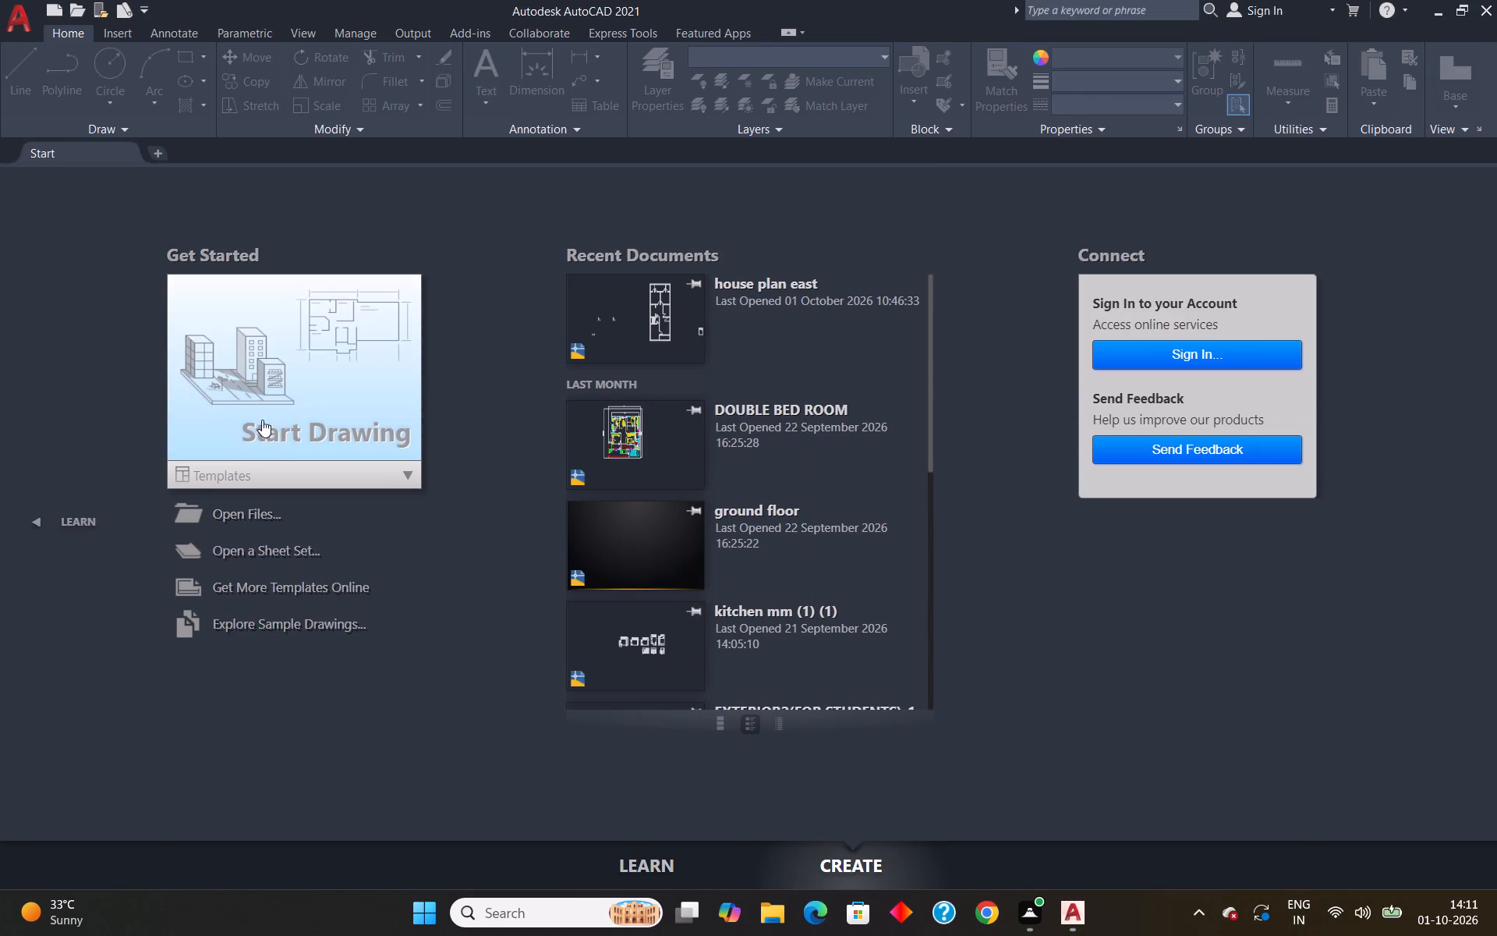
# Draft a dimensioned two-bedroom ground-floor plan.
# Start a new blank drawing.
pyautogui.click(284, 415)
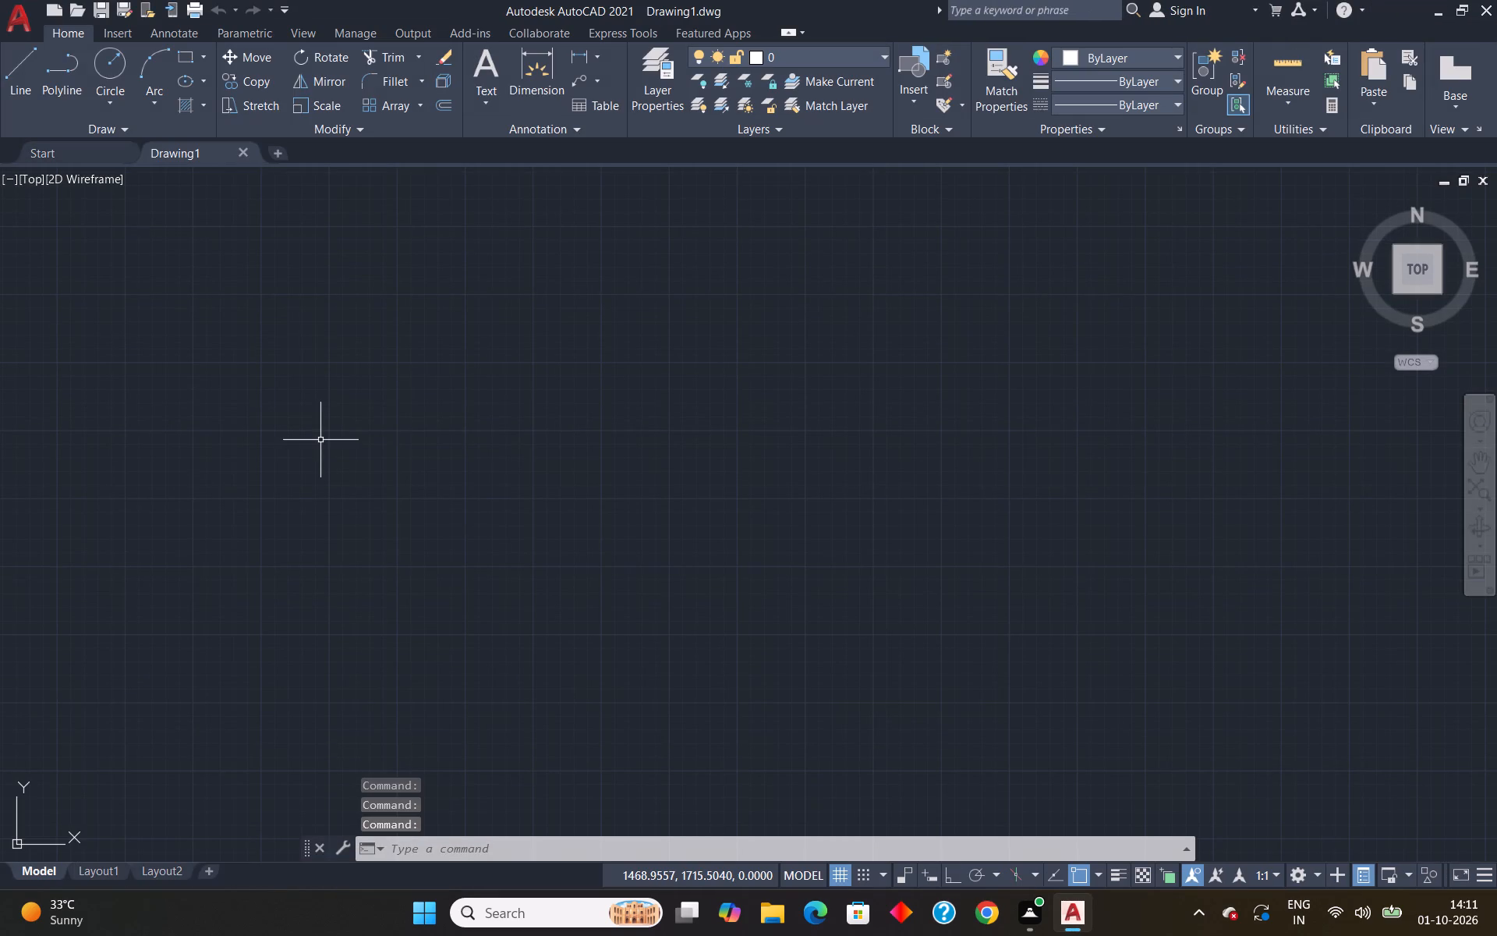
# Set the drawing units to Engineering length with 0'-0.0" precision and an insertion scale of inches.
pyautogui.write('units')
pyautogui.press('Return')
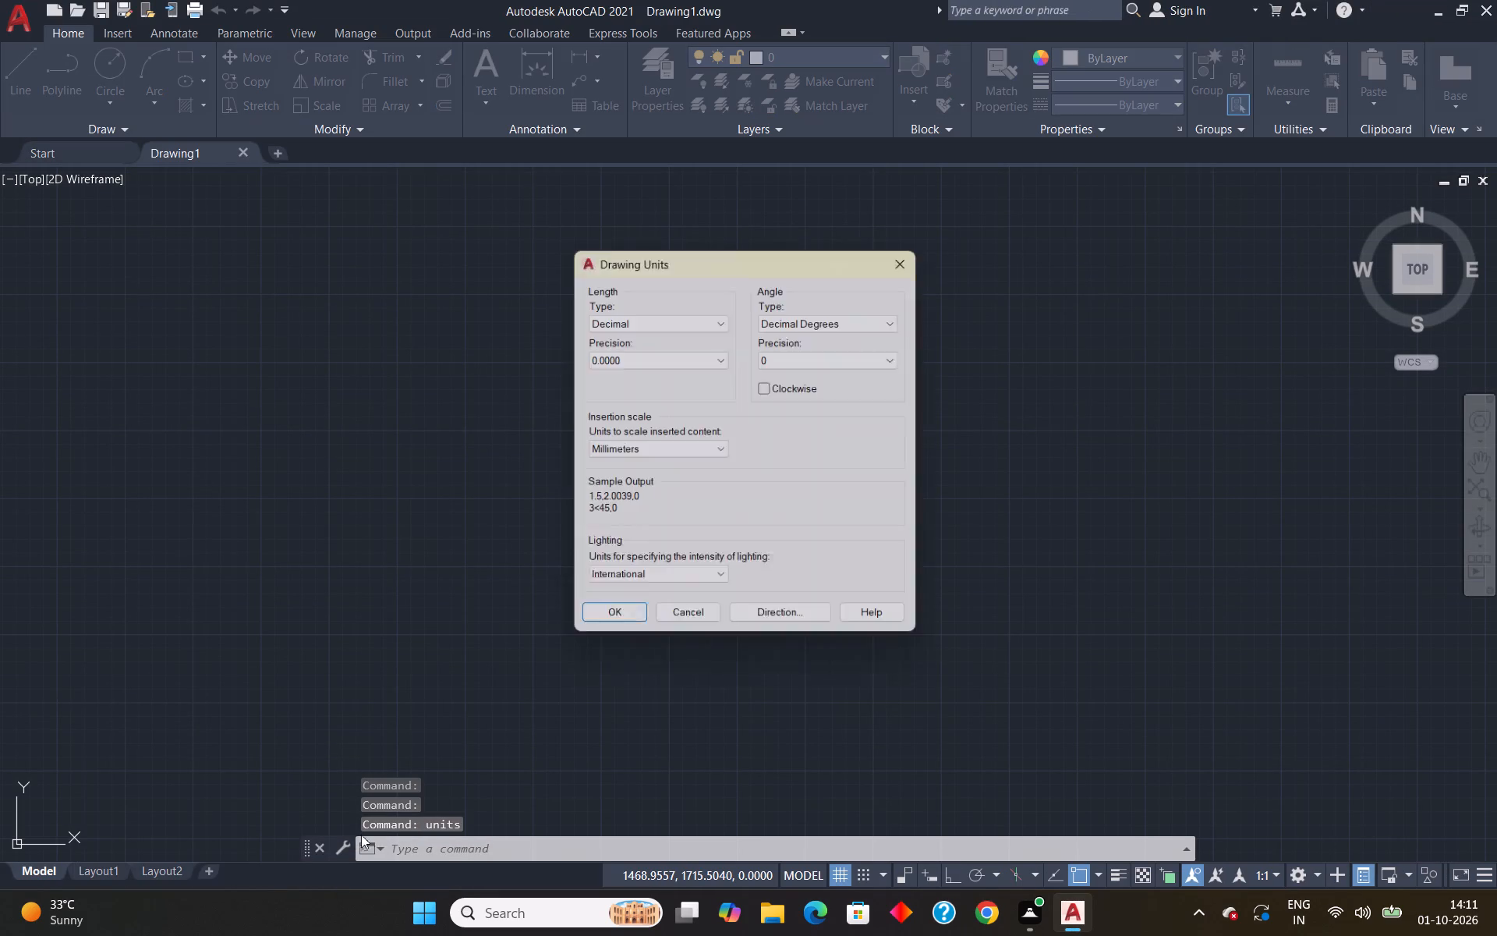
pyautogui.click(685, 446)
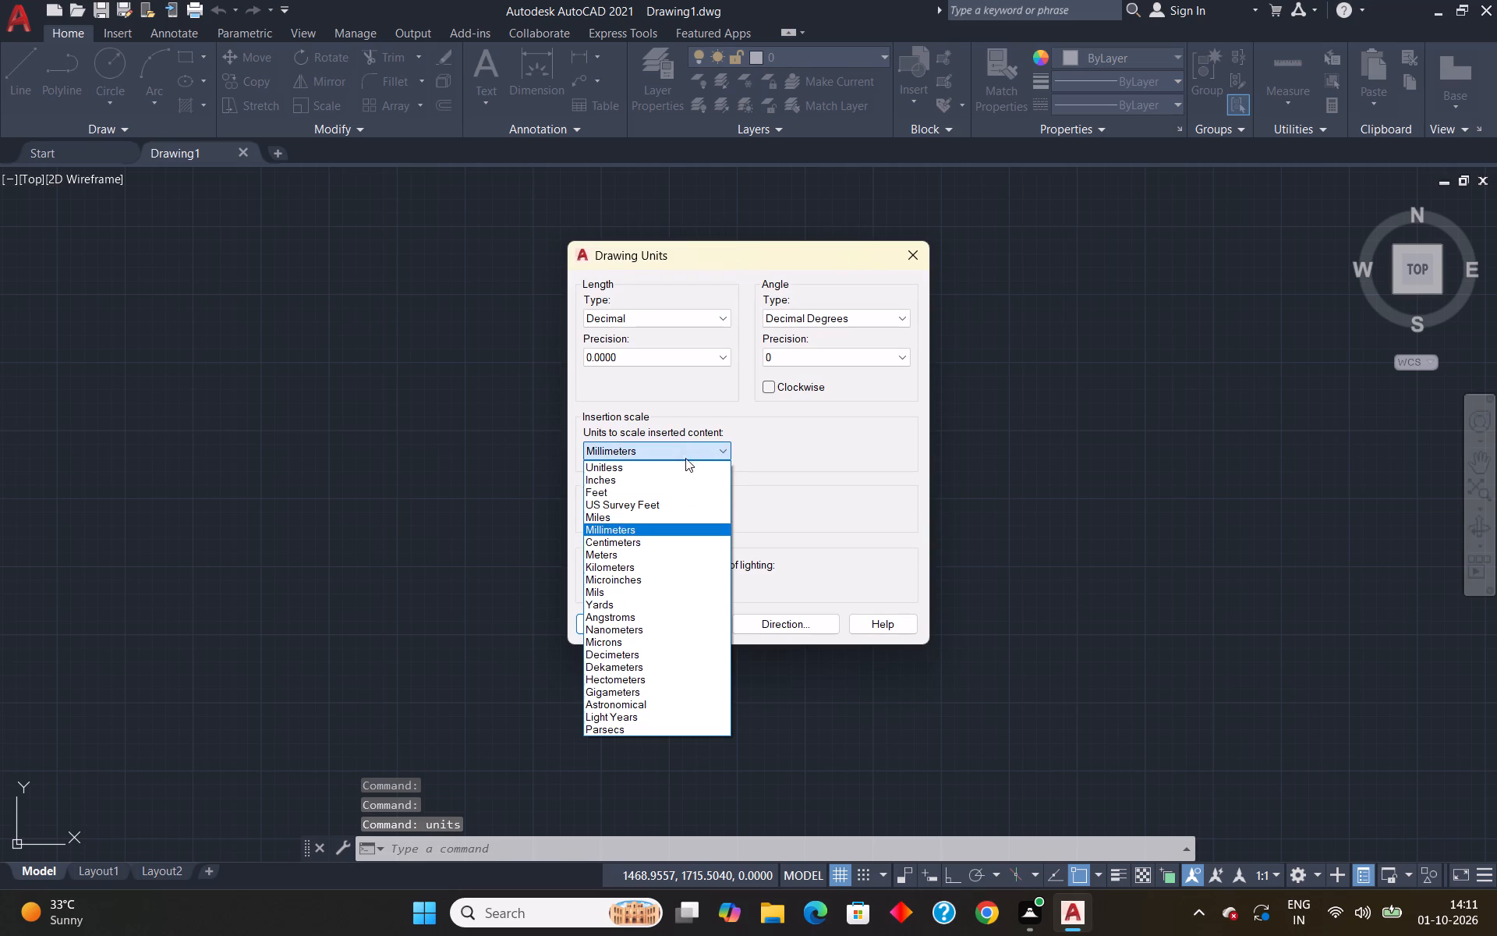
pyautogui.click(668, 484)
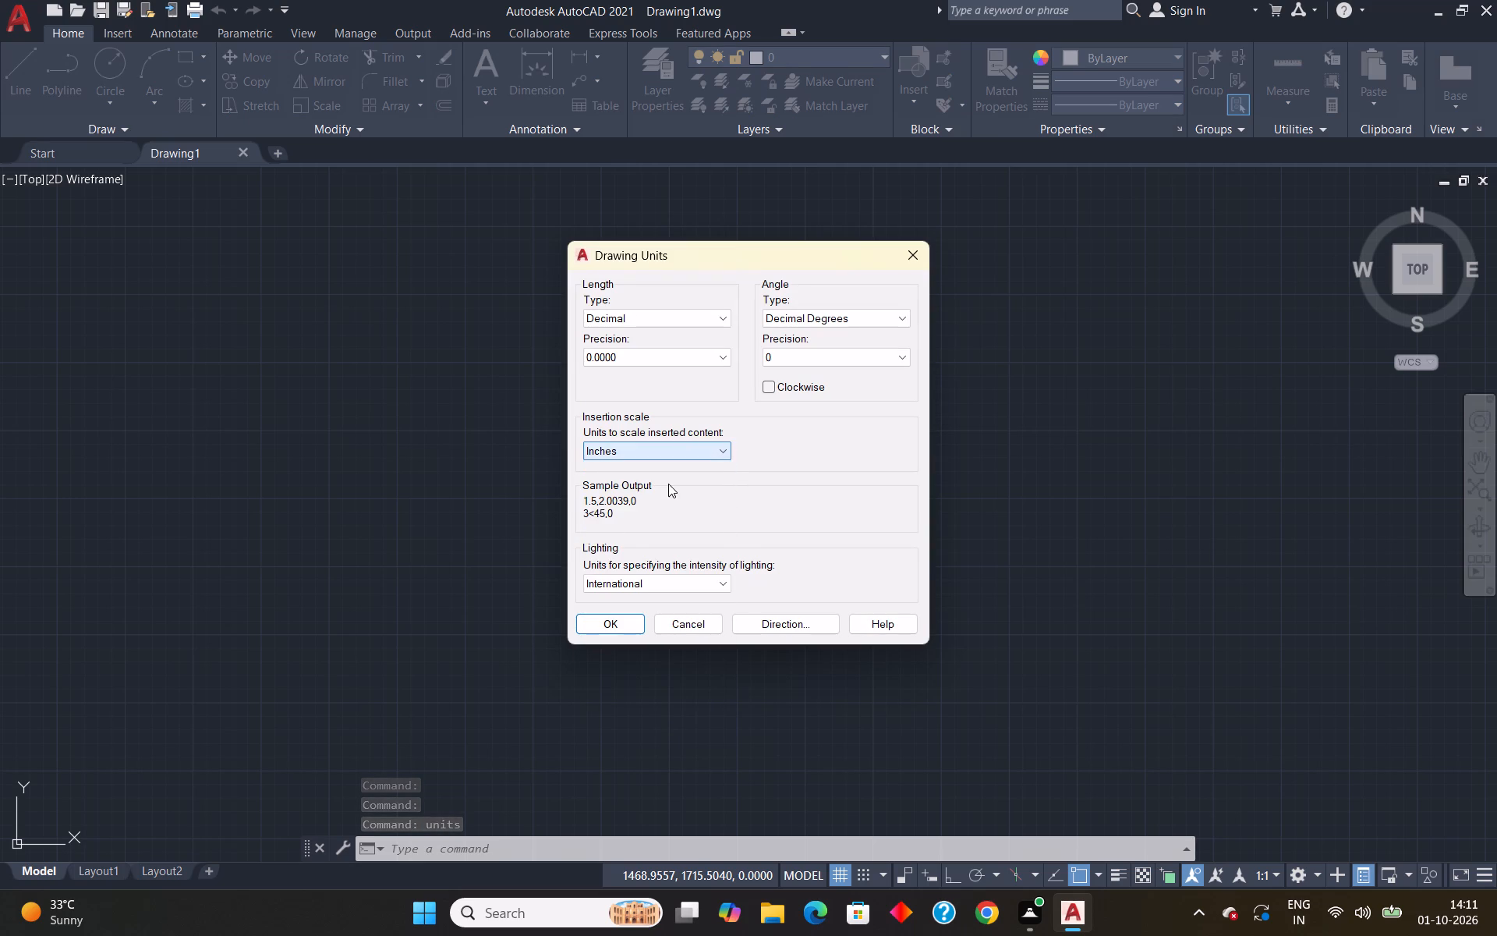
pyautogui.click(699, 316)
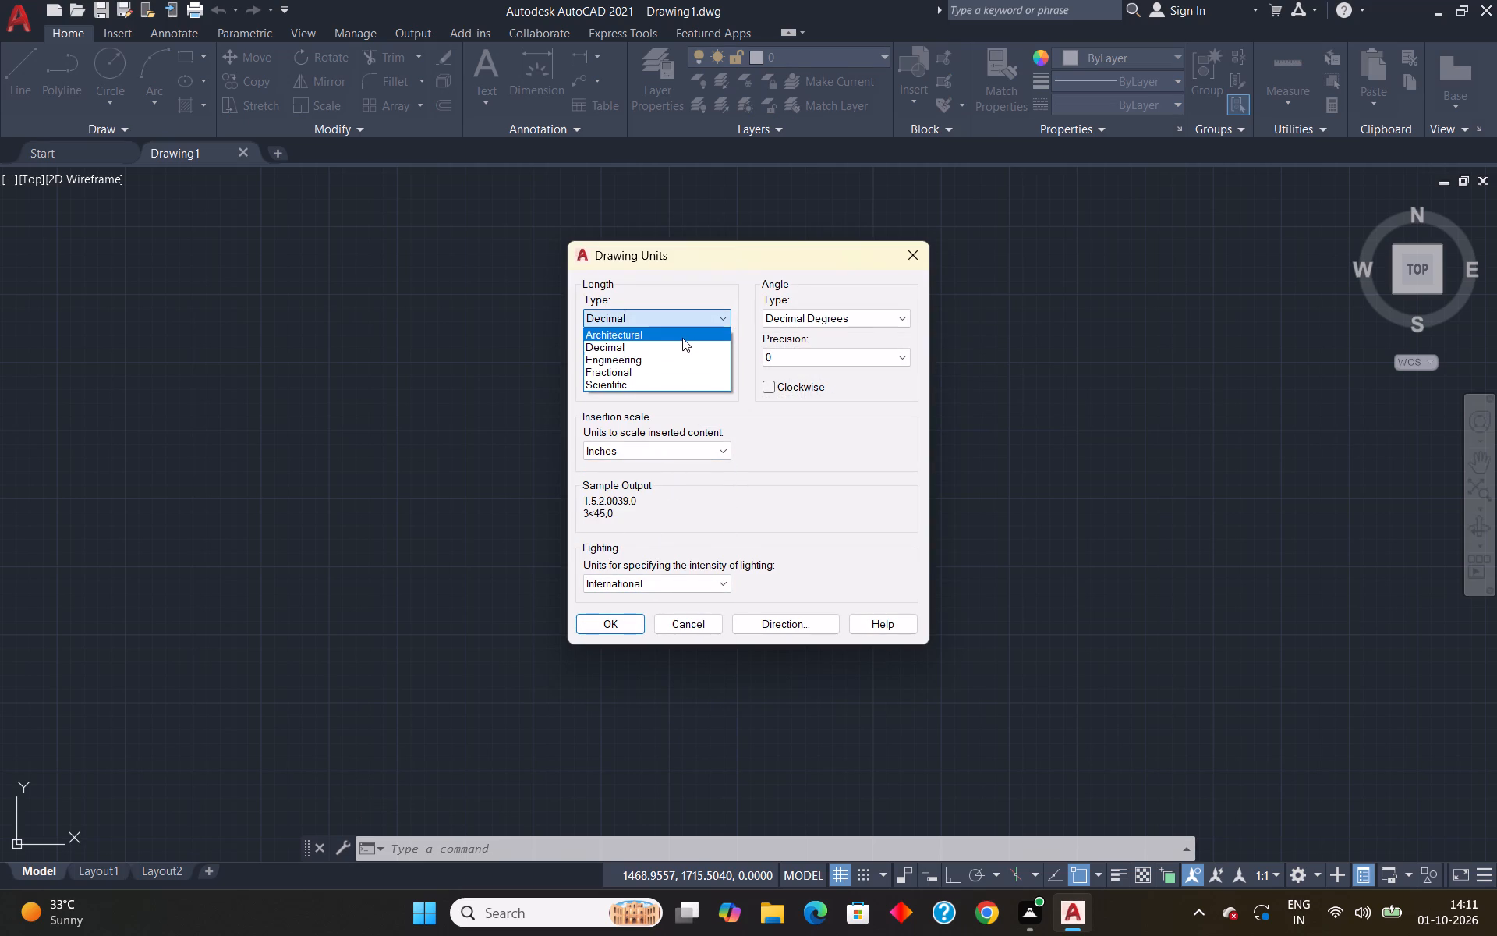
pyautogui.click(682, 338)
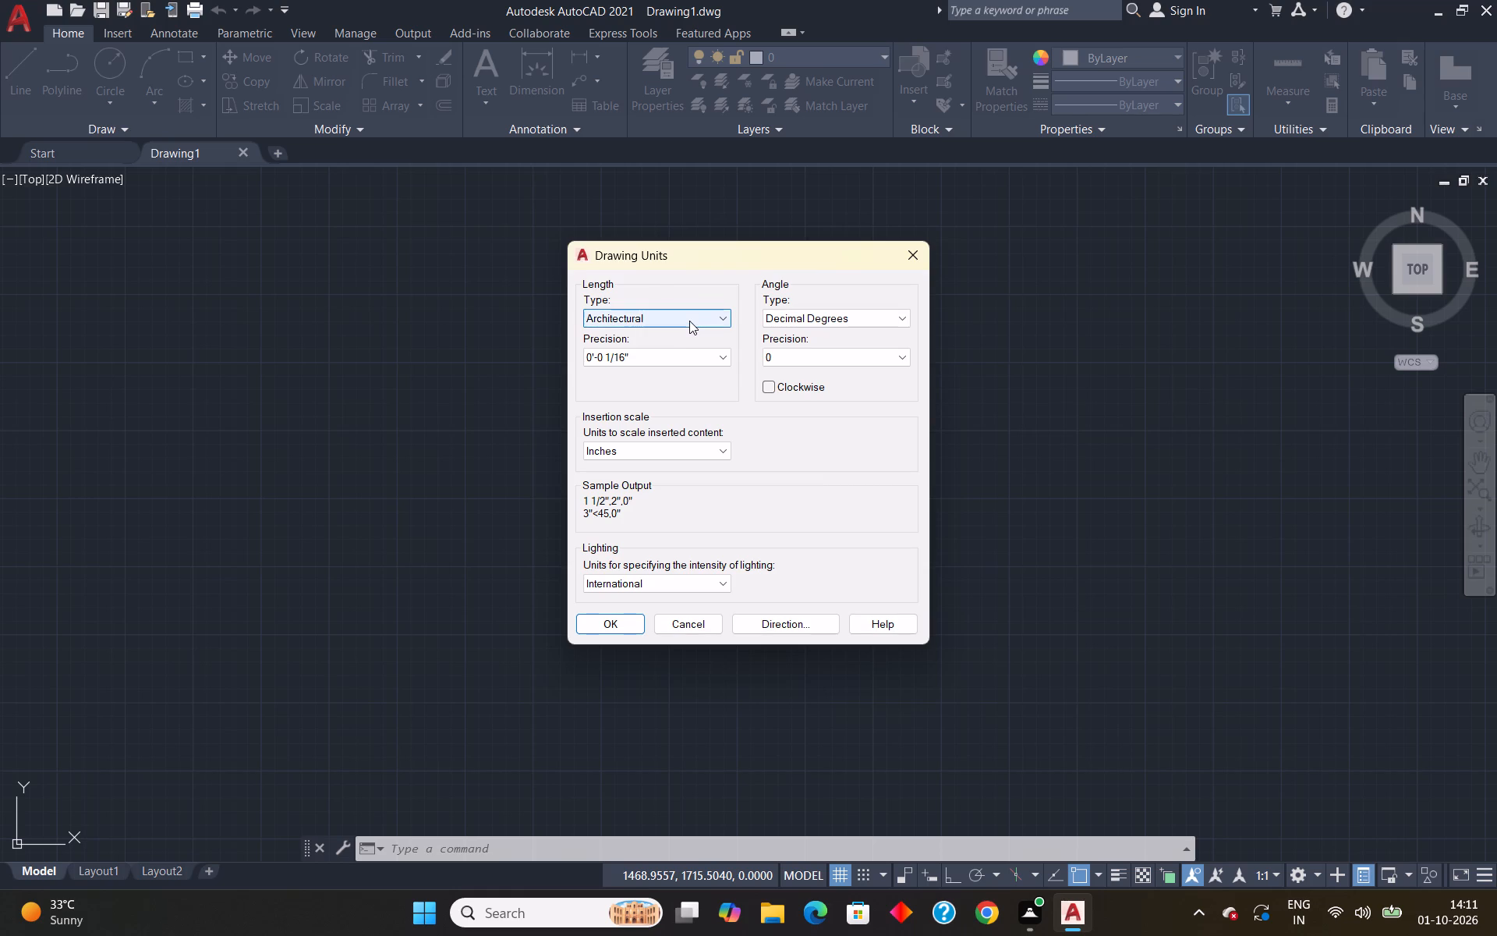
pyautogui.click(689, 321)
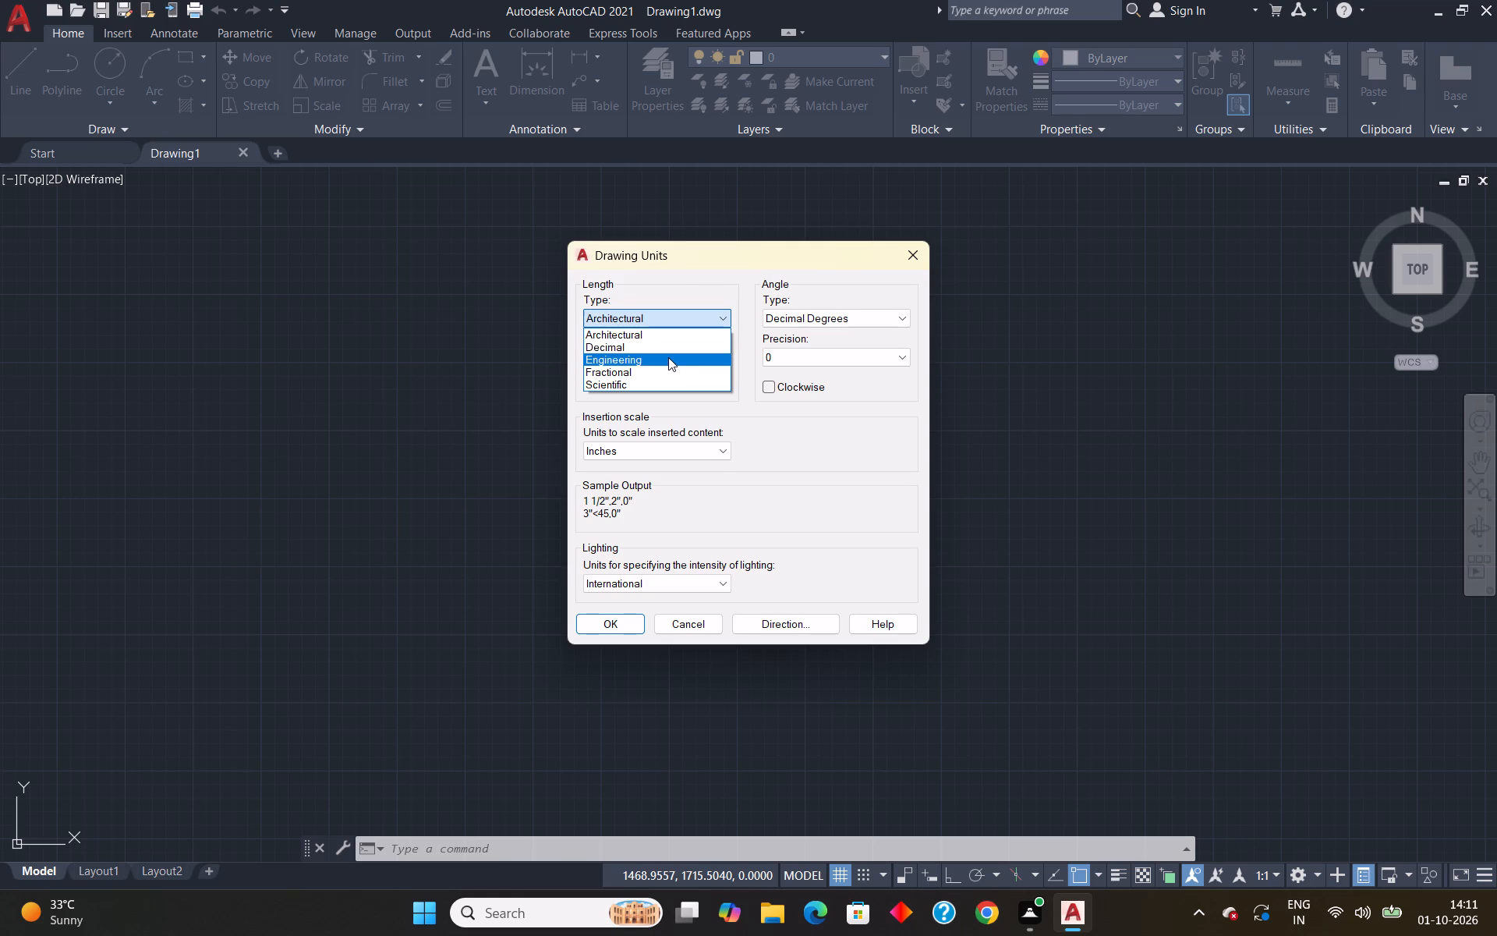
pyautogui.click(668, 357)
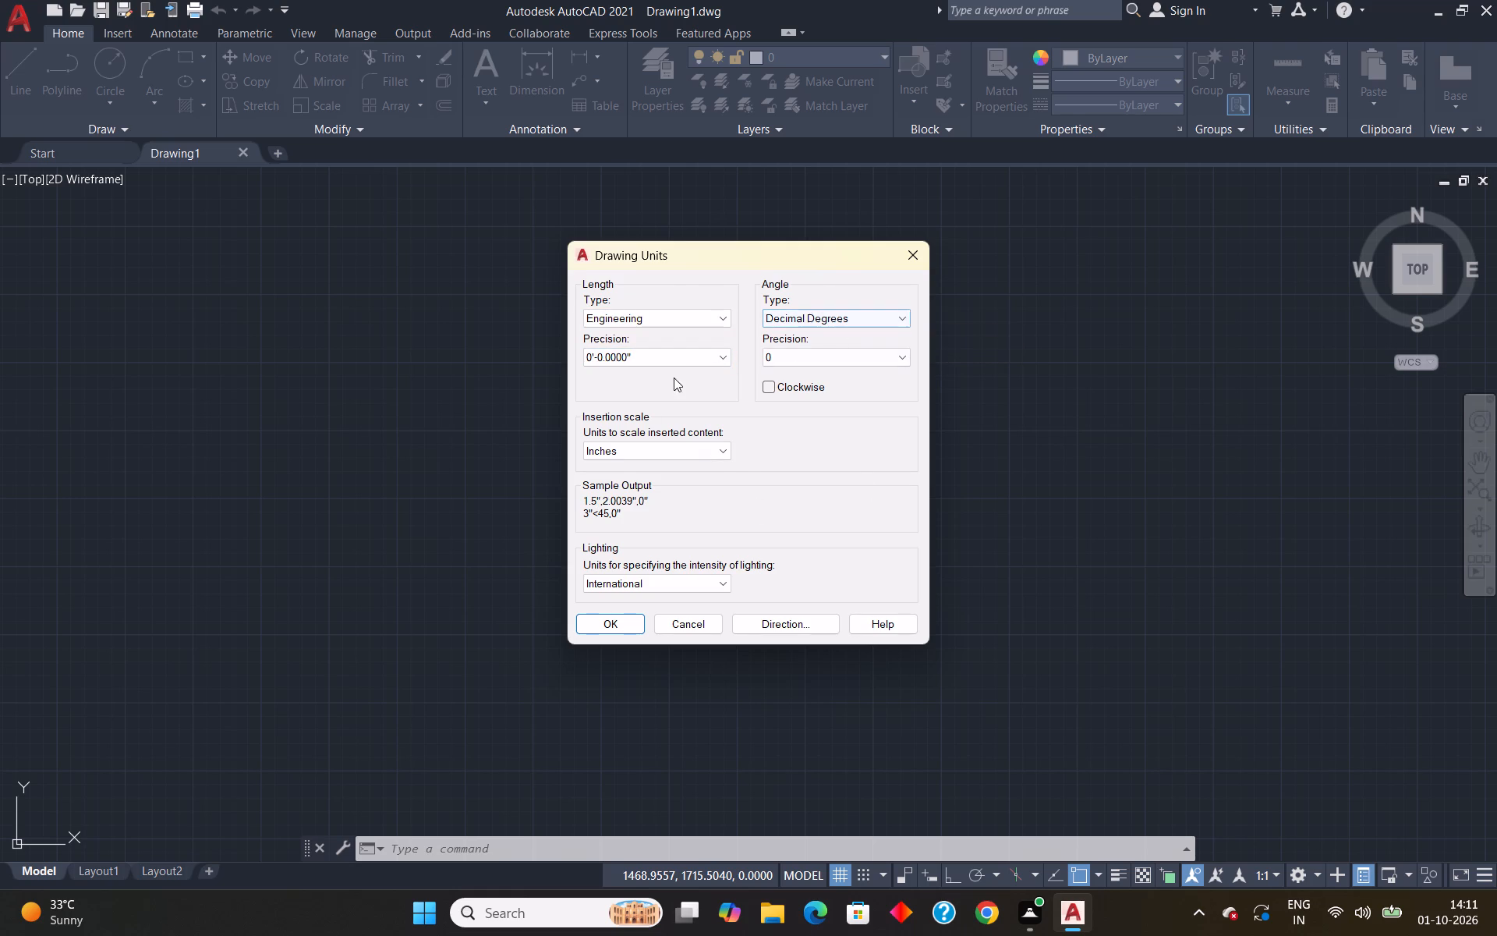
pyautogui.click(680, 359)
pyautogui.click(681, 383)
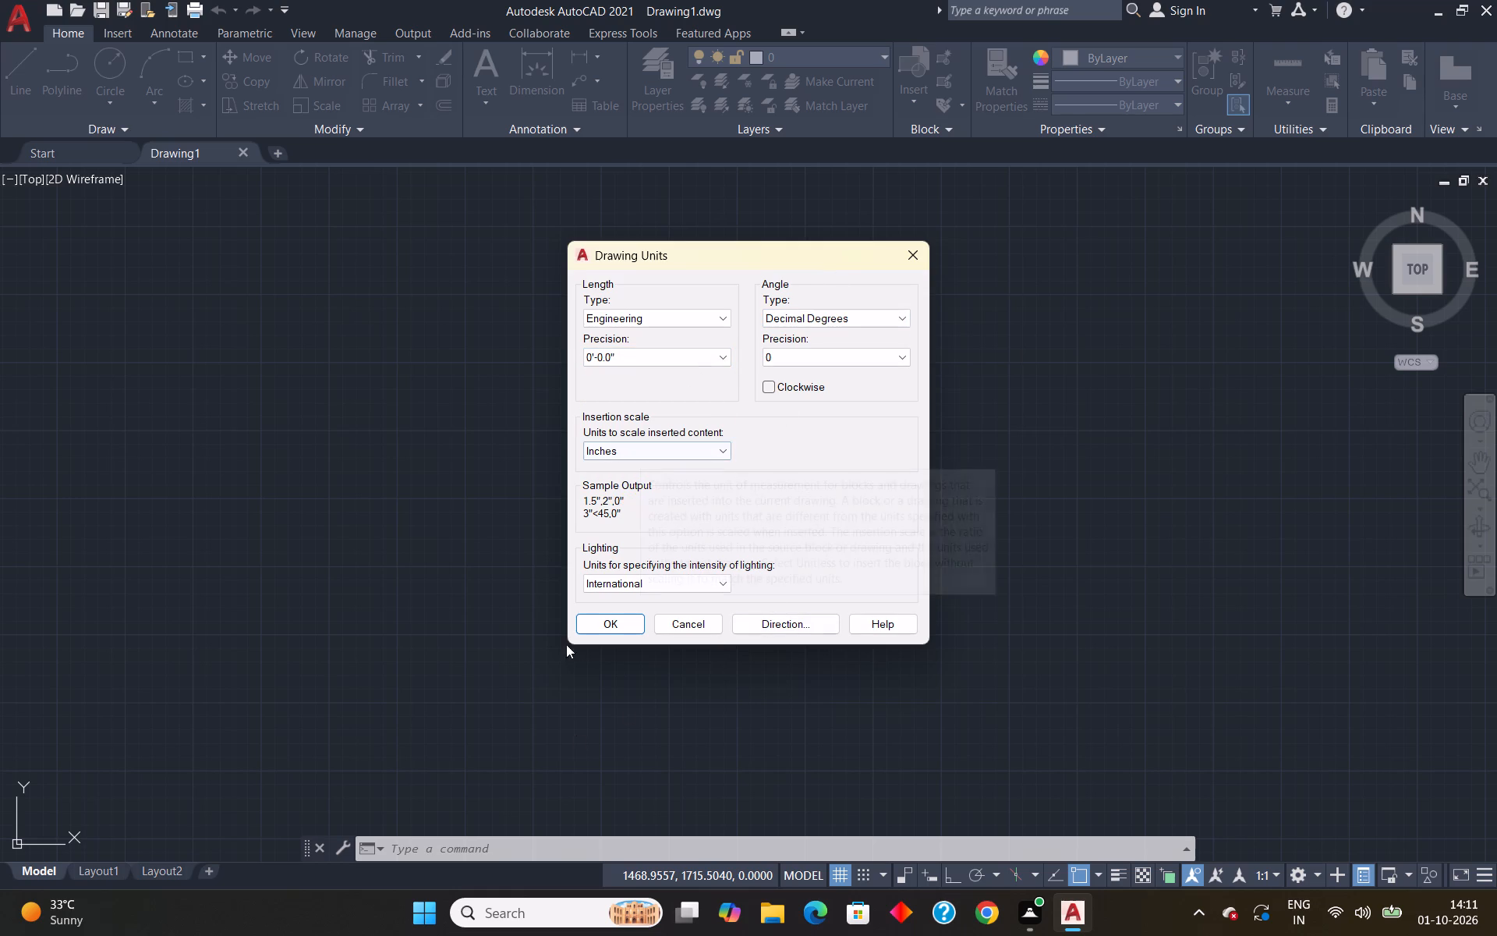
pyautogui.click(614, 620)
# With Ortho on, draw connected lines for a plan outline: 30' top side going right, 58' down, and 30' back left.
pyautogui.scroll(-6, 856, 436)
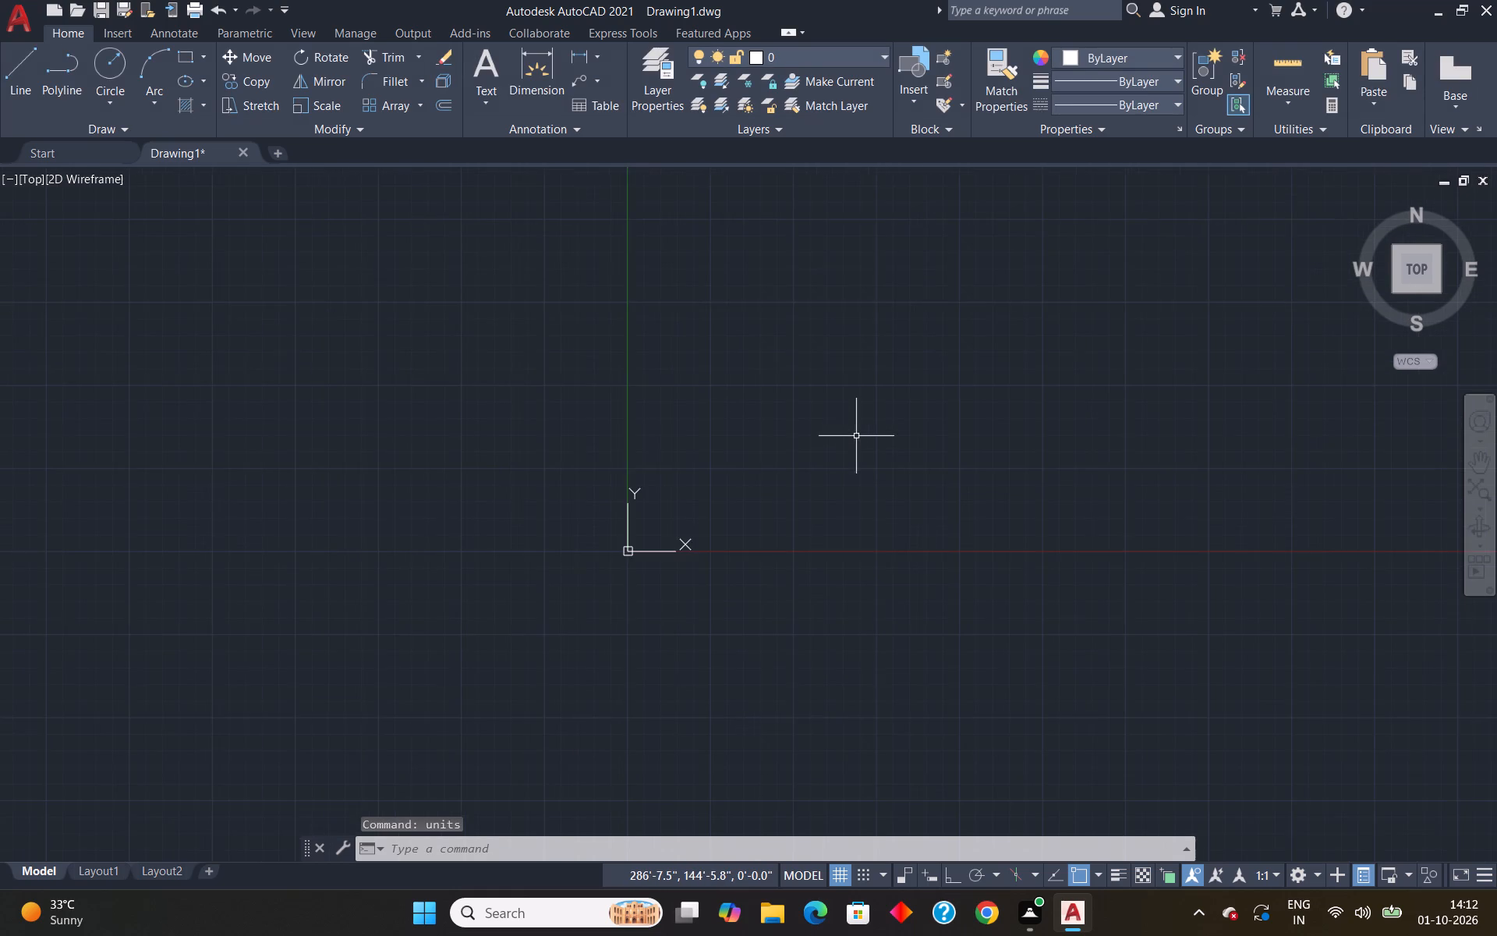
pyautogui.scroll(2, 1048, 361)
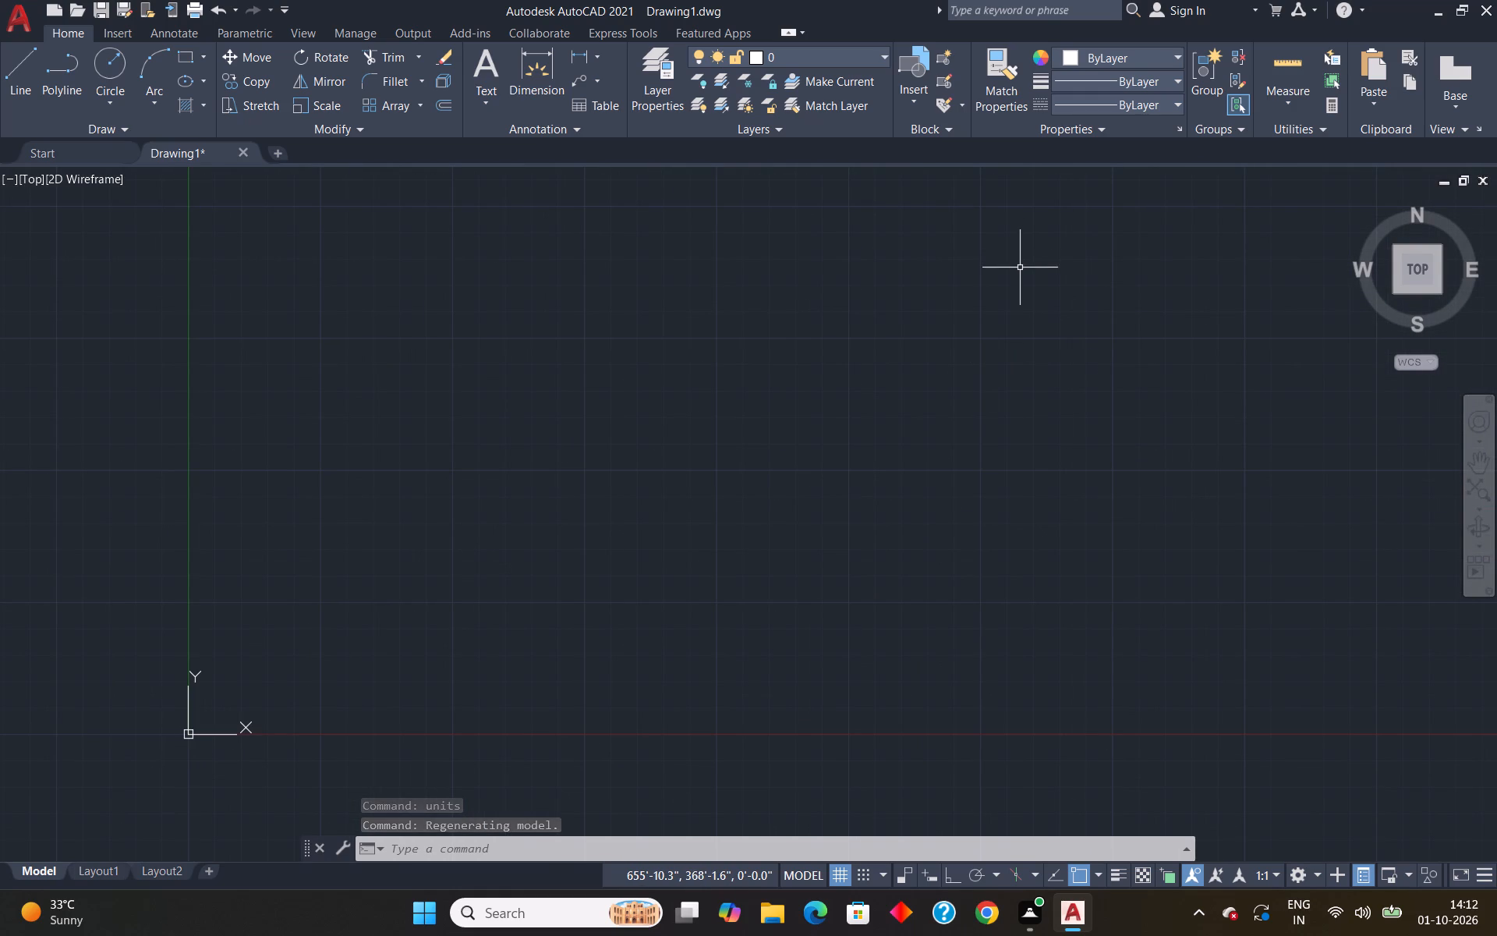
pyautogui.press('F8')
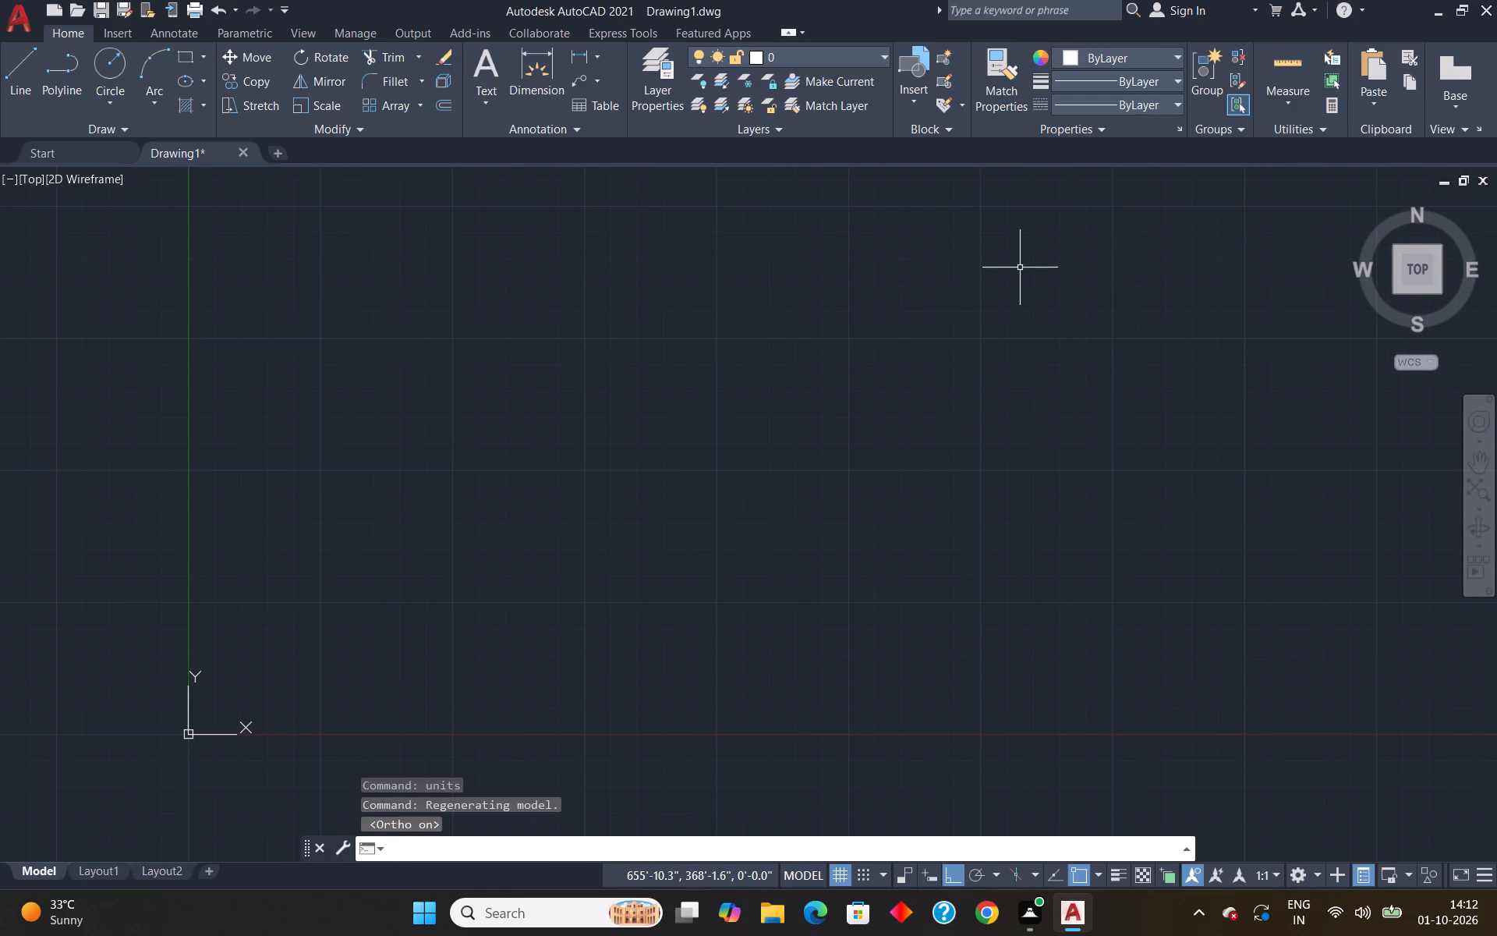
pyautogui.press('l')
pyautogui.press('Return')
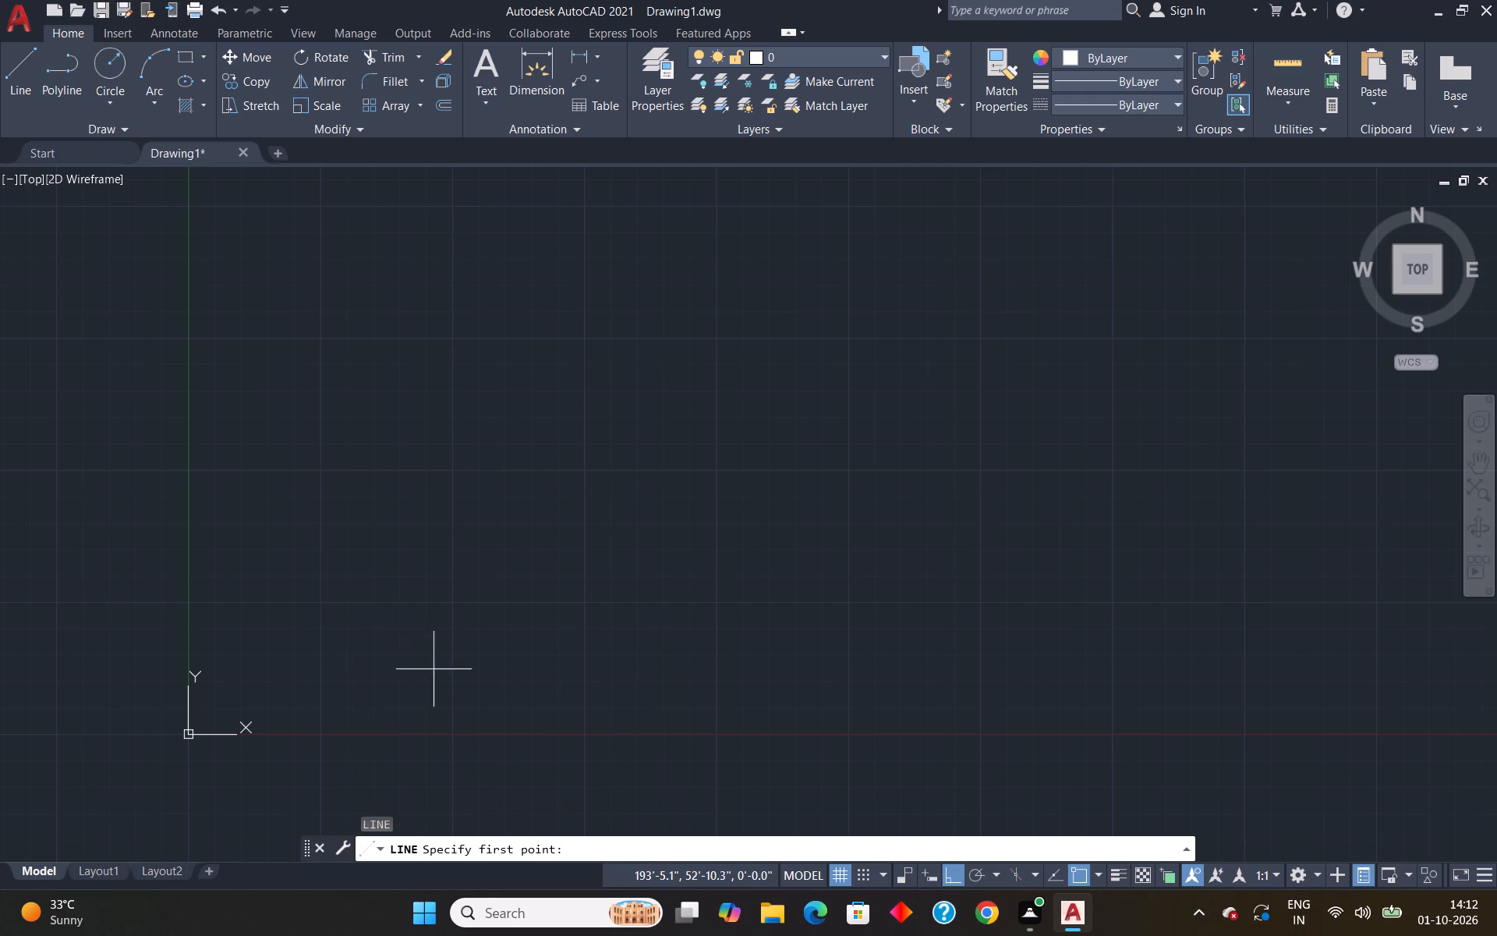
pyautogui.click(434, 615)
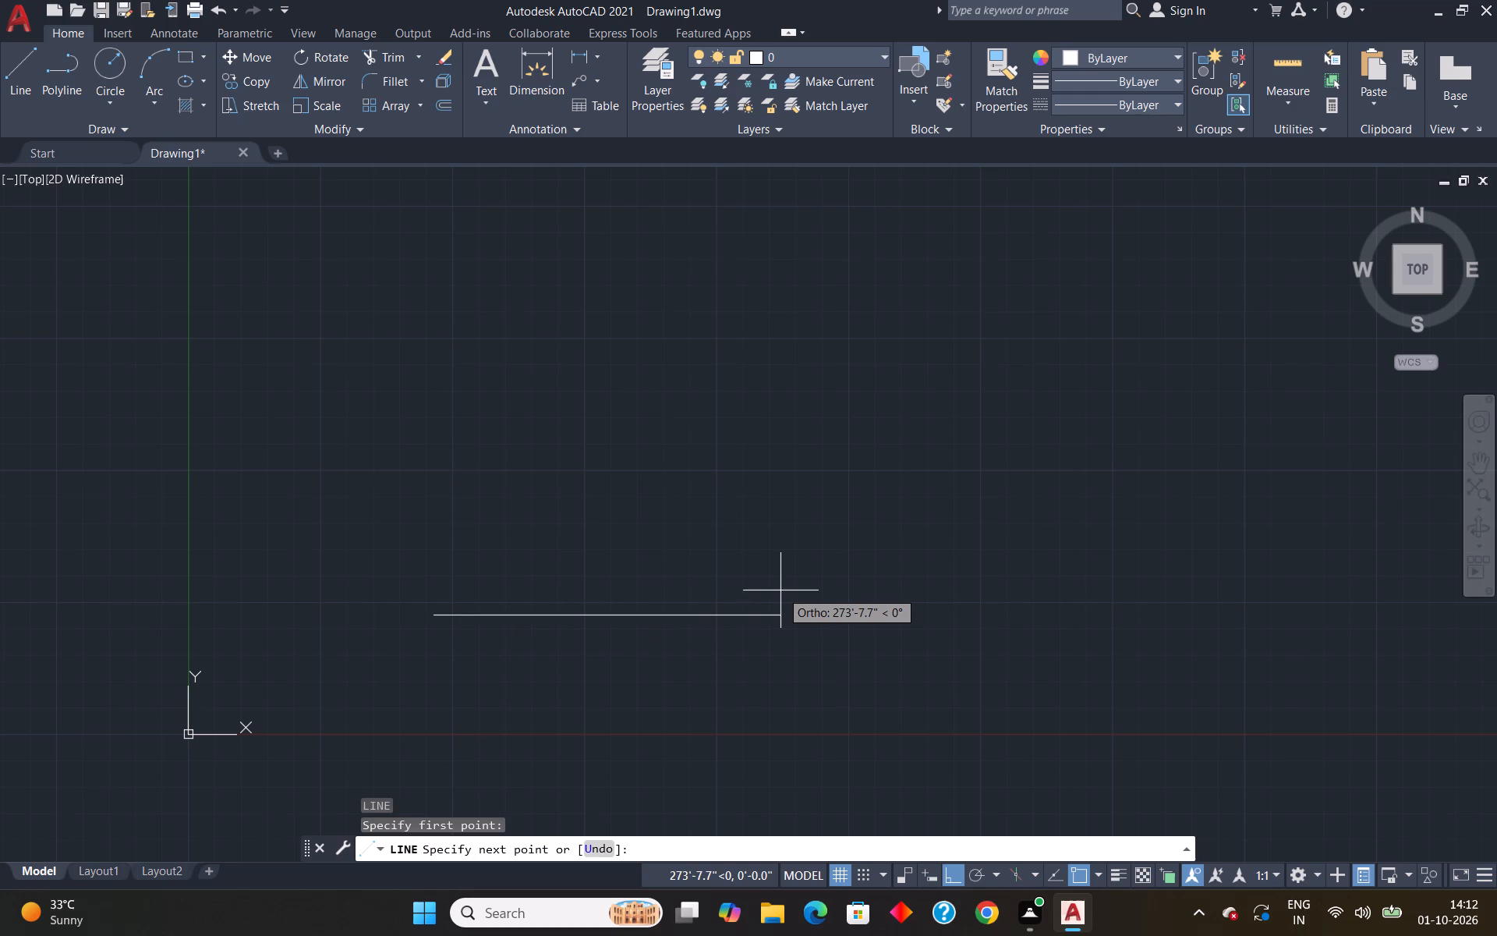
pyautogui.write("30'")
pyautogui.press('Return')
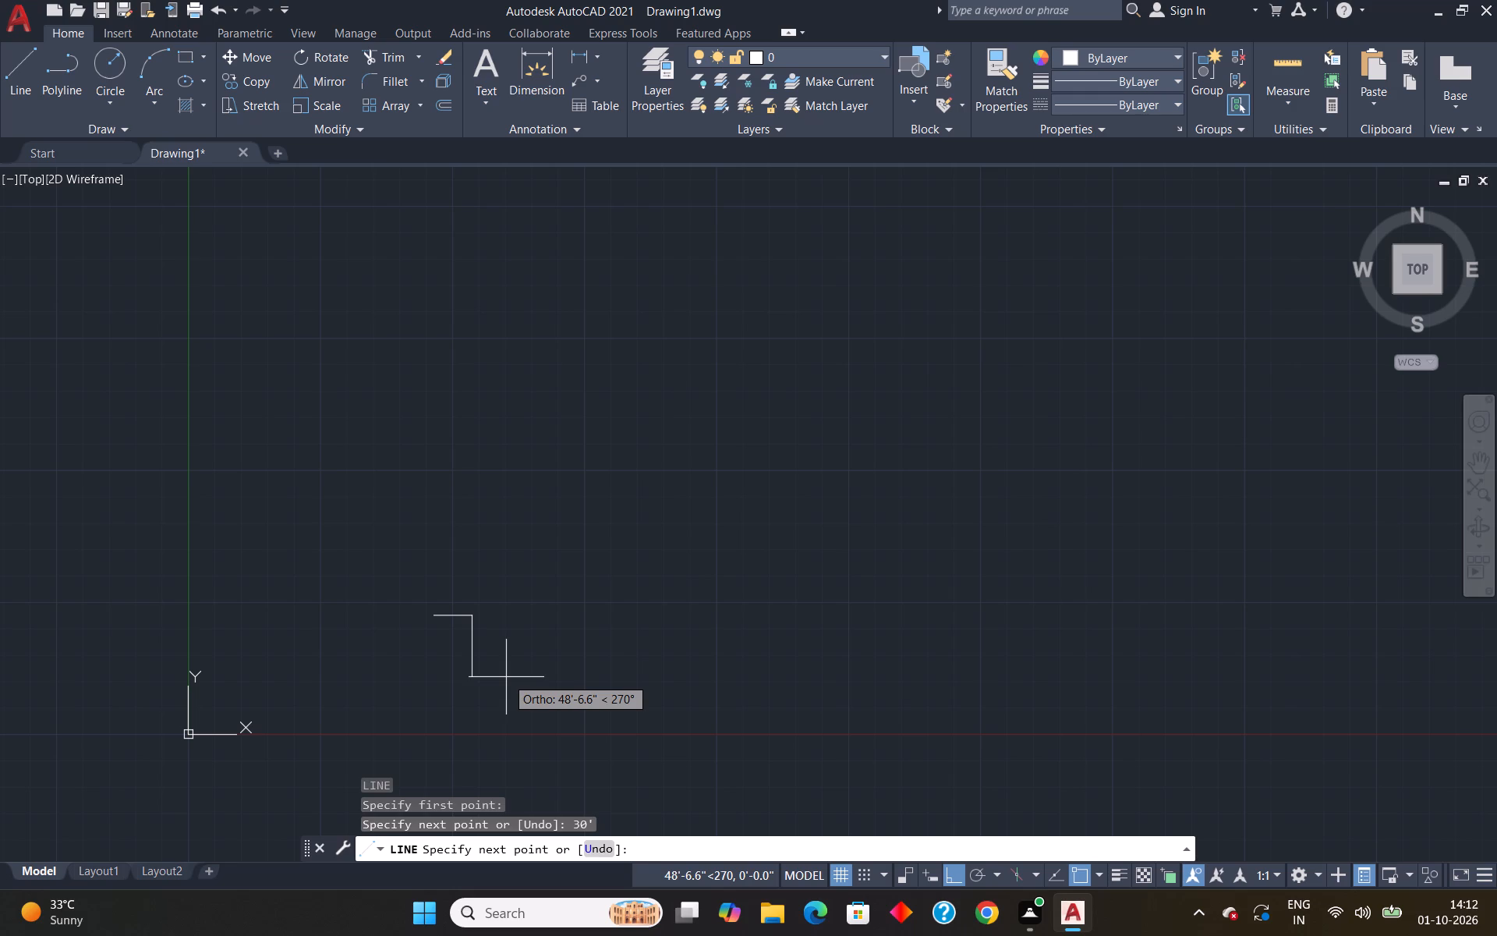
pyautogui.press('5')
pyautogui.press('8')
pyautogui.press("'")
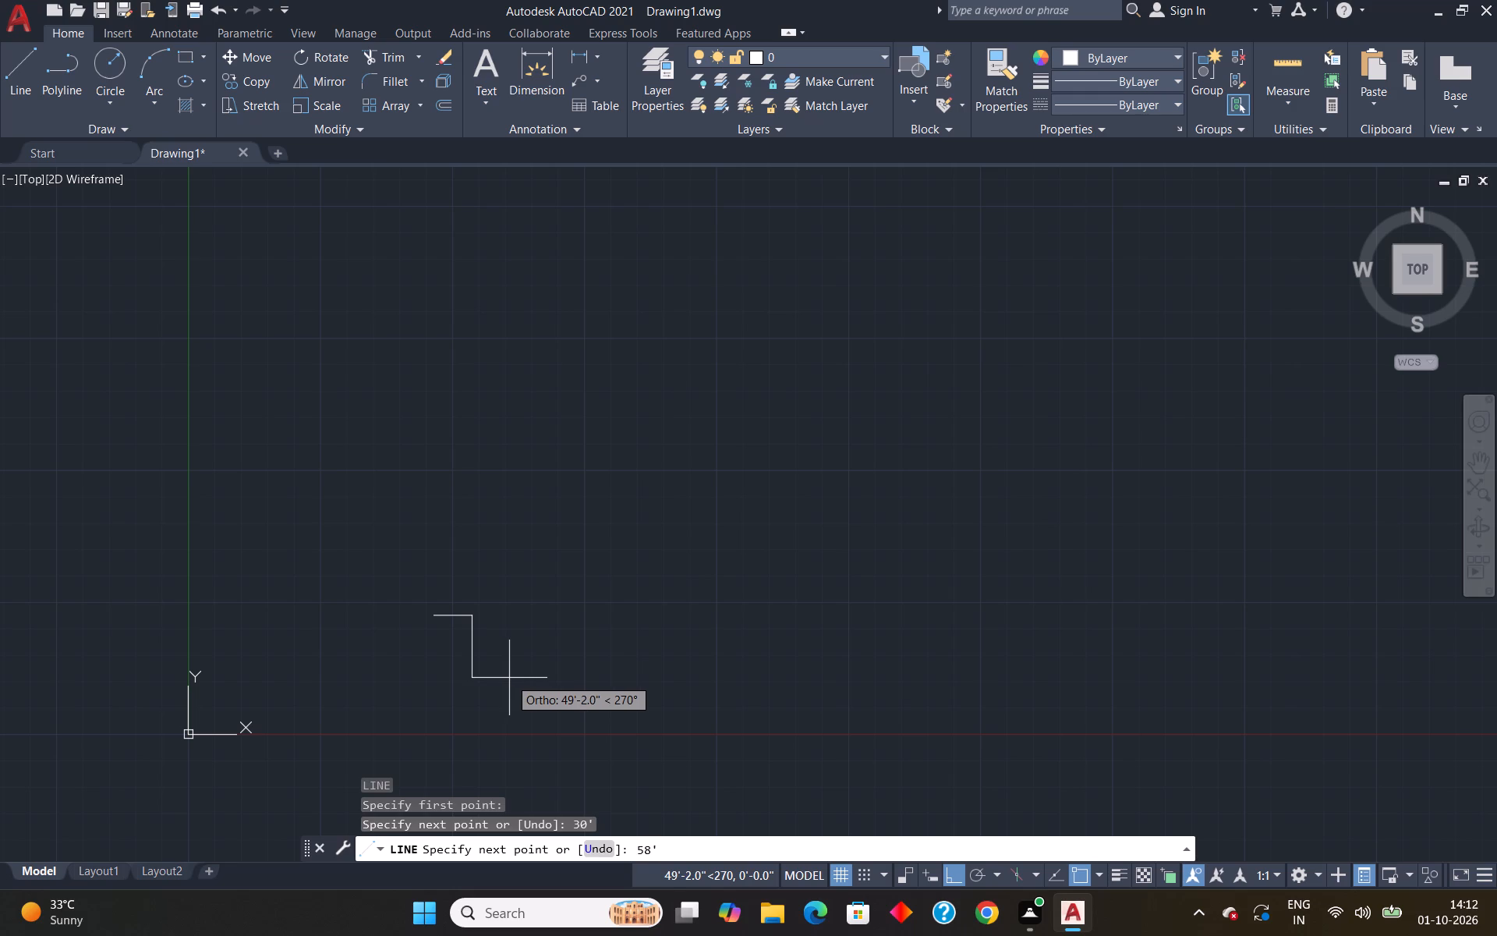
pyautogui.press('Return')
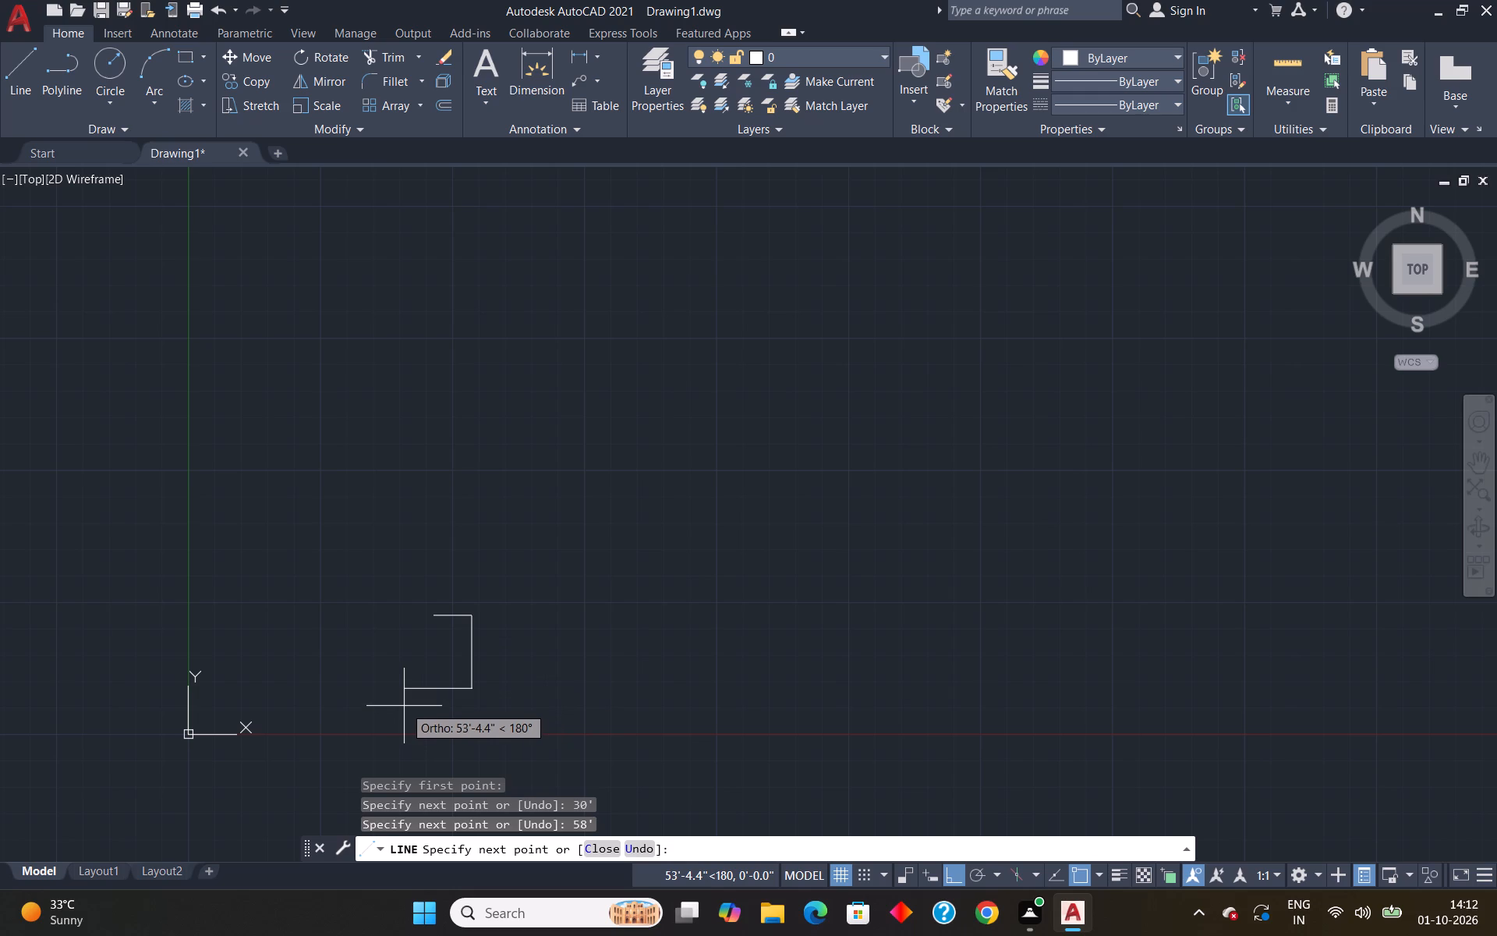
pyautogui.write("30'")
pyautogui.press('Return')
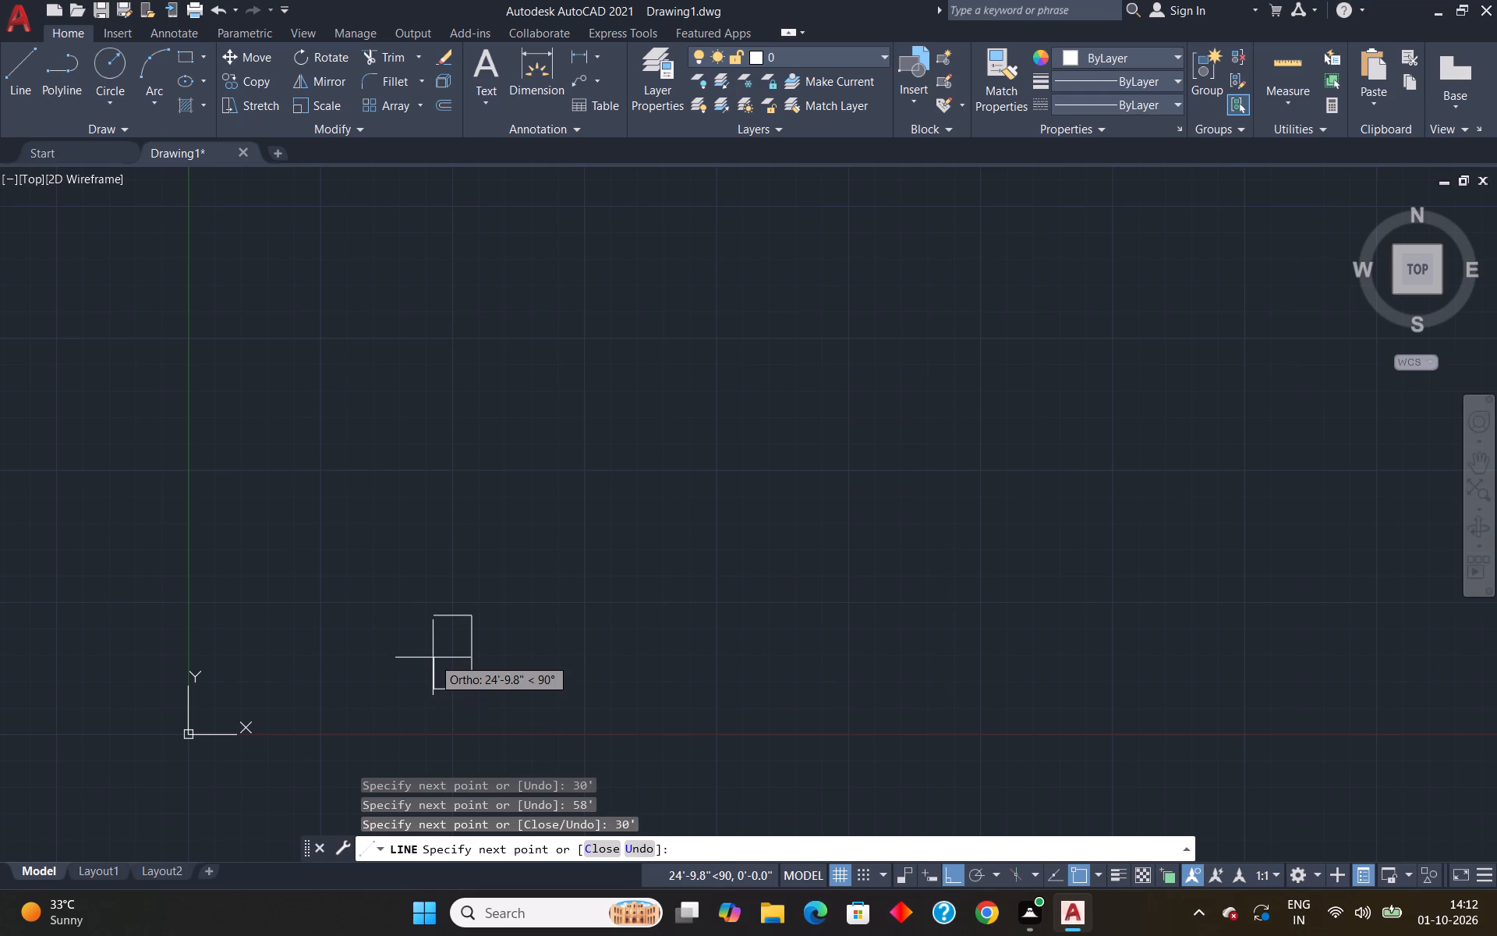
# Close the outline's left side with two upward line segments of 10' and 48' back to the starting corner.
pyautogui.write('10')
pyautogui.press("'")
pyautogui.press('Return')
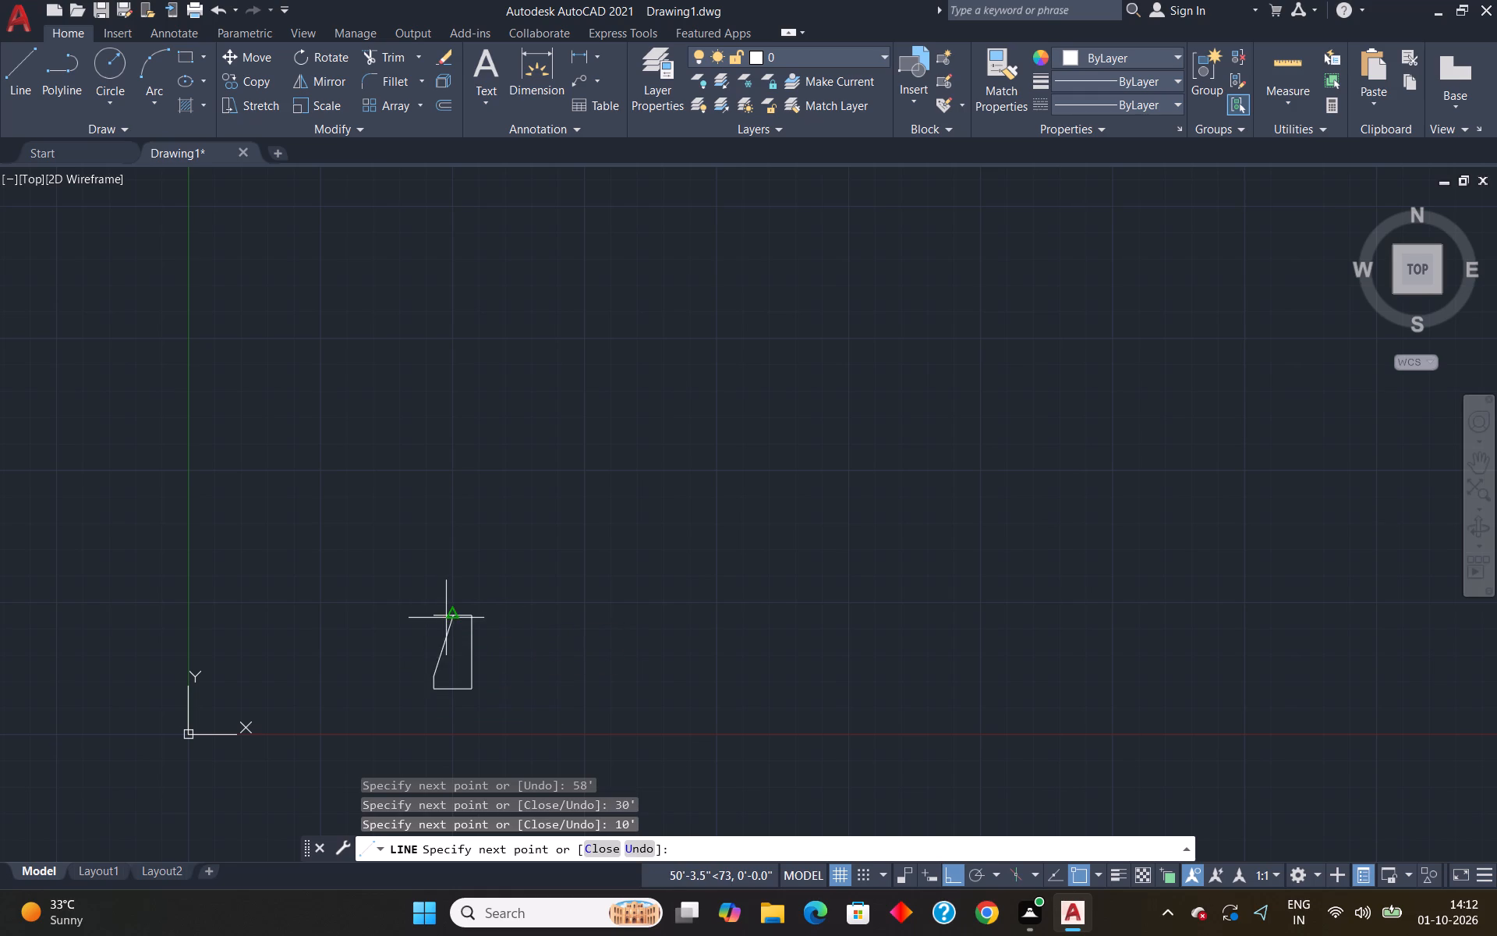
pyautogui.write('48')
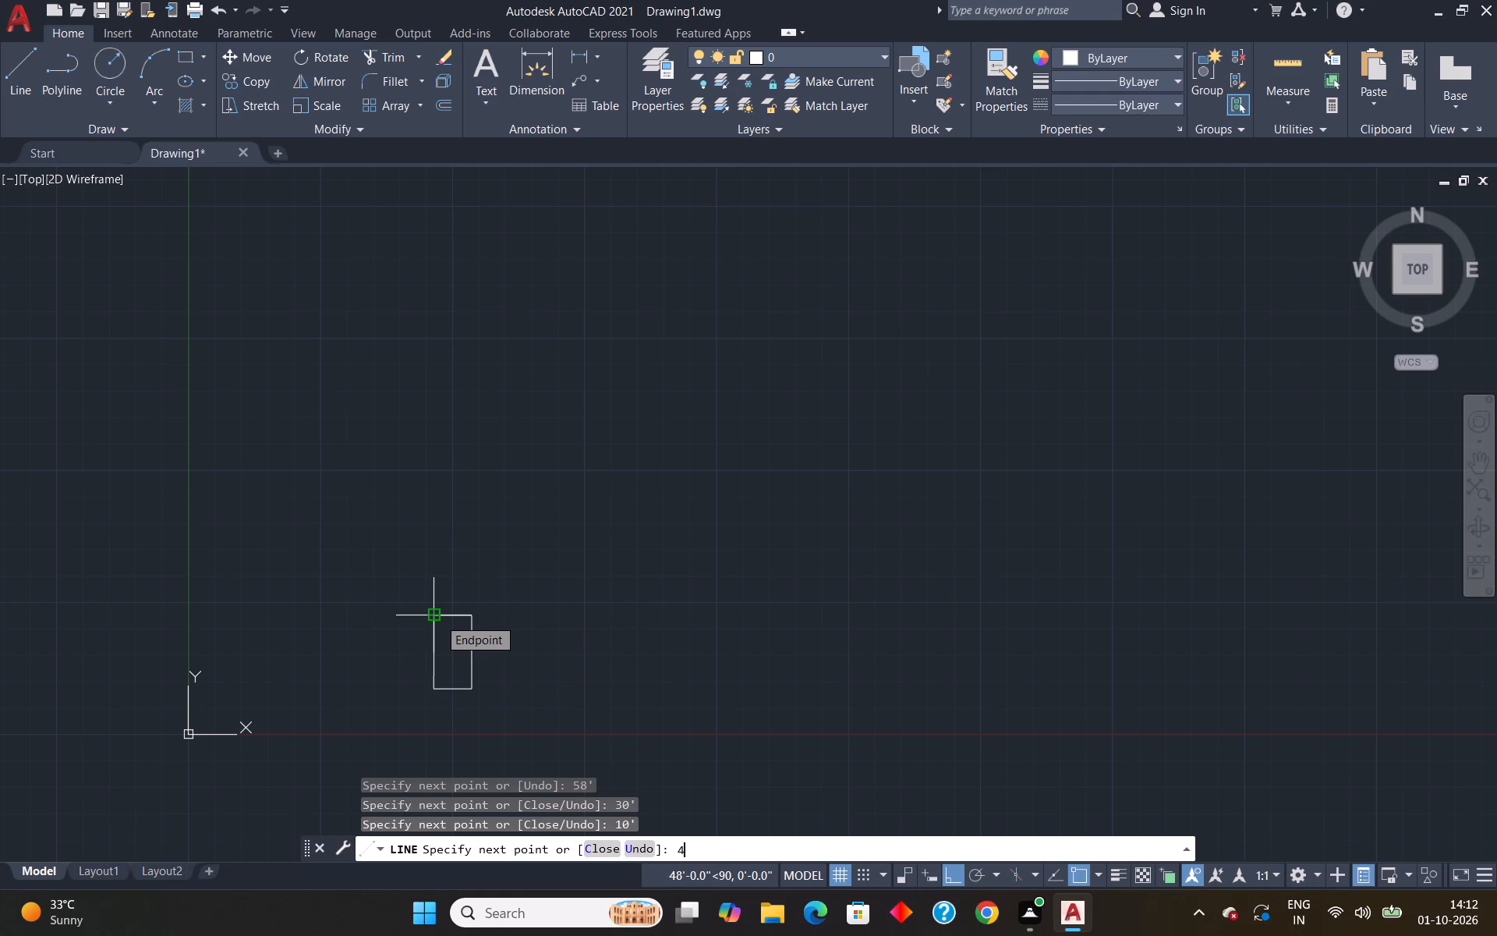
pyautogui.press("'")
pyautogui.press('Return')
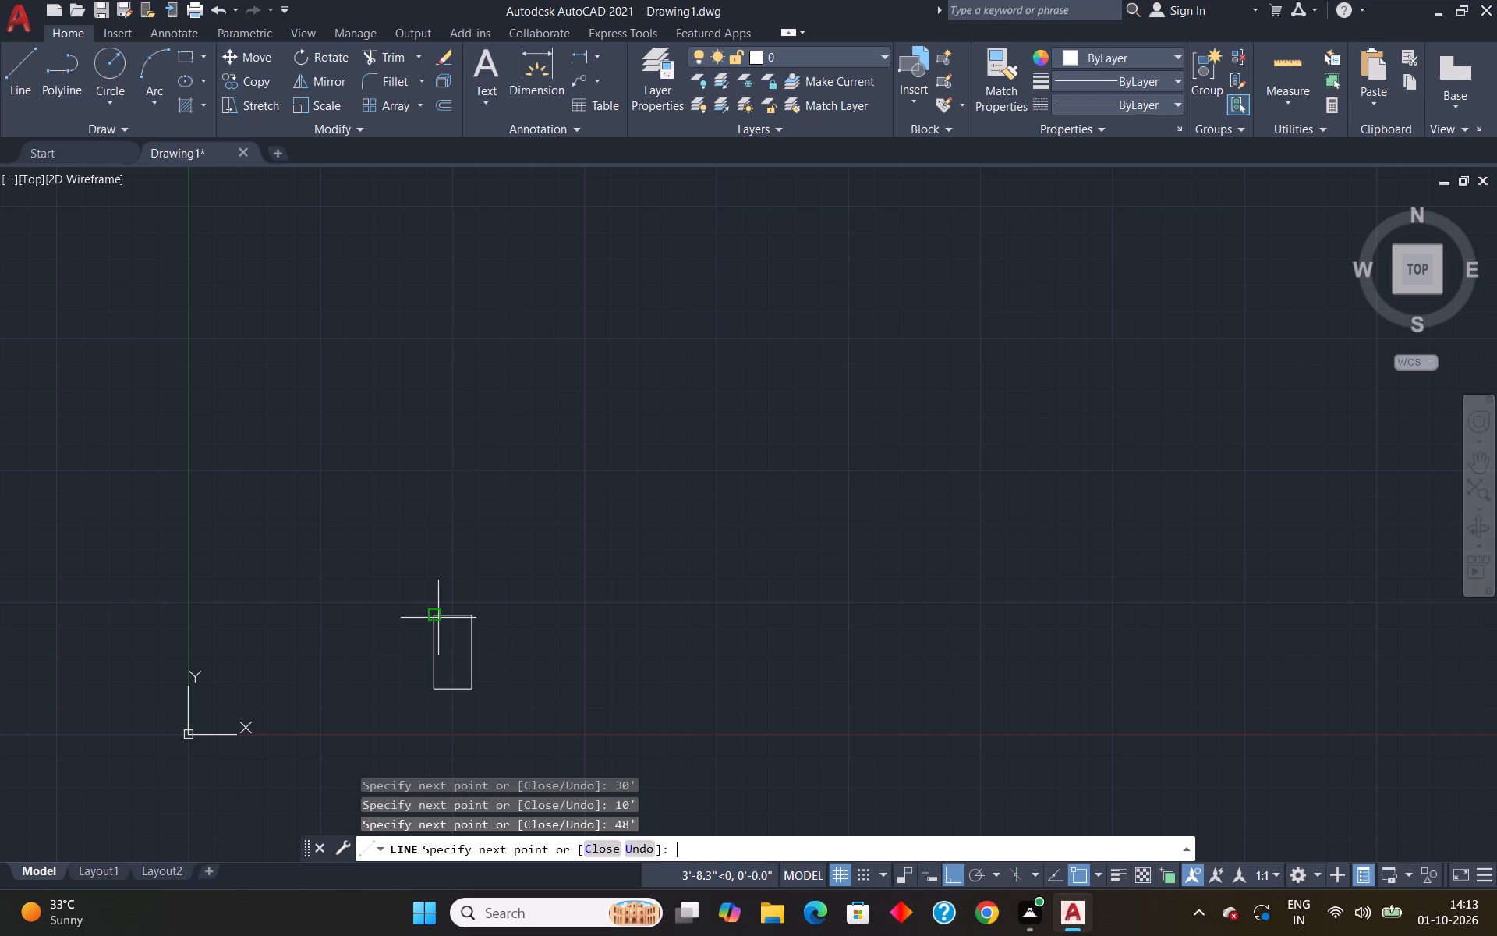
pyautogui.press('space')
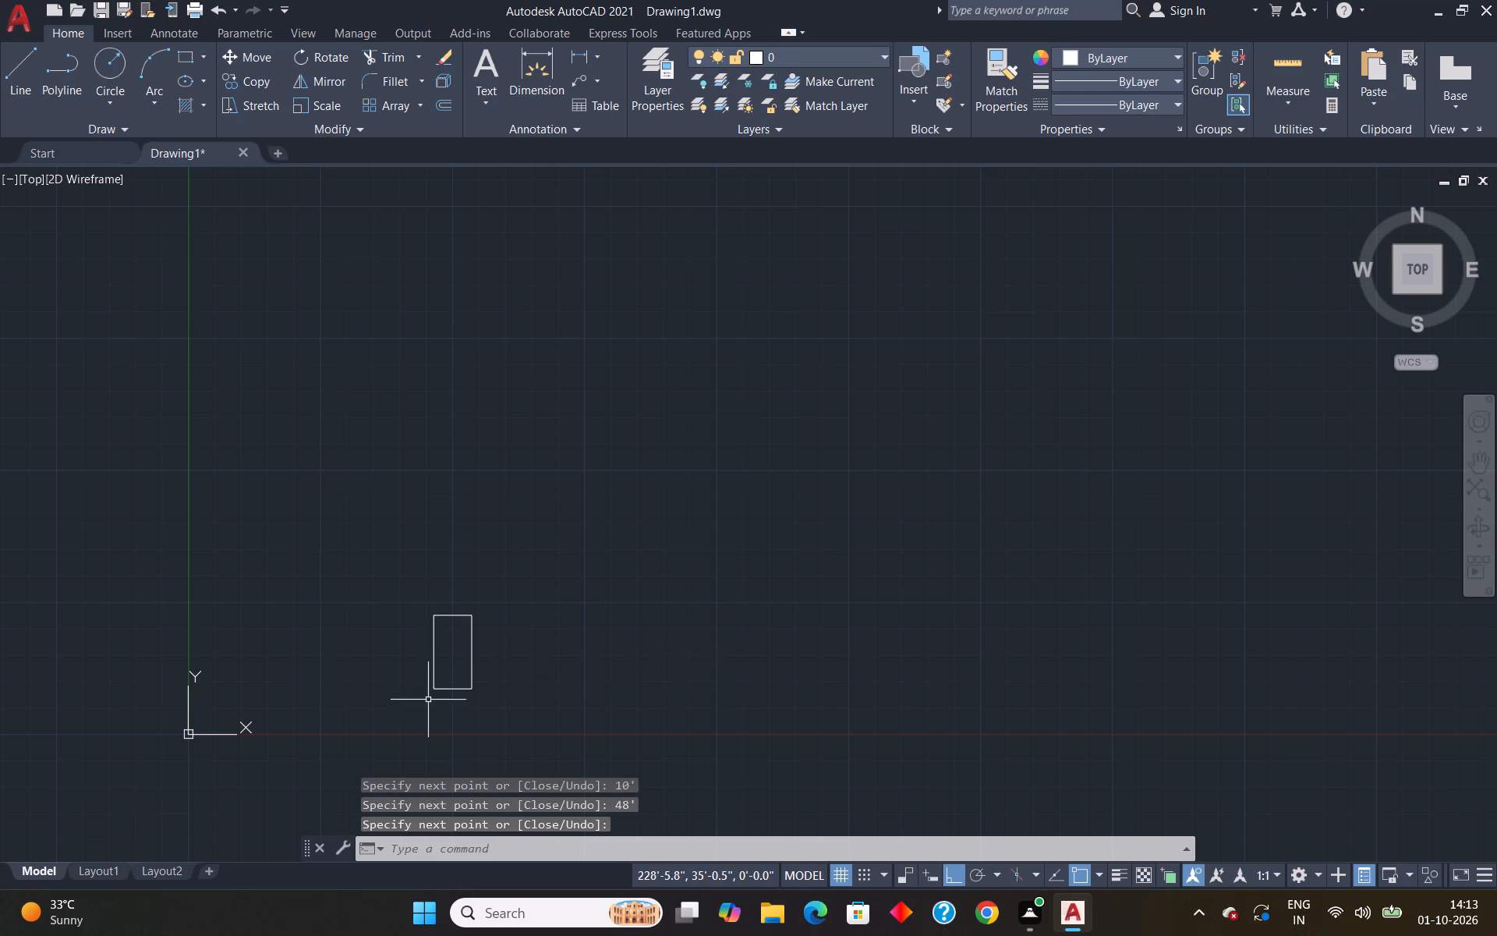
# Offset the outline's right and top sides 9" toward the inside of the rectangle.
pyautogui.scroll(4, 406, 721)
pyautogui.scroll(-2, 524, 640)
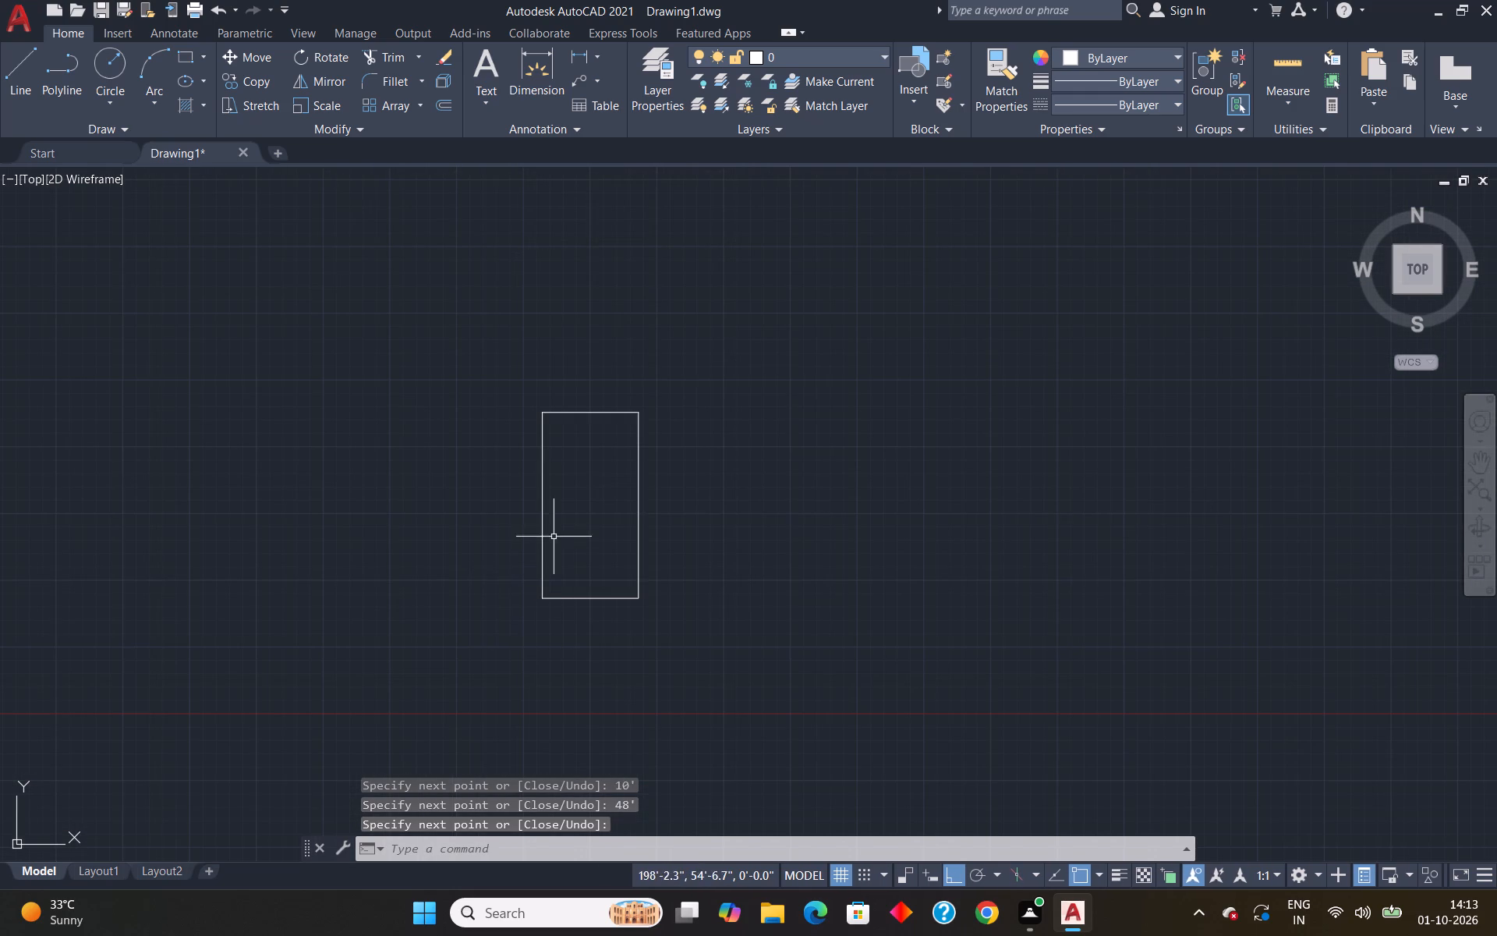
pyautogui.scroll(1, 550, 517)
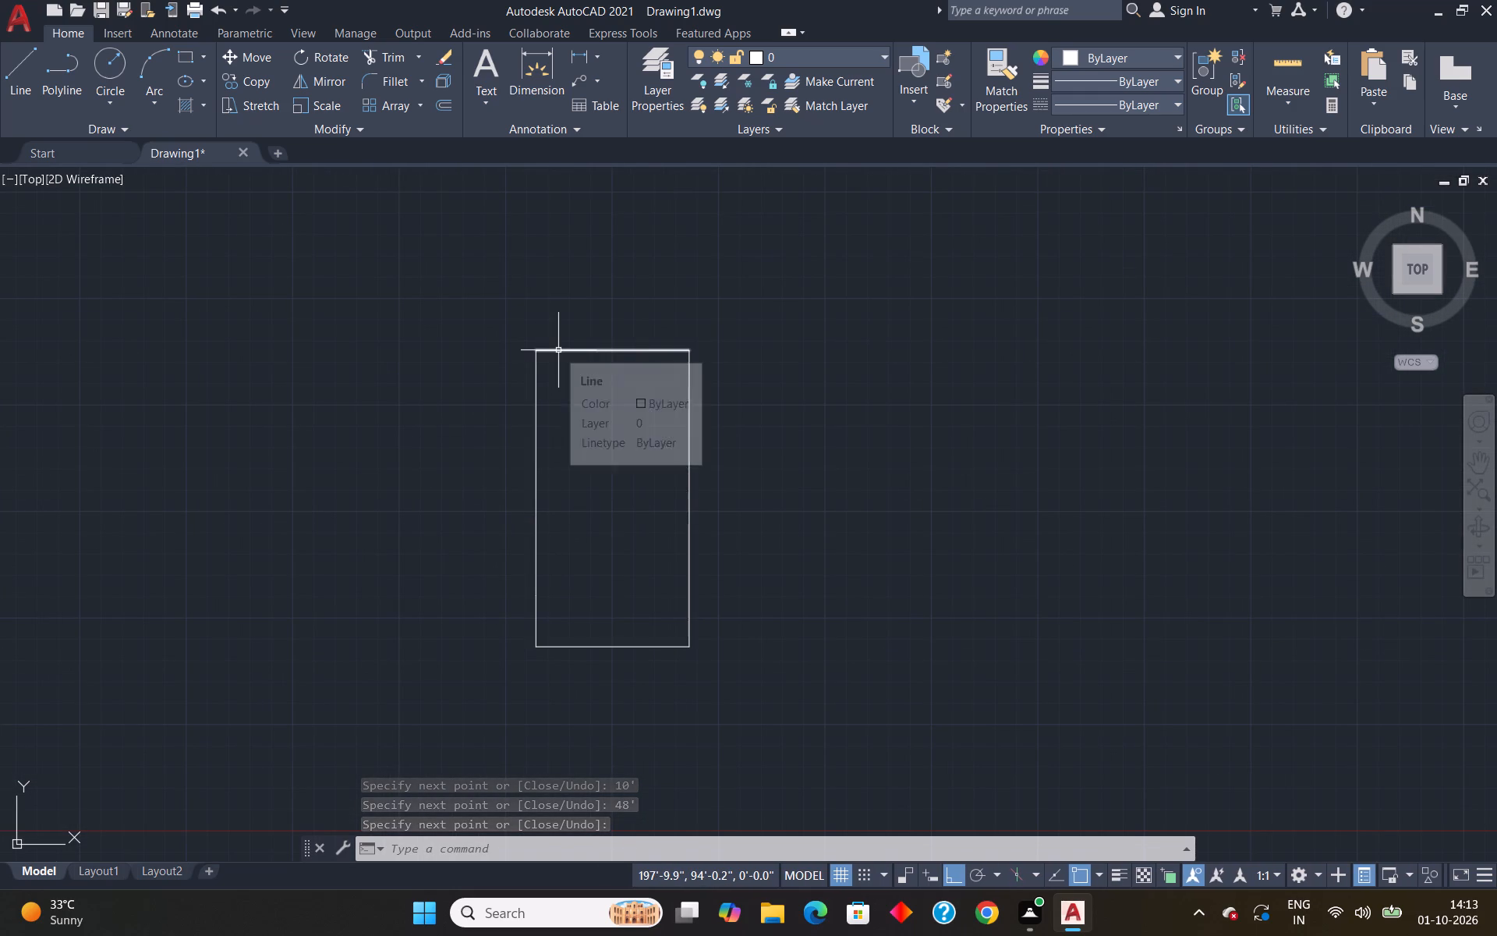
pyautogui.press('o')
pyautogui.press('Return')
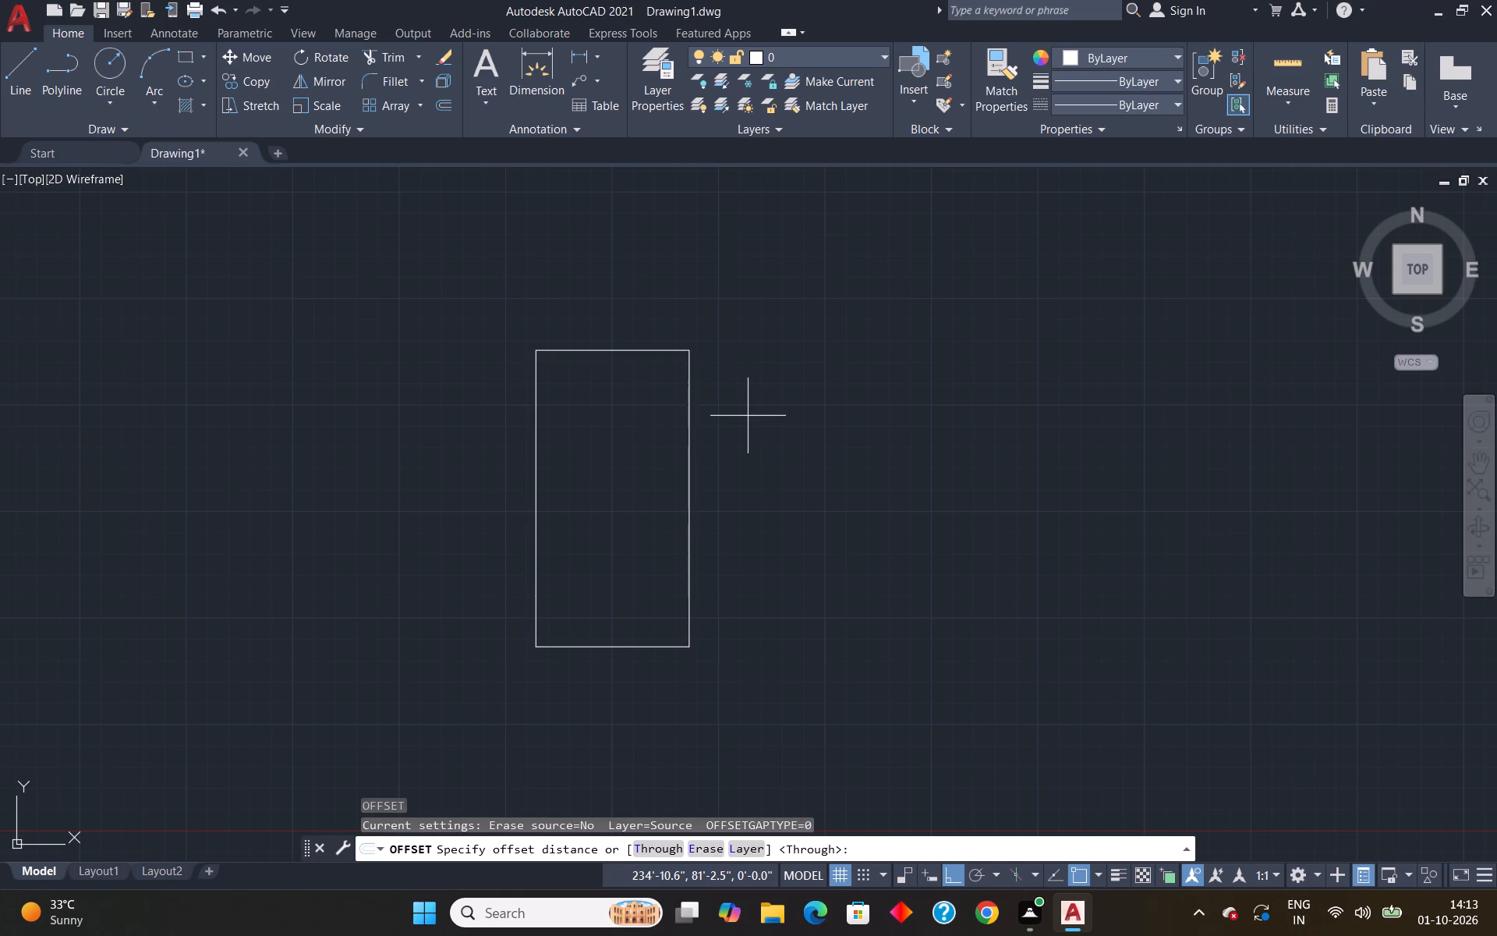
pyautogui.write('9"')
pyautogui.press('Return')
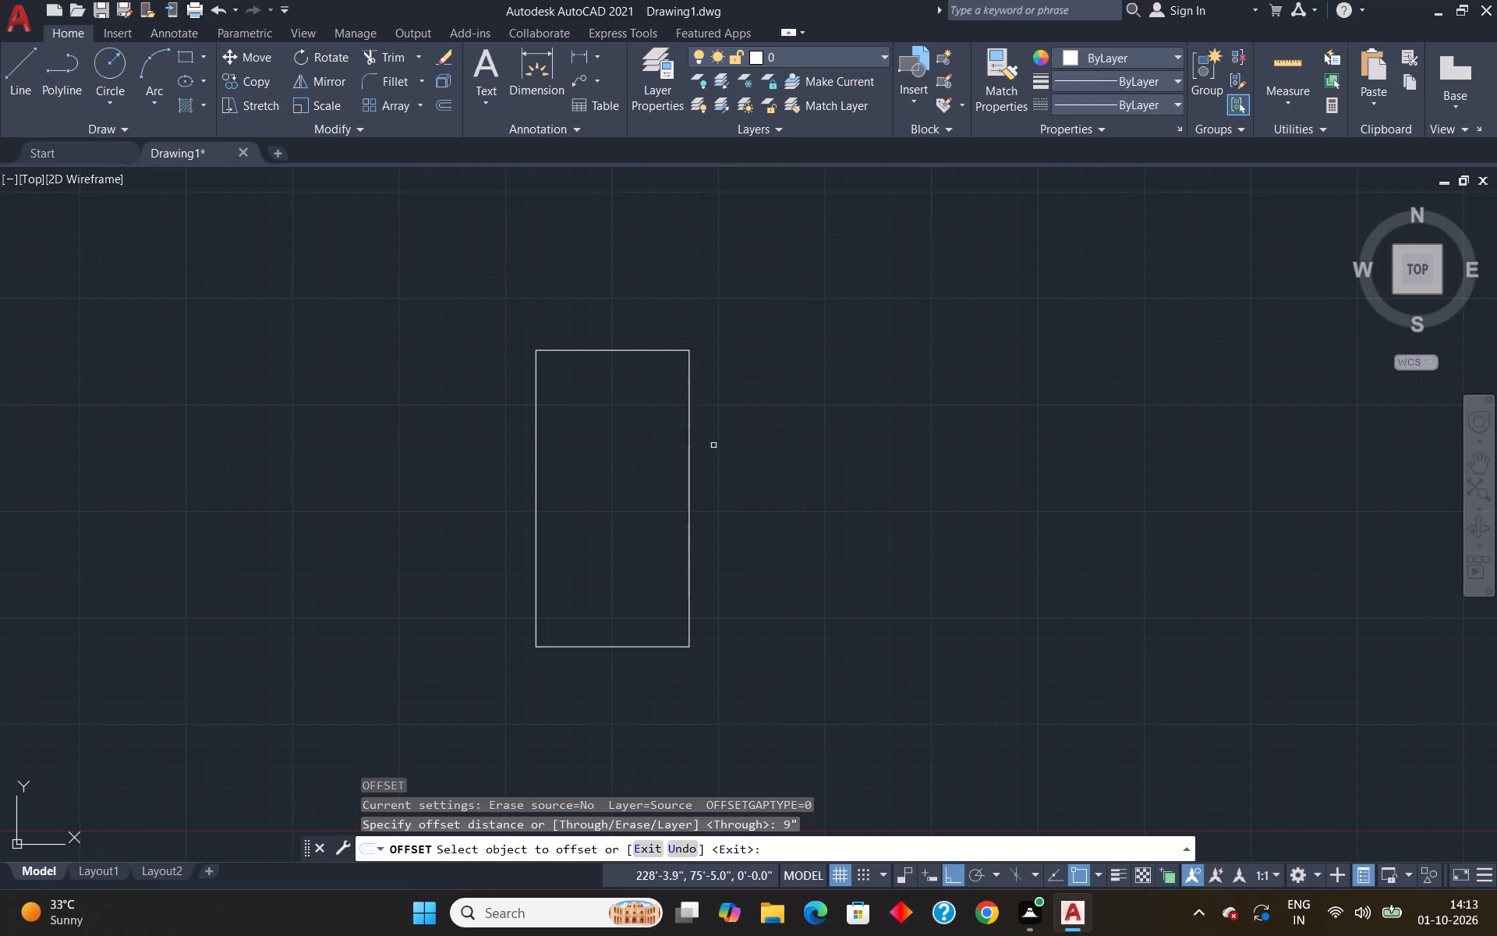
pyautogui.click(691, 439)
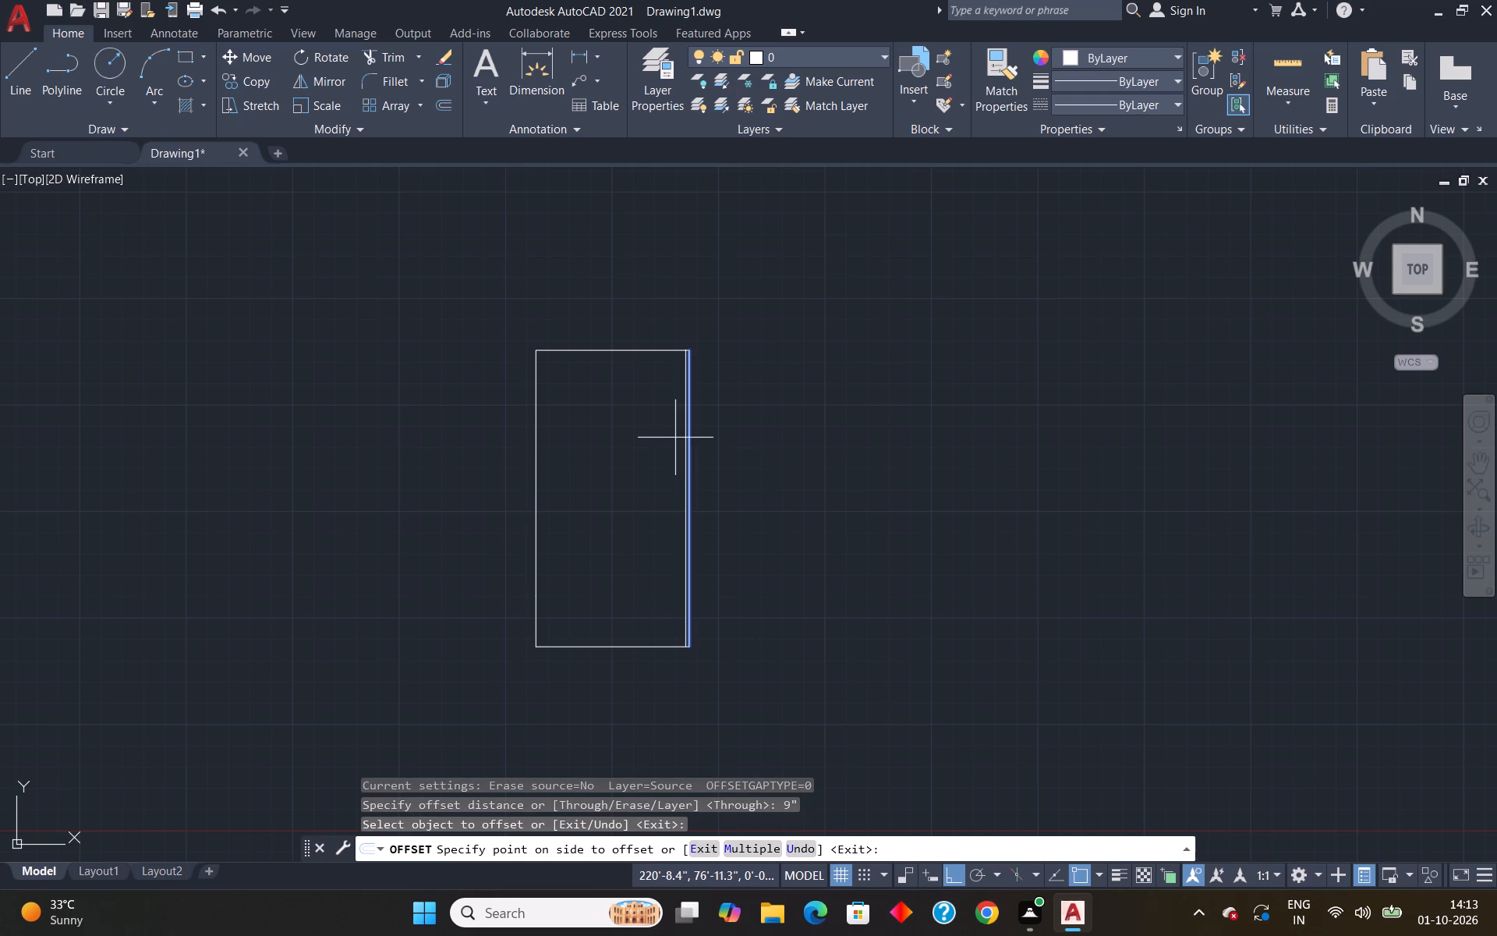
pyautogui.click(671, 440)
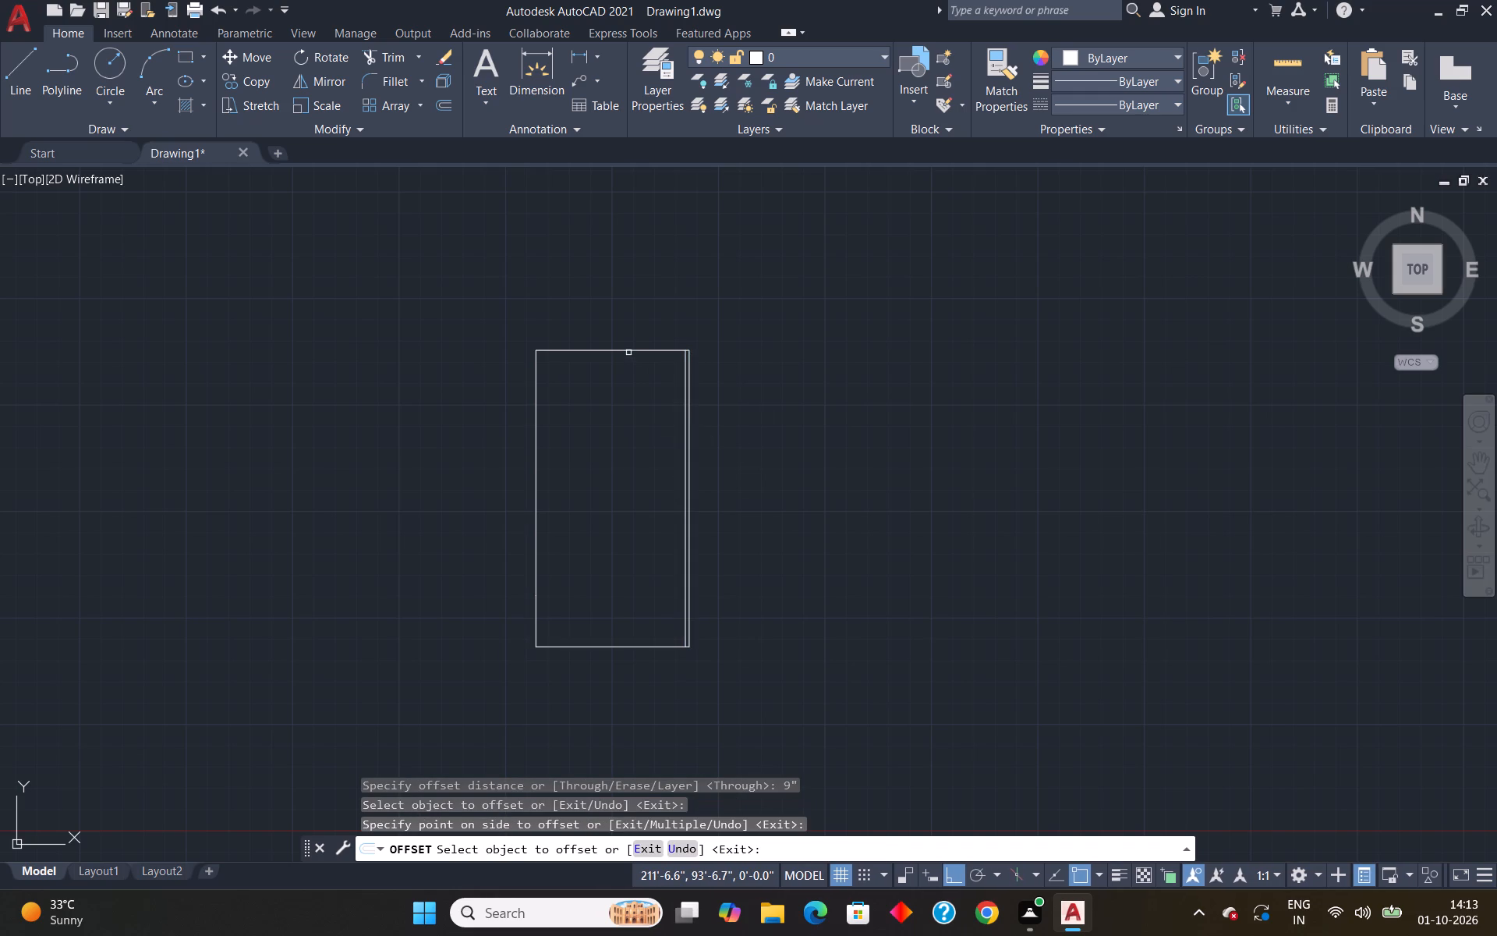
pyautogui.click(628, 353)
pyautogui.click(629, 375)
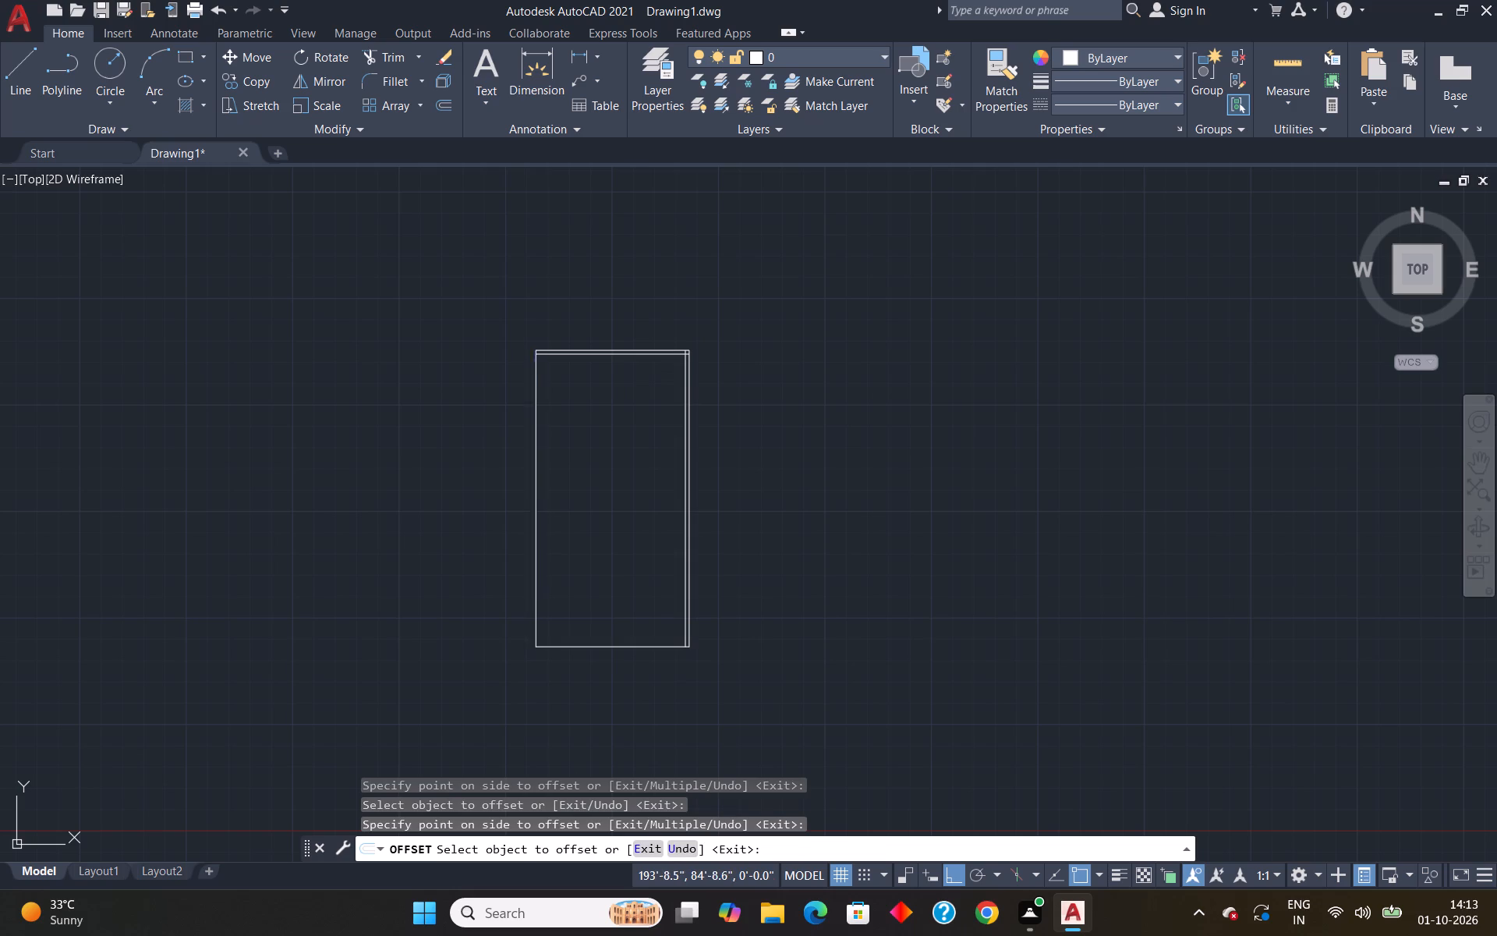
# Offset both left-side segments and the bottom side of the outline 9" inward.
pyautogui.click(537, 398)
pyautogui.click(572, 406)
pyautogui.click(536, 628)
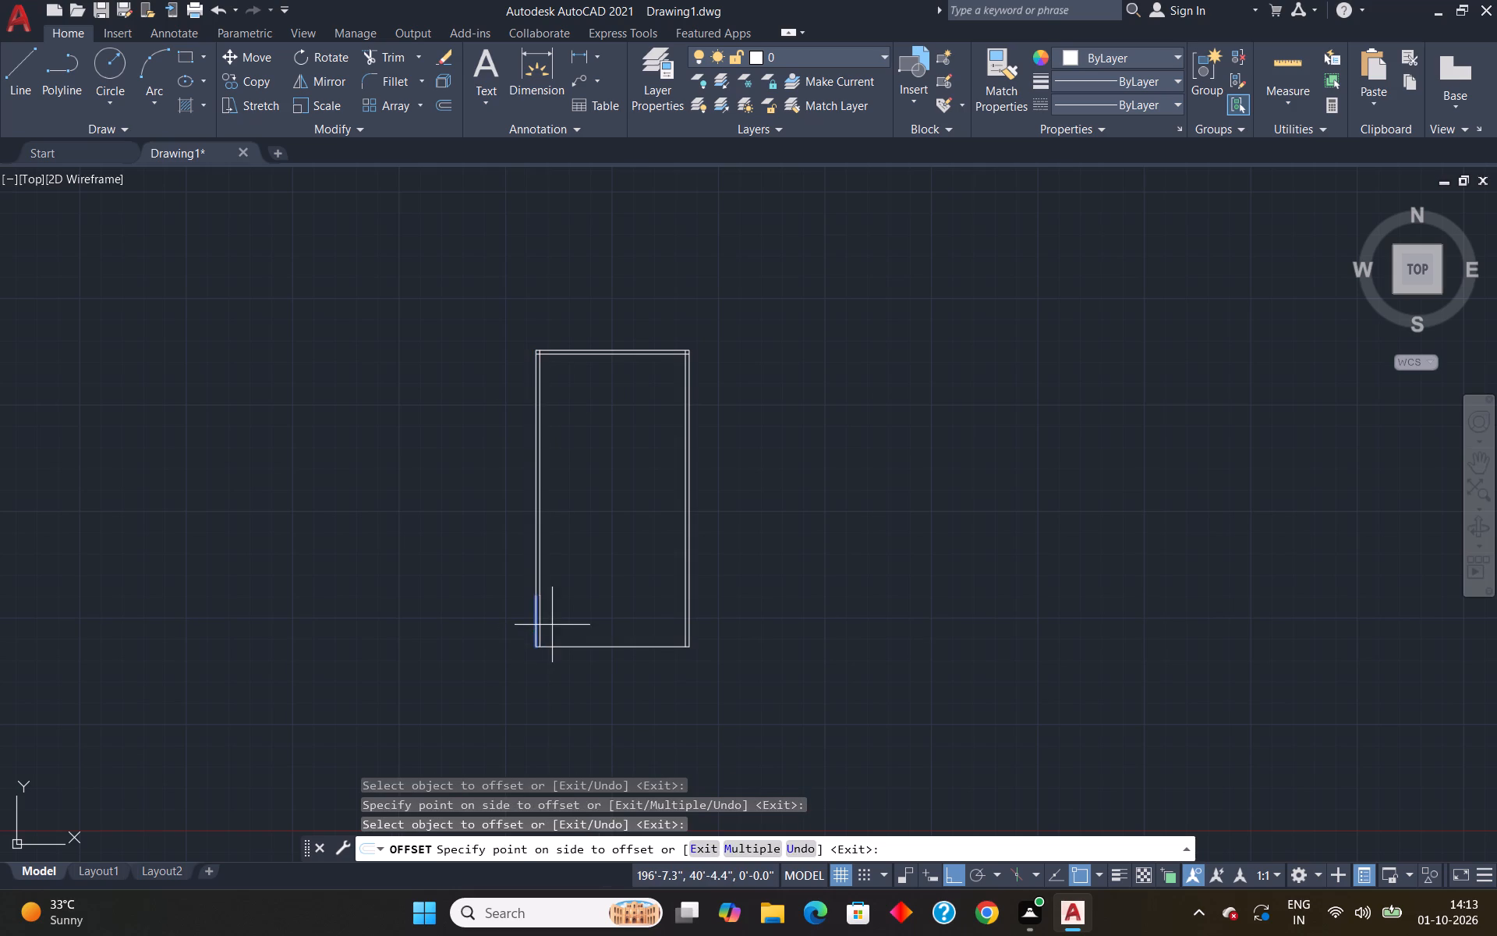
pyautogui.click(552, 625)
pyautogui.click(564, 647)
pyautogui.click(565, 616)
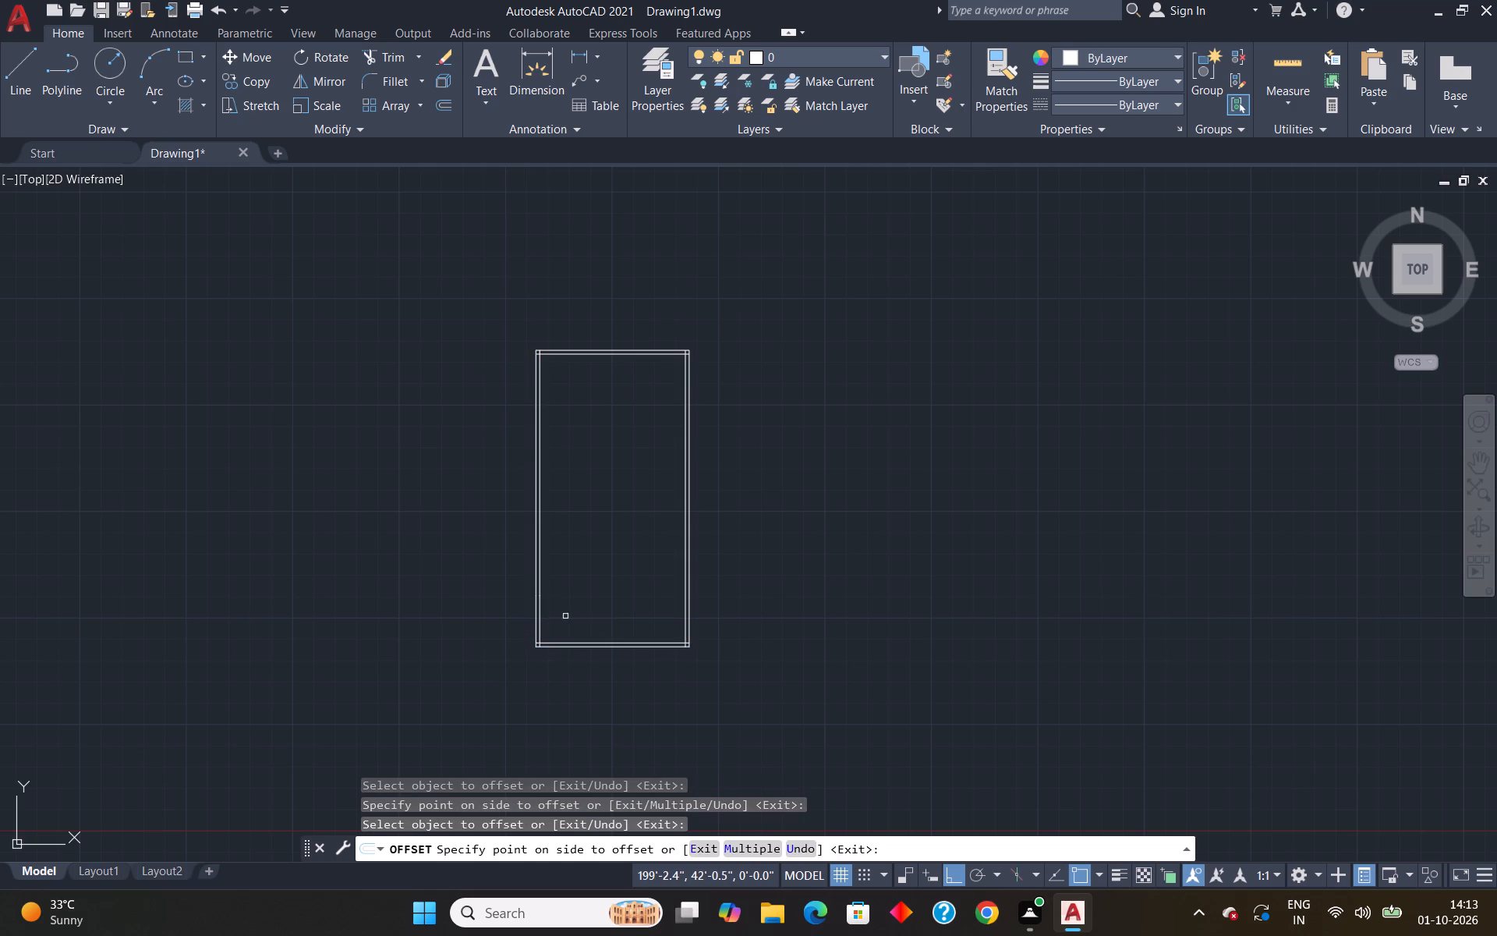
pyautogui.press('space')
# Trim the inner wall lines that overrun the bottom-left corner of the plan.
pyautogui.press('t')
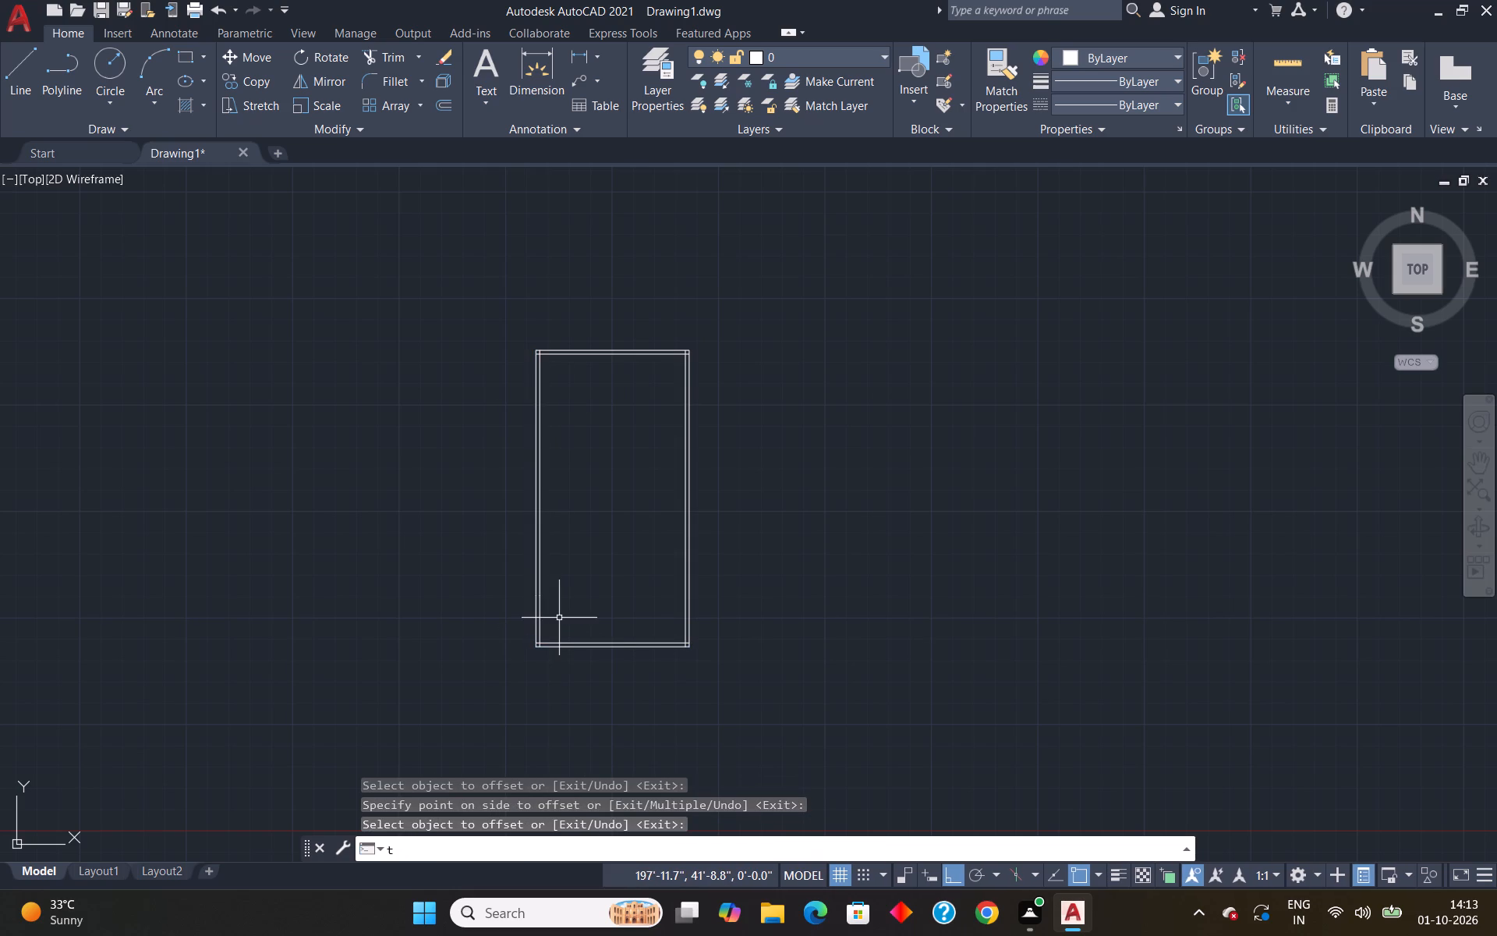
pyautogui.press('r')
pyautogui.press('Return')
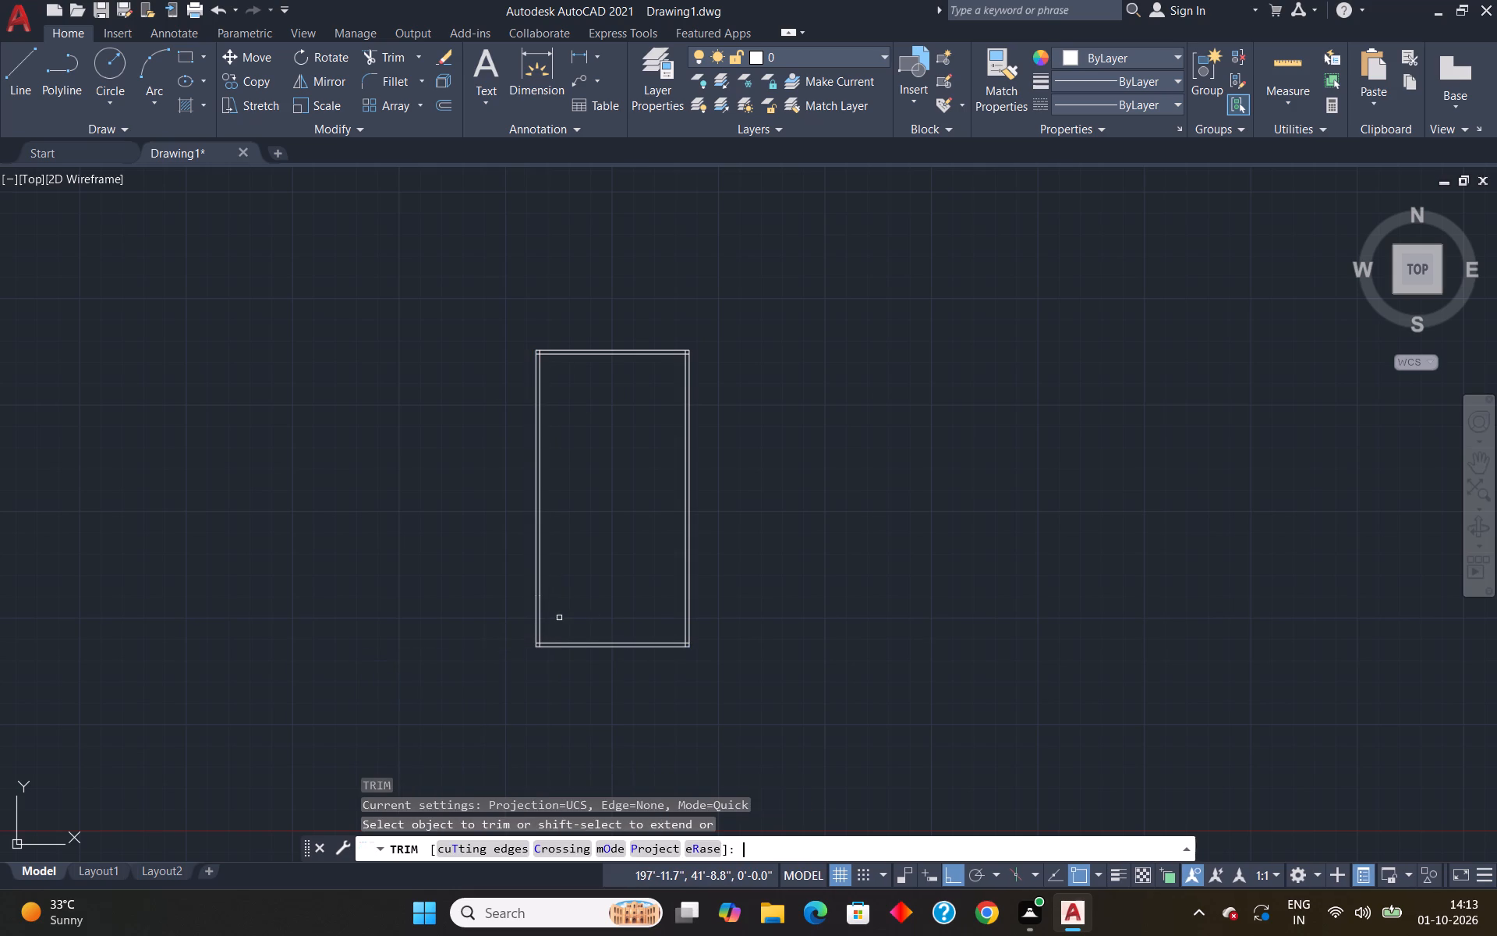
pyautogui.scroll(4, 543, 632)
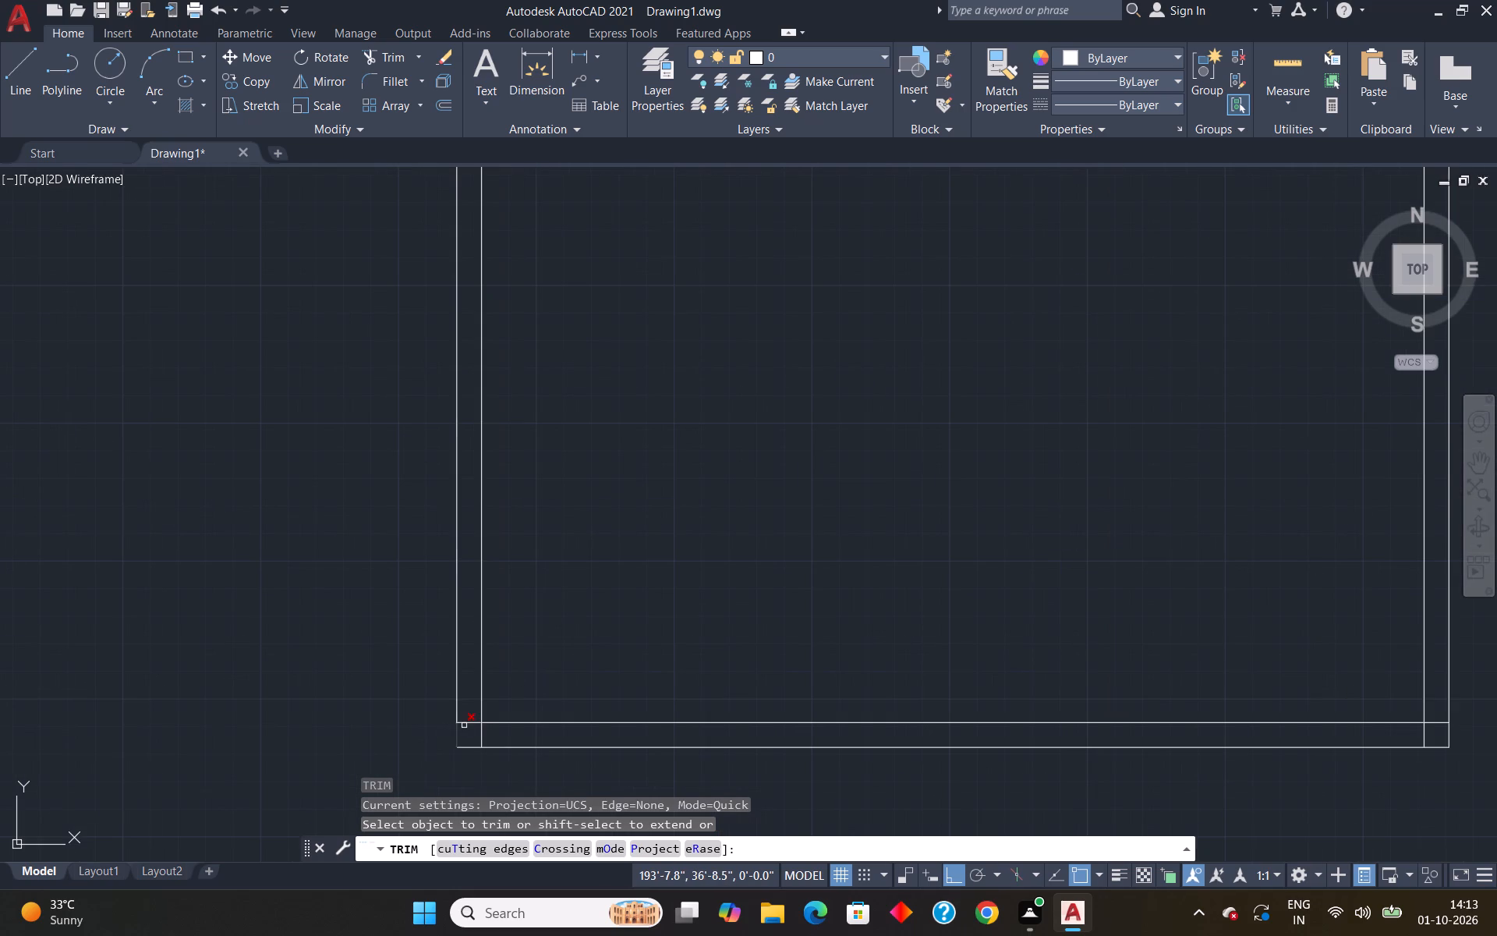
pyautogui.moveTo(469, 718); pyautogui.dragTo(470, 725)
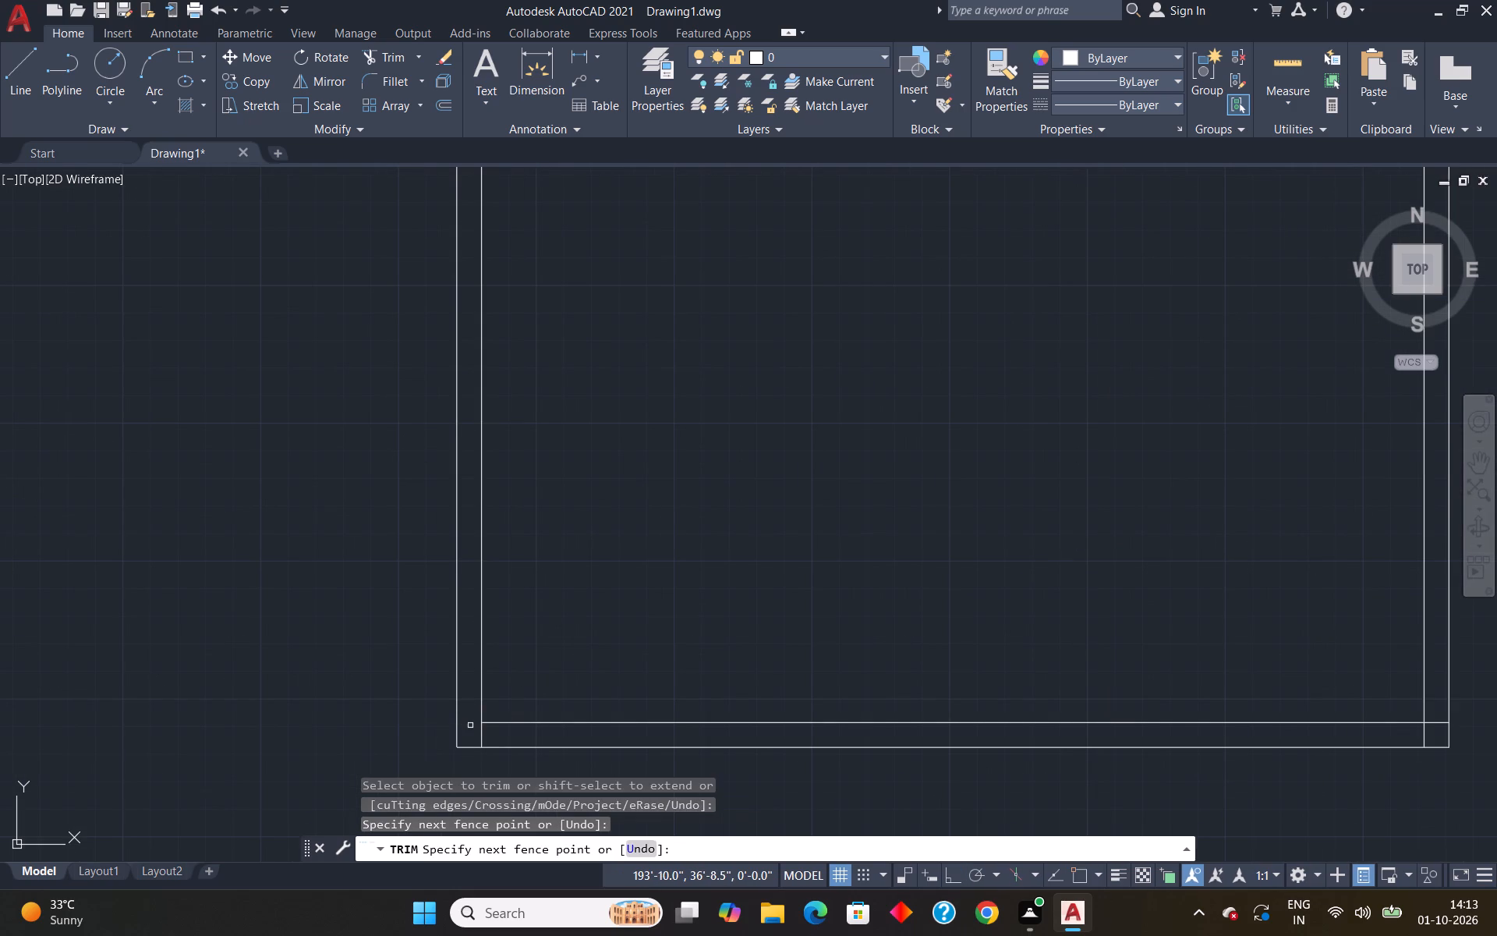
pyautogui.moveTo(487, 734); pyautogui.dragTo(473, 734)
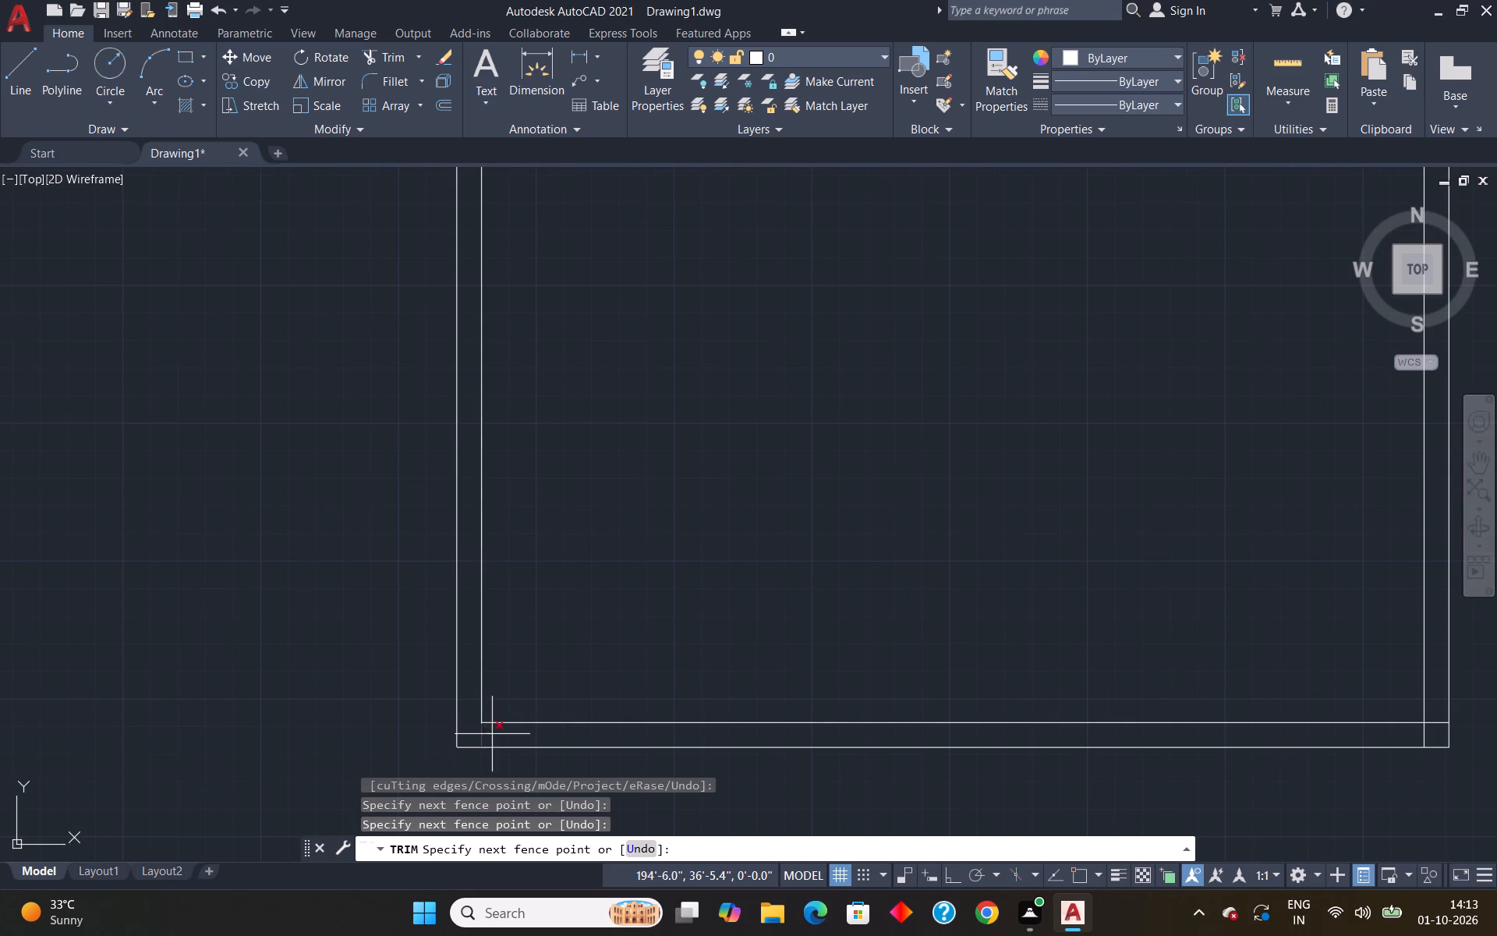
pyautogui.scroll(-4, 596, 646)
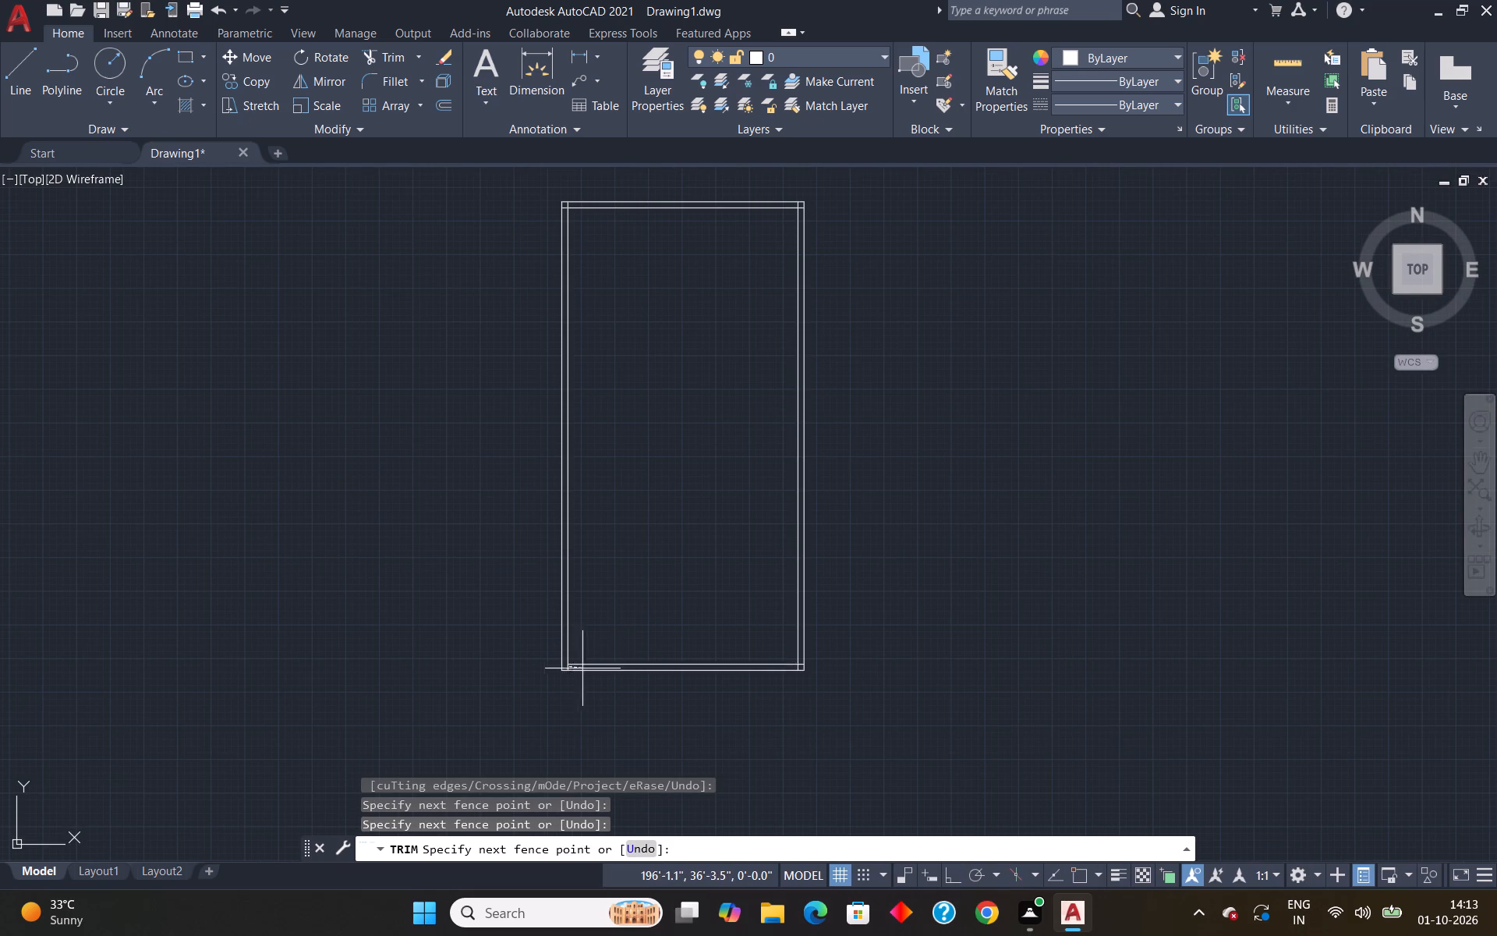
pyautogui.scroll(5, 564, 667)
pyautogui.moveTo(569, 672); pyautogui.dragTo(561, 673)
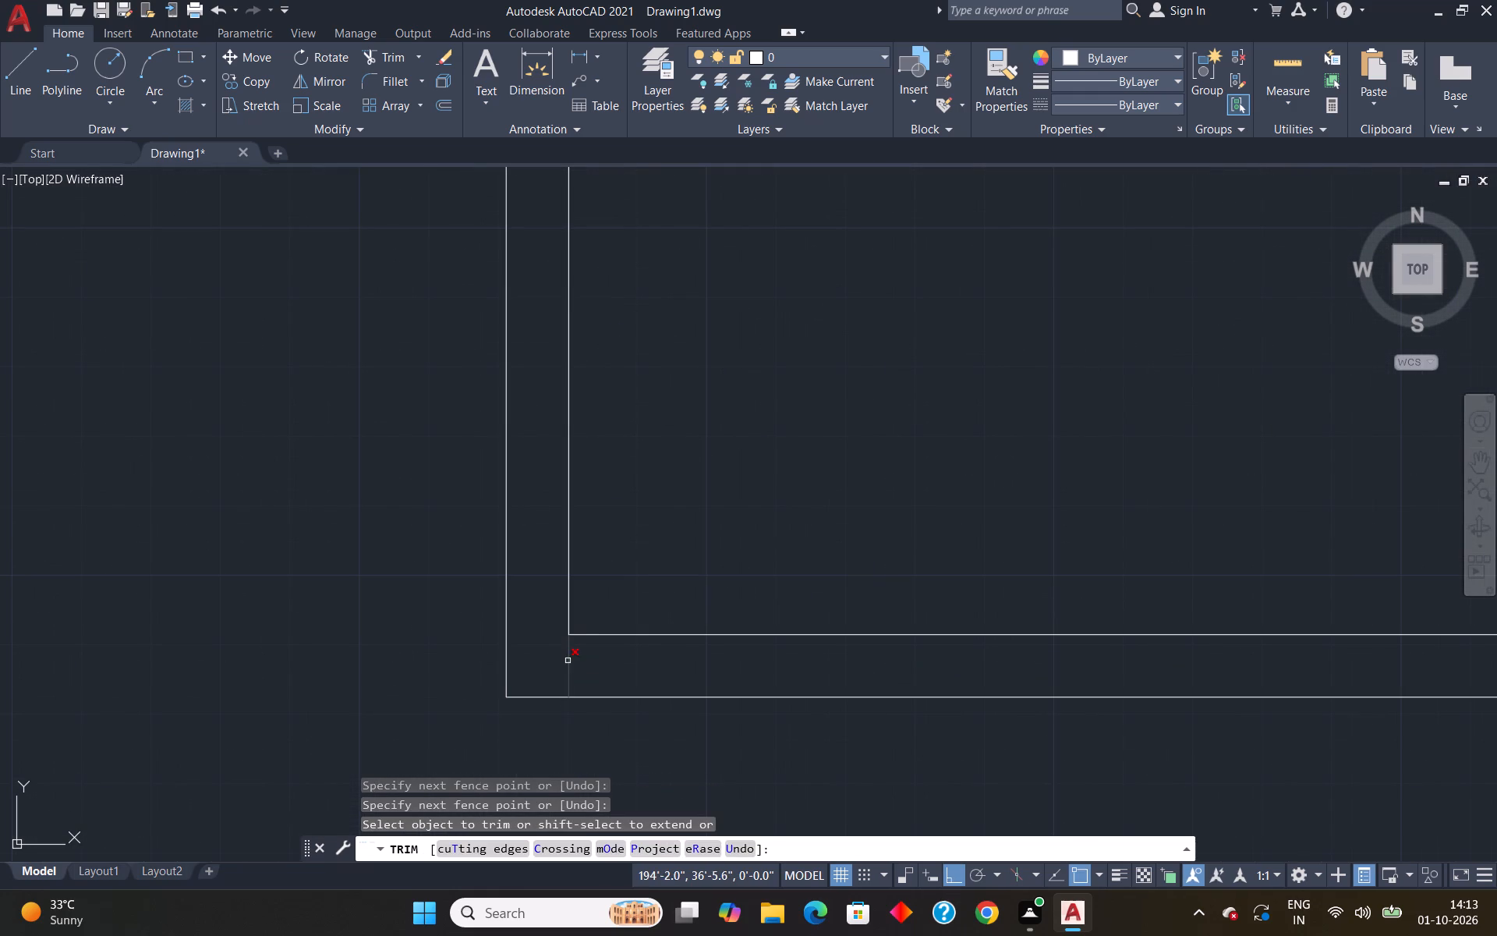
pyautogui.moveTo(563, 664); pyautogui.dragTo(583, 665)
# Trim the inner wall lines that overrun the plan's bottom-right corner.
pyautogui.scroll(-7, 573, 667)
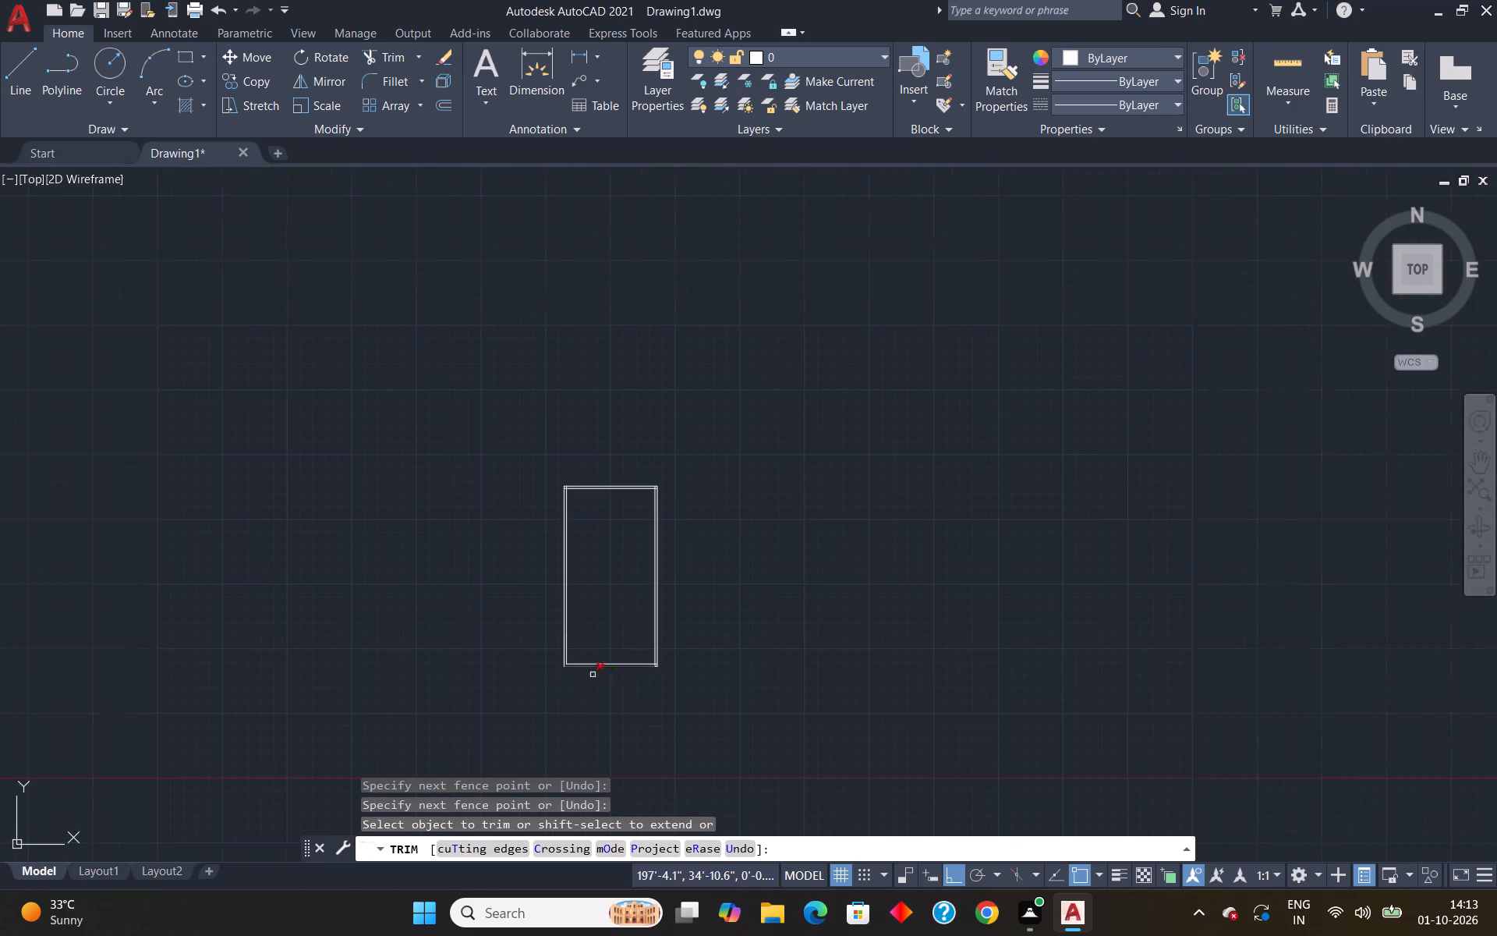
pyautogui.scroll(8, 649, 663)
pyautogui.moveTo(631, 663); pyautogui.dragTo(614, 714)
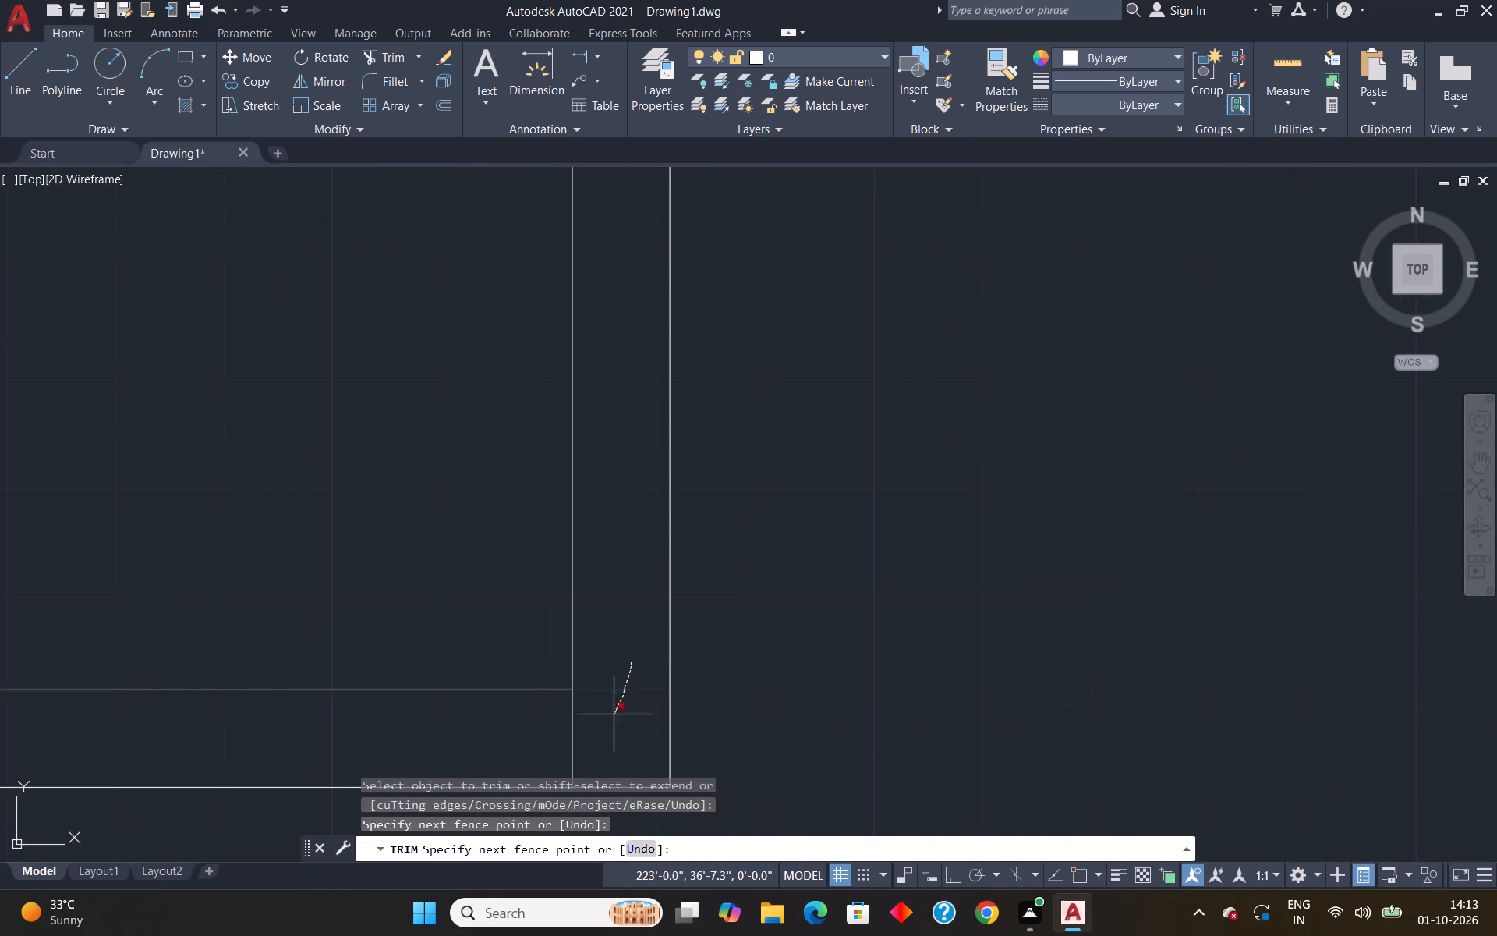
pyautogui.moveTo(614, 714); pyautogui.dragTo(613, 714)
pyautogui.moveTo(541, 729); pyautogui.dragTo(600, 733)
# Trim the inner wall lines that overrun the plan's top-left corner.
pyautogui.scroll(-9, 608, 698)
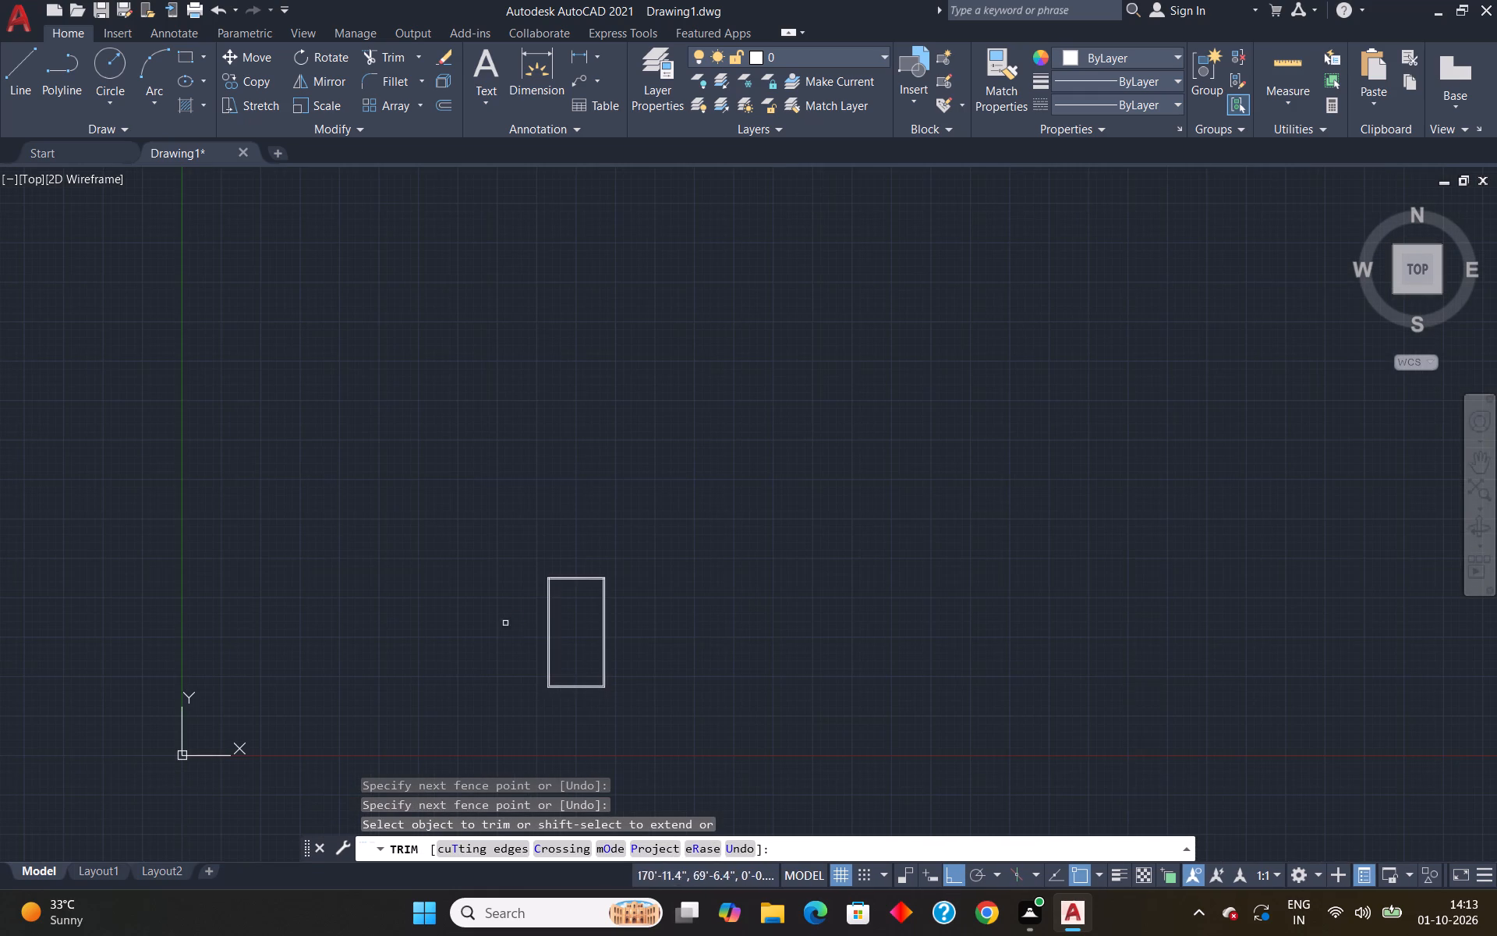
pyautogui.scroll(5, 554, 572)
pyautogui.scroll(5, 476, 649)
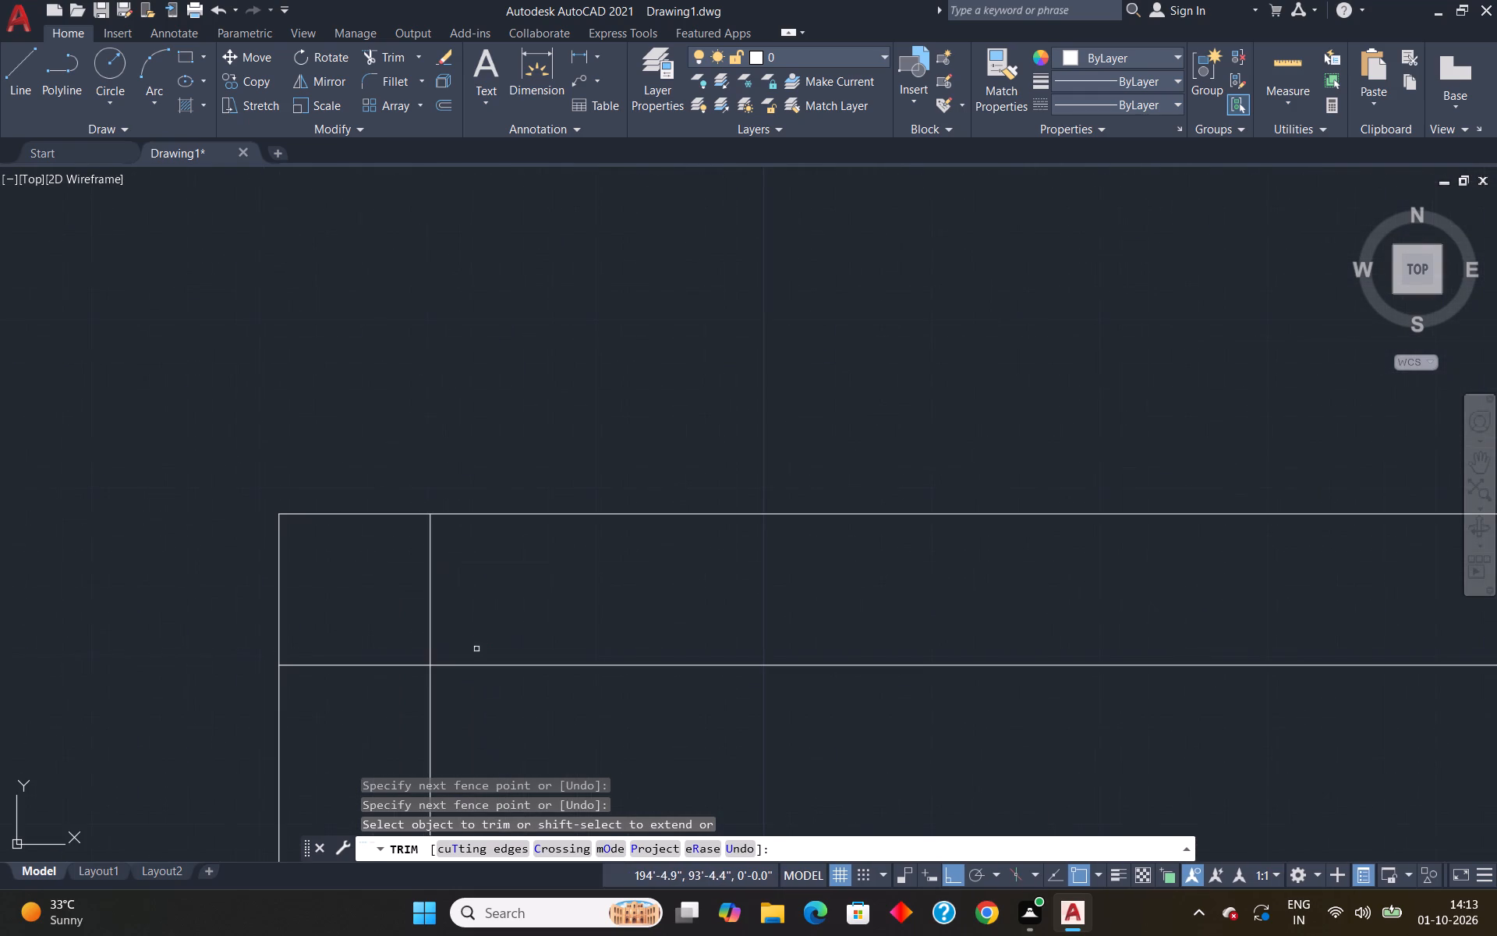
pyautogui.moveTo(403, 612); pyautogui.dragTo(578, 654)
pyautogui.moveTo(395, 609); pyautogui.dragTo(373, 705)
# Trim the inner wall lines that overrun the plan's top-right corner and finish trimming.
pyautogui.scroll(-3, 381, 663)
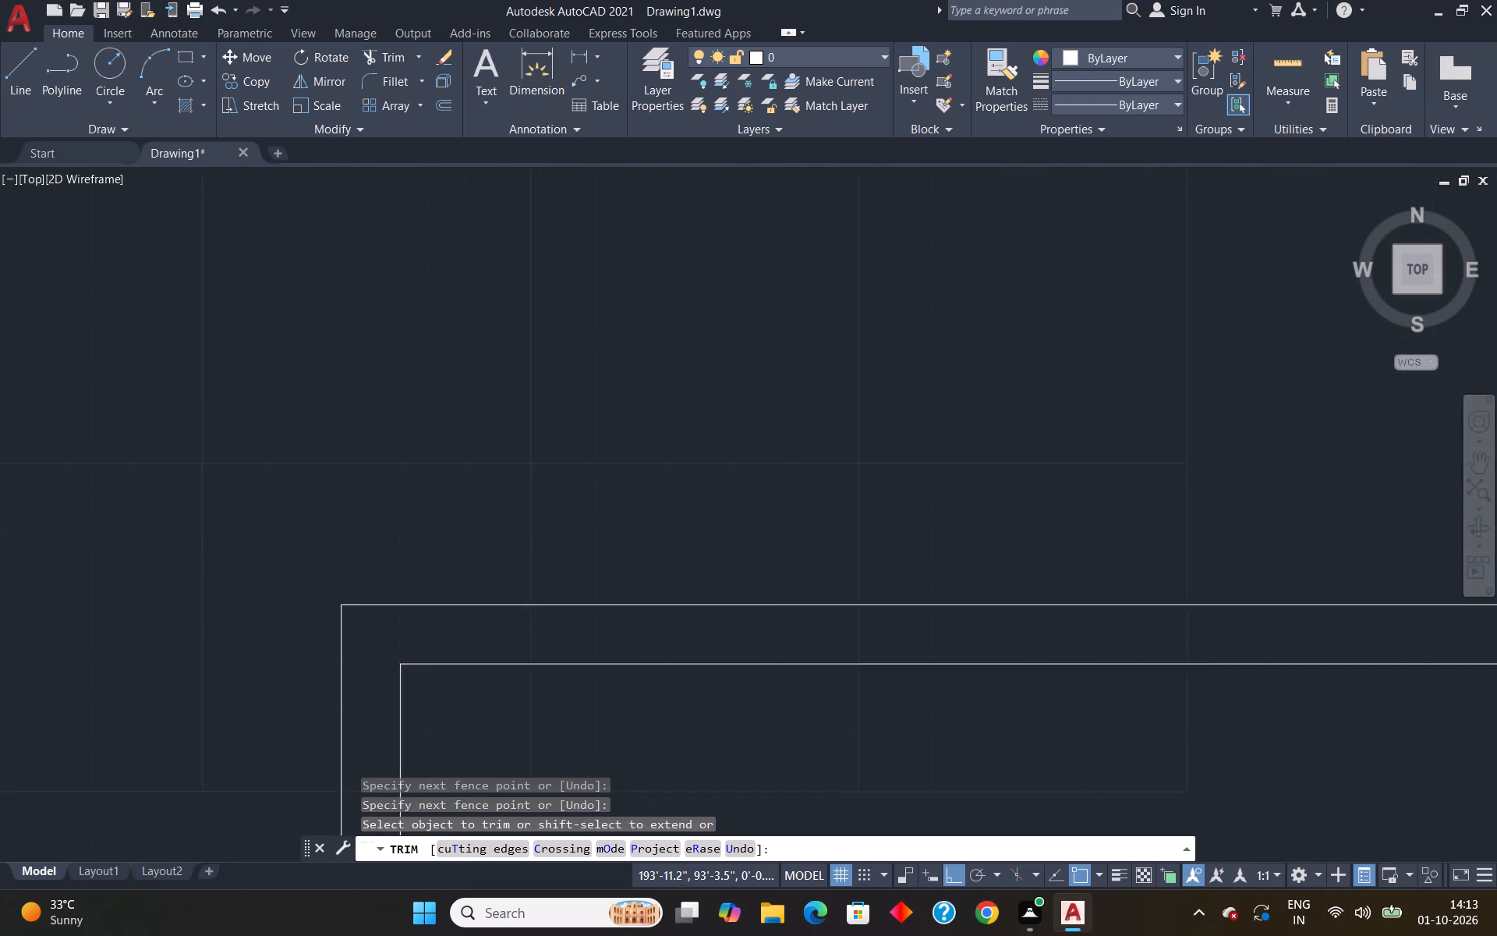
pyautogui.scroll(-3, 381, 664)
pyautogui.scroll(6, 724, 674)
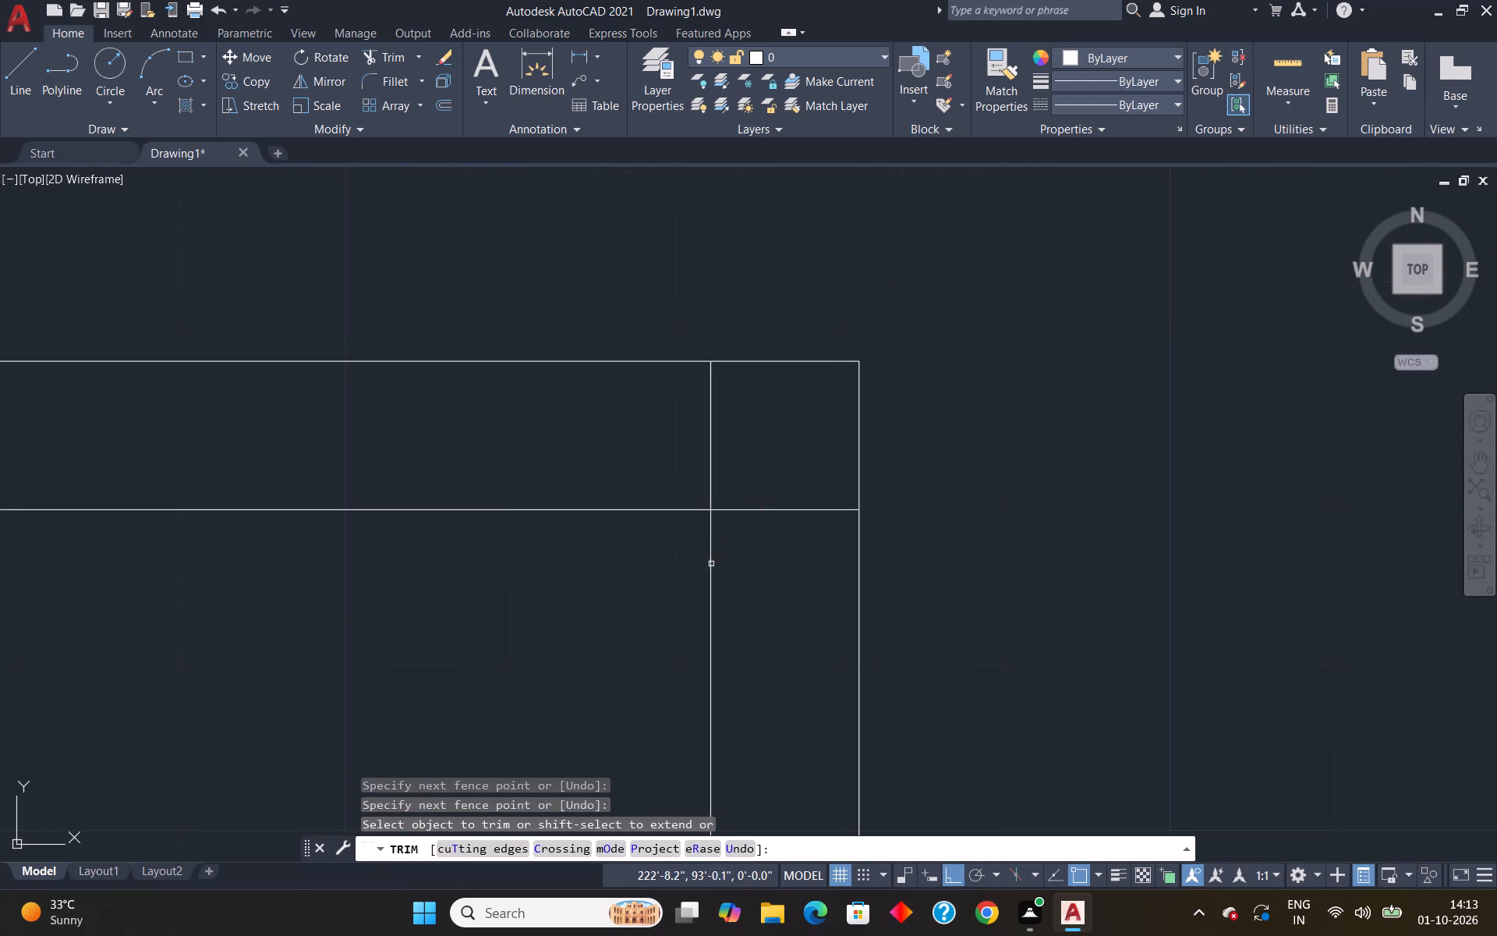
pyautogui.moveTo(784, 467); pyautogui.dragTo(748, 615)
pyautogui.moveTo(751, 466); pyautogui.dragTo(622, 463)
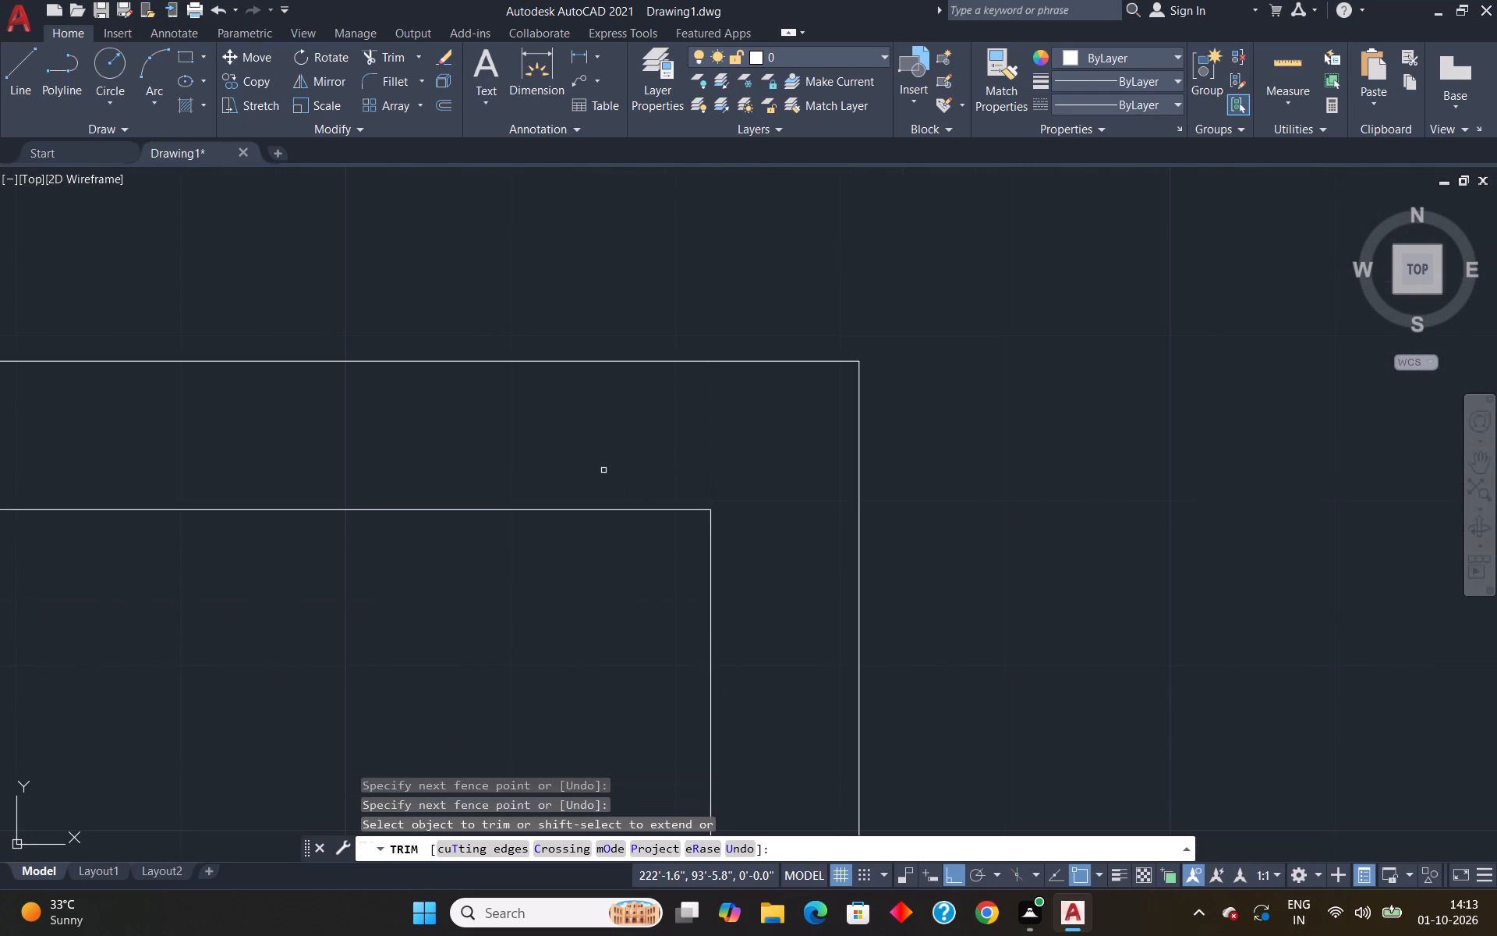
pyautogui.press('space')
# Offset the top wall's inner line 5' down into the plan.
pyautogui.scroll(-6, 618, 477)
pyautogui.scroll(-3, 560, 597)
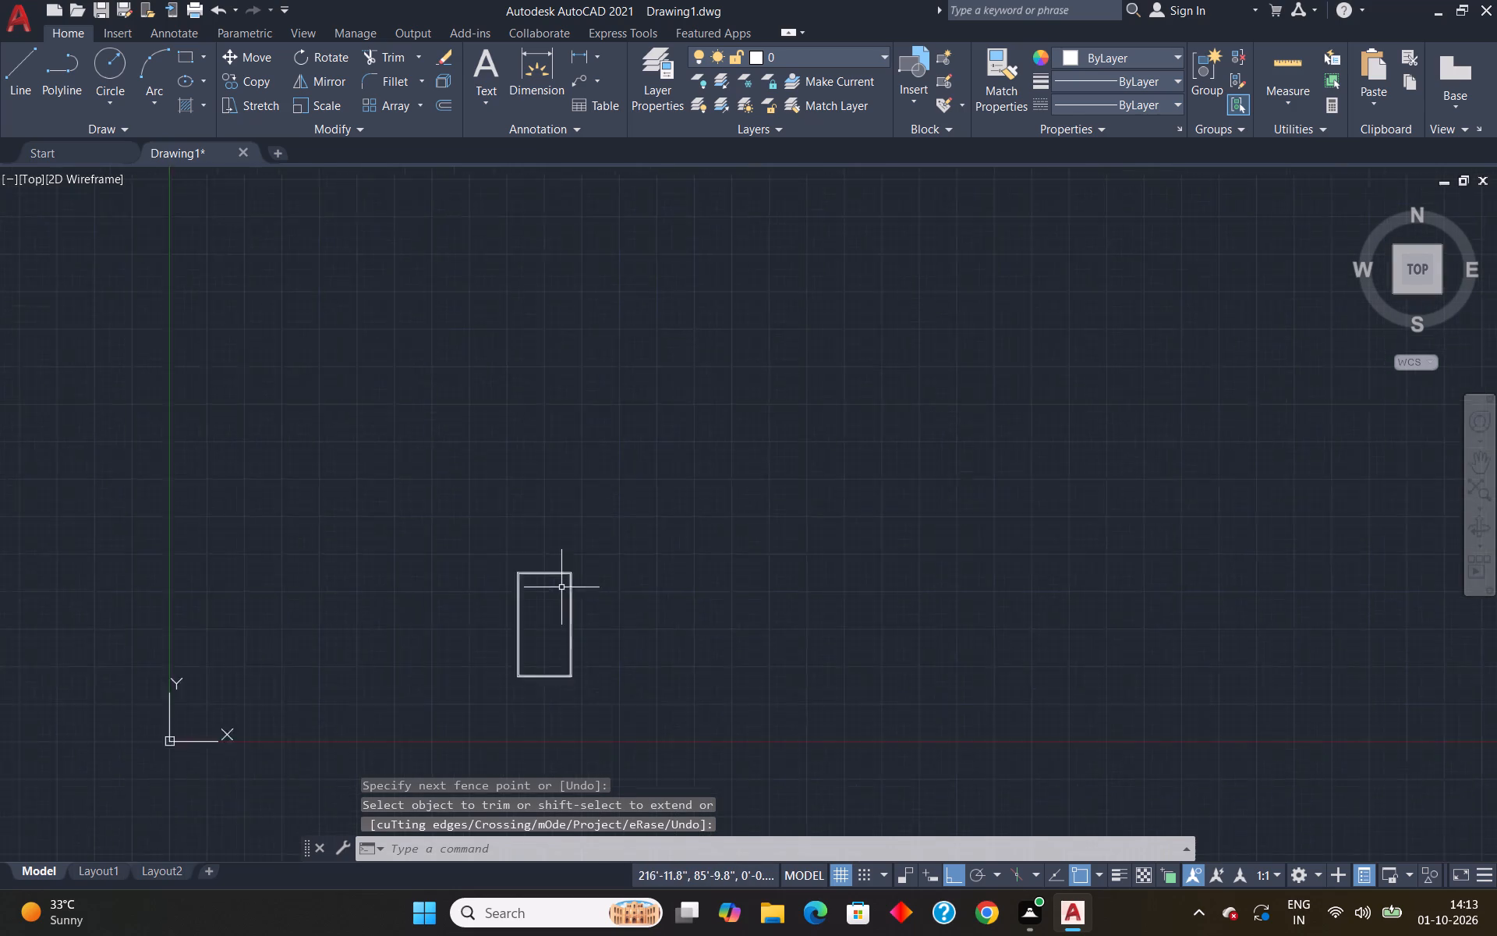
pyautogui.scroll(-2, 562, 587)
pyautogui.scroll(4, 521, 643)
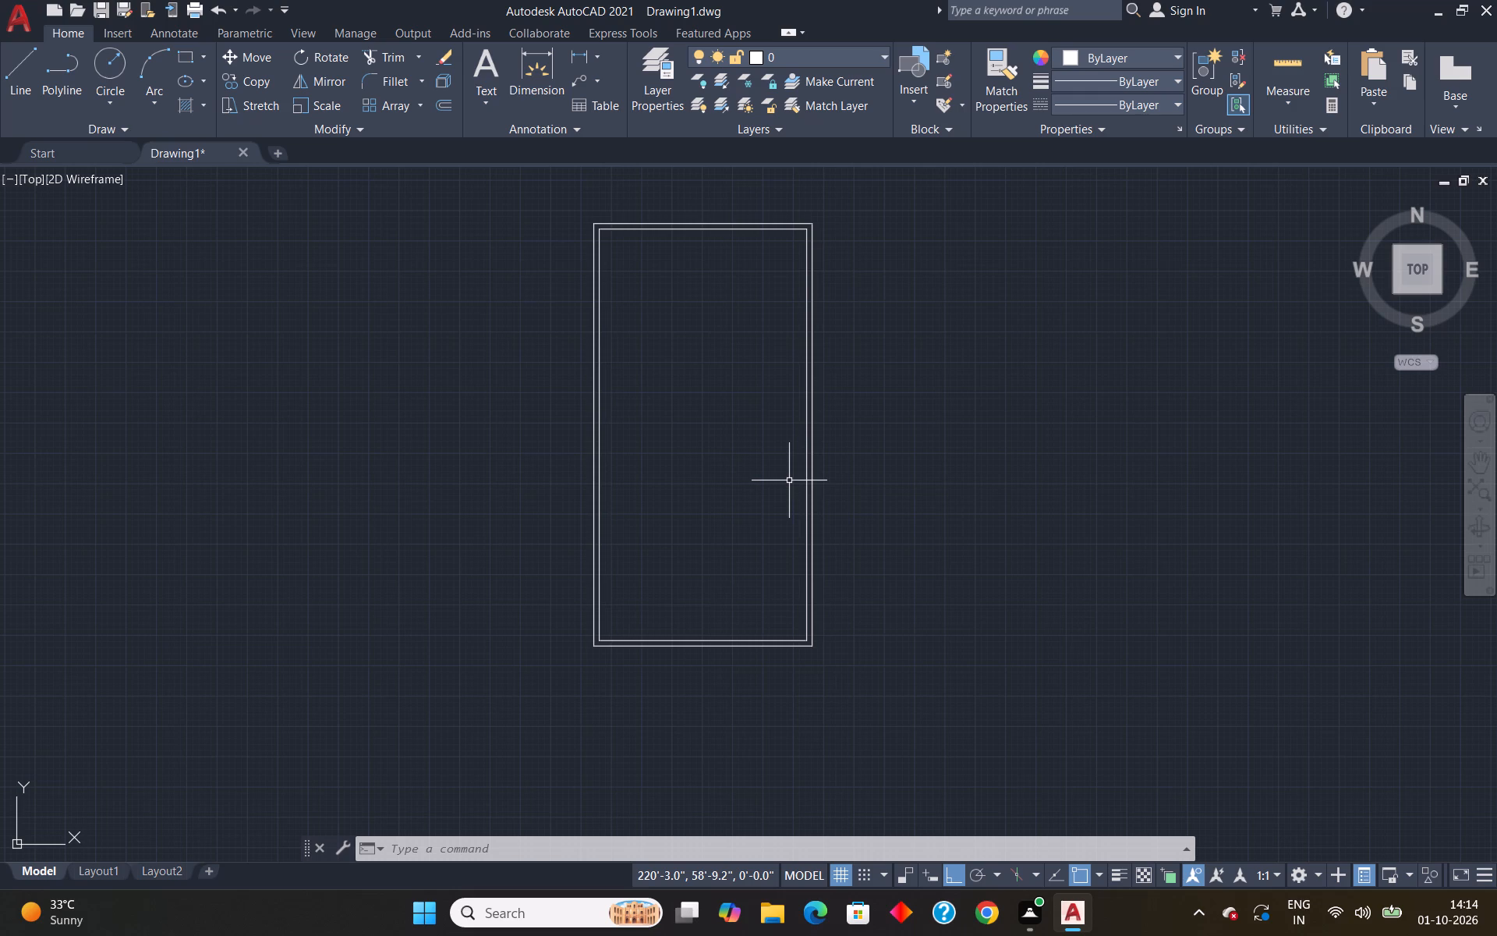
pyautogui.press('o')
pyautogui.press('Return')
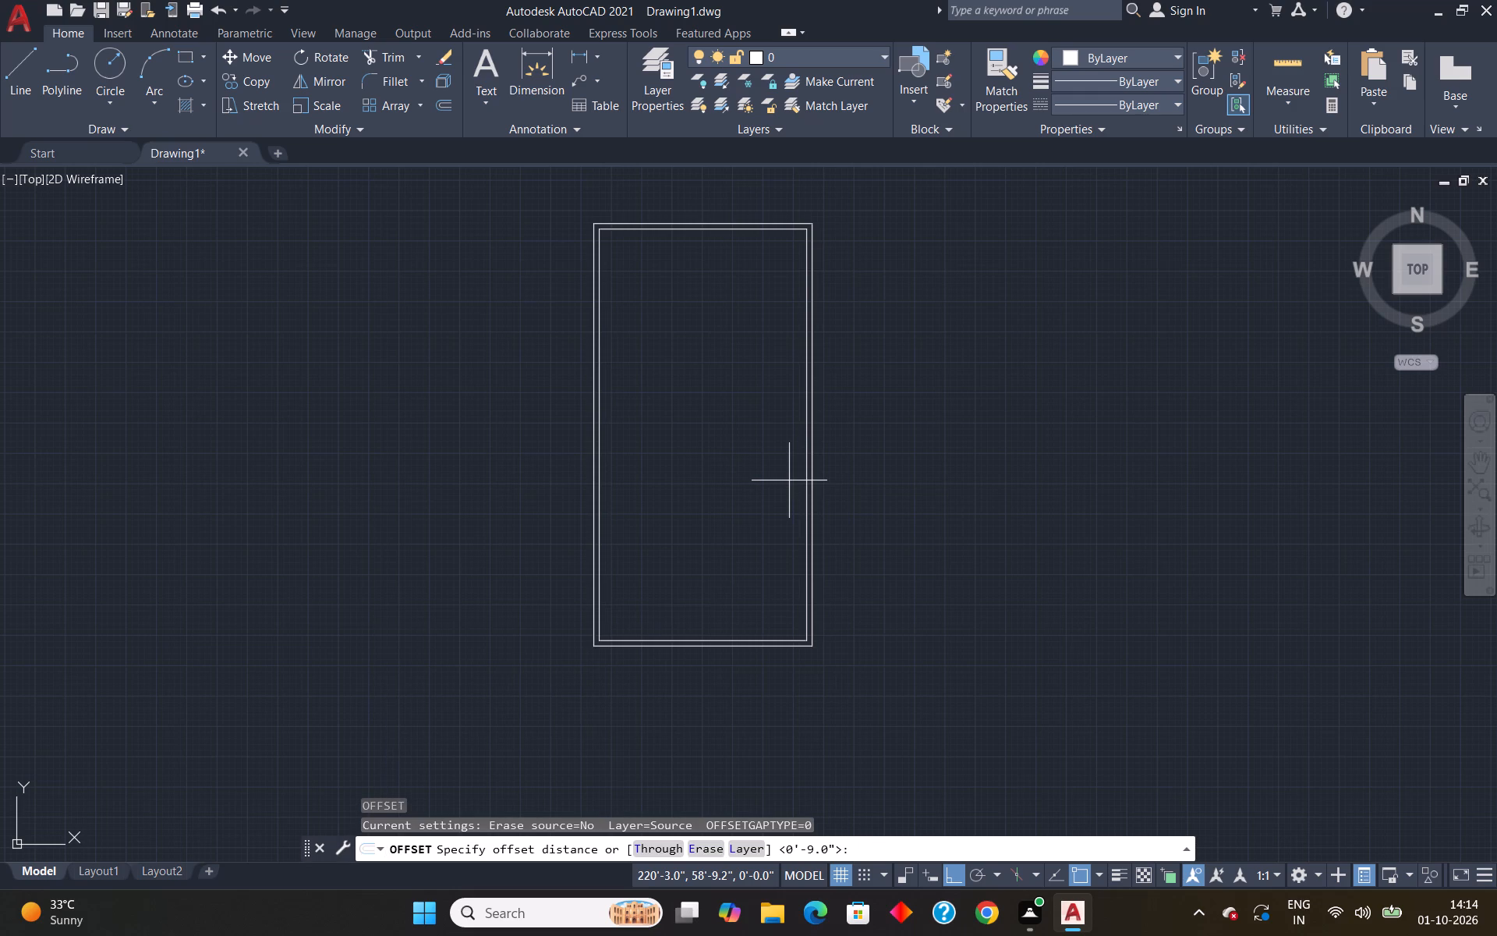
pyautogui.write("5'")
pyautogui.press('Return')
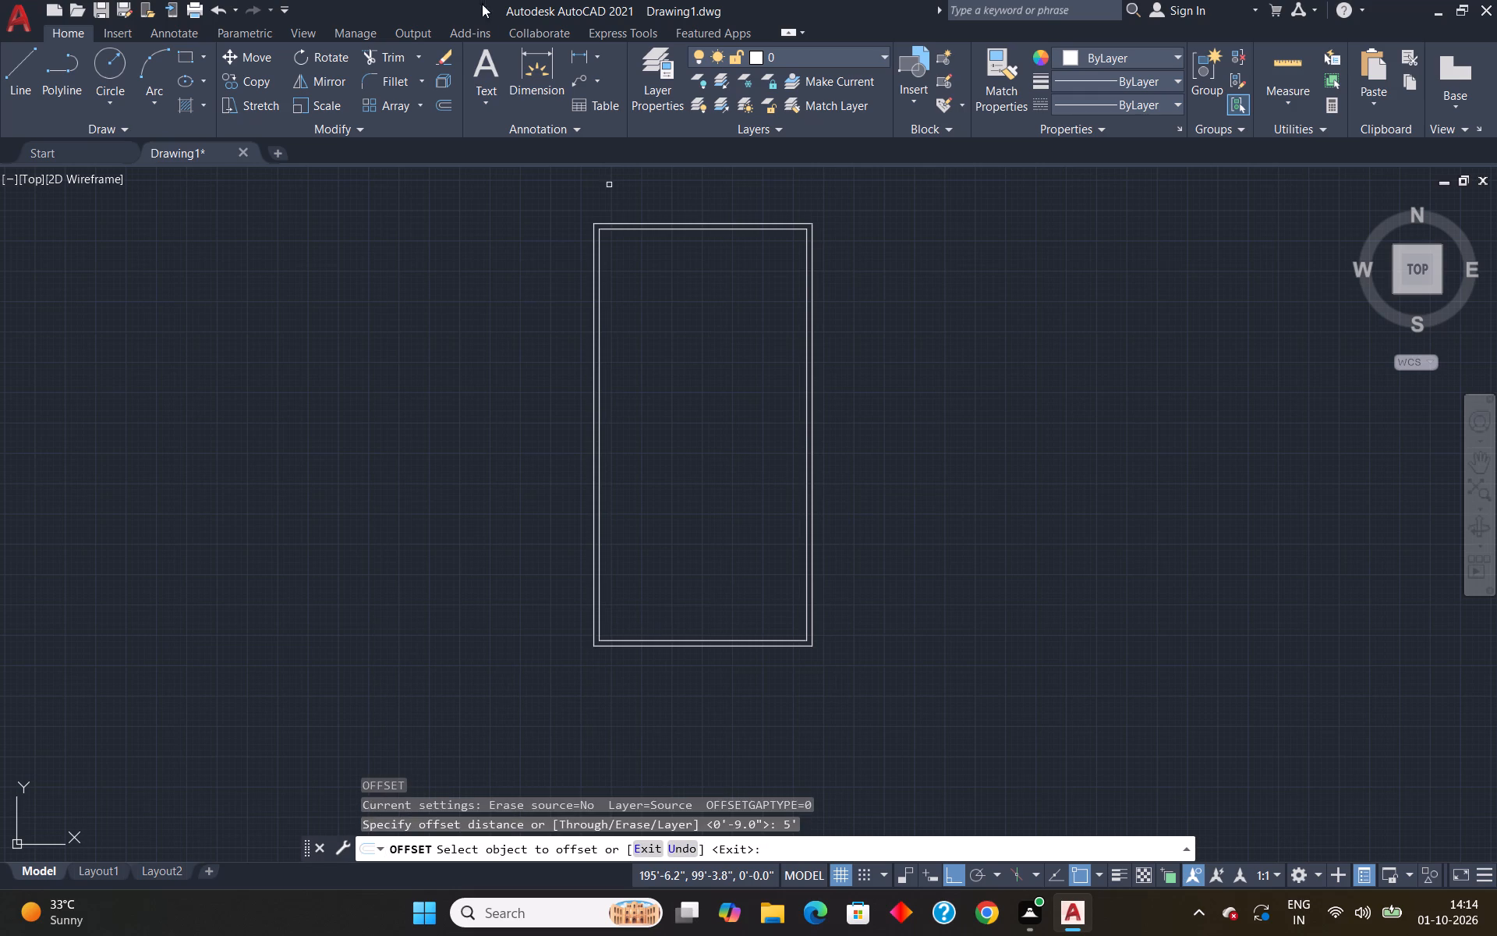
pyautogui.scroll(2, 676, 221)
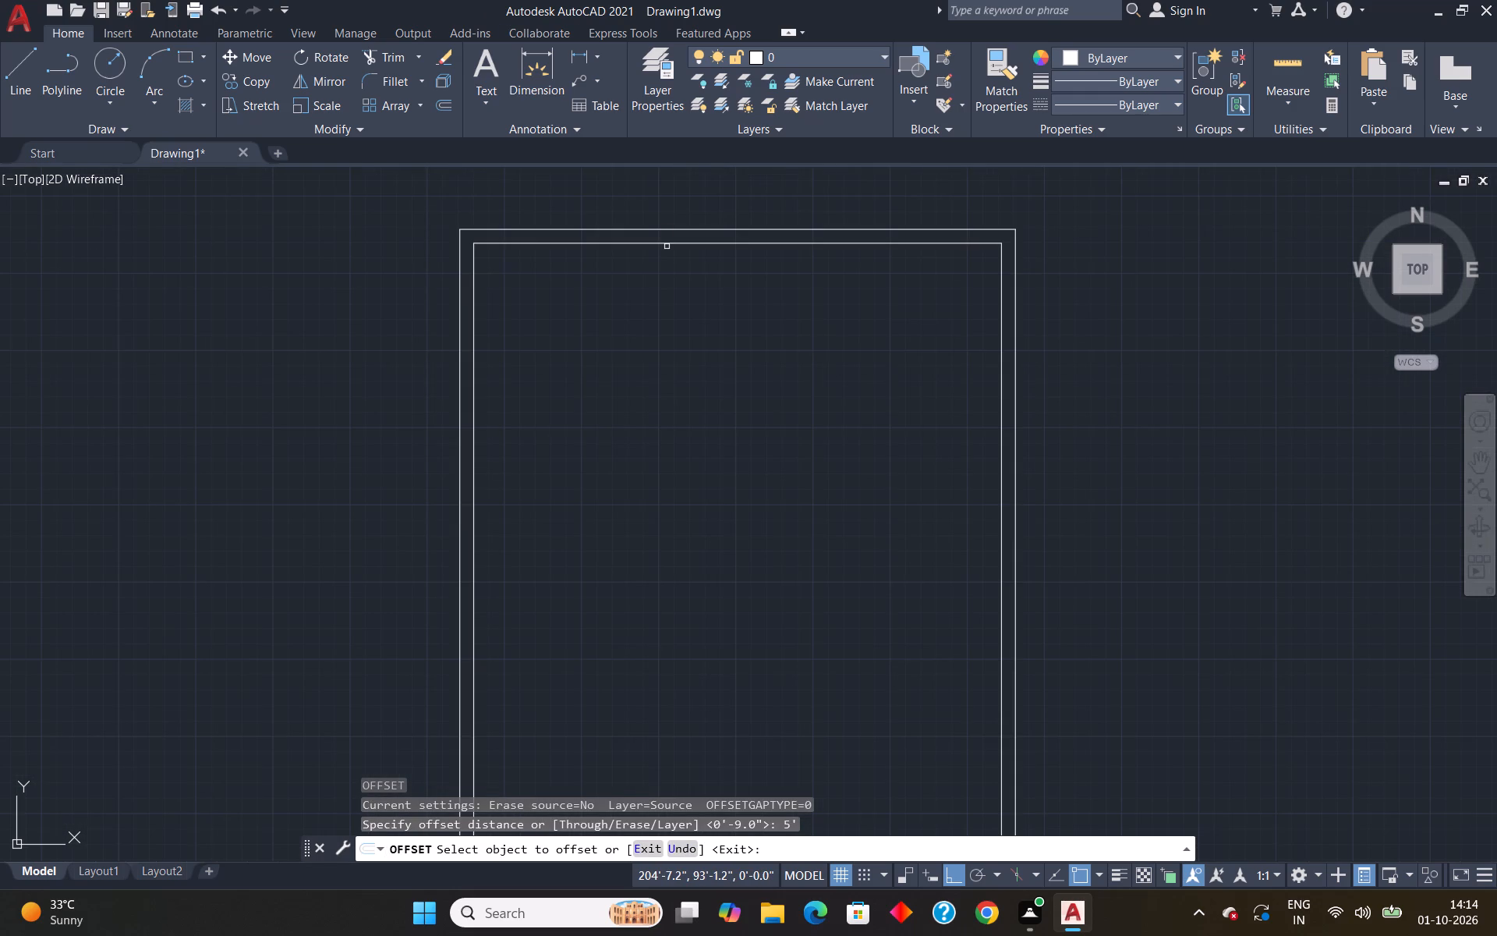
pyautogui.click(664, 243)
pyautogui.click(680, 339)
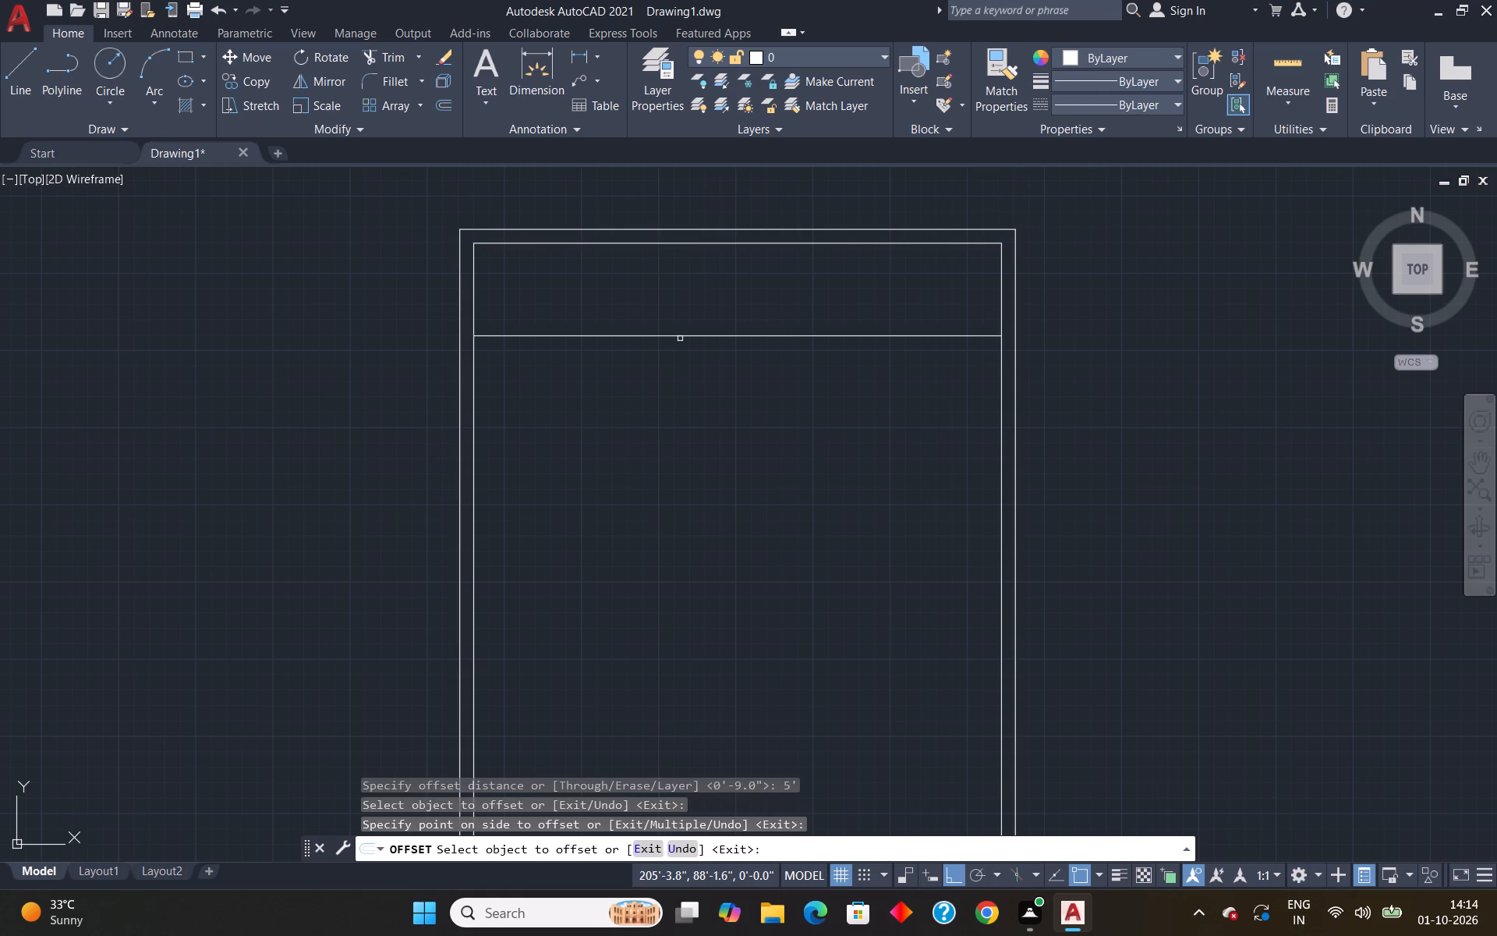
pyautogui.press('space')
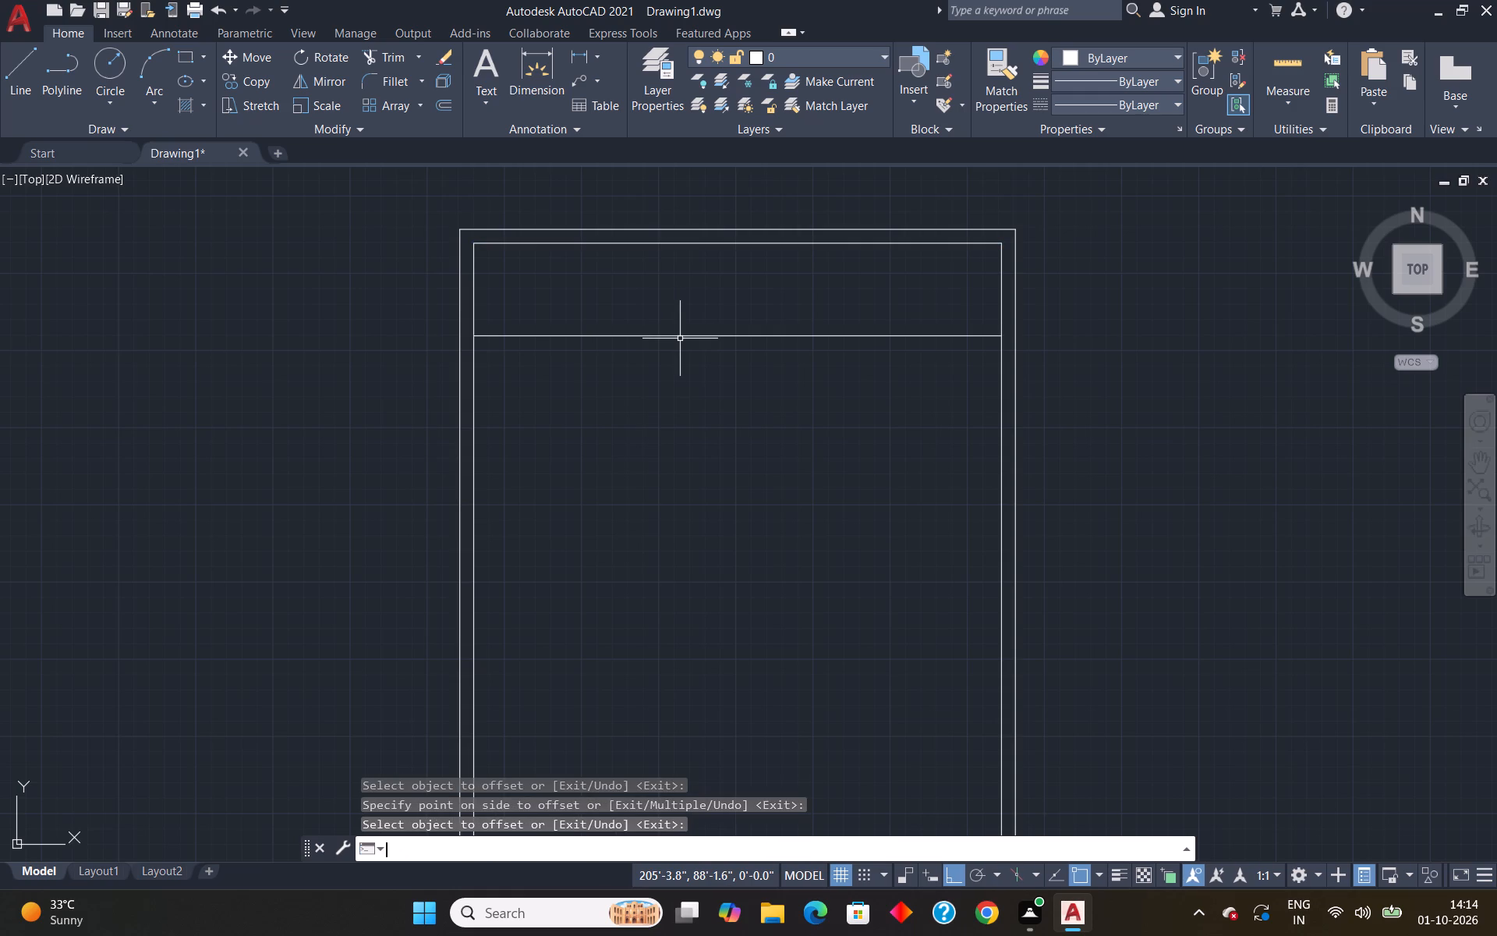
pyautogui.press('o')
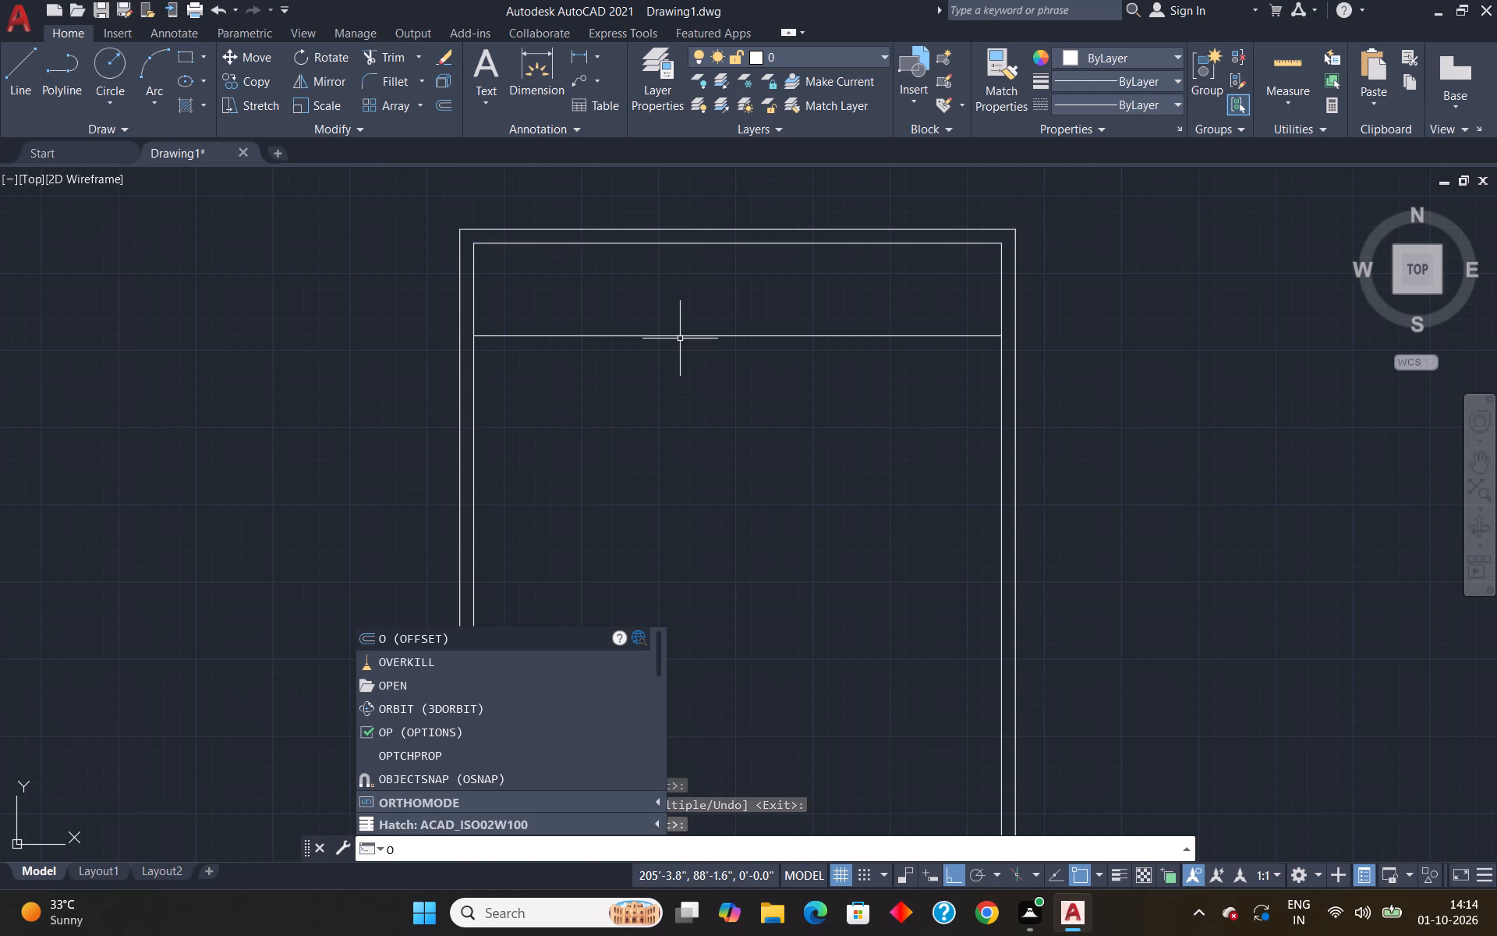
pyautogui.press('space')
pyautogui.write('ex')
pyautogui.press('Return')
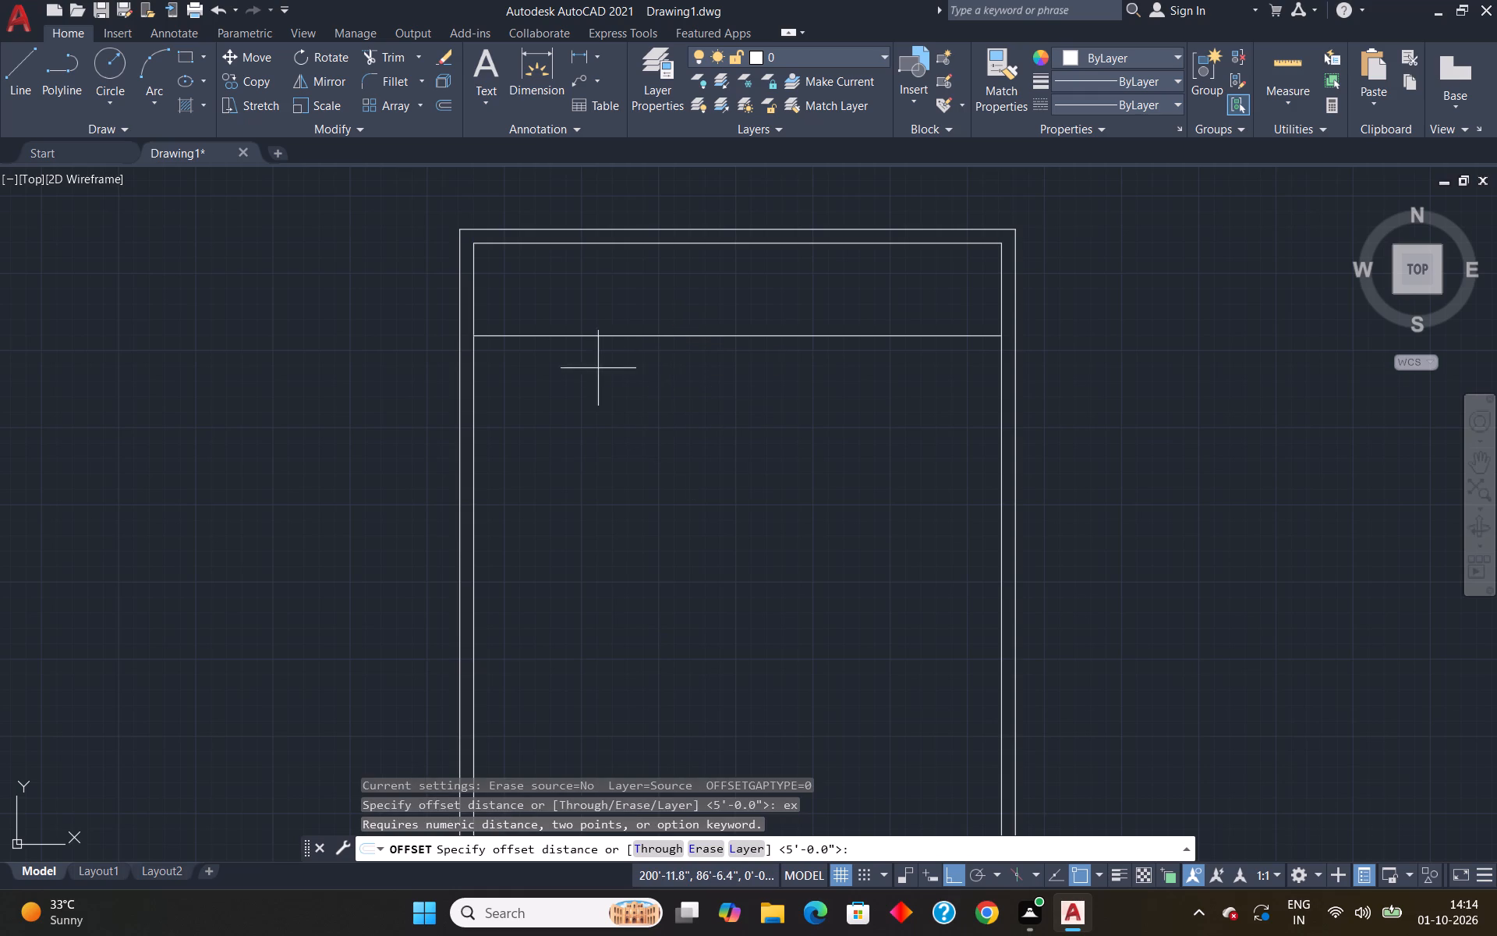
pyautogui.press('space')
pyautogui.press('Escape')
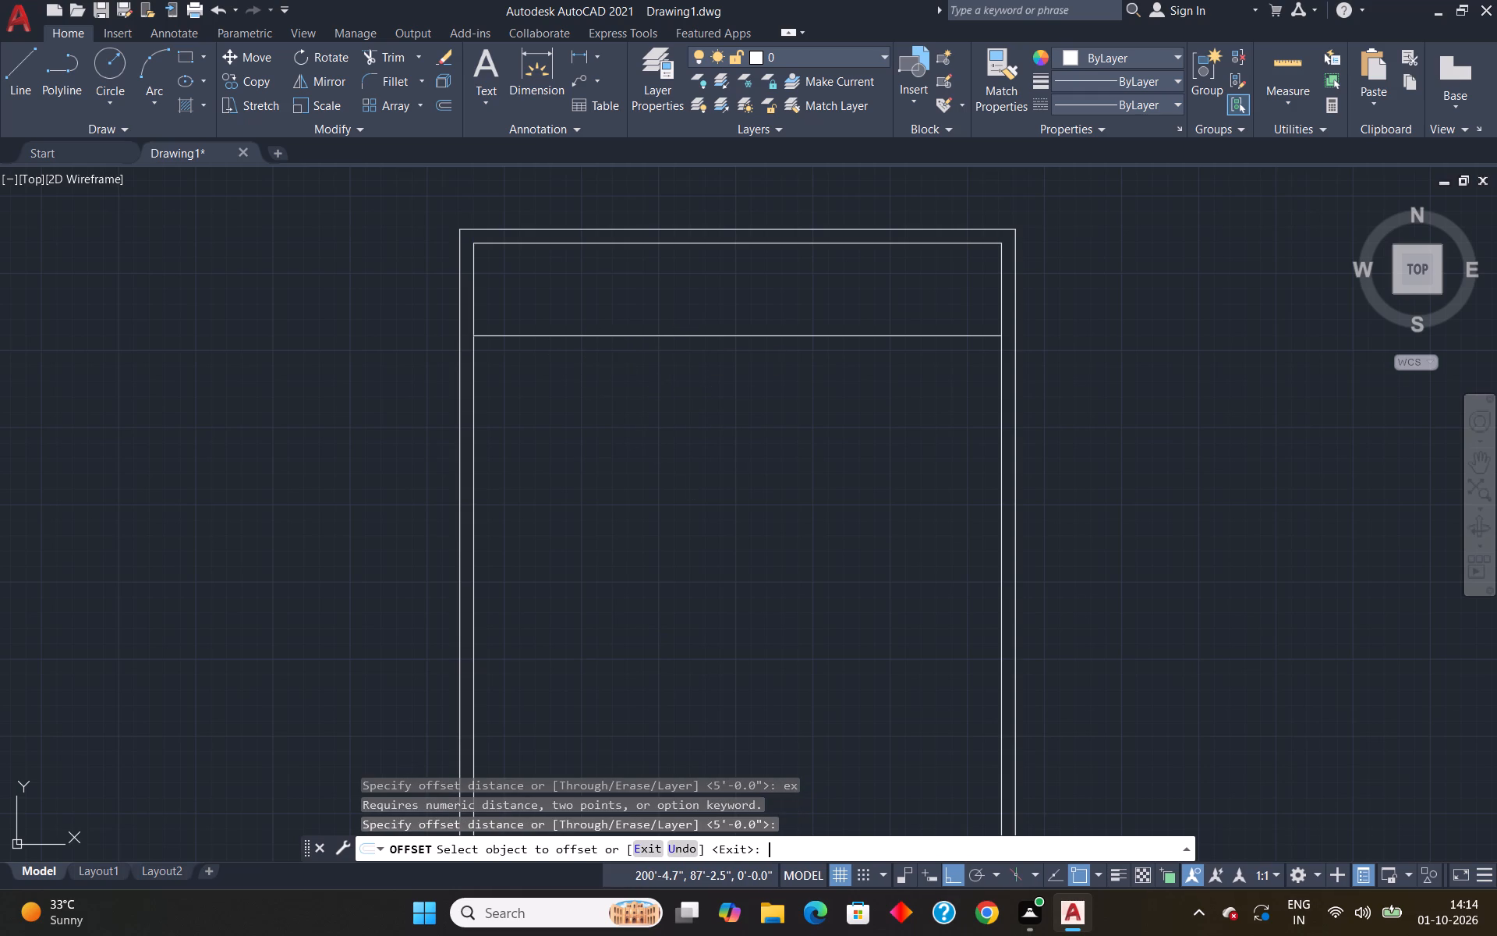
# Extend the left end of the horizontal line 5' below the top wall to the outer left wall line.
pyautogui.write('ex')
pyautogui.press('Return')
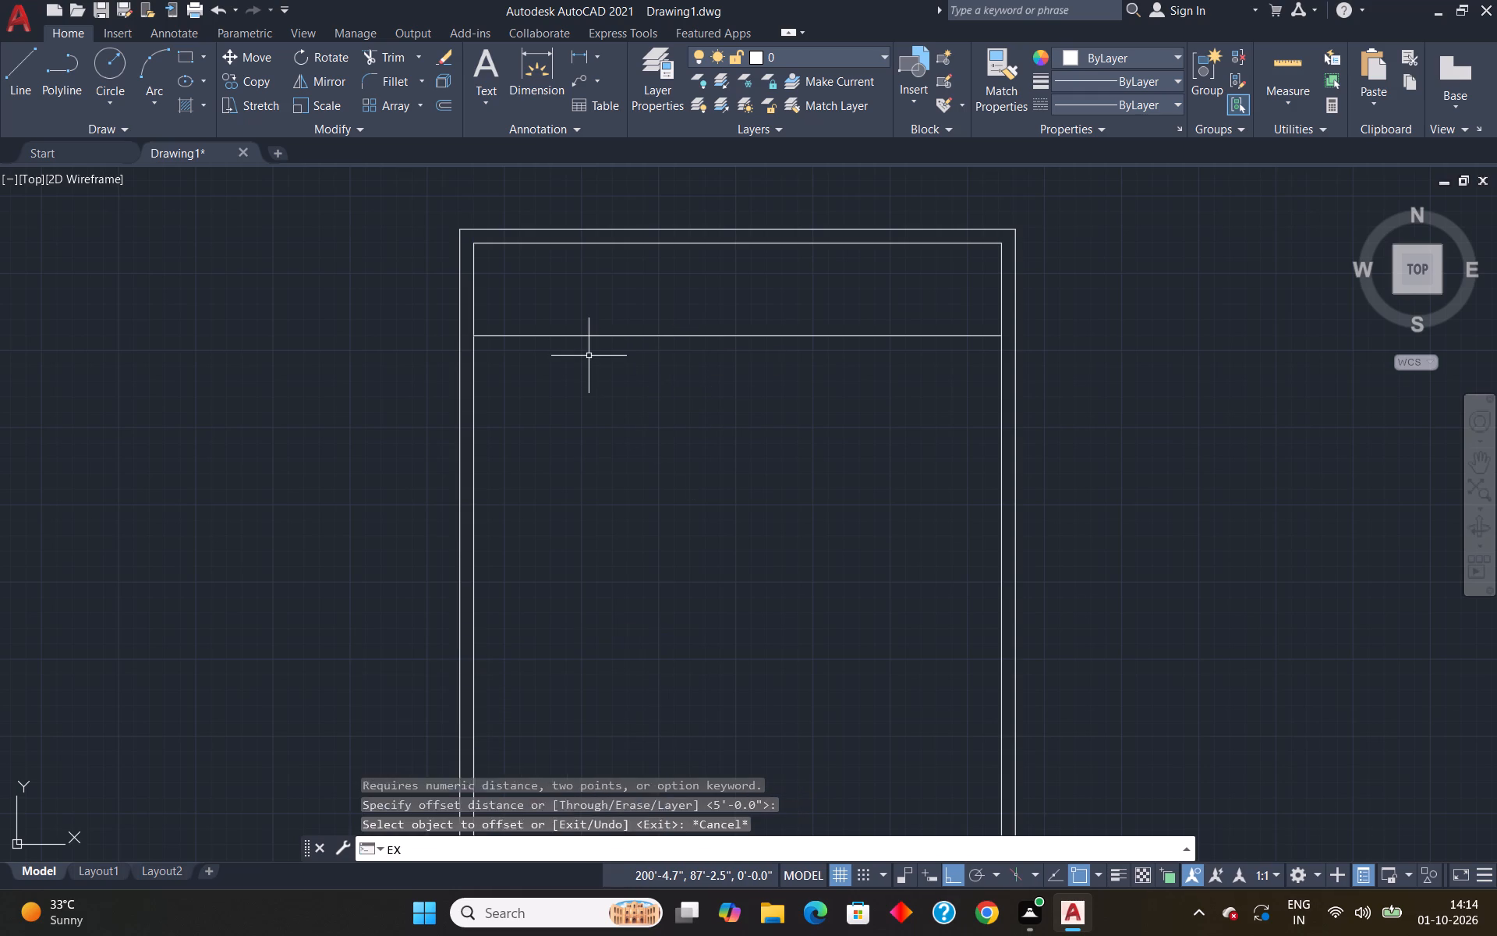
pyautogui.click(504, 333)
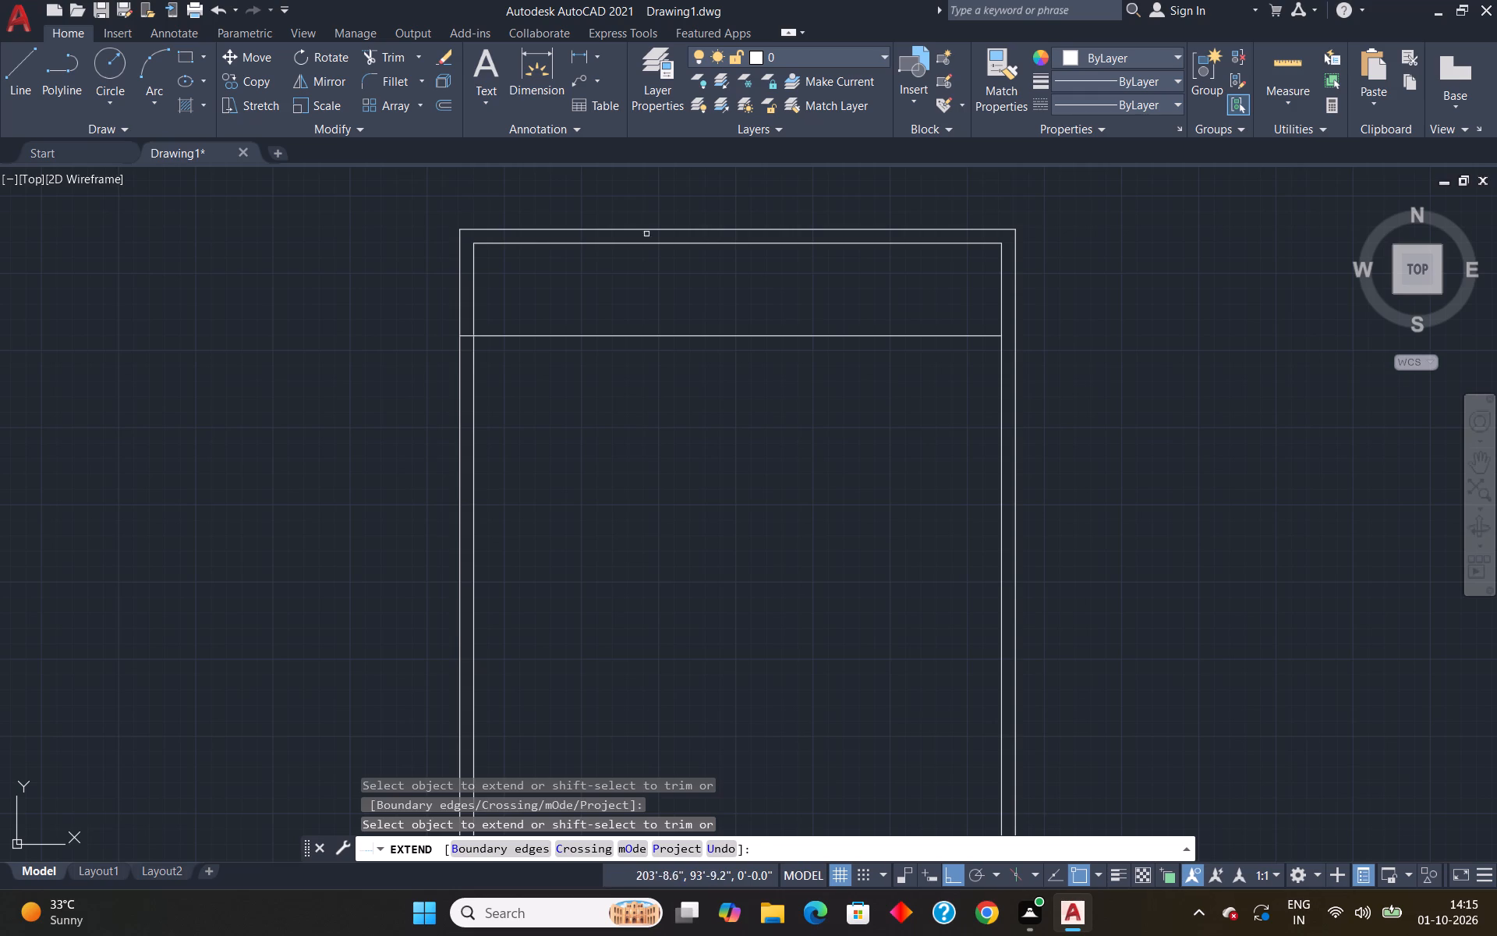
# Offset the left wall's inner line 7'9" to the right, into the plan.
pyautogui.press('space')
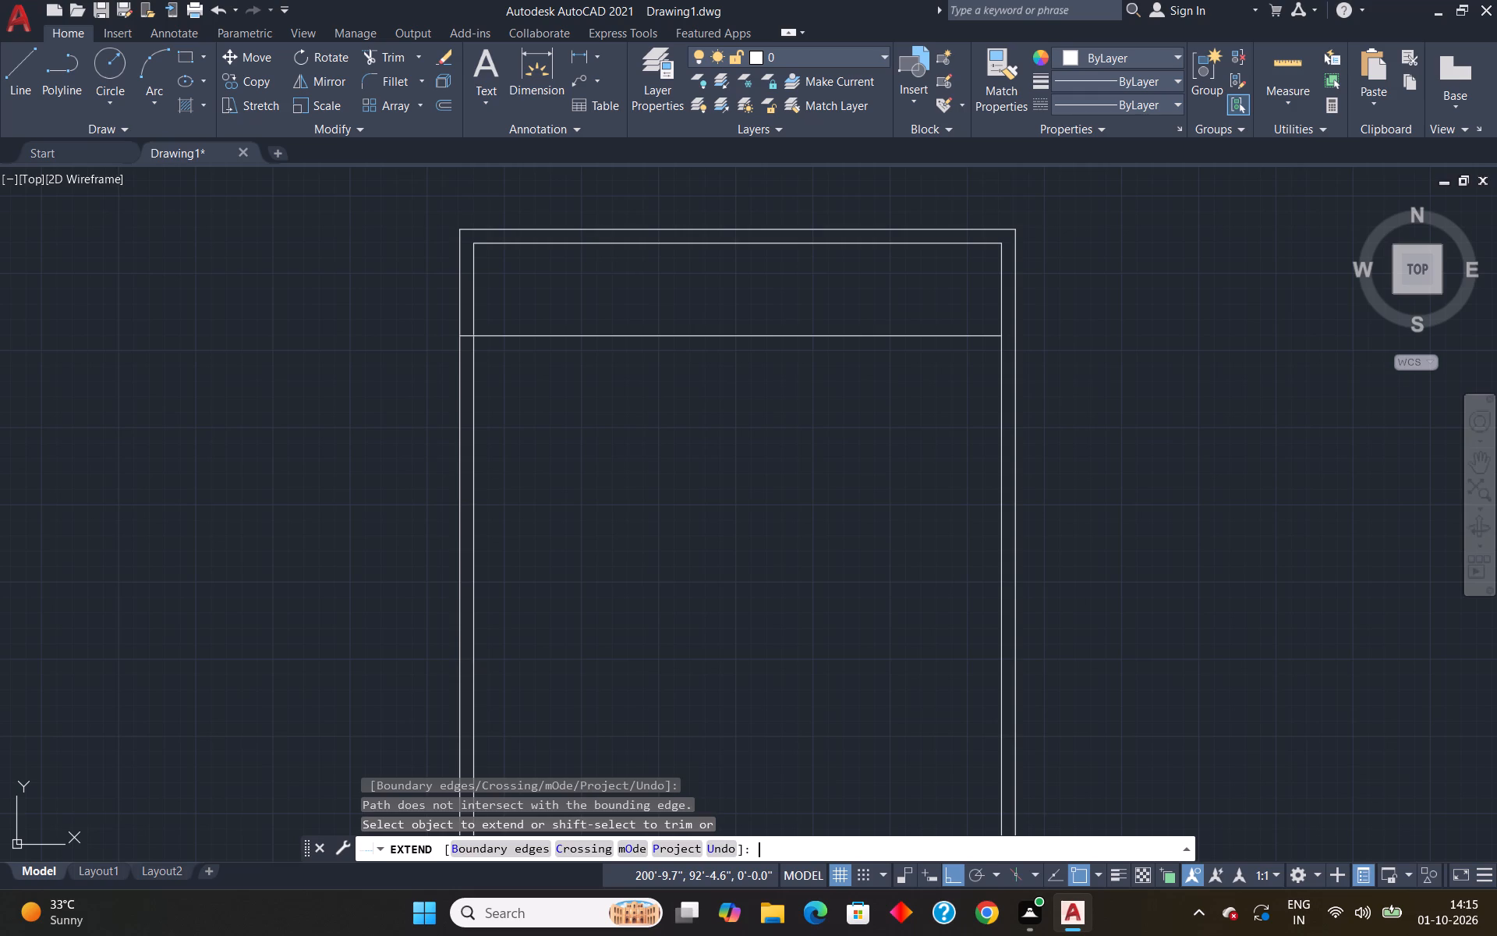
pyautogui.press('o')
pyautogui.press('Return')
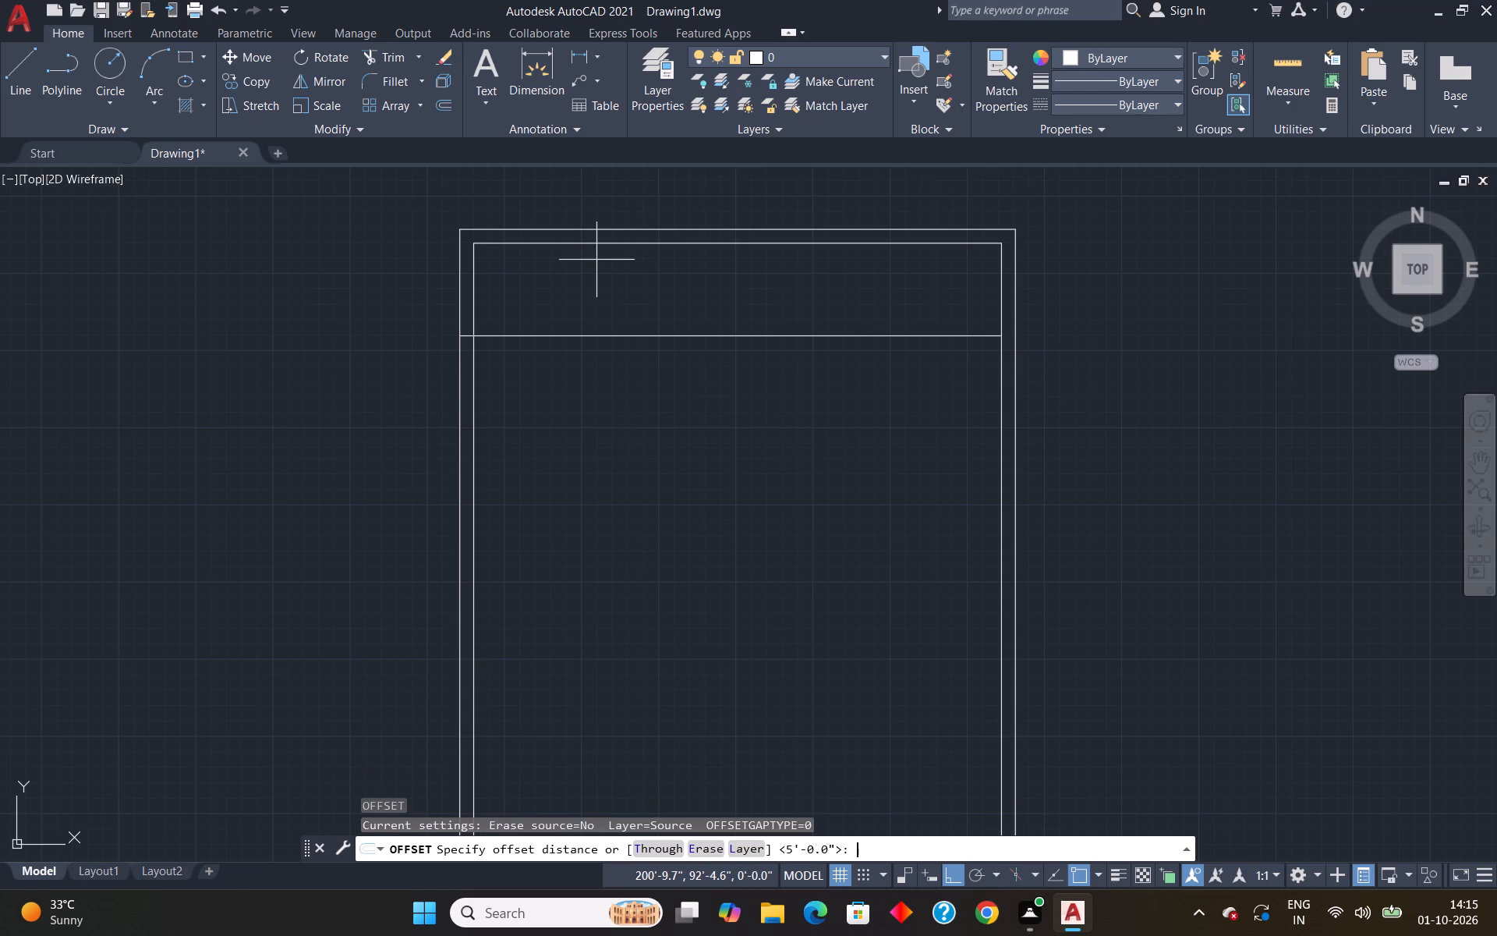
pyautogui.write("7'9")
pyautogui.hotkey('shift', '"')
pyautogui.press('Return')
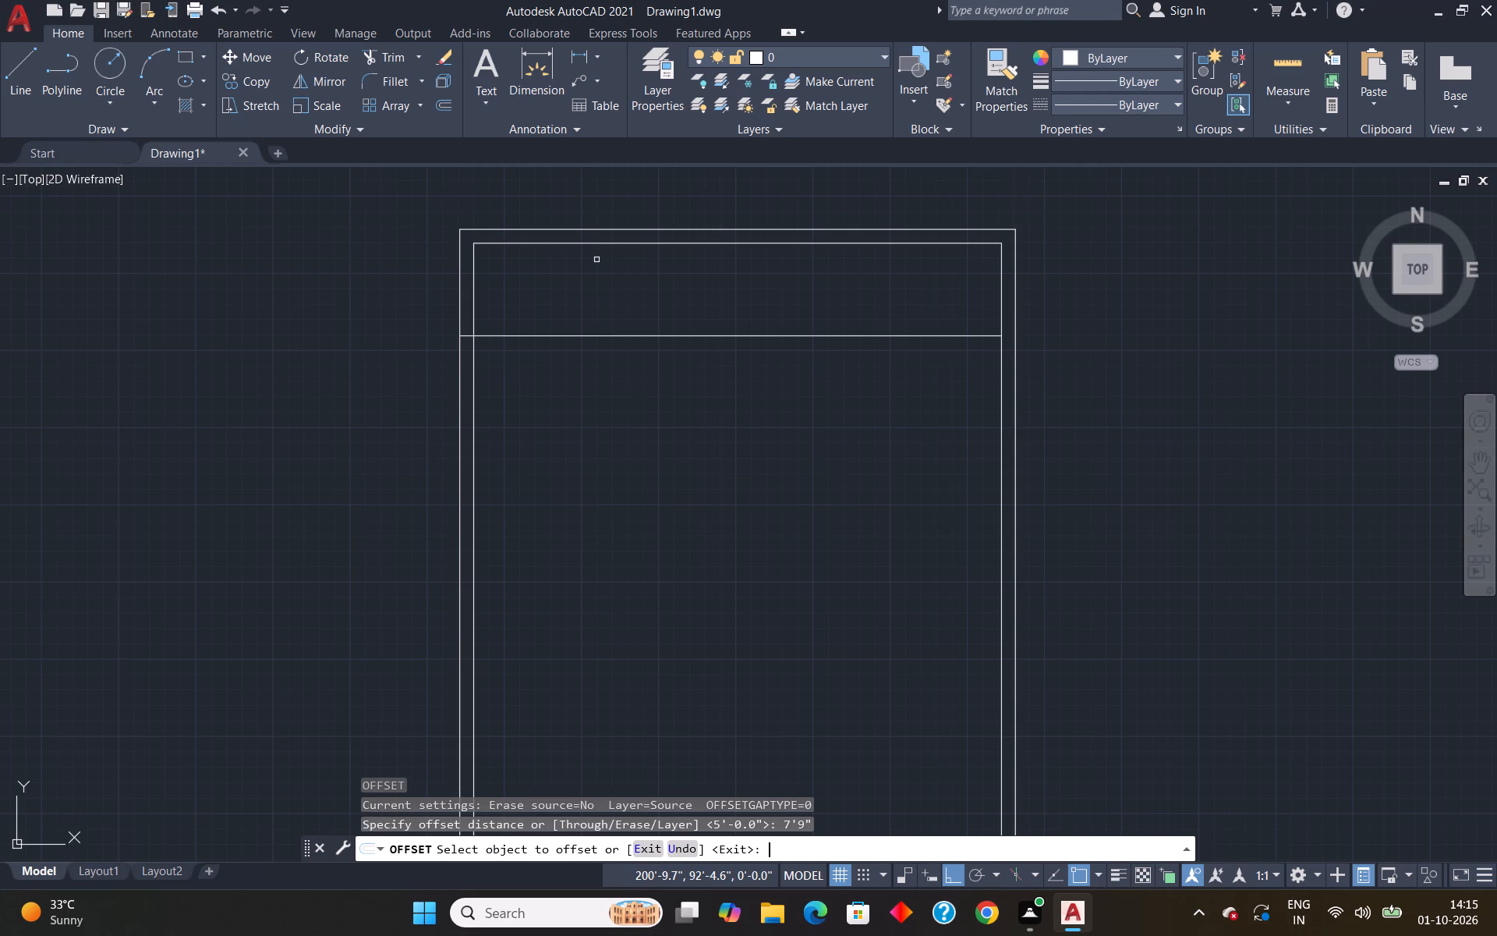
pyautogui.click(475, 309)
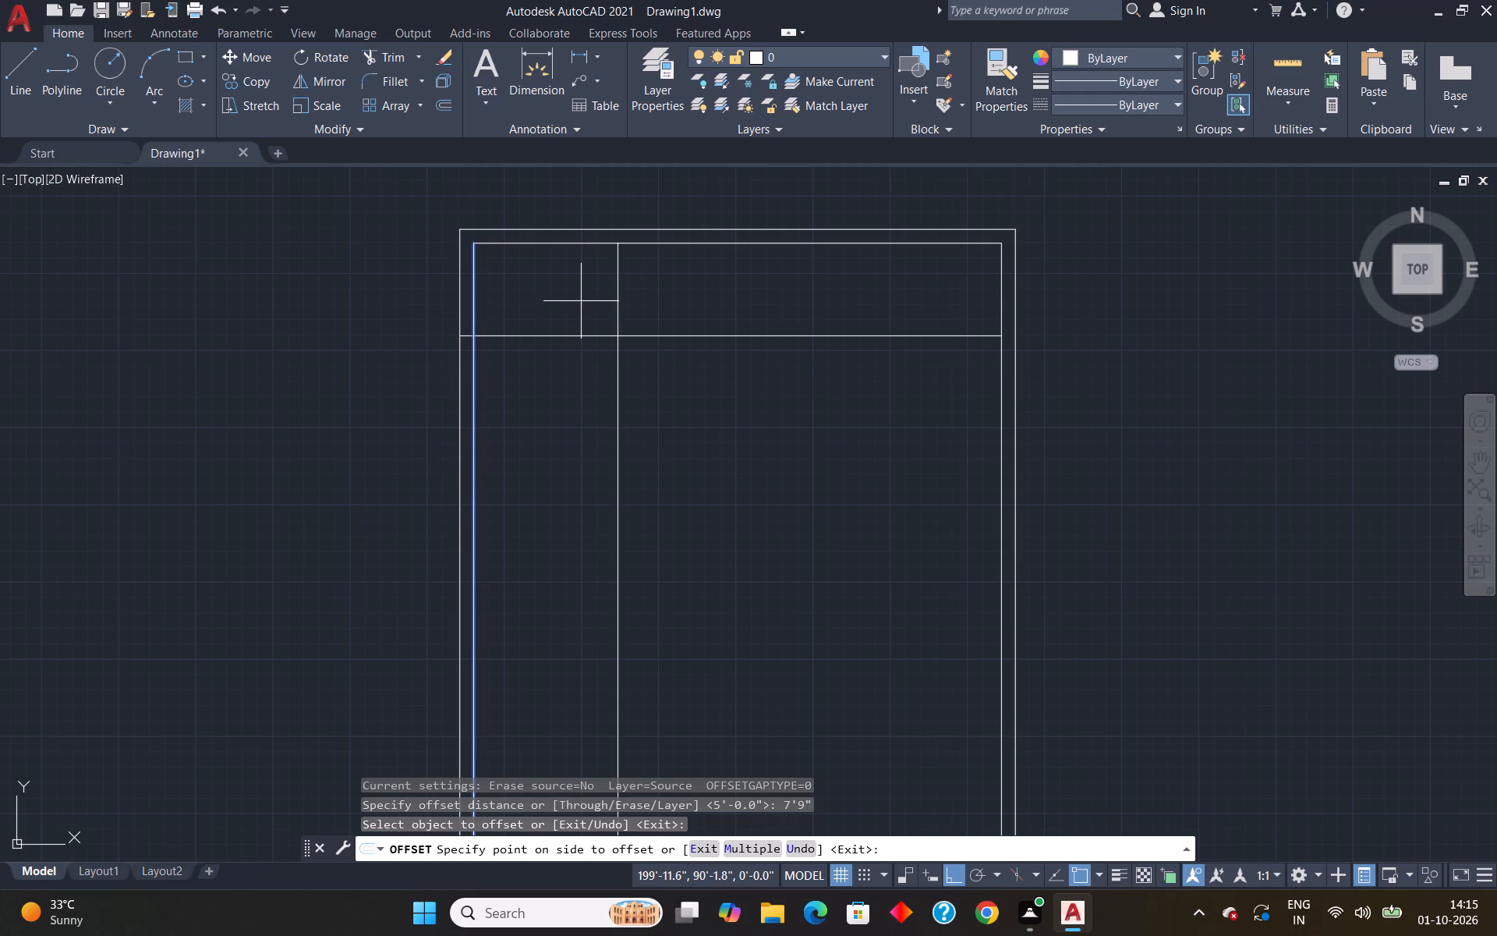
pyautogui.click(581, 301)
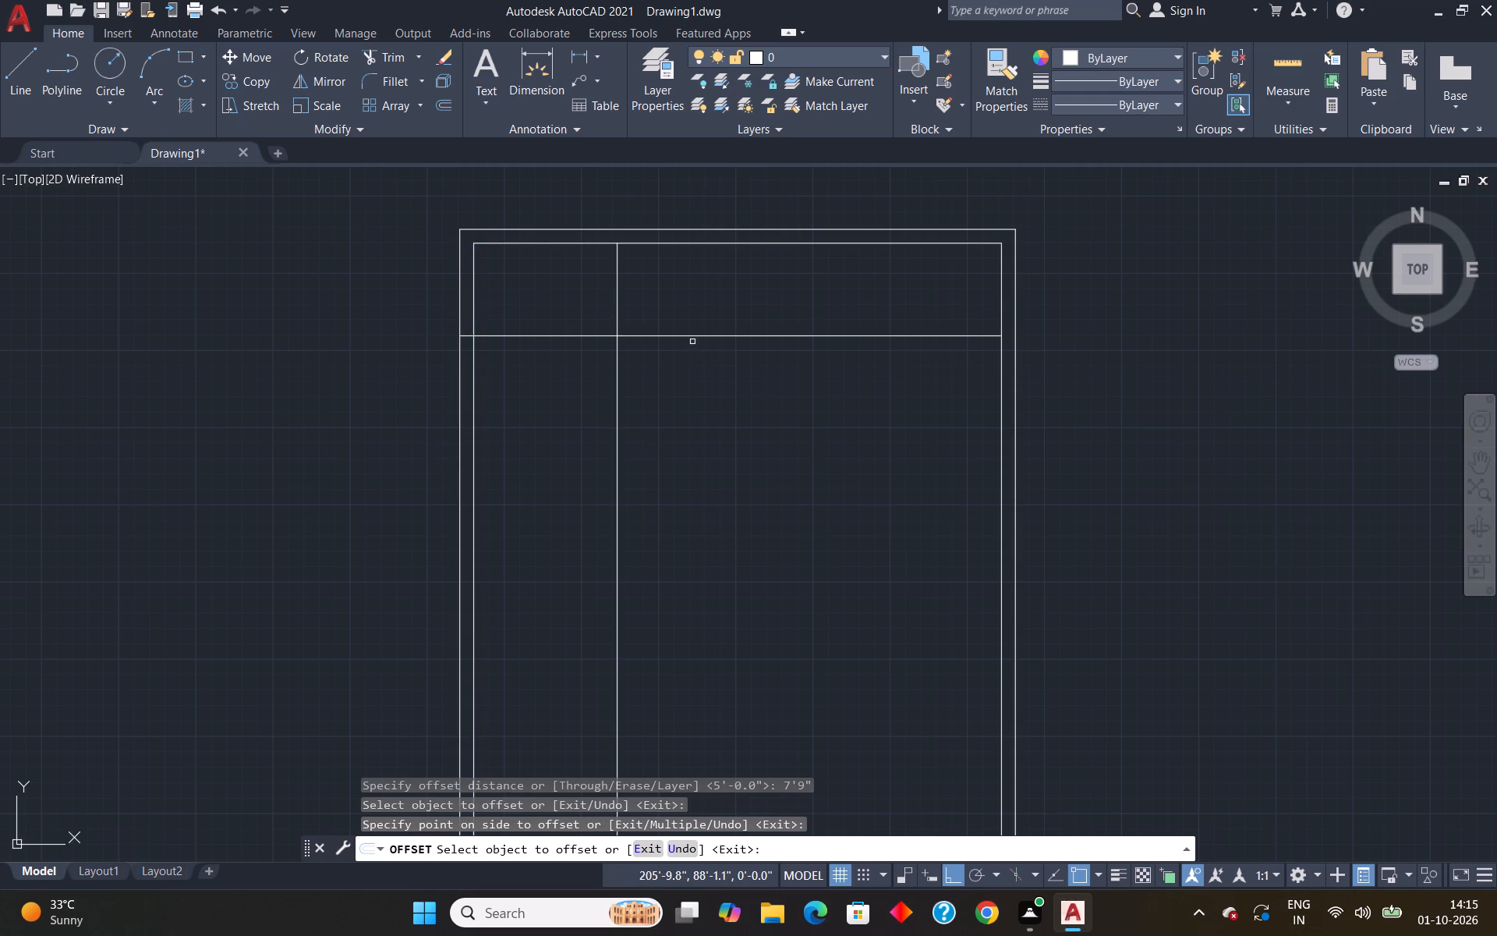
pyautogui.press('space')
# Trim the part of the new vertical line that runs below the horizontal line 5' under the top wall.
pyautogui.write('tr')
pyautogui.press('Return')
pyautogui.moveTo(550, 459); pyautogui.dragTo(915, 476)
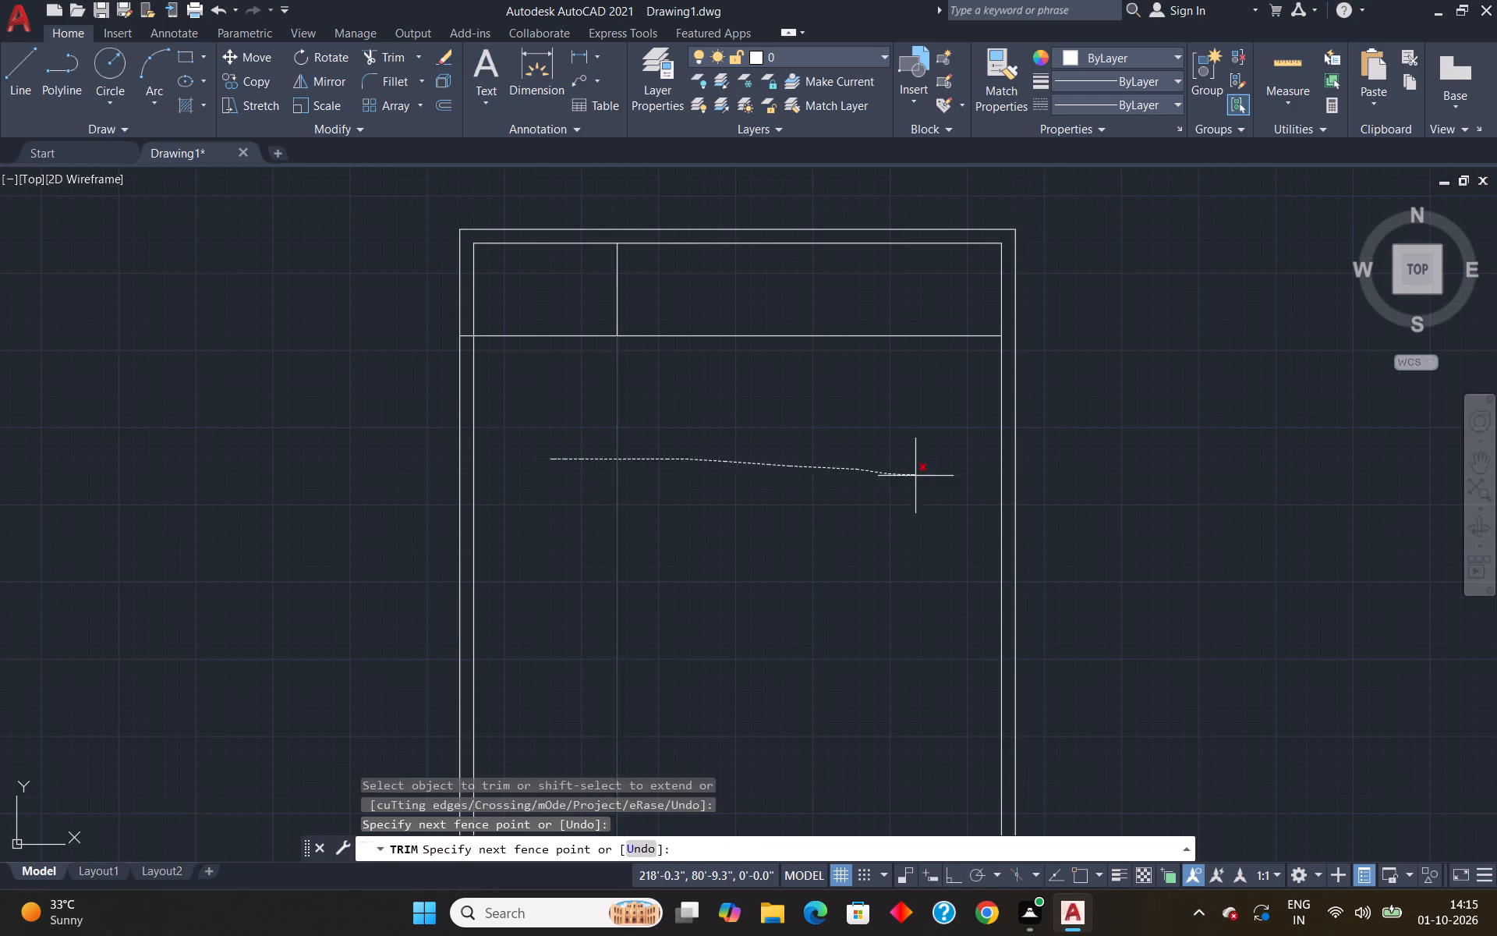
pyautogui.moveTo(915, 476); pyautogui.dragTo(915, 476)
pyautogui.press('space')
# Start another Offset for the next interior wall line.
pyautogui.press('o')
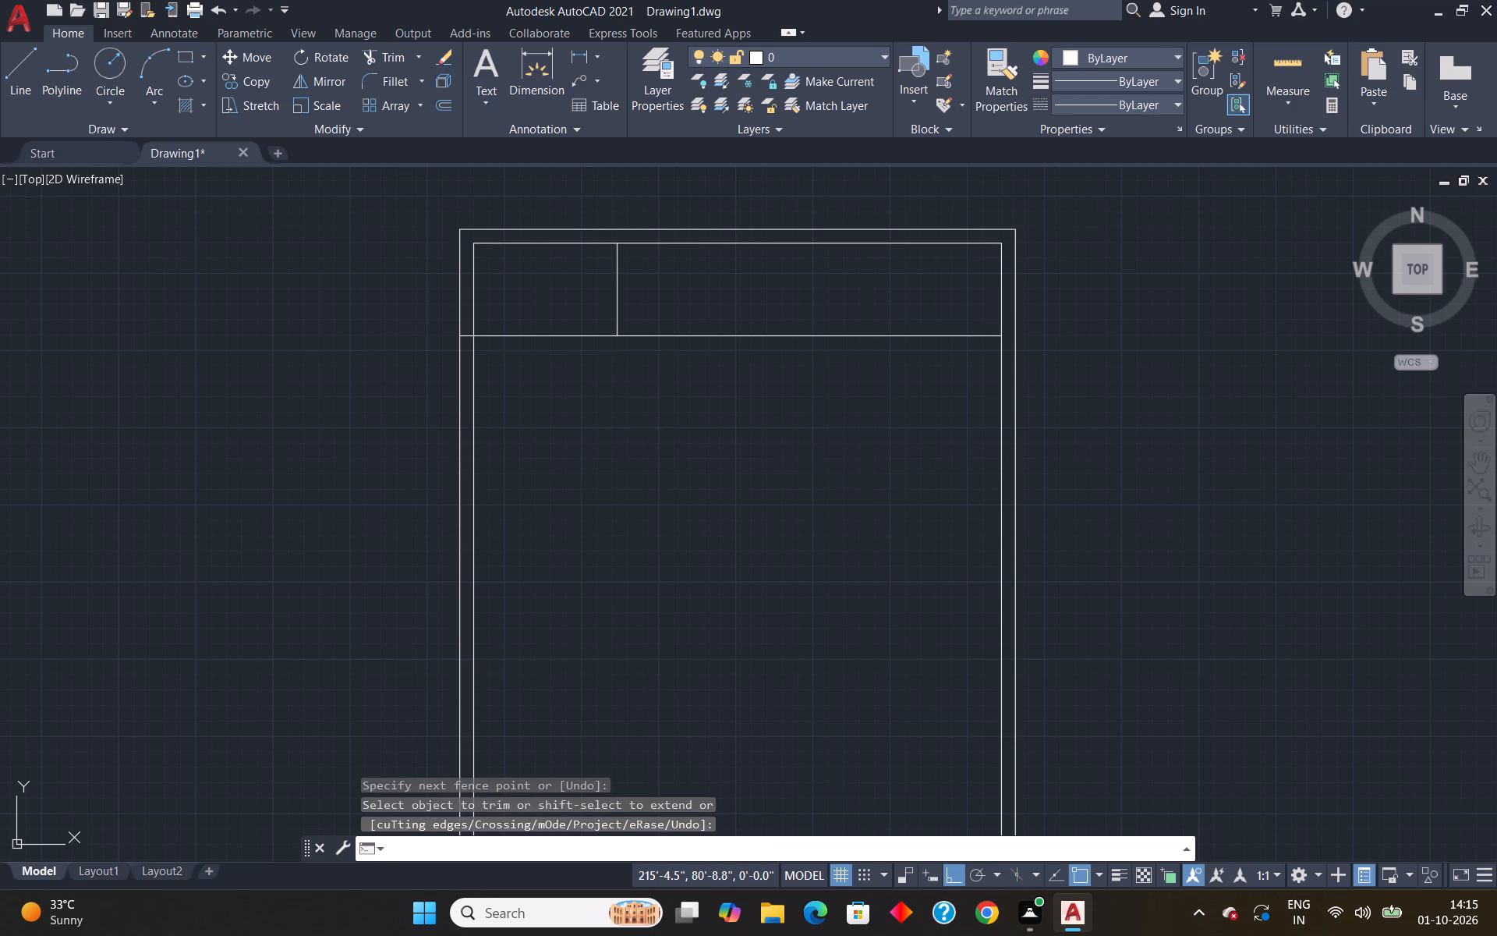
pyautogui.press('Return')
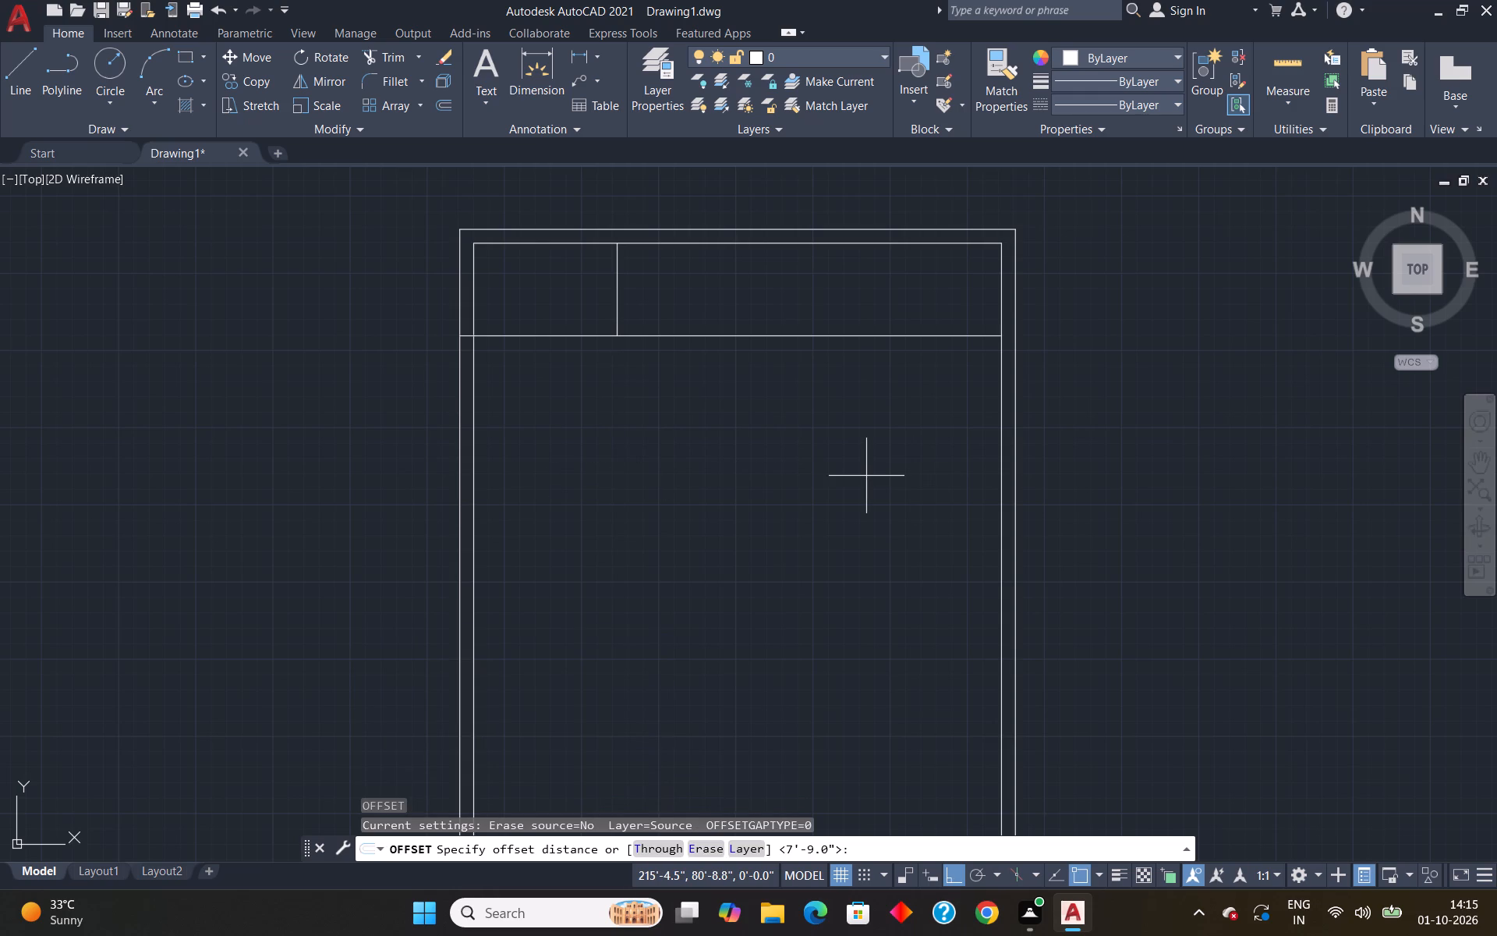
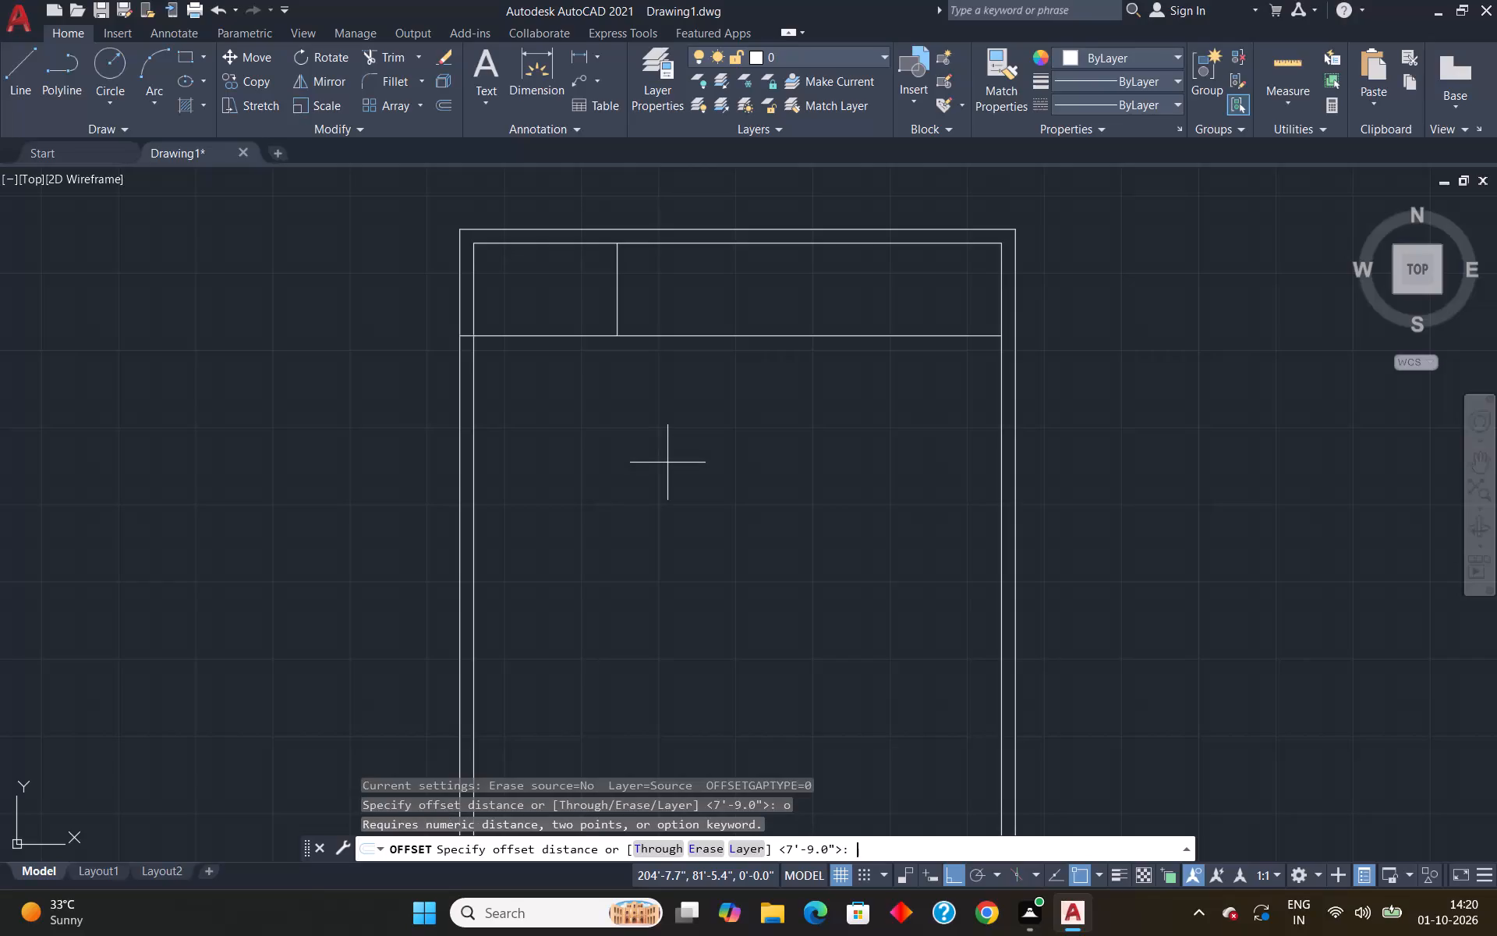
# Offset the short vertical line below the top wall 4.5" to the right to give the partition its thickness.
pyautogui.write('4.5')
pyautogui.press('Return')
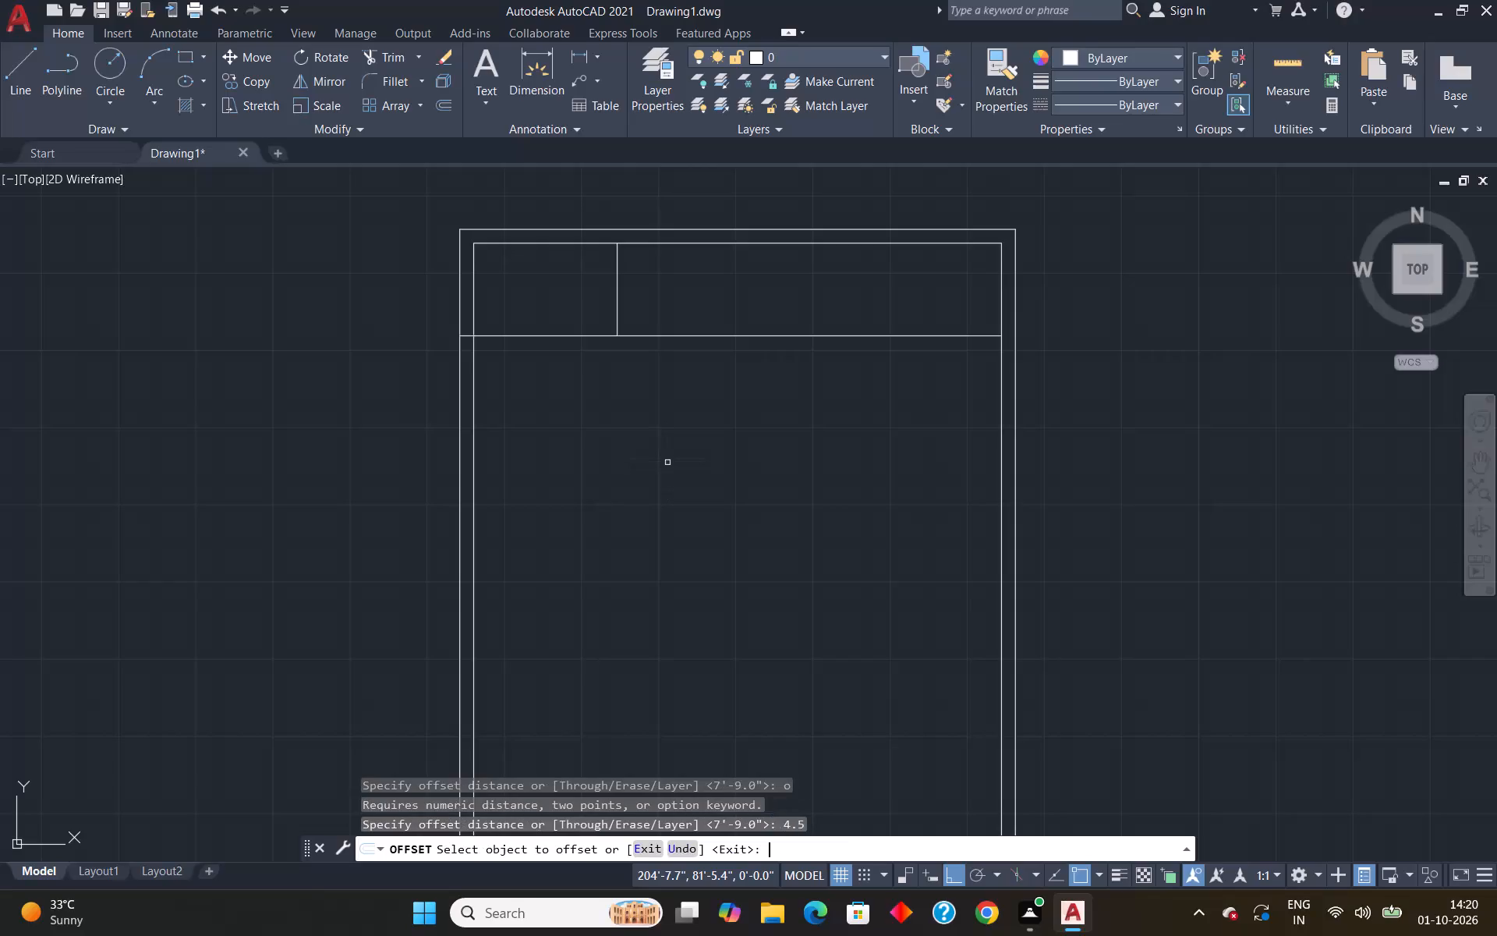
pyautogui.click(617, 306)
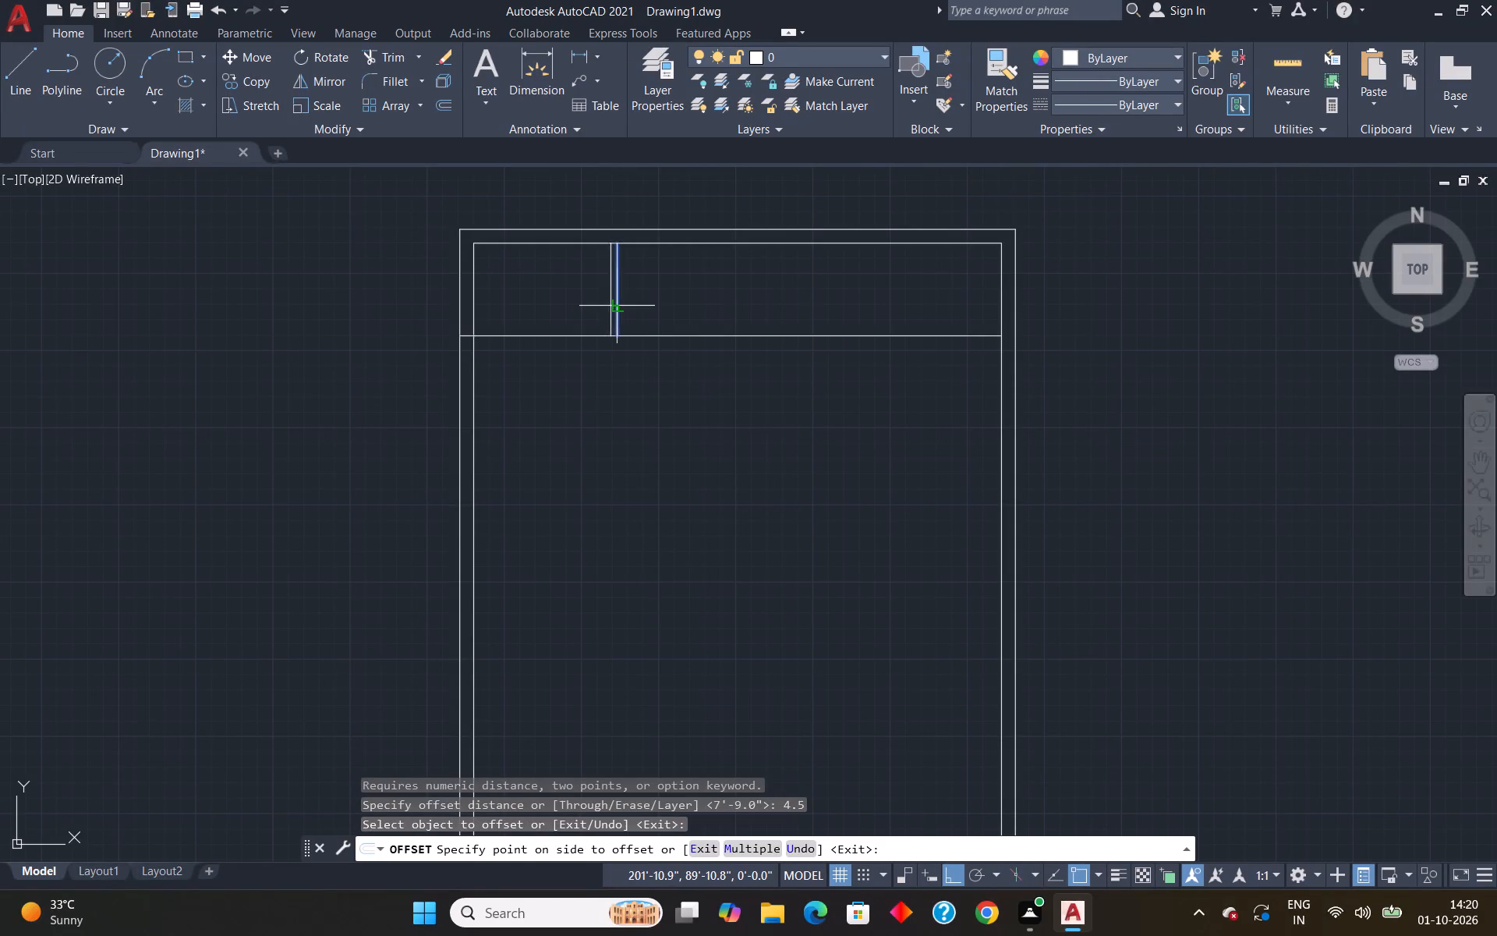
pyautogui.click(648, 310)
pyautogui.press('space')
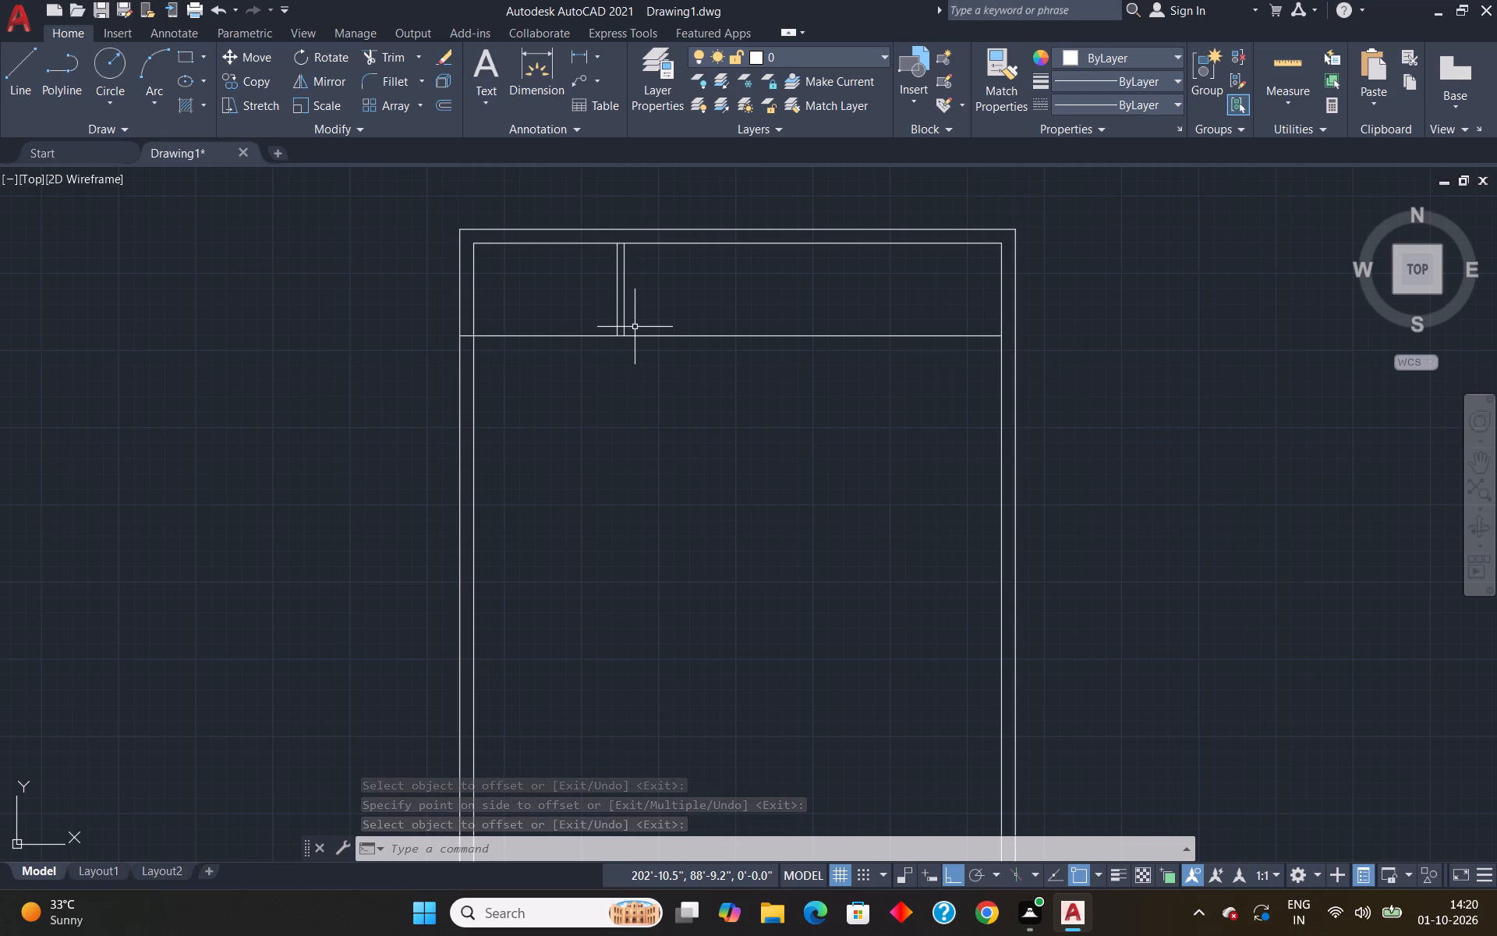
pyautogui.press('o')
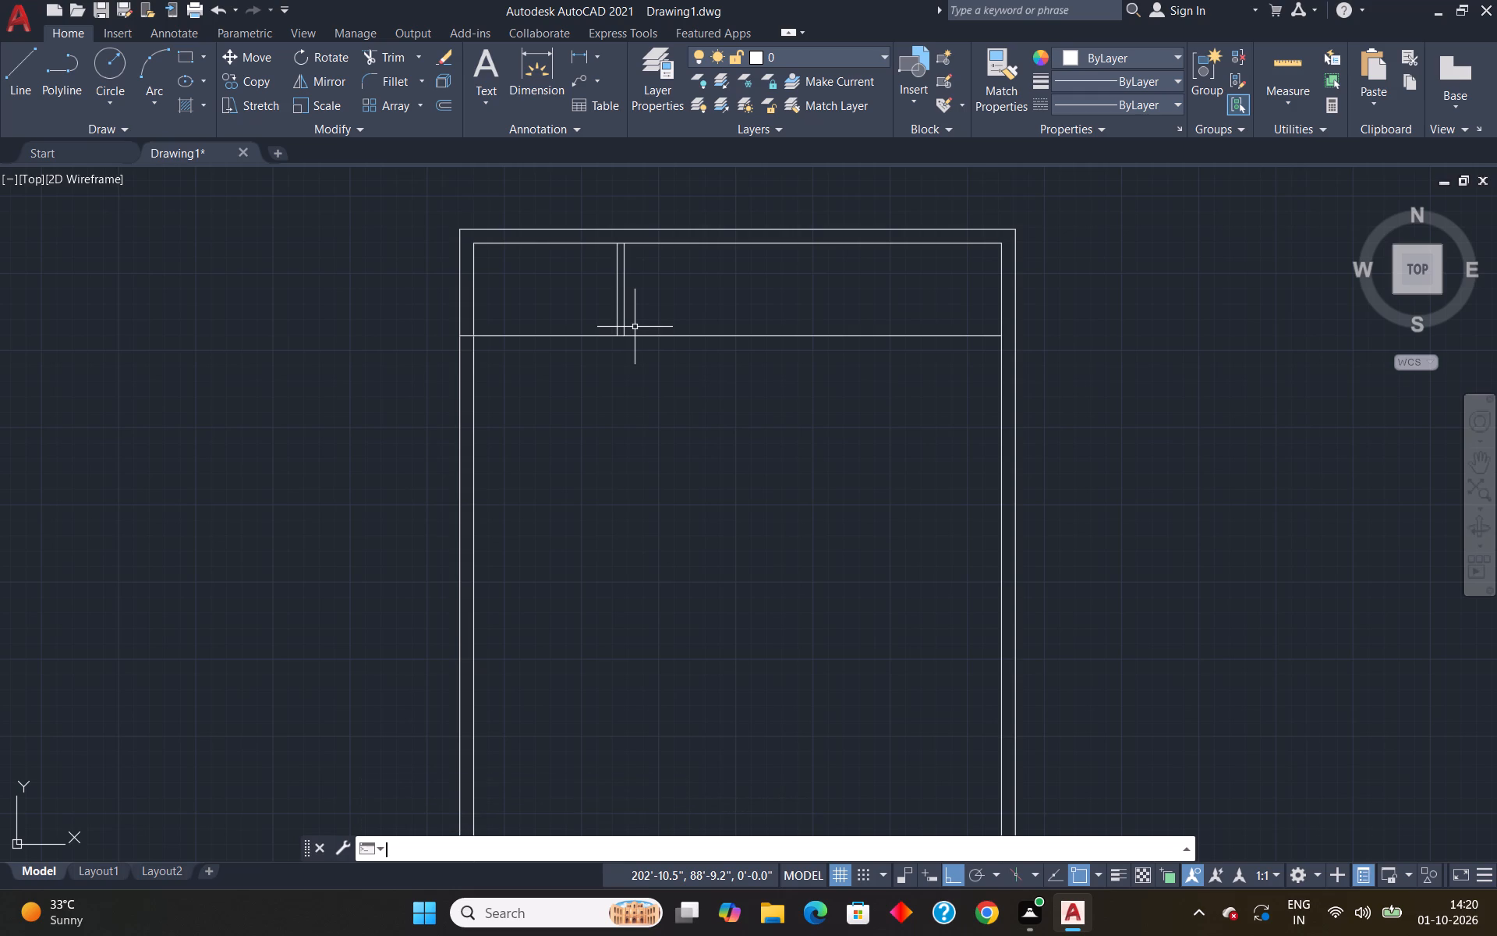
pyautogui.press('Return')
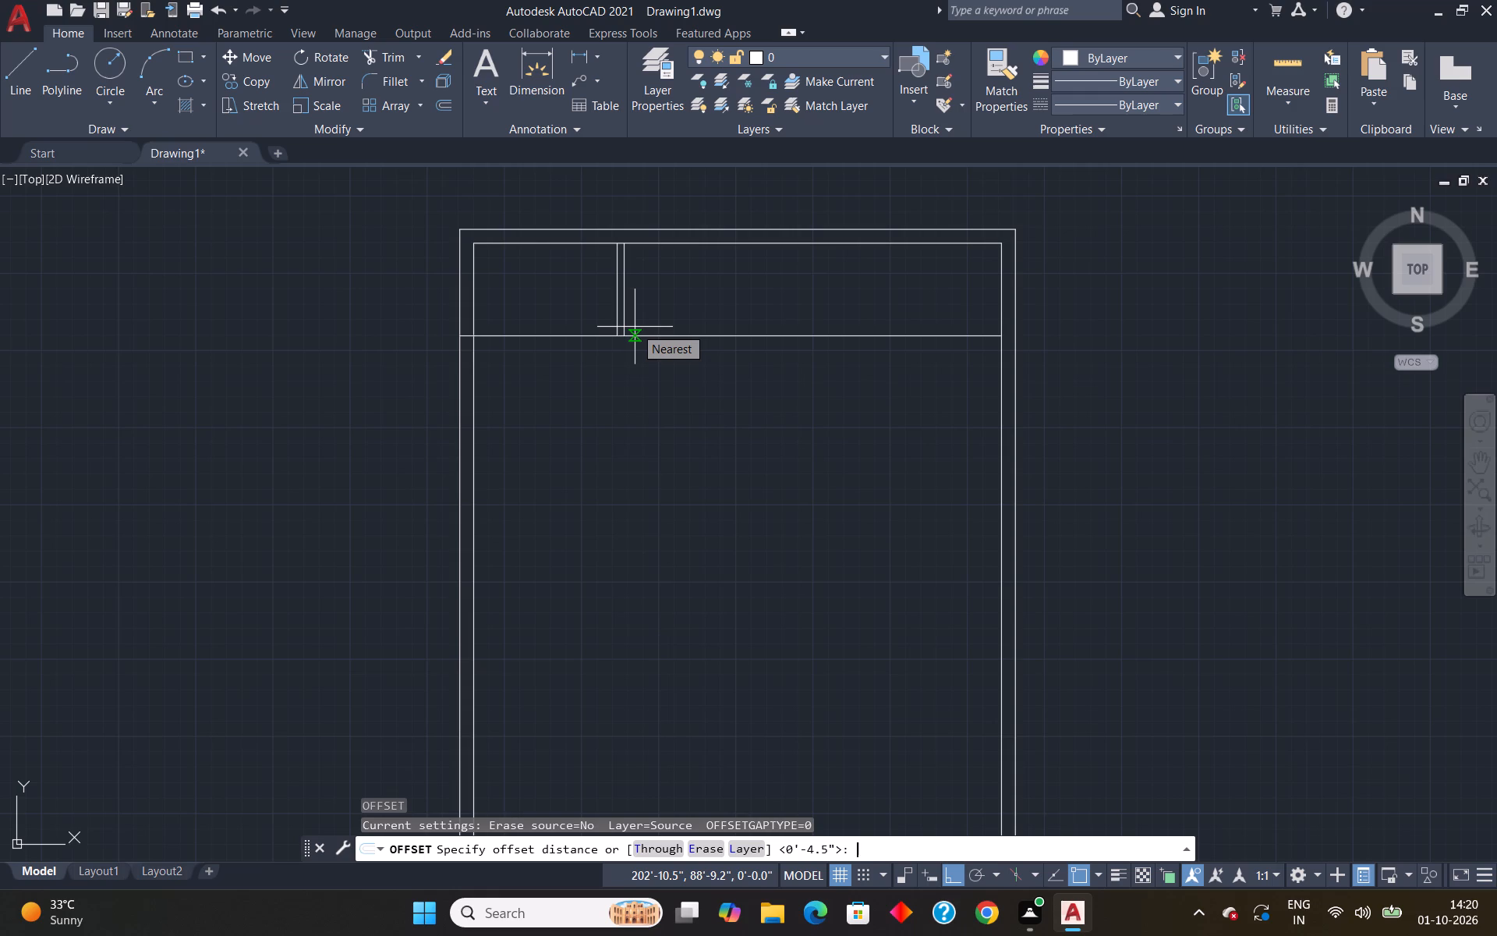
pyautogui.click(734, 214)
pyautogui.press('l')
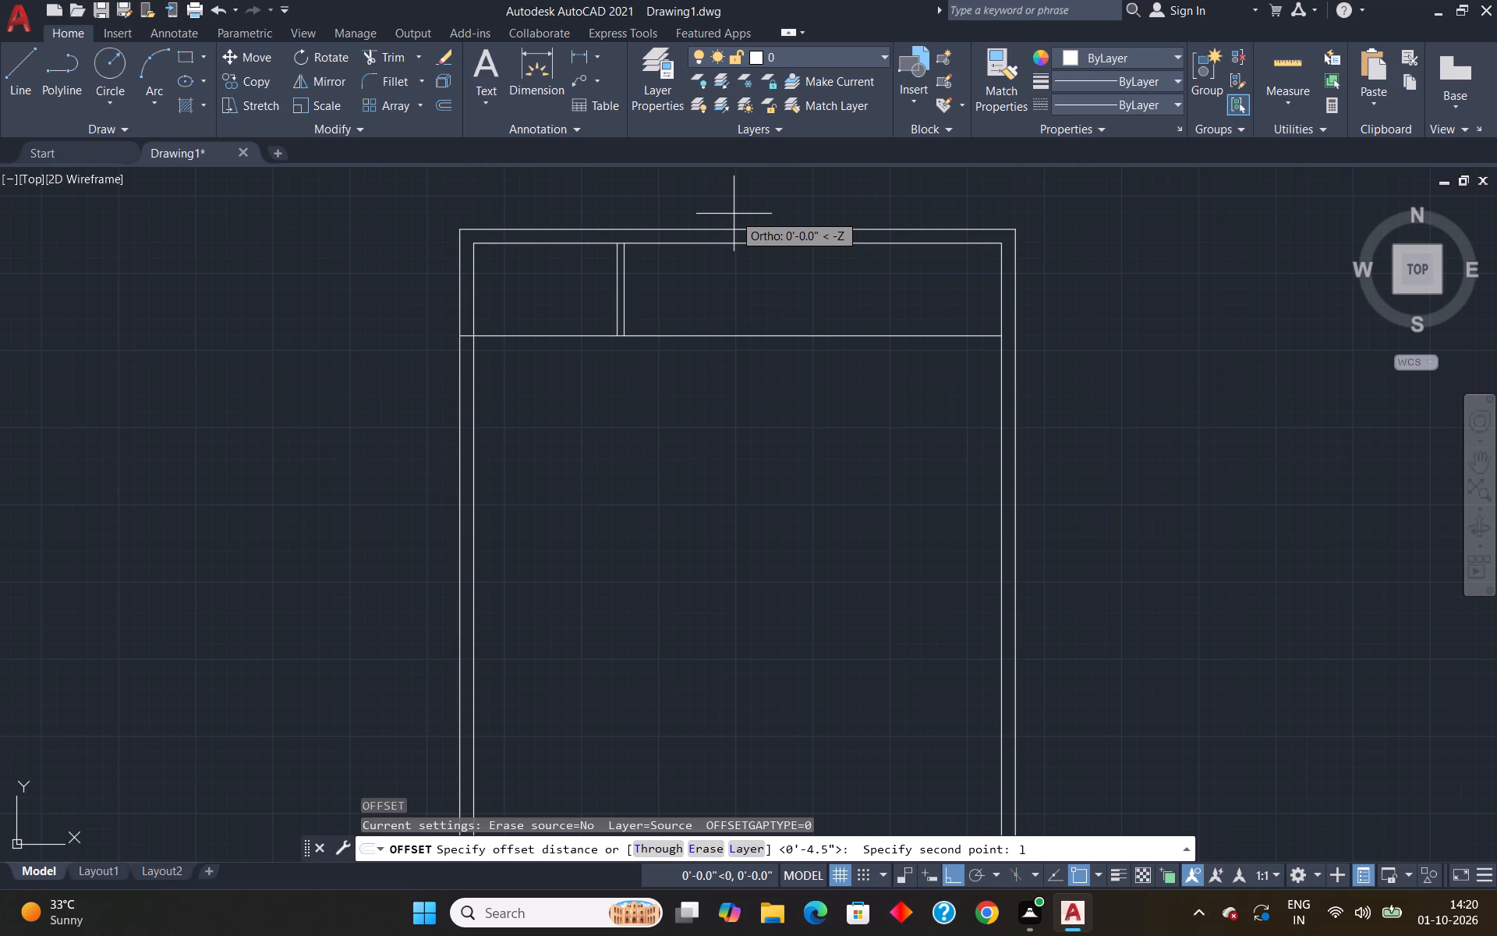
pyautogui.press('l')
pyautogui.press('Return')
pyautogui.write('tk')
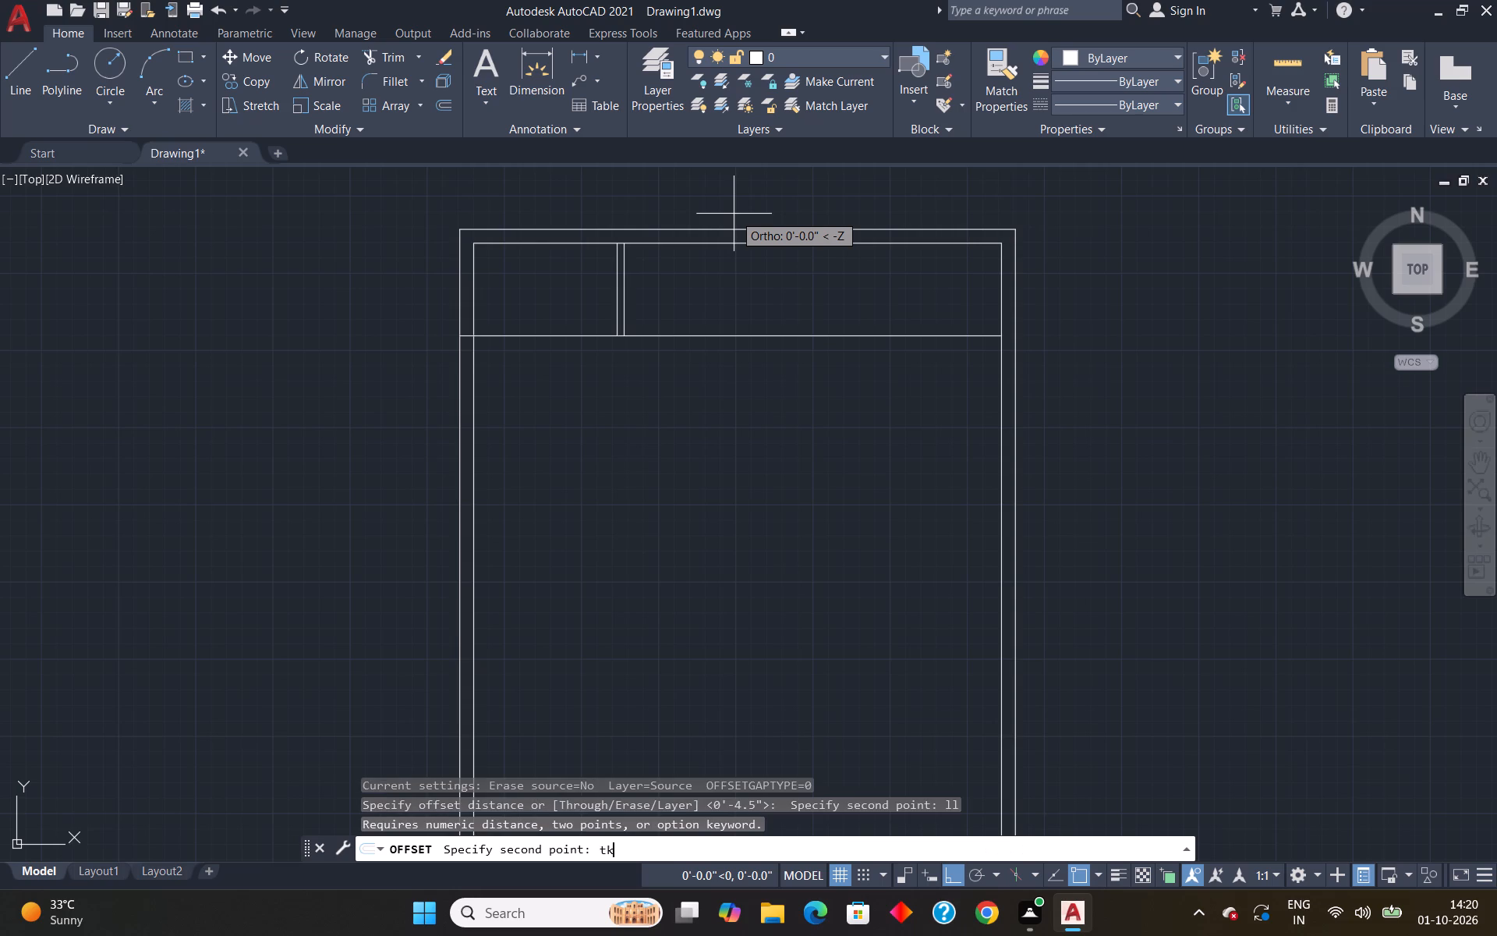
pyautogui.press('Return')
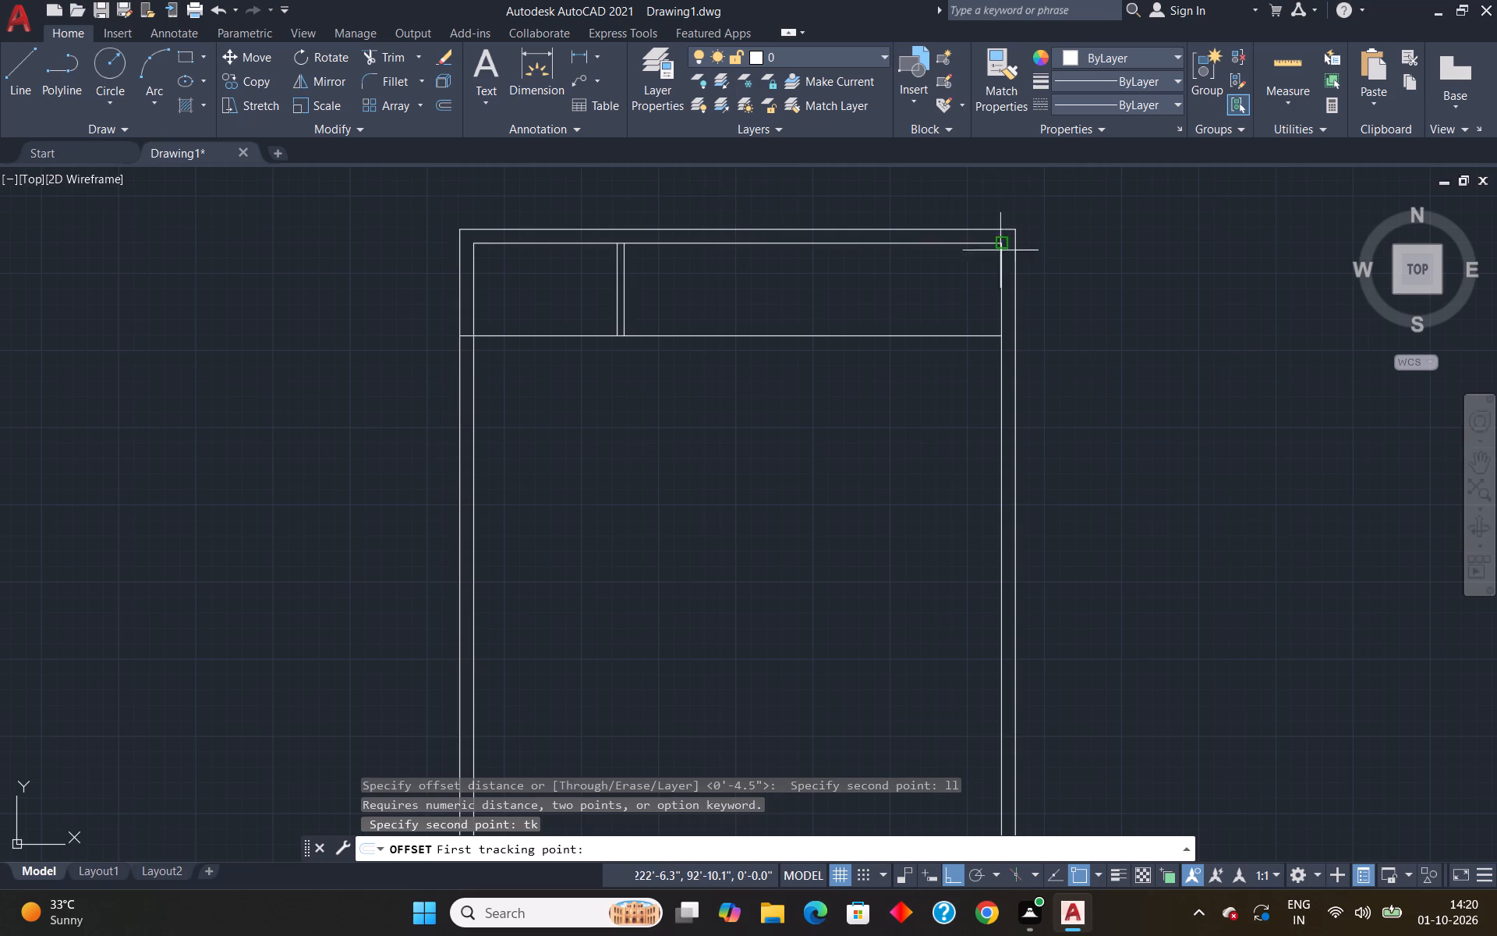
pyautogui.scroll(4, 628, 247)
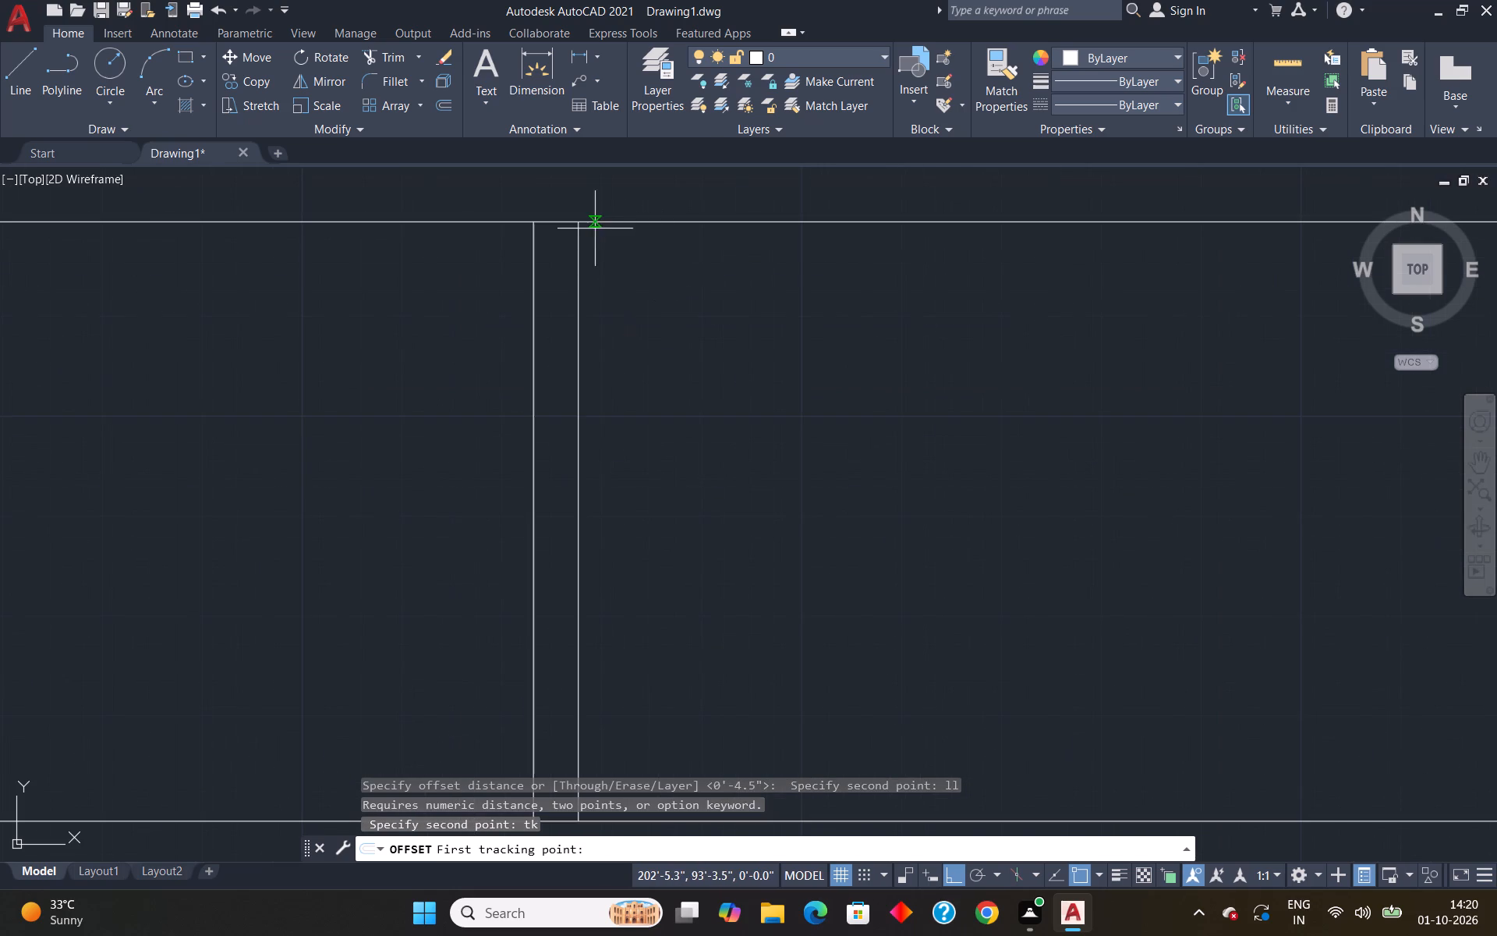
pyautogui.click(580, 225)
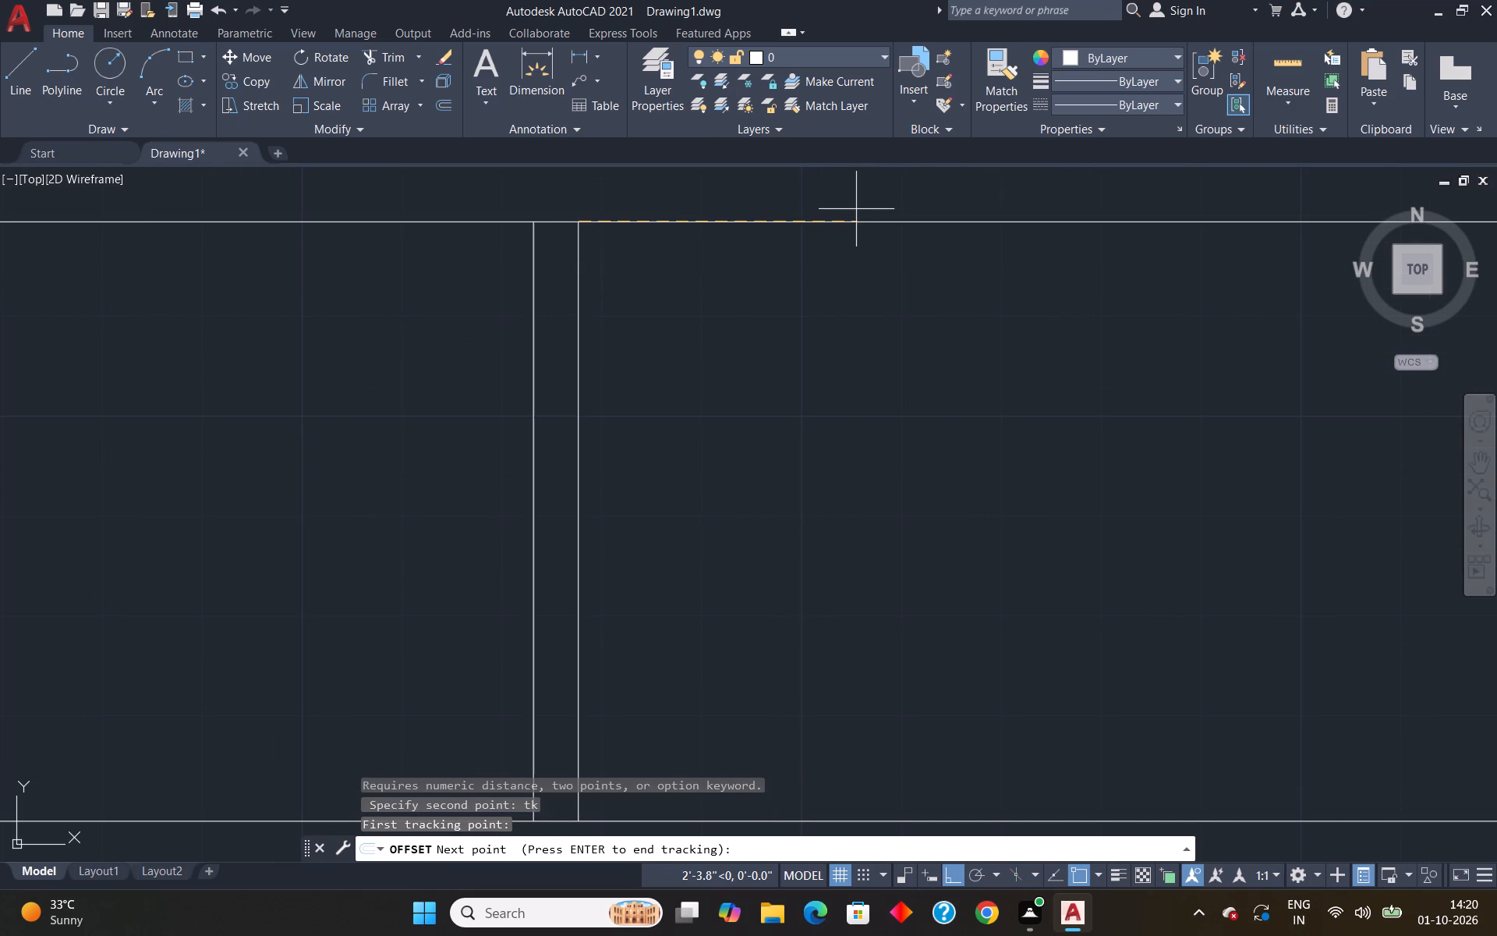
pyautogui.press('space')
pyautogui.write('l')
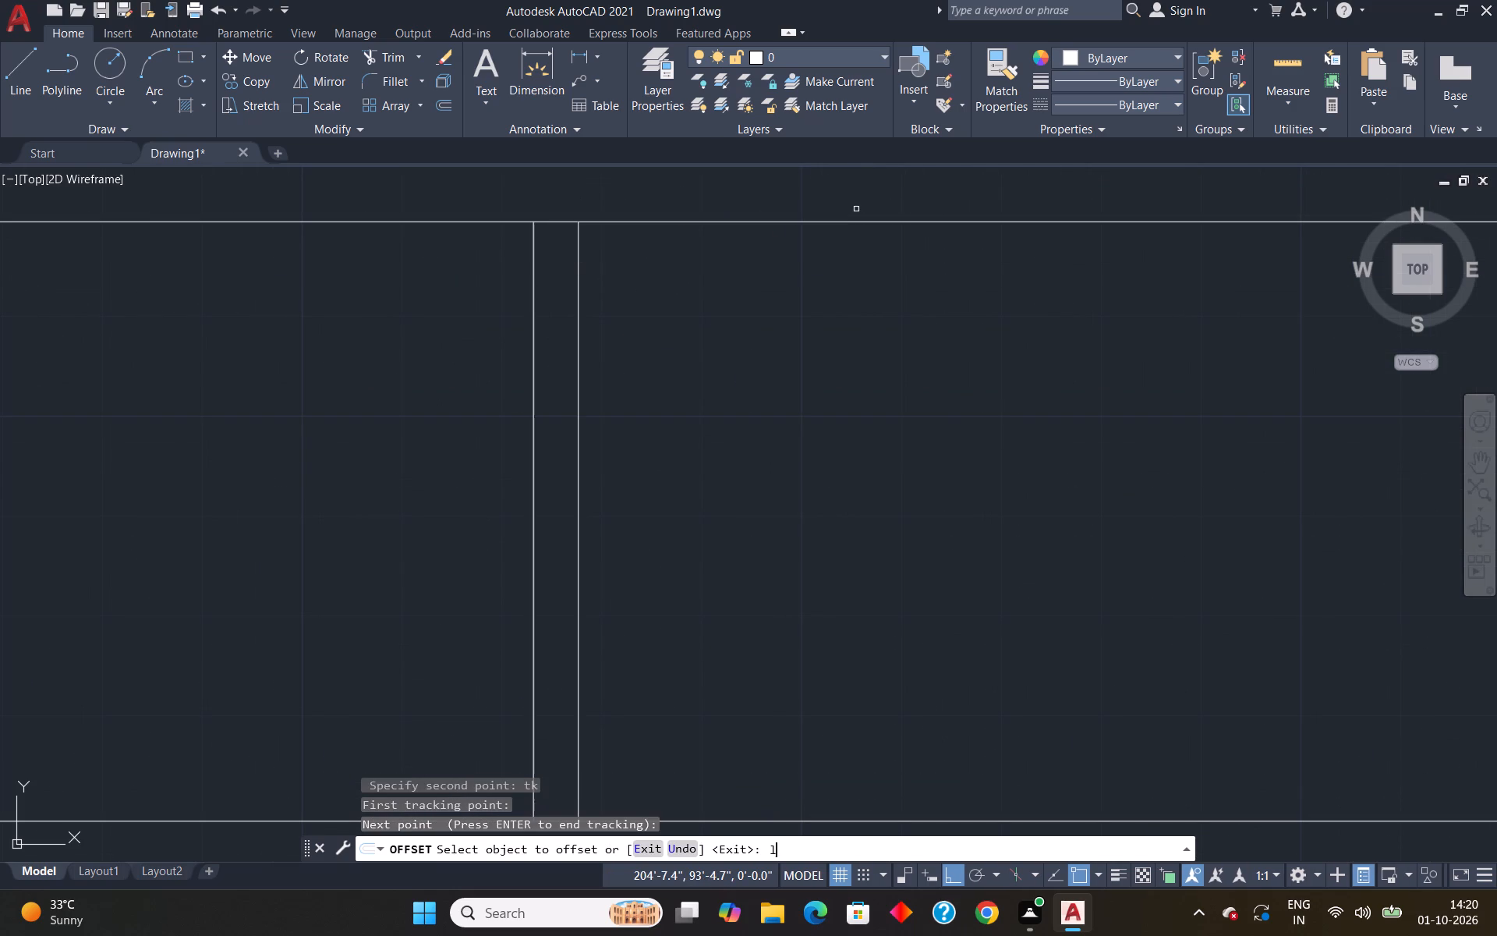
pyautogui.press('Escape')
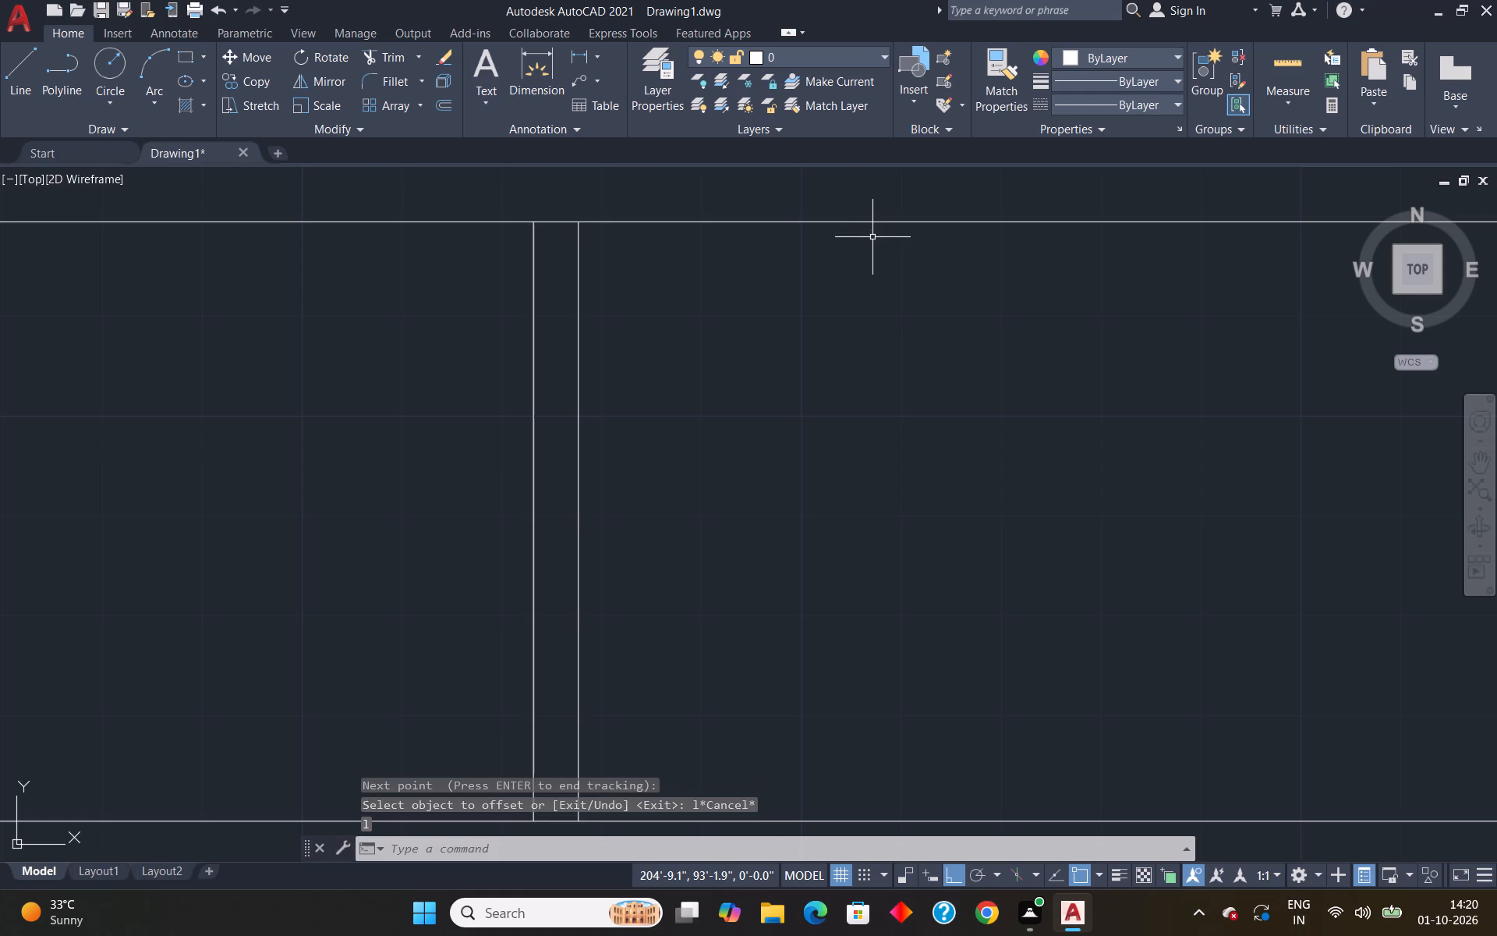
# Draw a line 3' straight down from the top wall's inner line, starting 3'3" to the right of the partition's right line.
pyautogui.press('l')
pyautogui.press('Return')
pyautogui.write('tk')
pyautogui.press('Return')
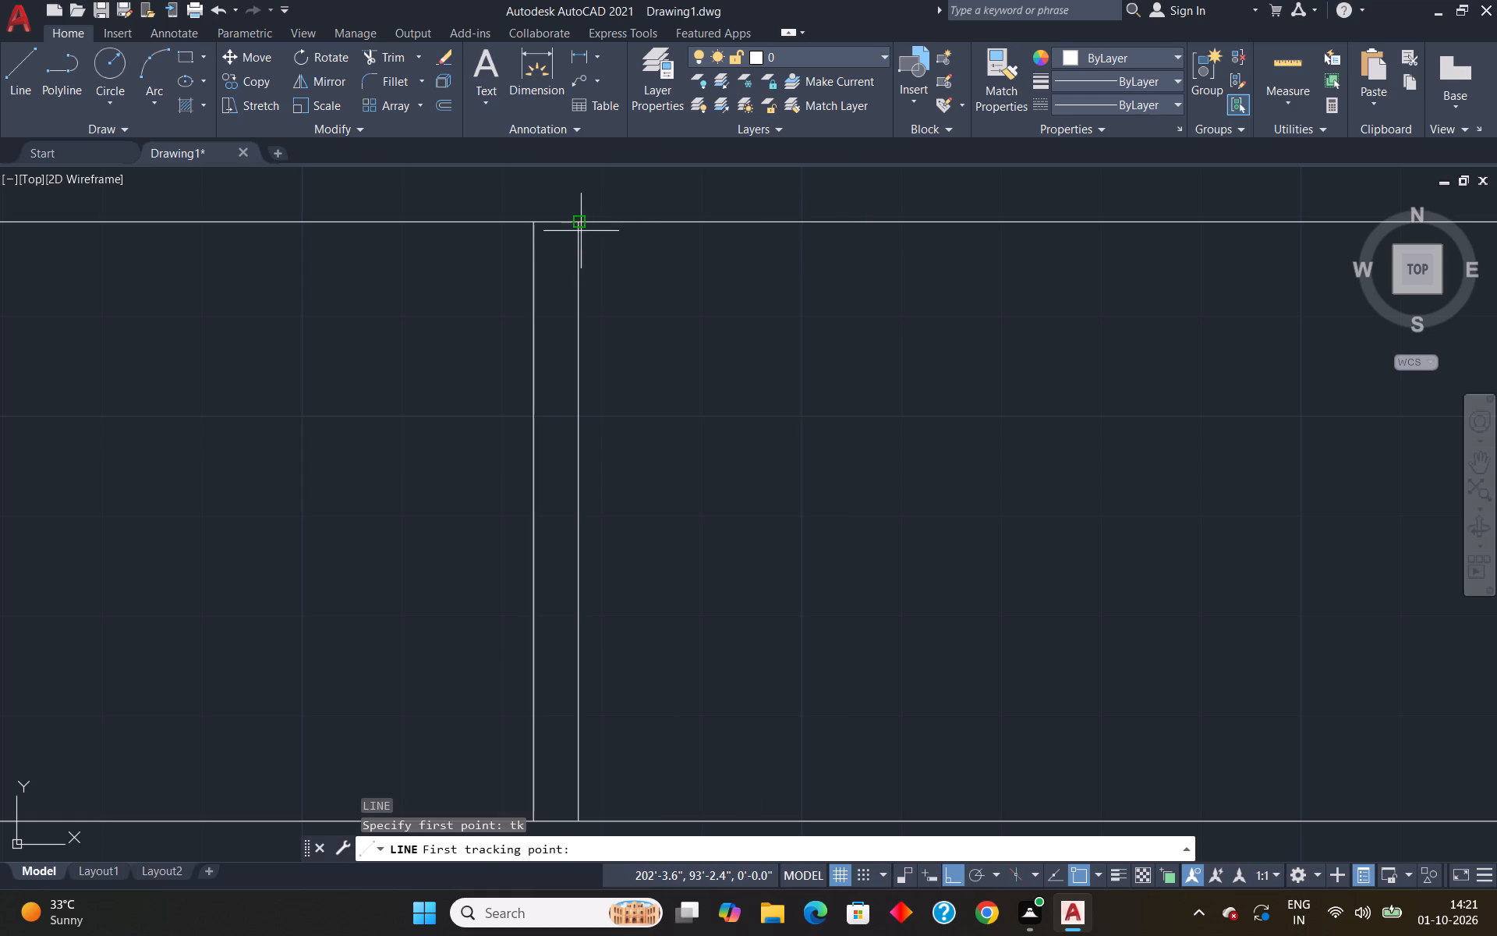
pyautogui.scroll(3, 572, 225)
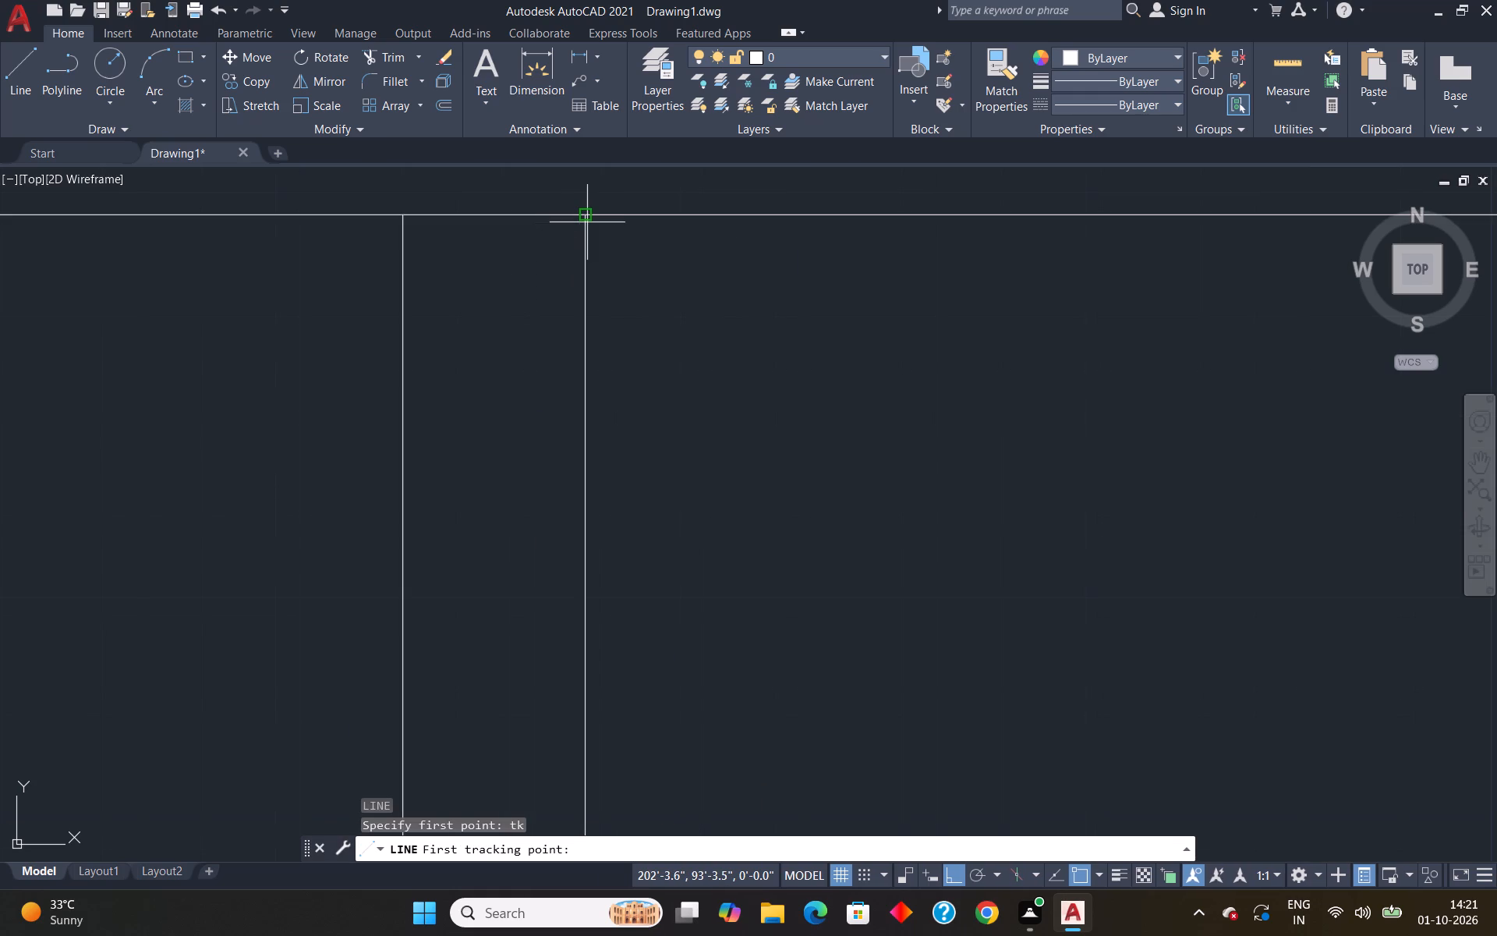
pyautogui.click(586, 218)
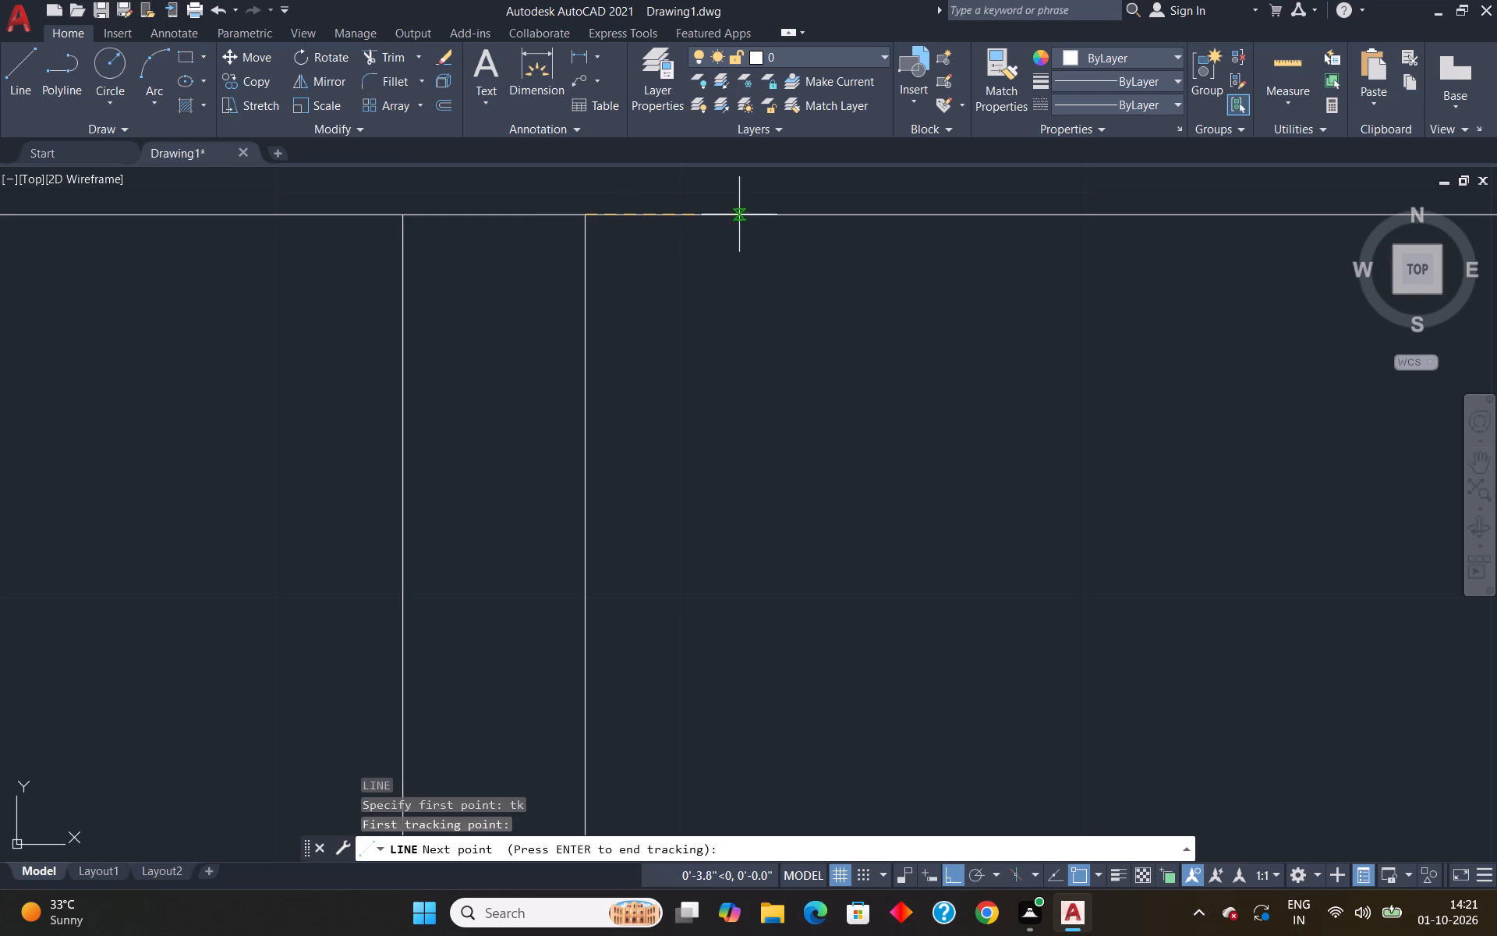
pyautogui.scroll(-4, 809, 234)
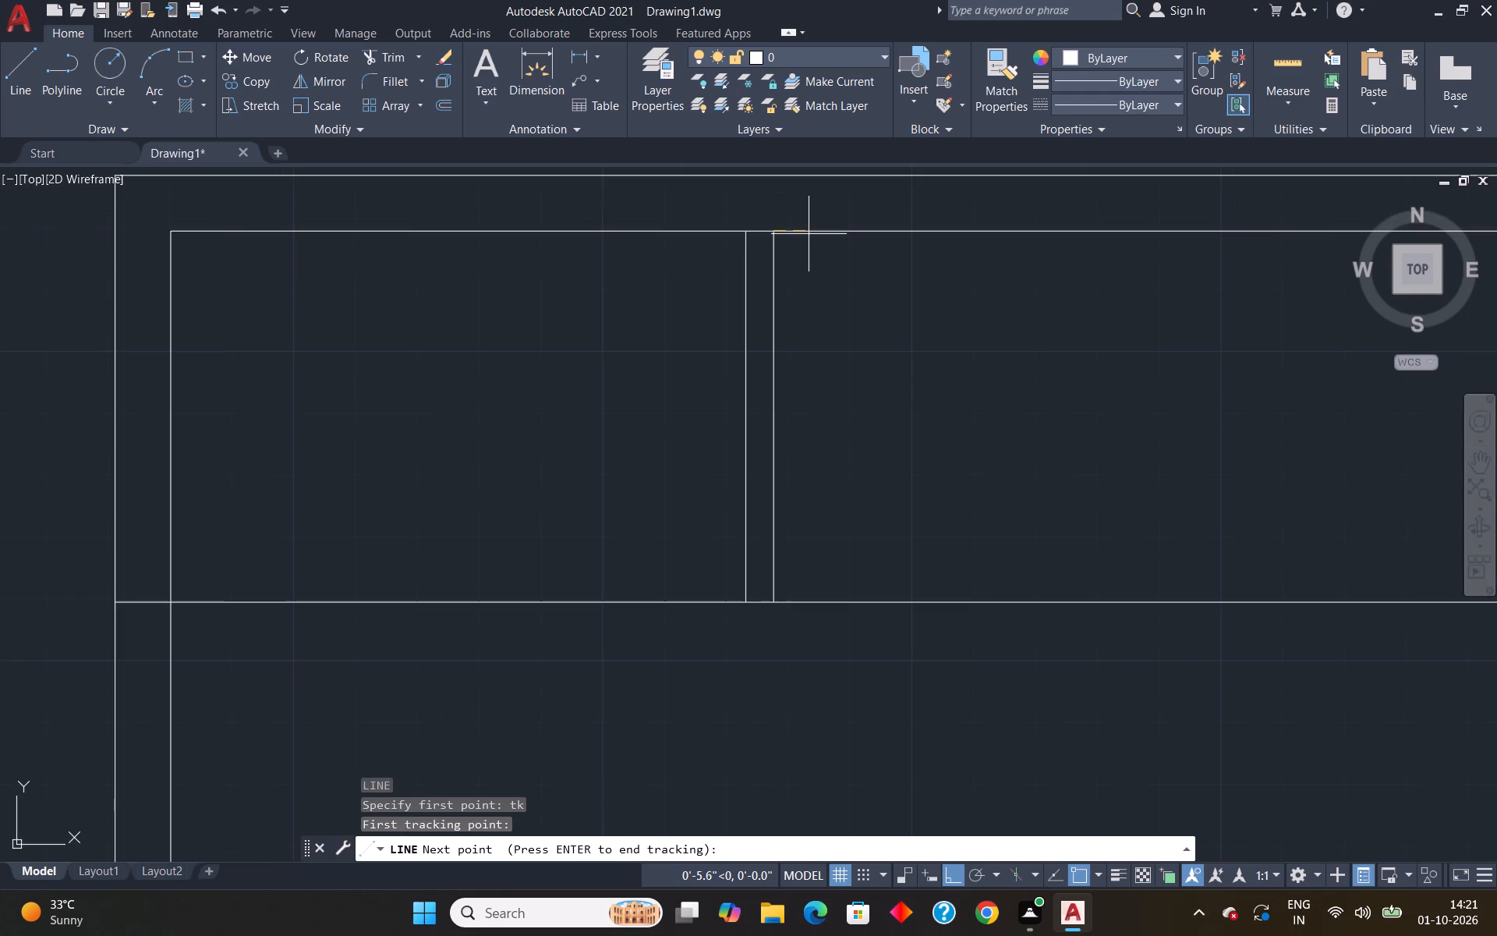
pyautogui.write('3\'3"')
pyautogui.press('Return')
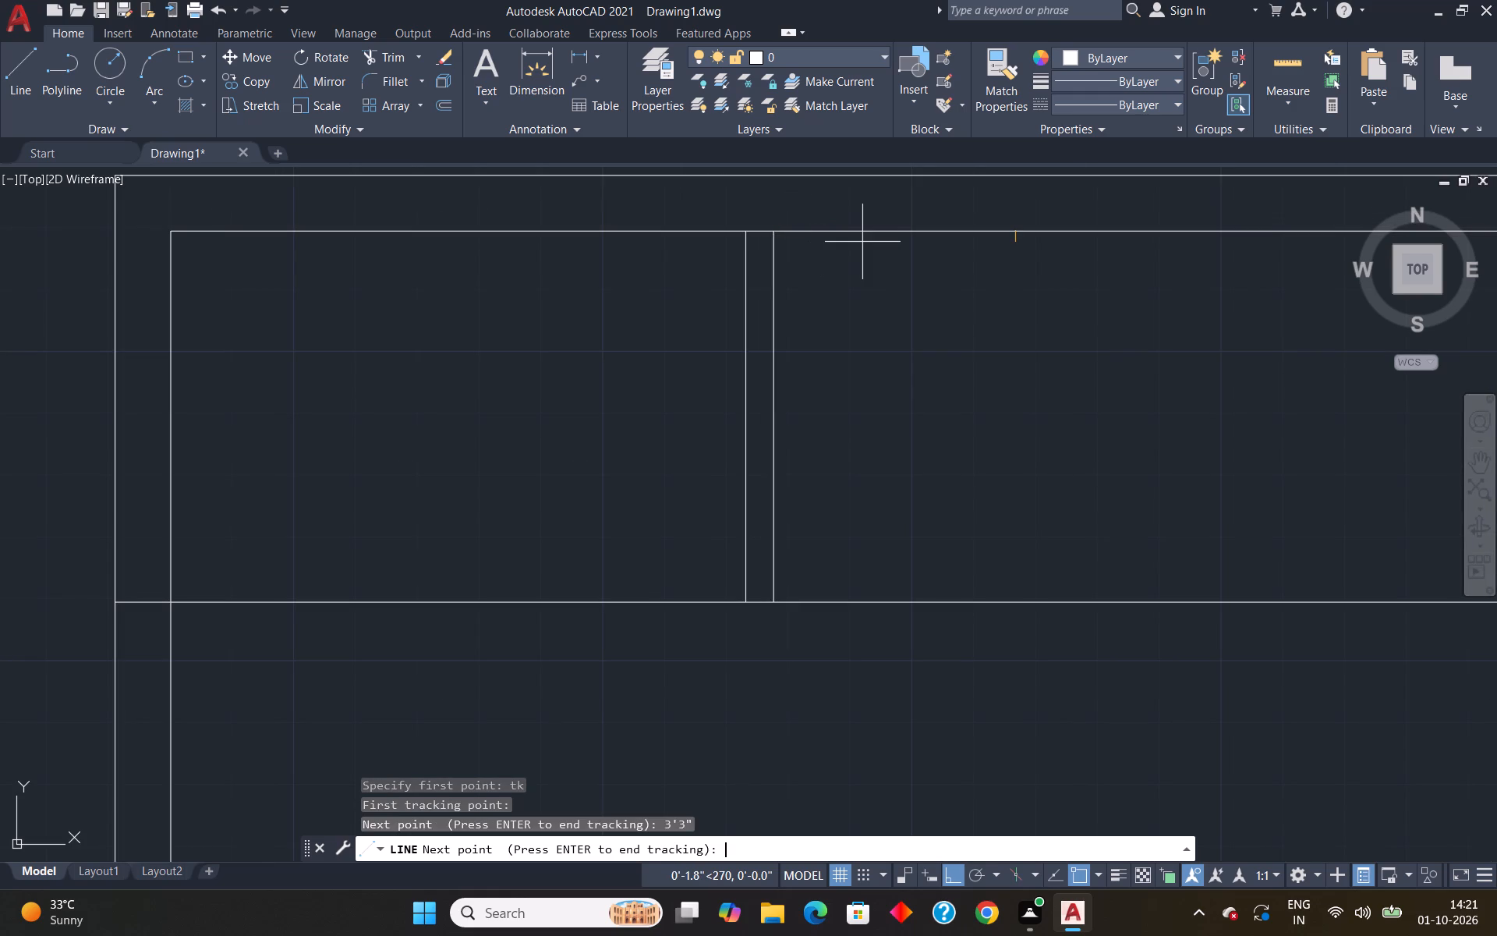
pyautogui.press('space')
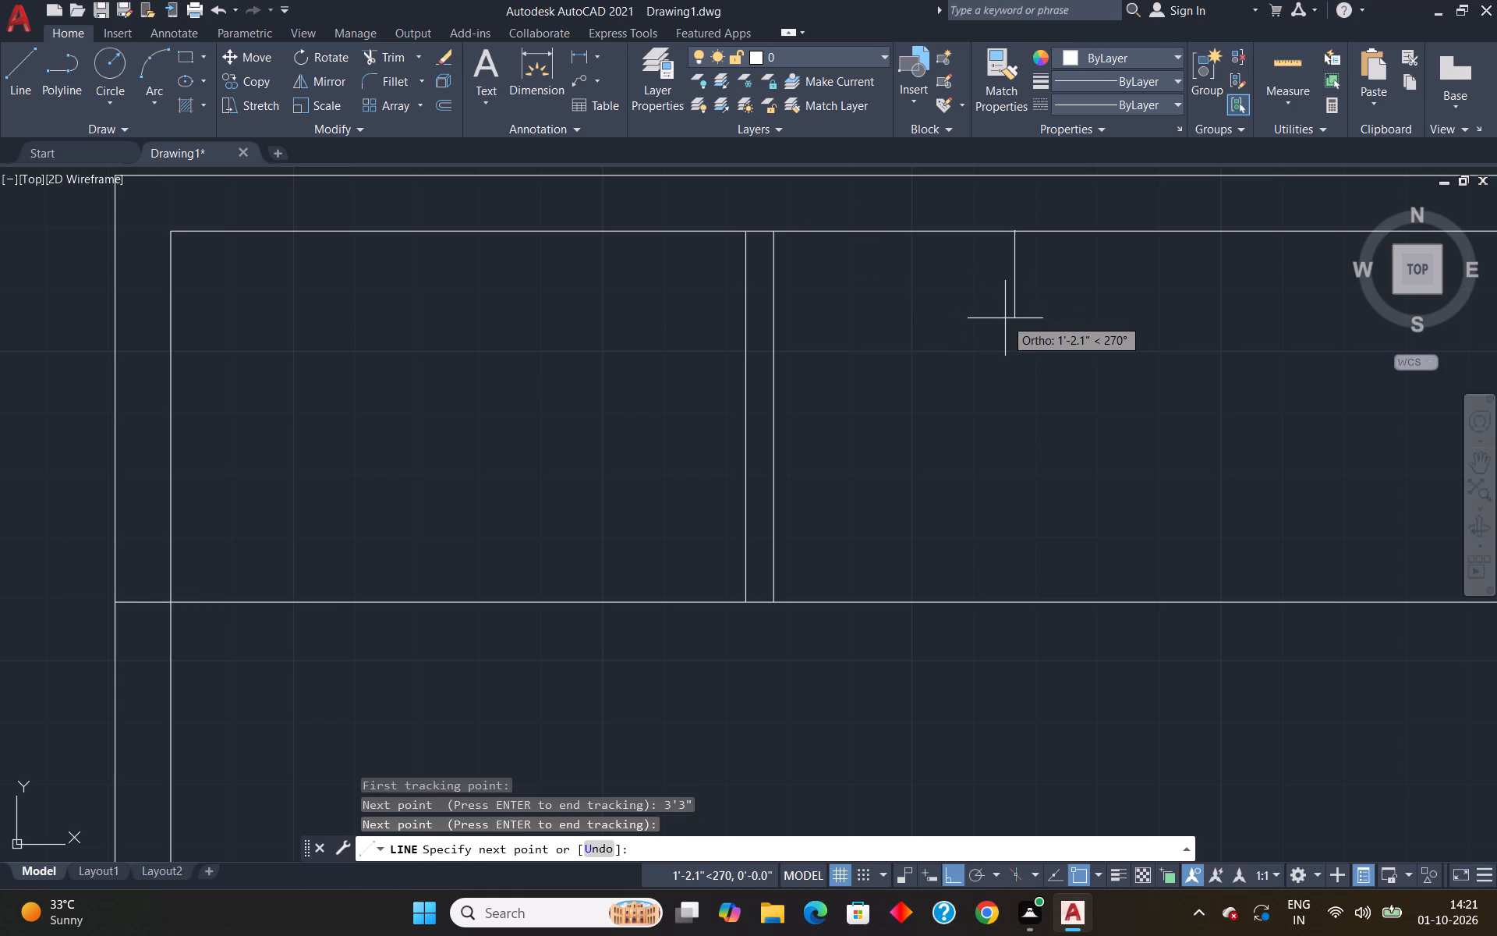
pyautogui.write("3'")
pyautogui.press('Return')
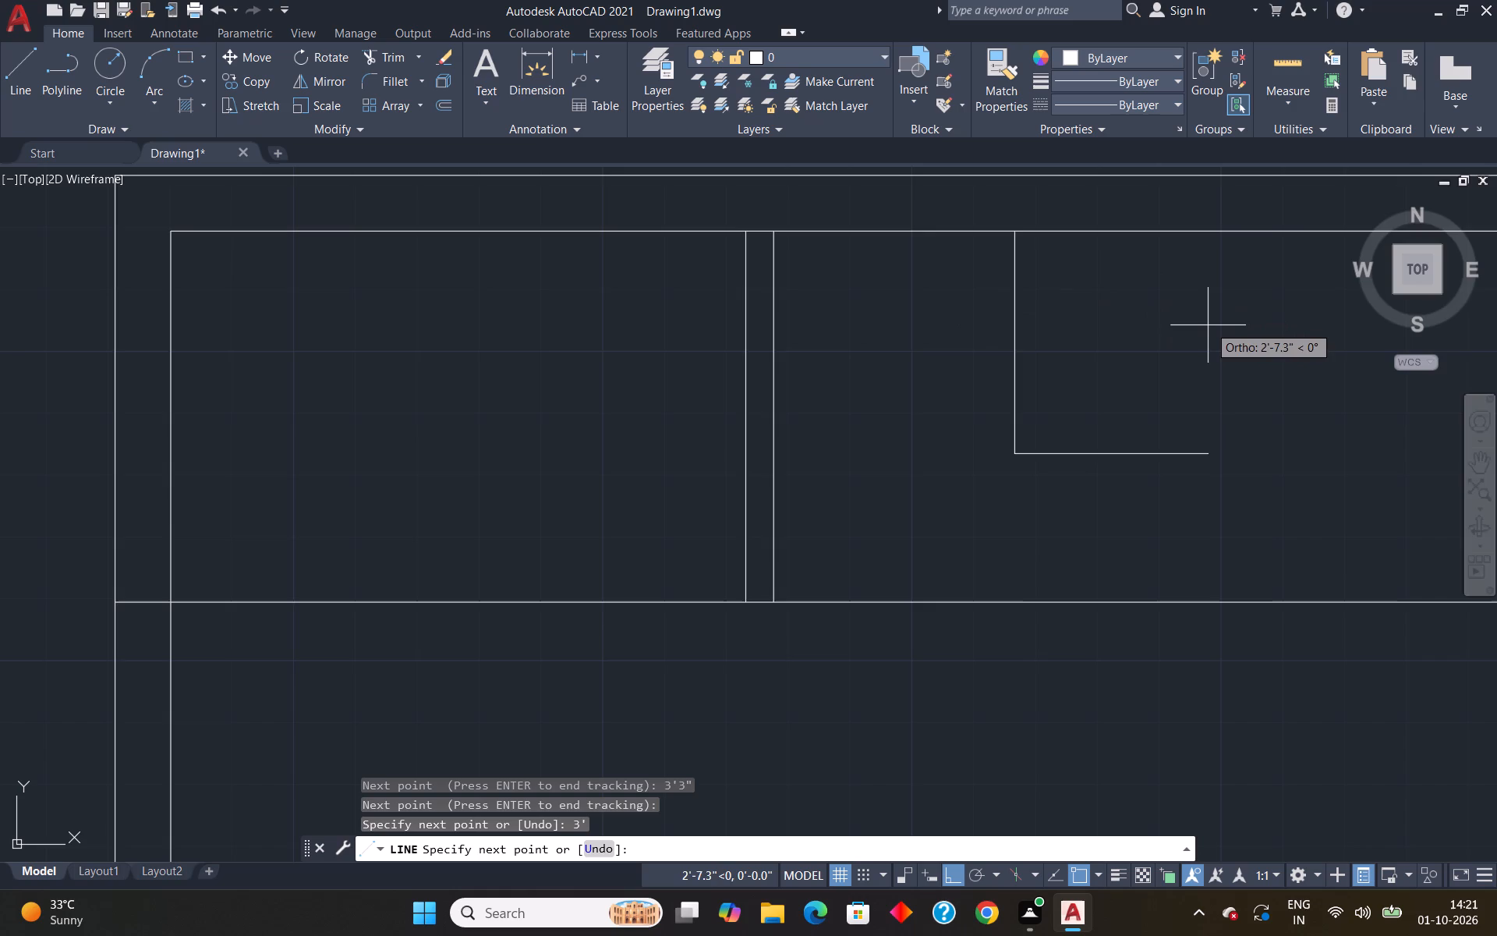
# Continue the line 9'3" to the right and back up to the top wall's inner line.
pyautogui.scroll(-5, 1212, 324)
pyautogui.scroll(3, 1259, 337)
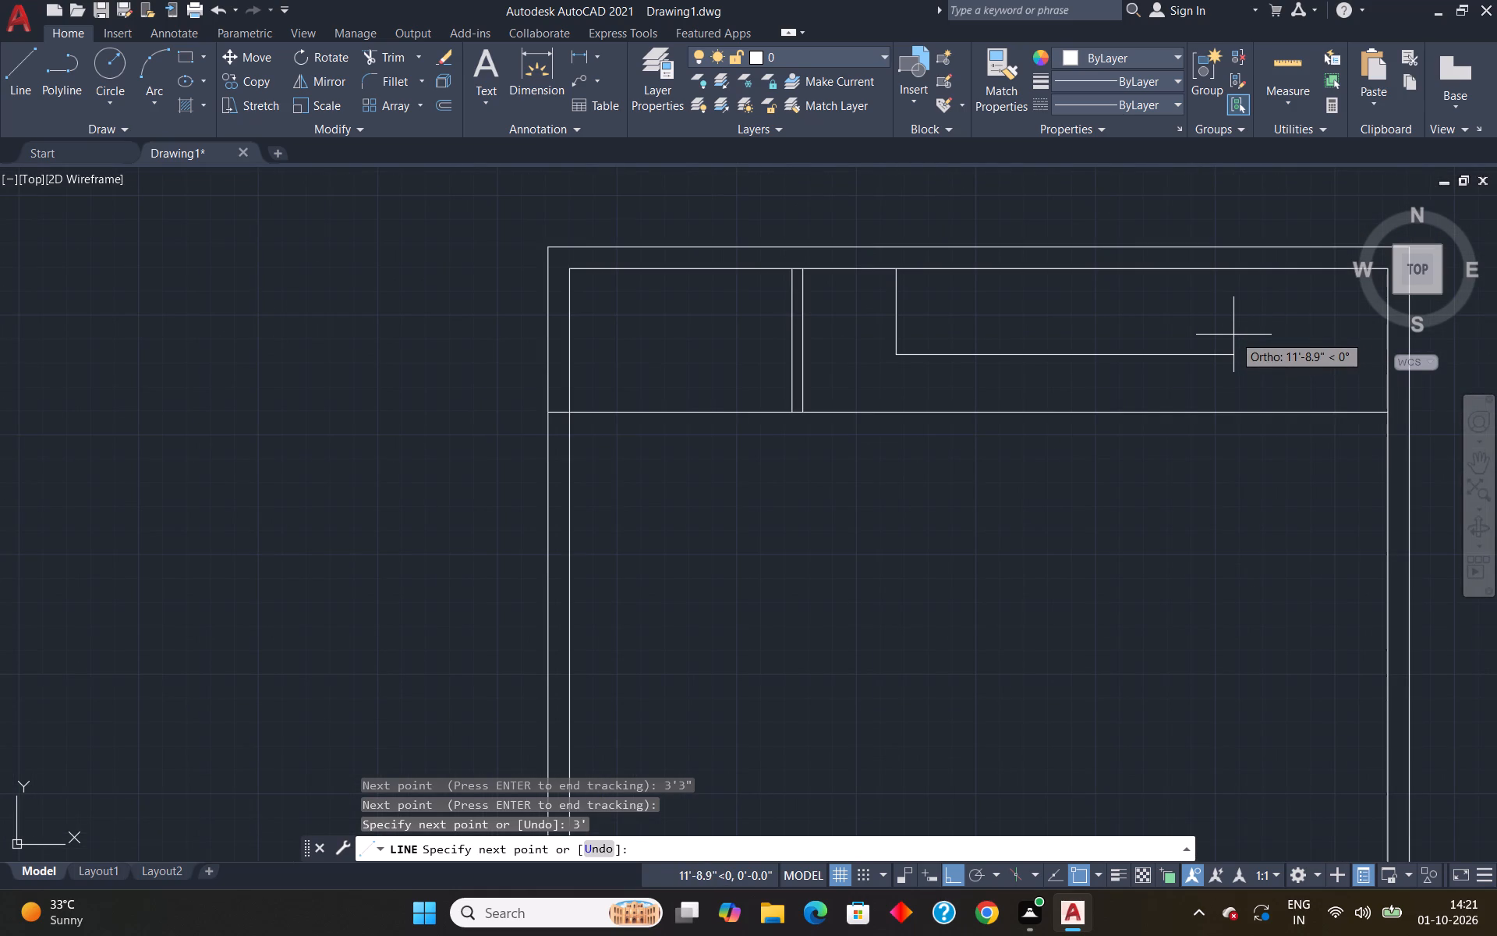
pyautogui.press('9')
pyautogui.write('\'3"')
pyautogui.press('Return')
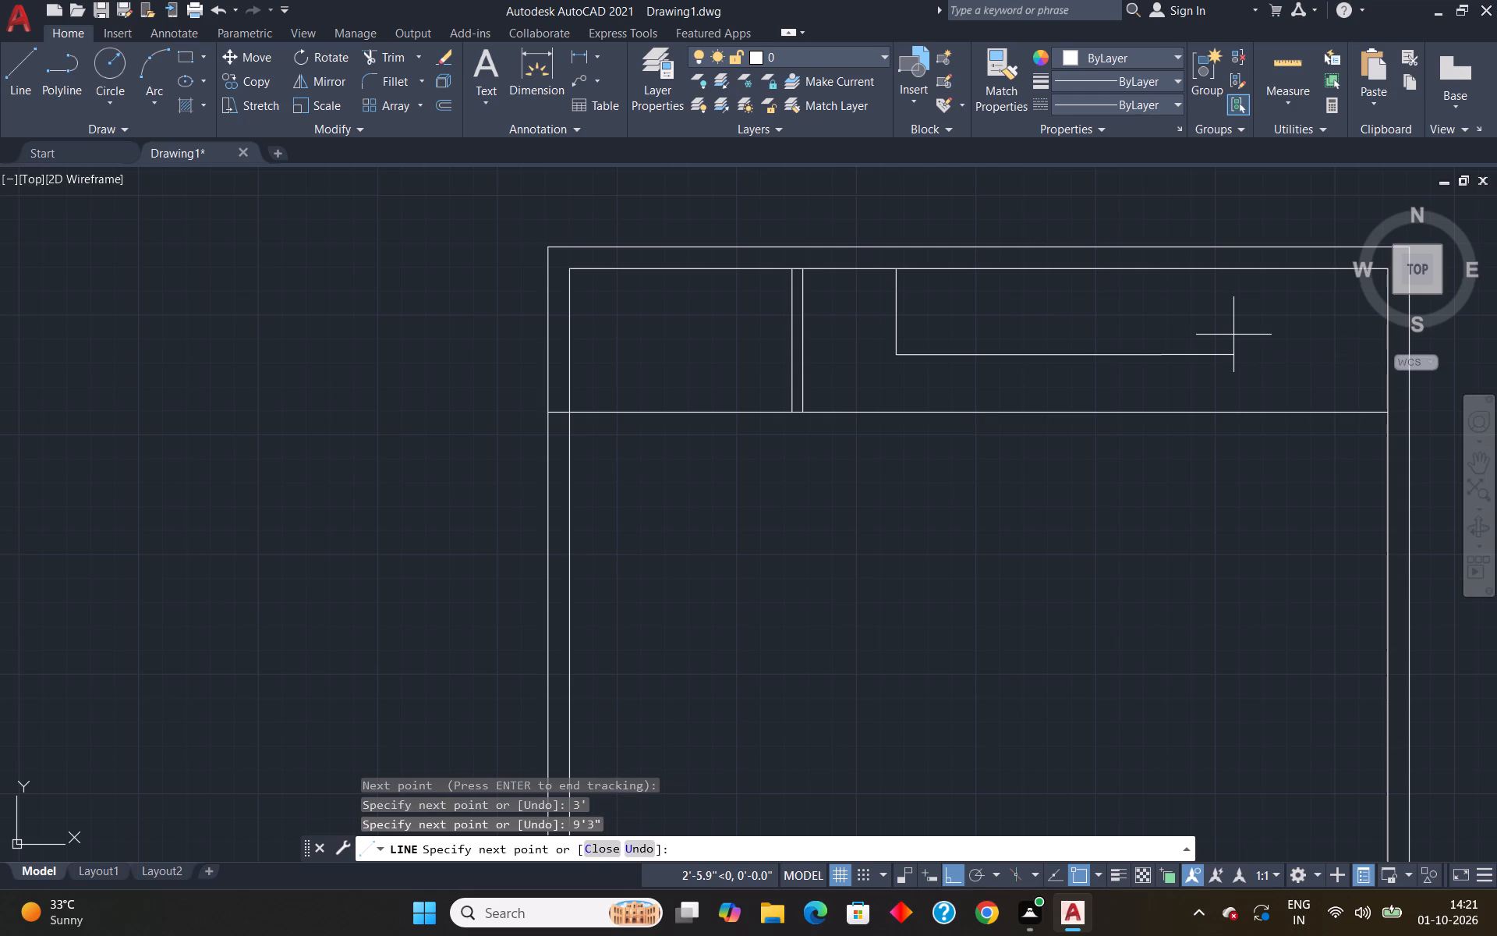
pyautogui.click(1159, 266)
pyautogui.press('space')
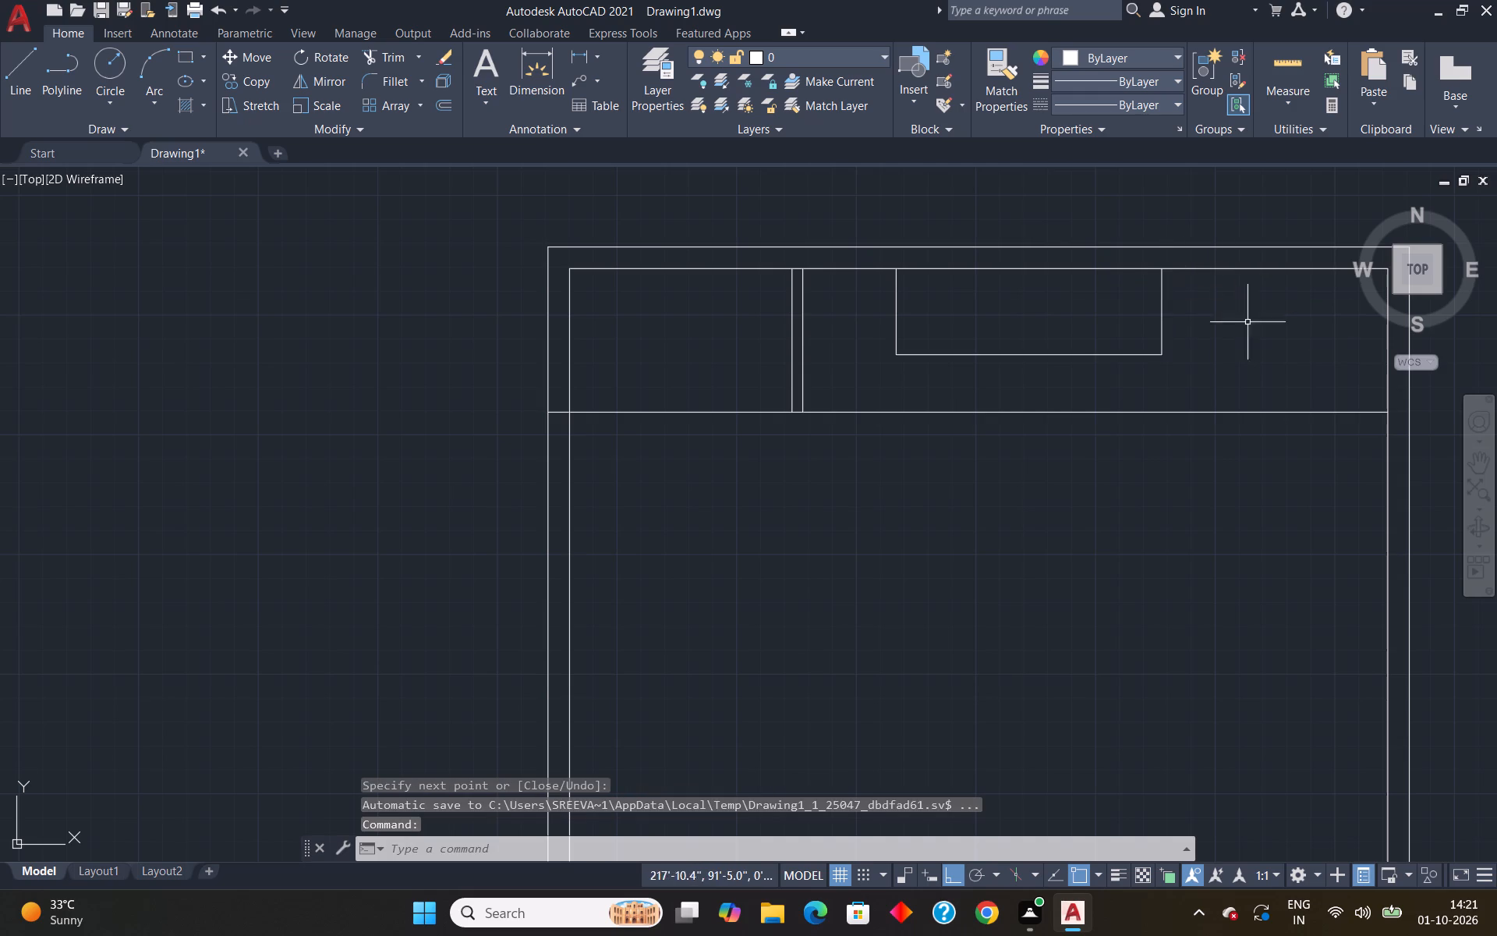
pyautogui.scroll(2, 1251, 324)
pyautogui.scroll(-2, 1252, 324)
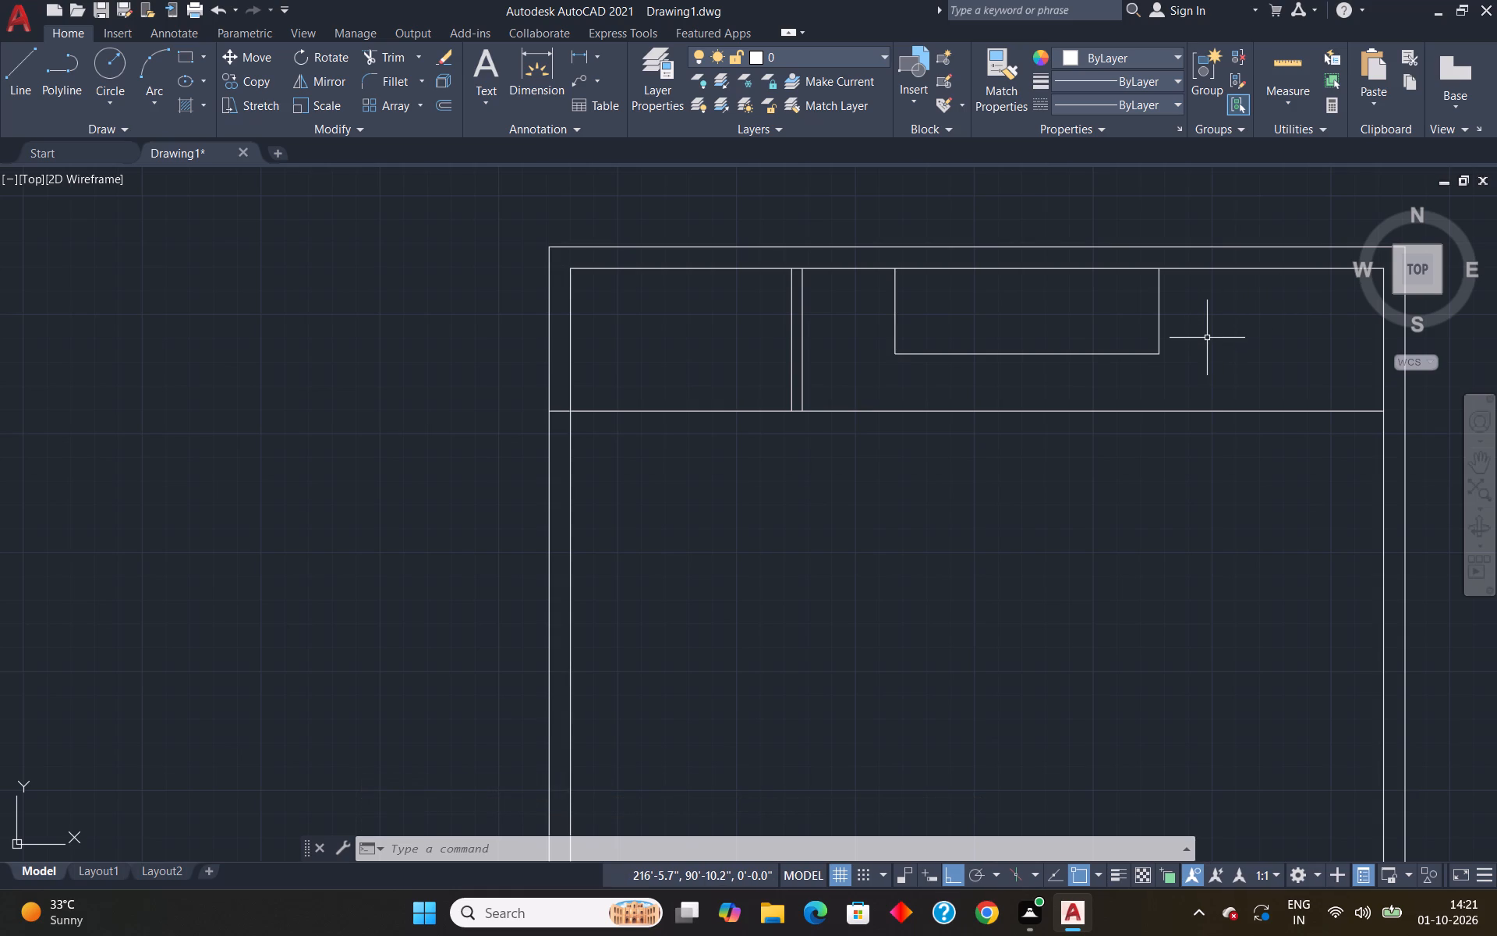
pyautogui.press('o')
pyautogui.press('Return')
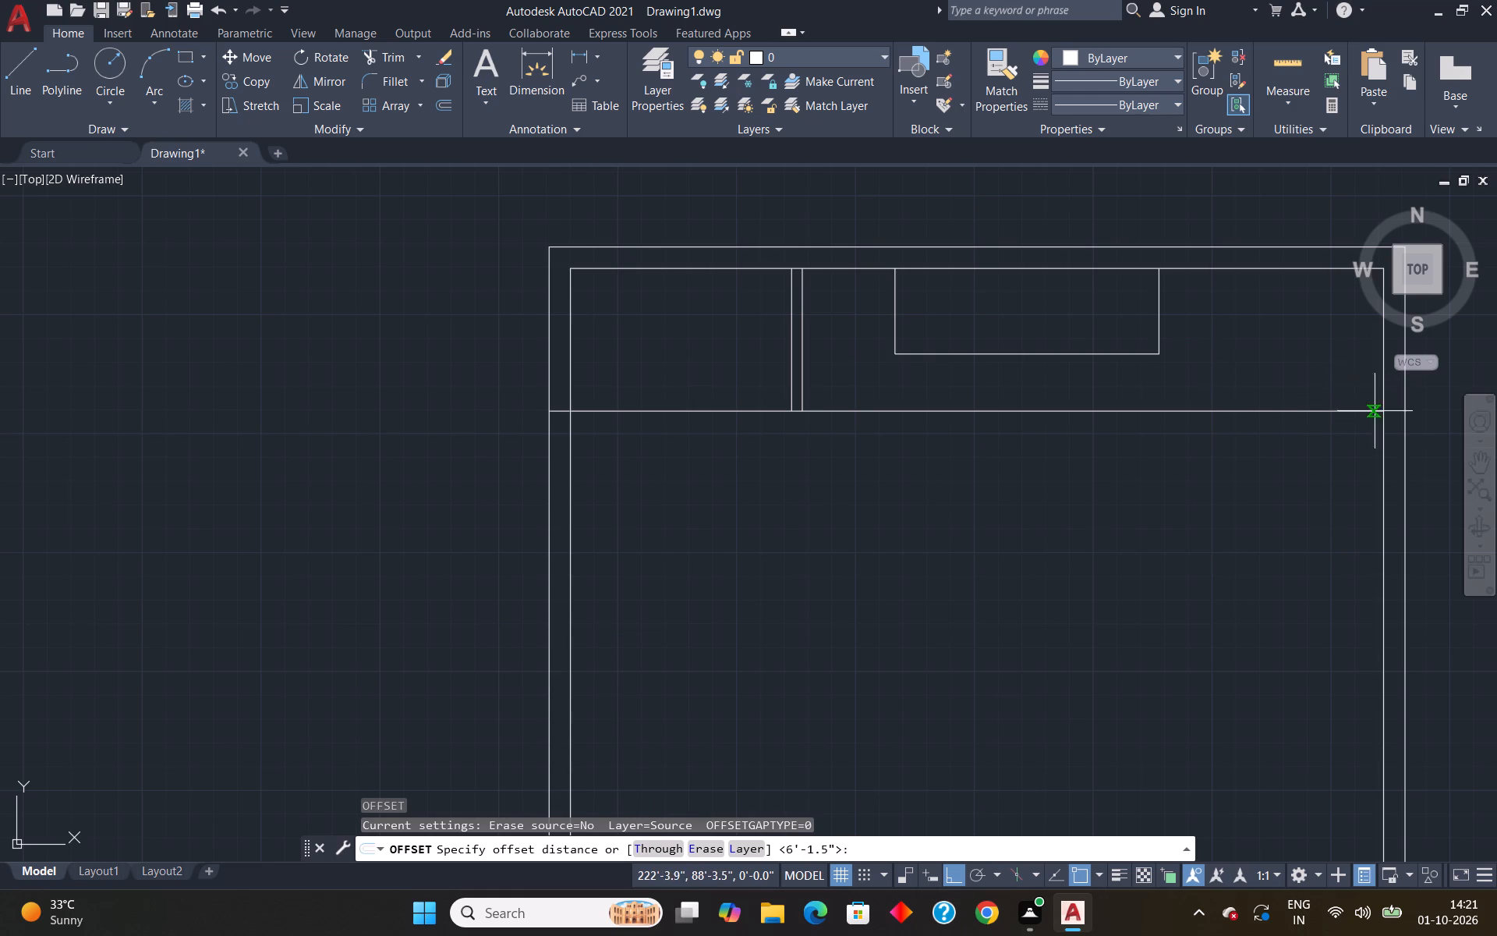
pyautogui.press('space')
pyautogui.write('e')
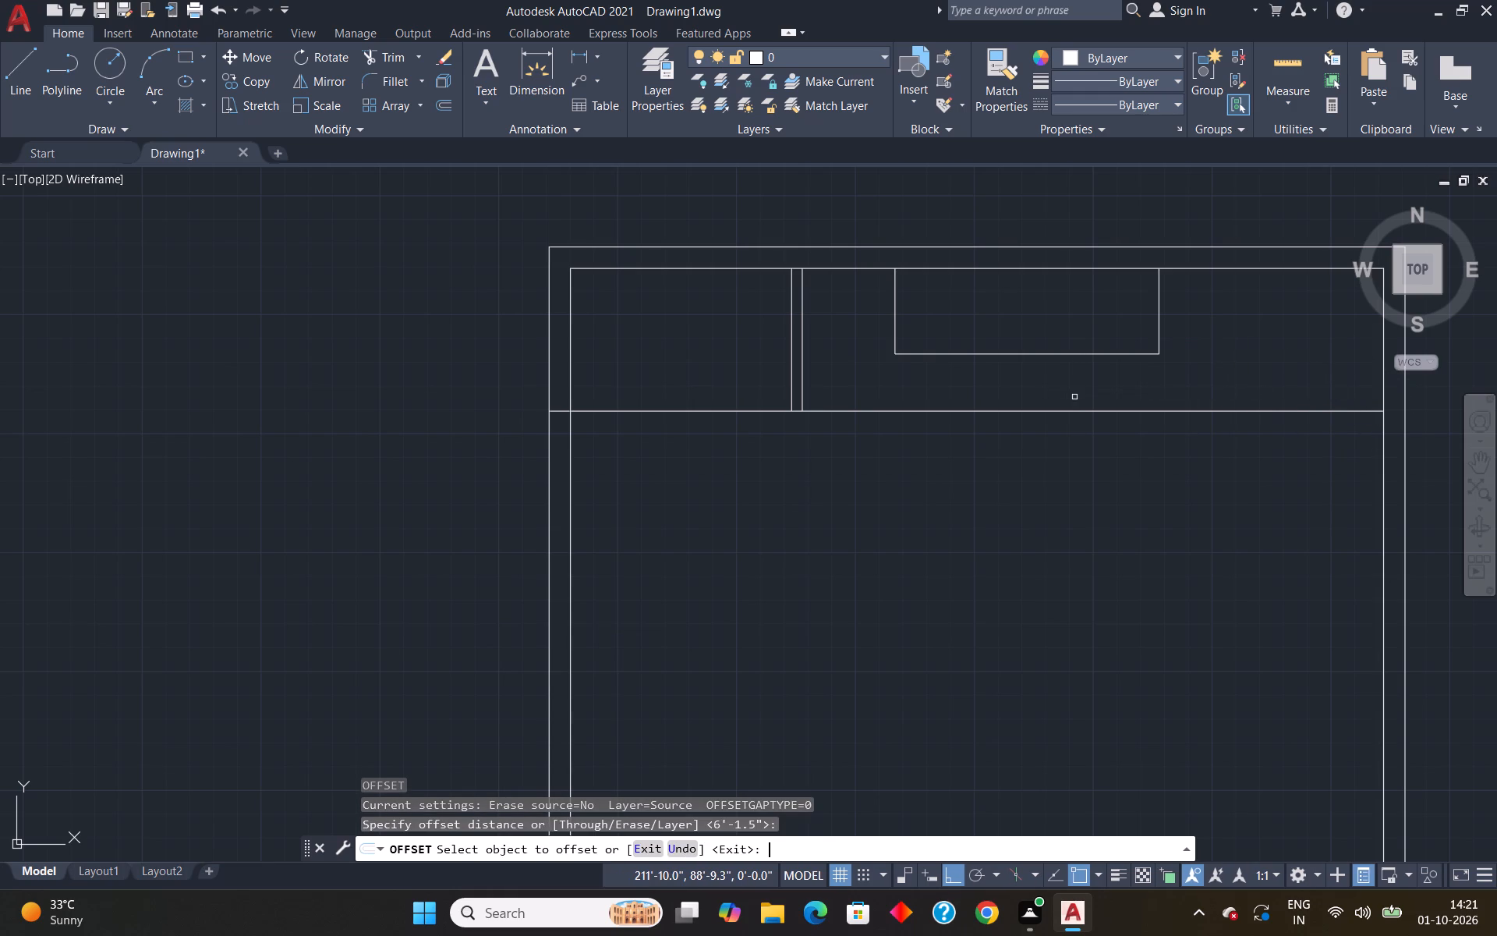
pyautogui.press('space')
# Offset the right wall's inner line 4'3" to the left, into the plan.
pyautogui.press('o')
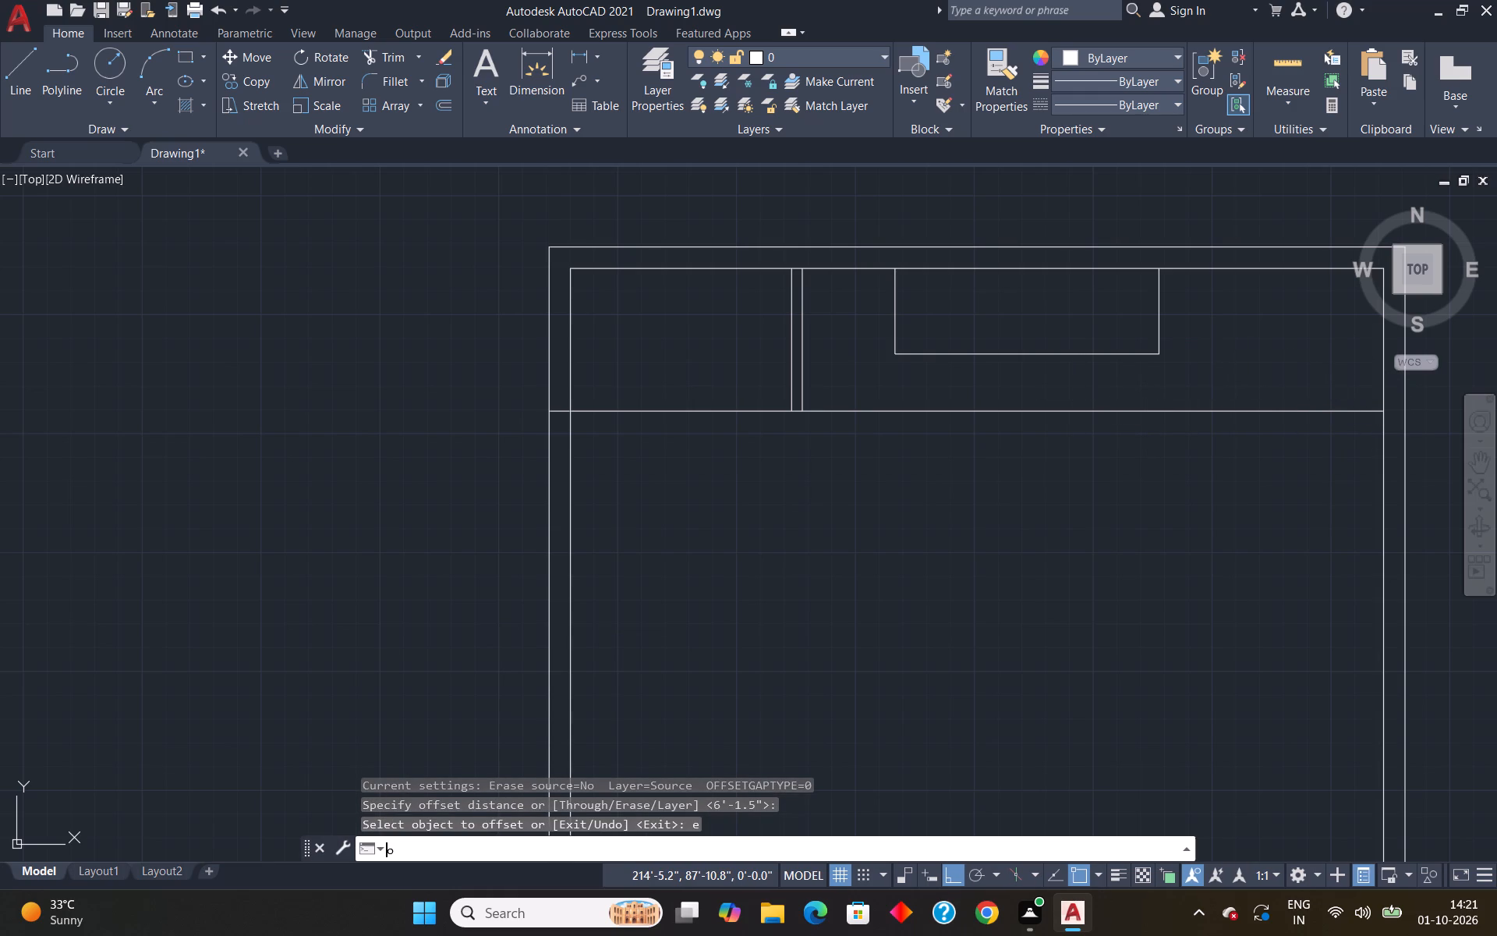
pyautogui.press('Return')
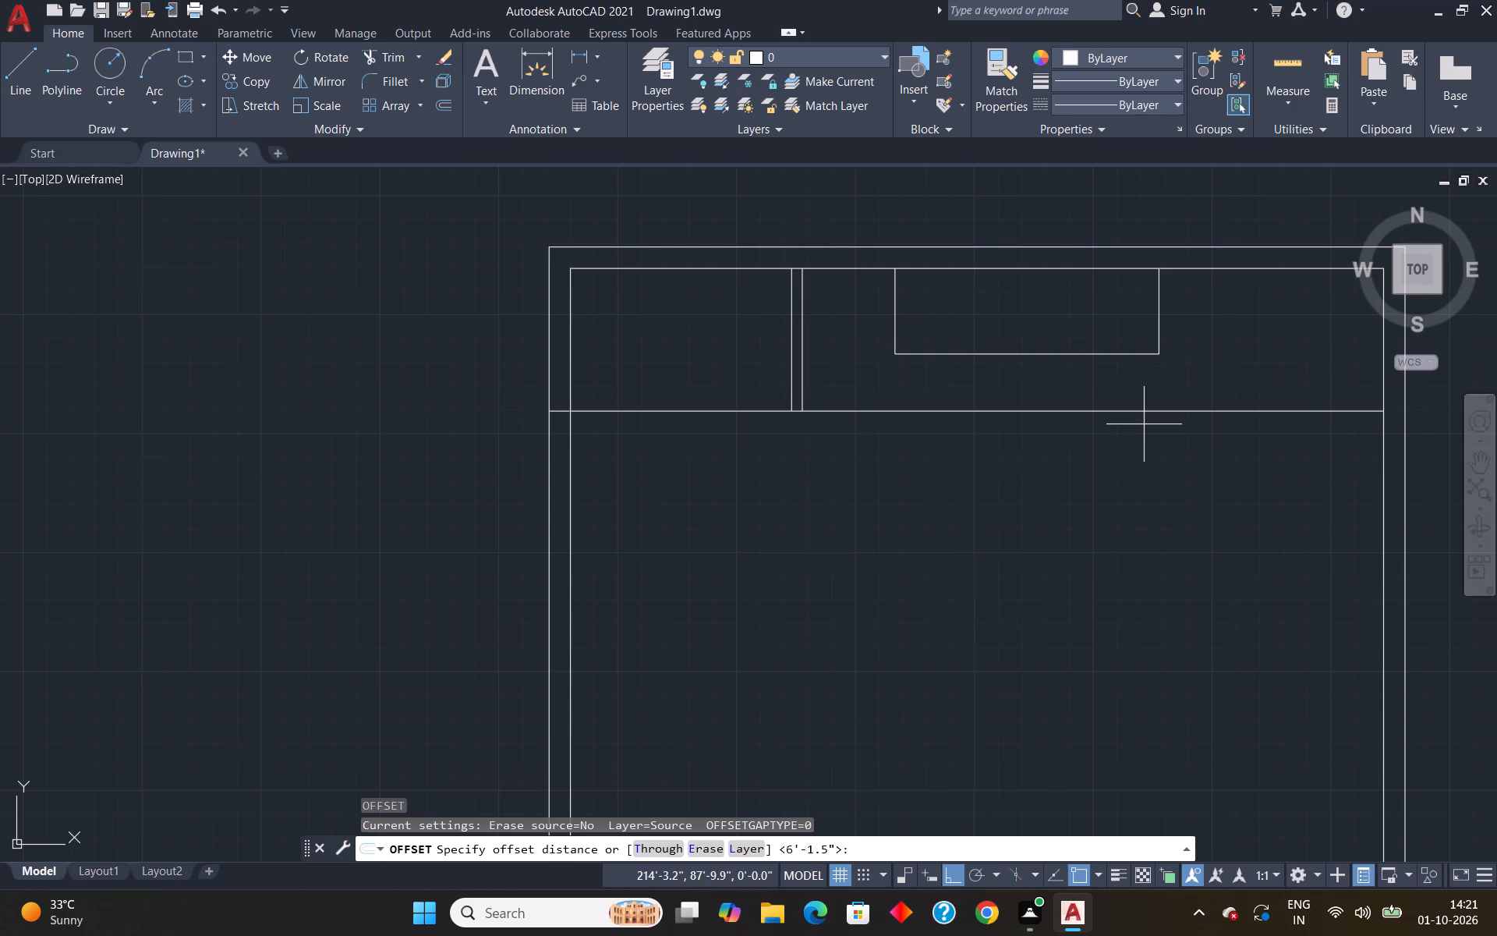
pyautogui.write("4'3")
pyautogui.hotkey('shift', '"')
pyautogui.press('Return')
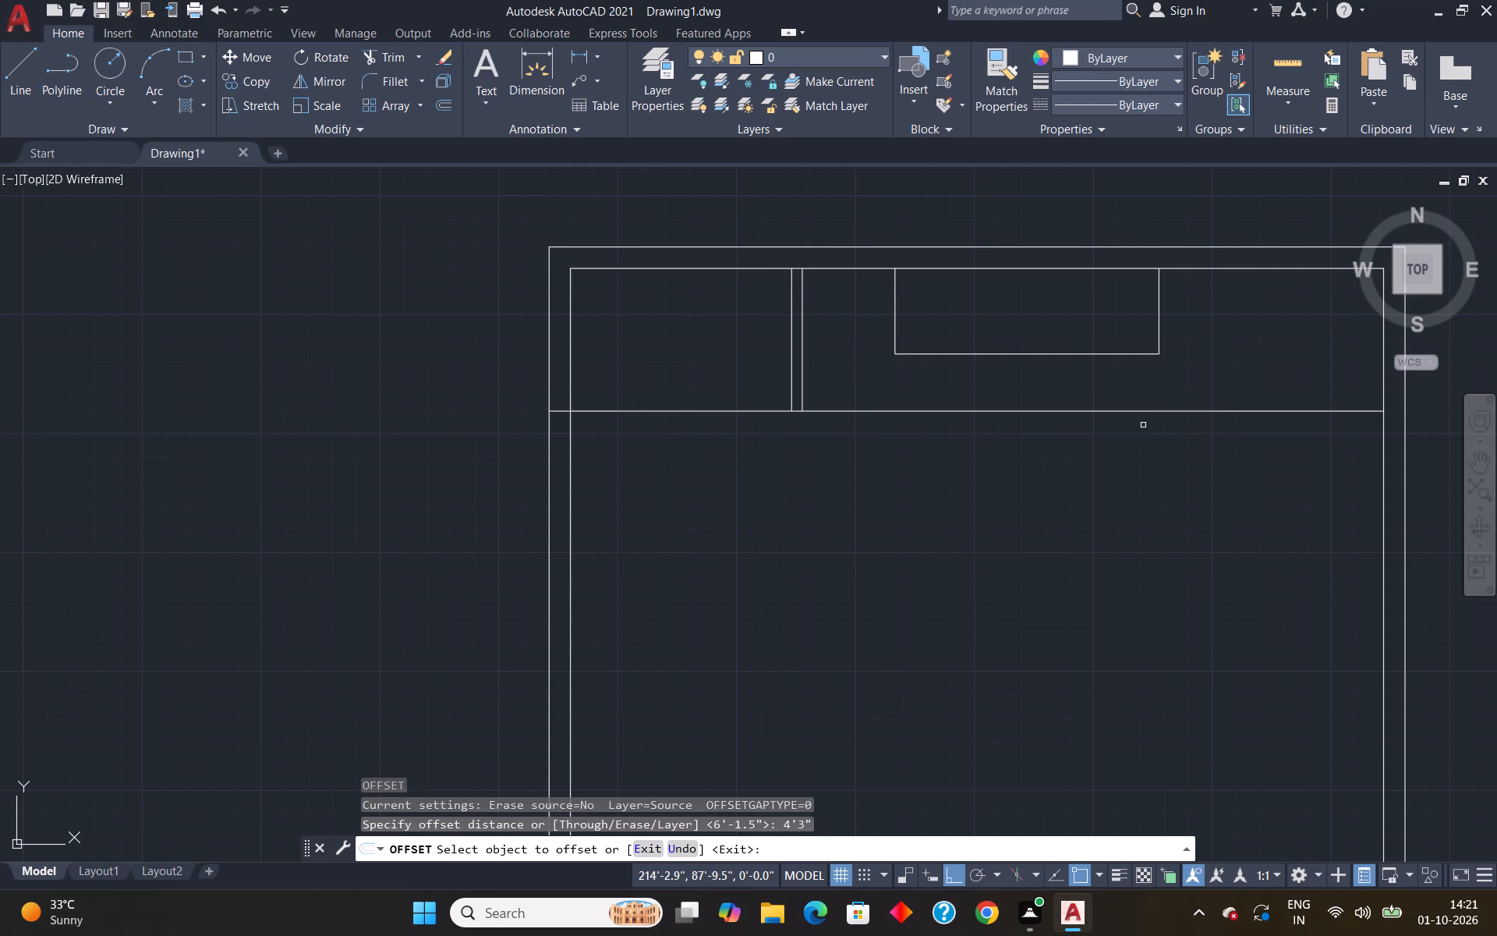
pyautogui.click(1386, 521)
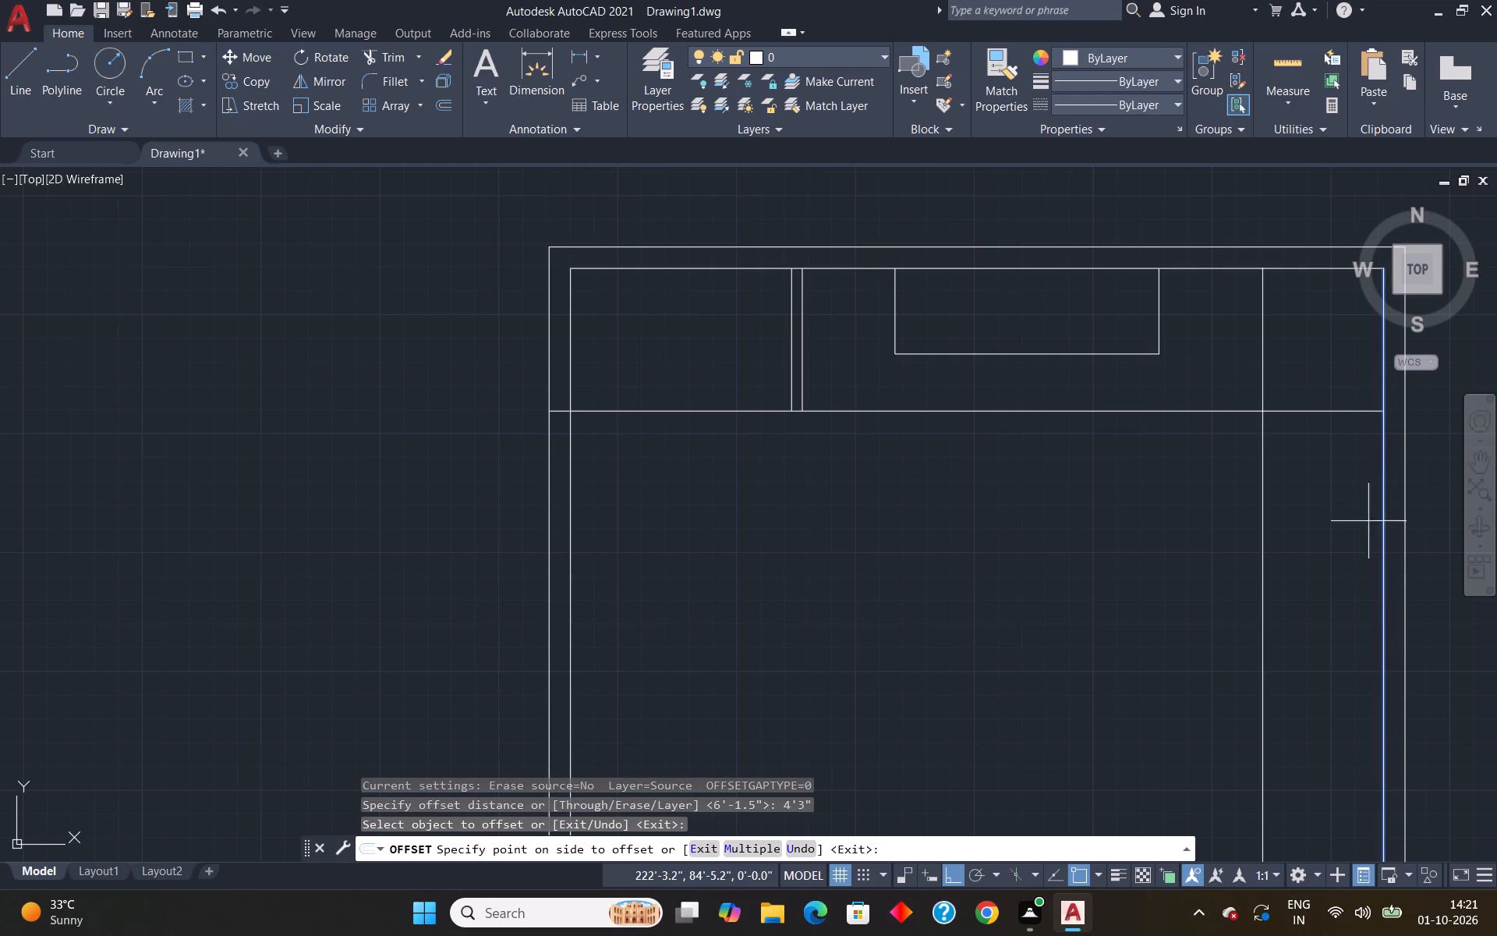
pyautogui.click(1319, 530)
pyautogui.press('space')
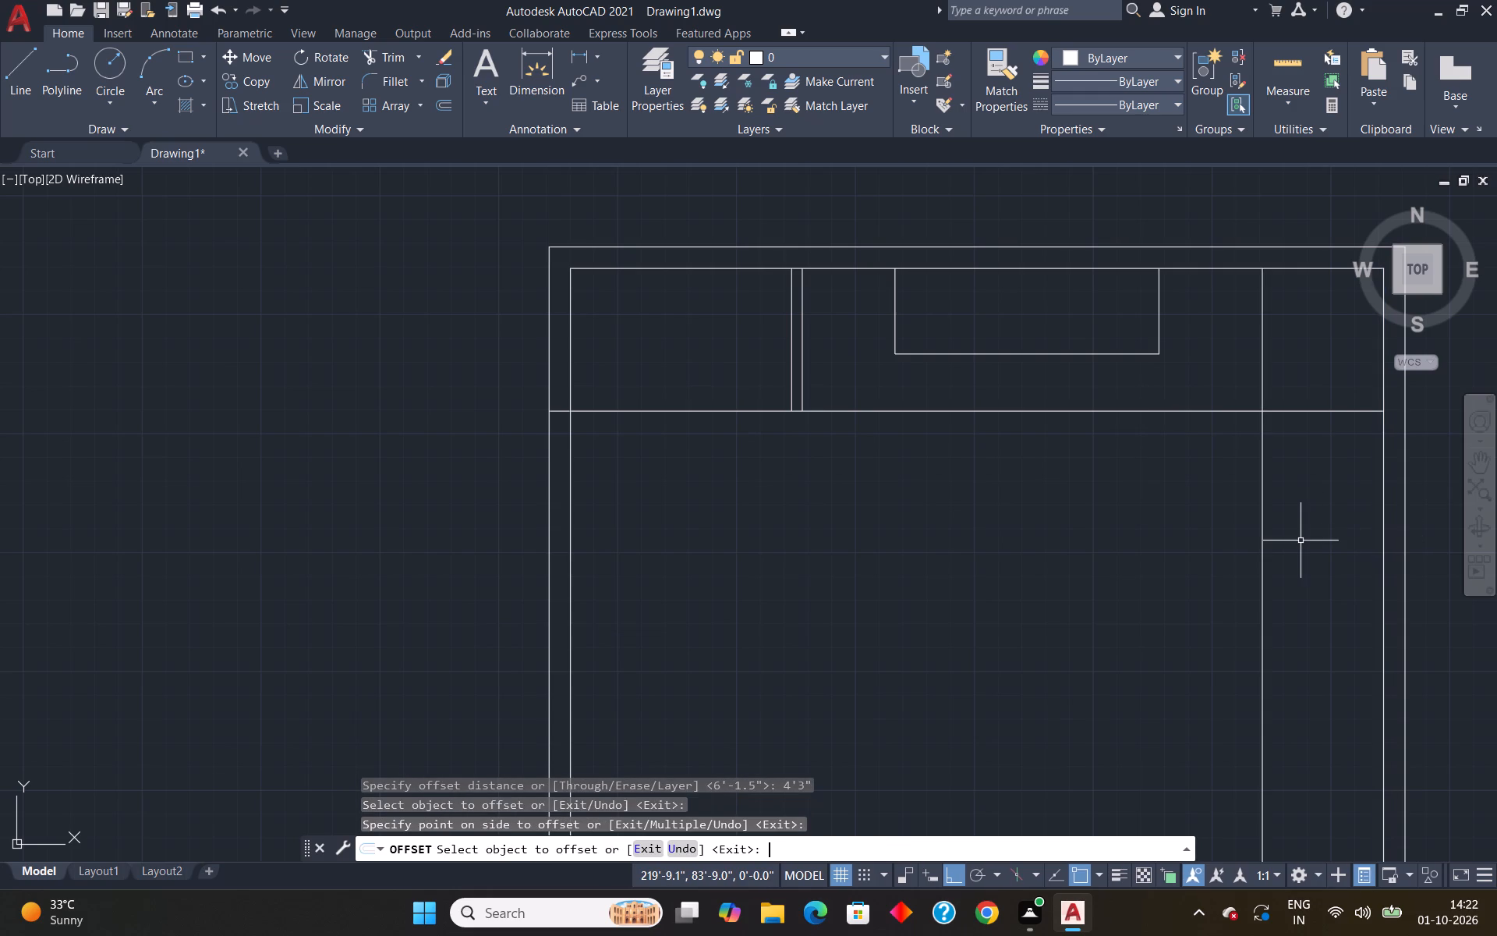
# Trim the part of the new vertical line that runs below the horizontal line 5' under the top wall.
pyautogui.write('tr')
pyautogui.press('Return')
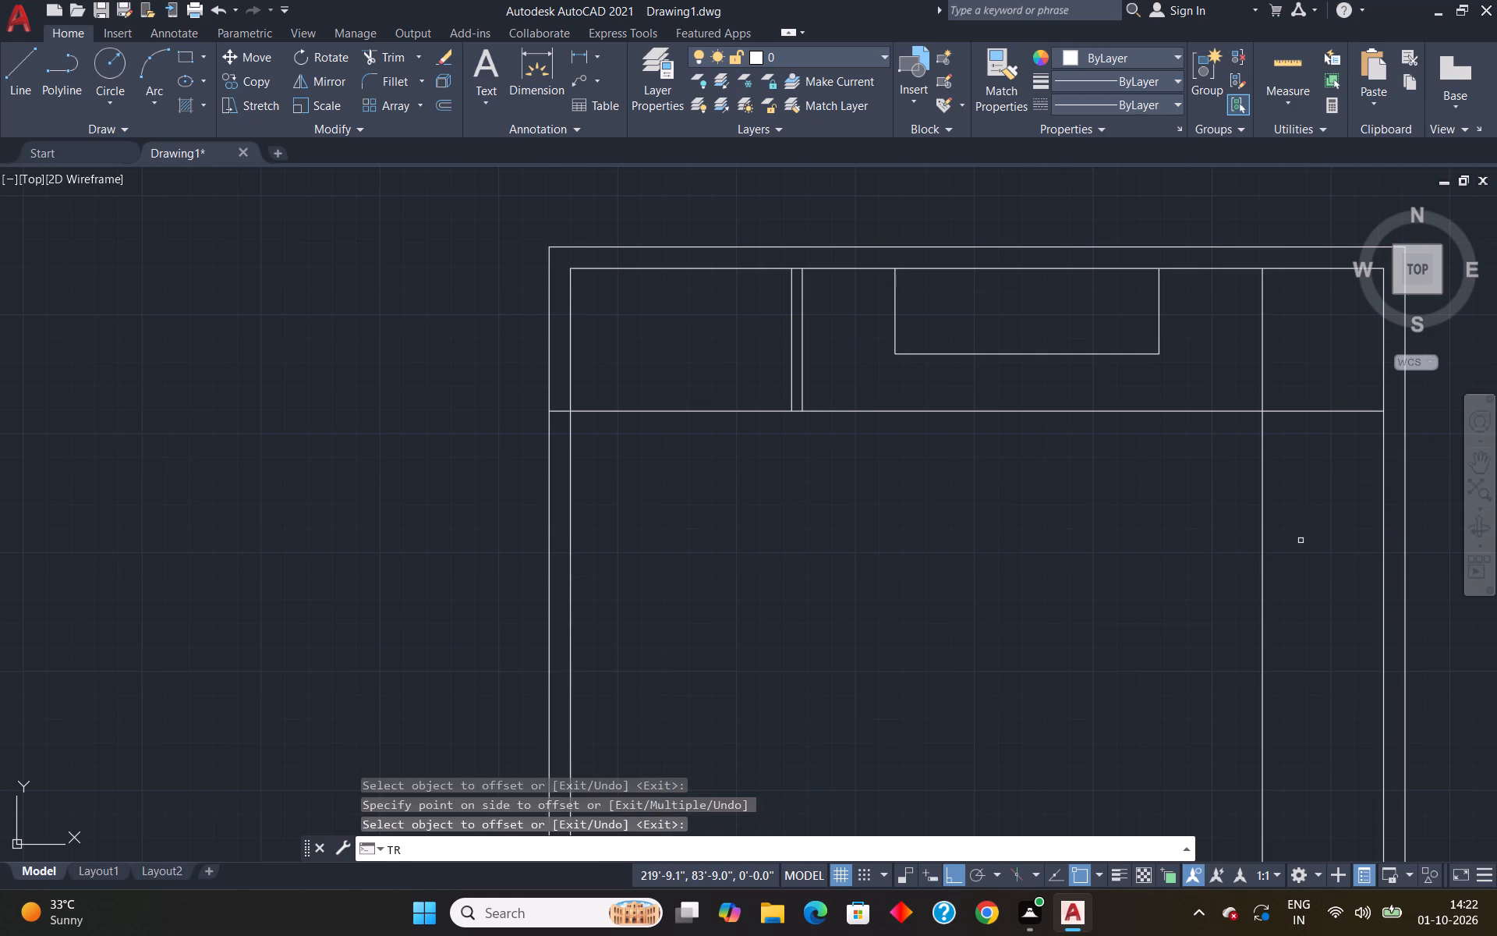
pyautogui.moveTo(1348, 526); pyautogui.dragTo(1111, 654)
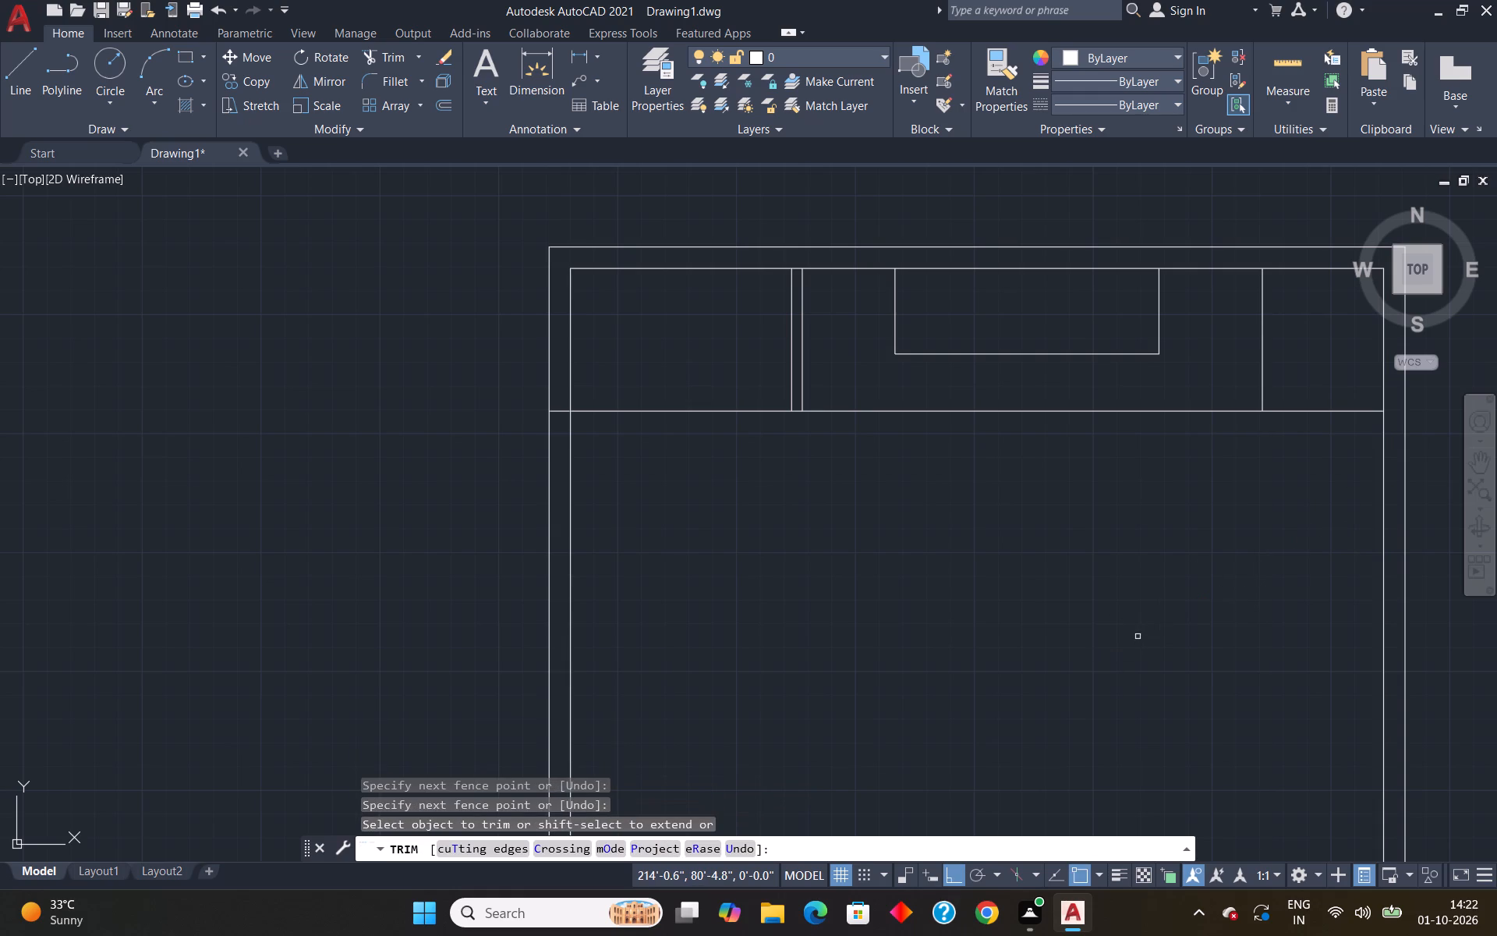
pyautogui.press('space')
# Offset the vertical line near the right wall 4.5" to the left to form the second partition.
pyautogui.write('o')
pyautogui.press('Return')
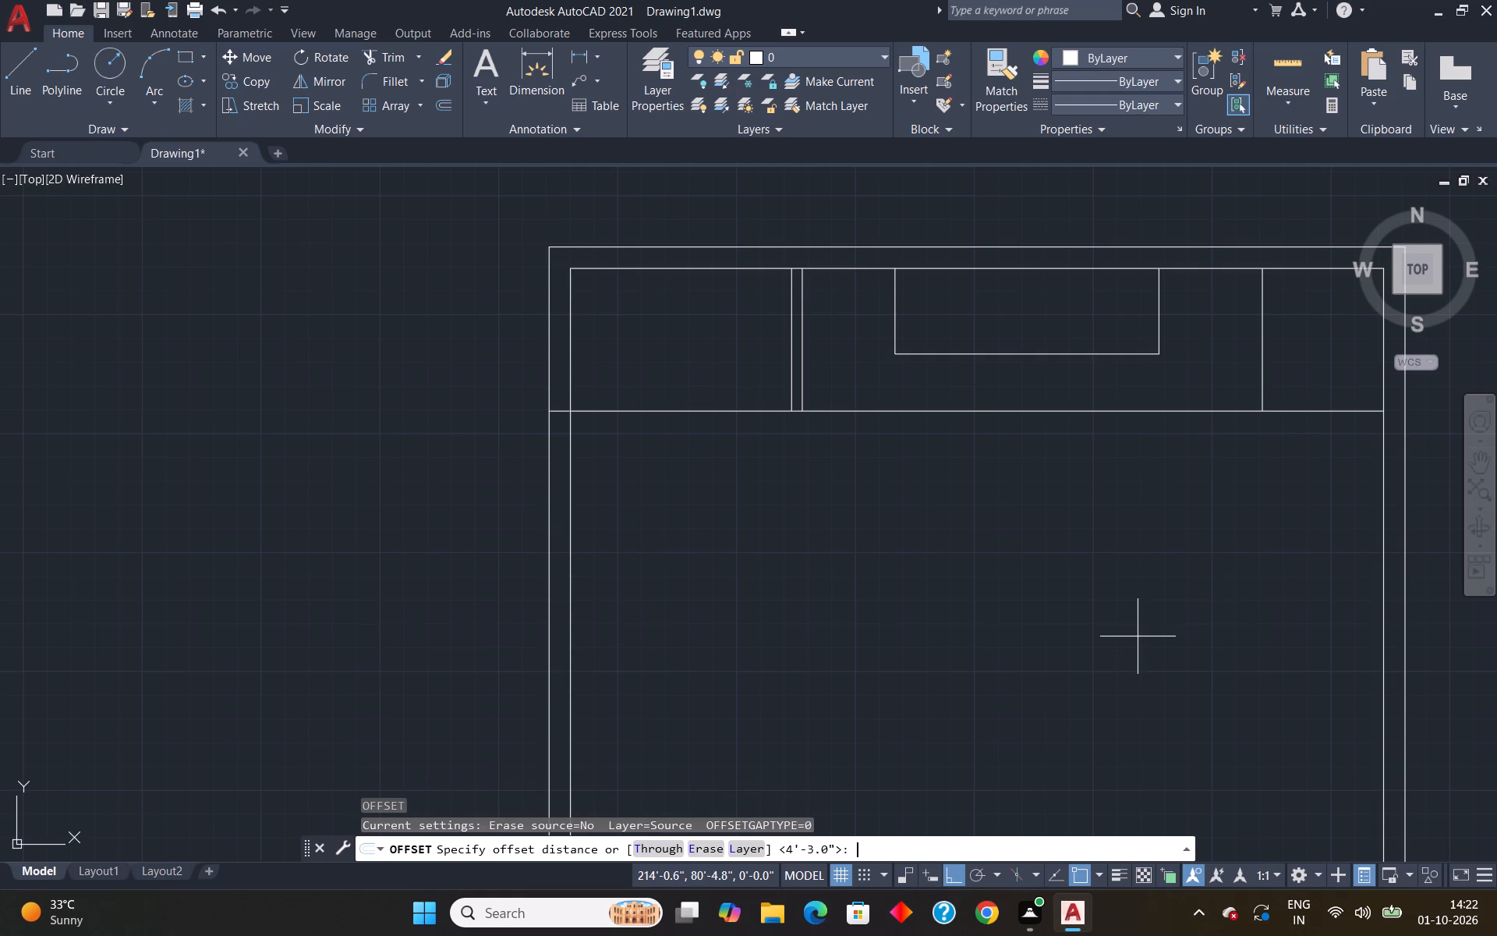
pyautogui.write('4.5"')
pyautogui.press('Return')
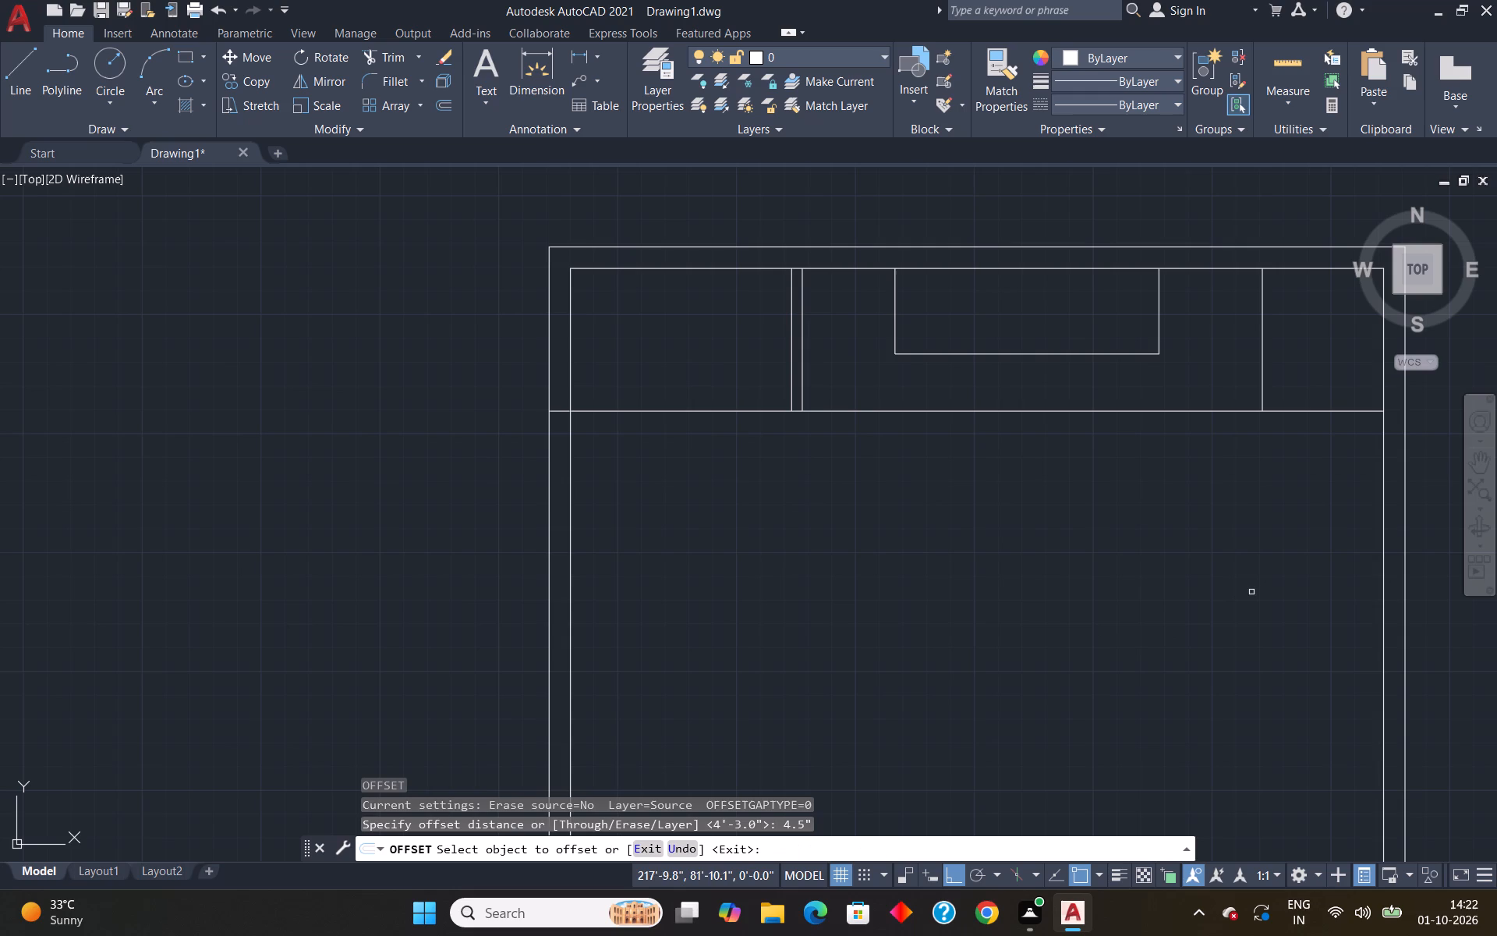
pyautogui.click(1262, 353)
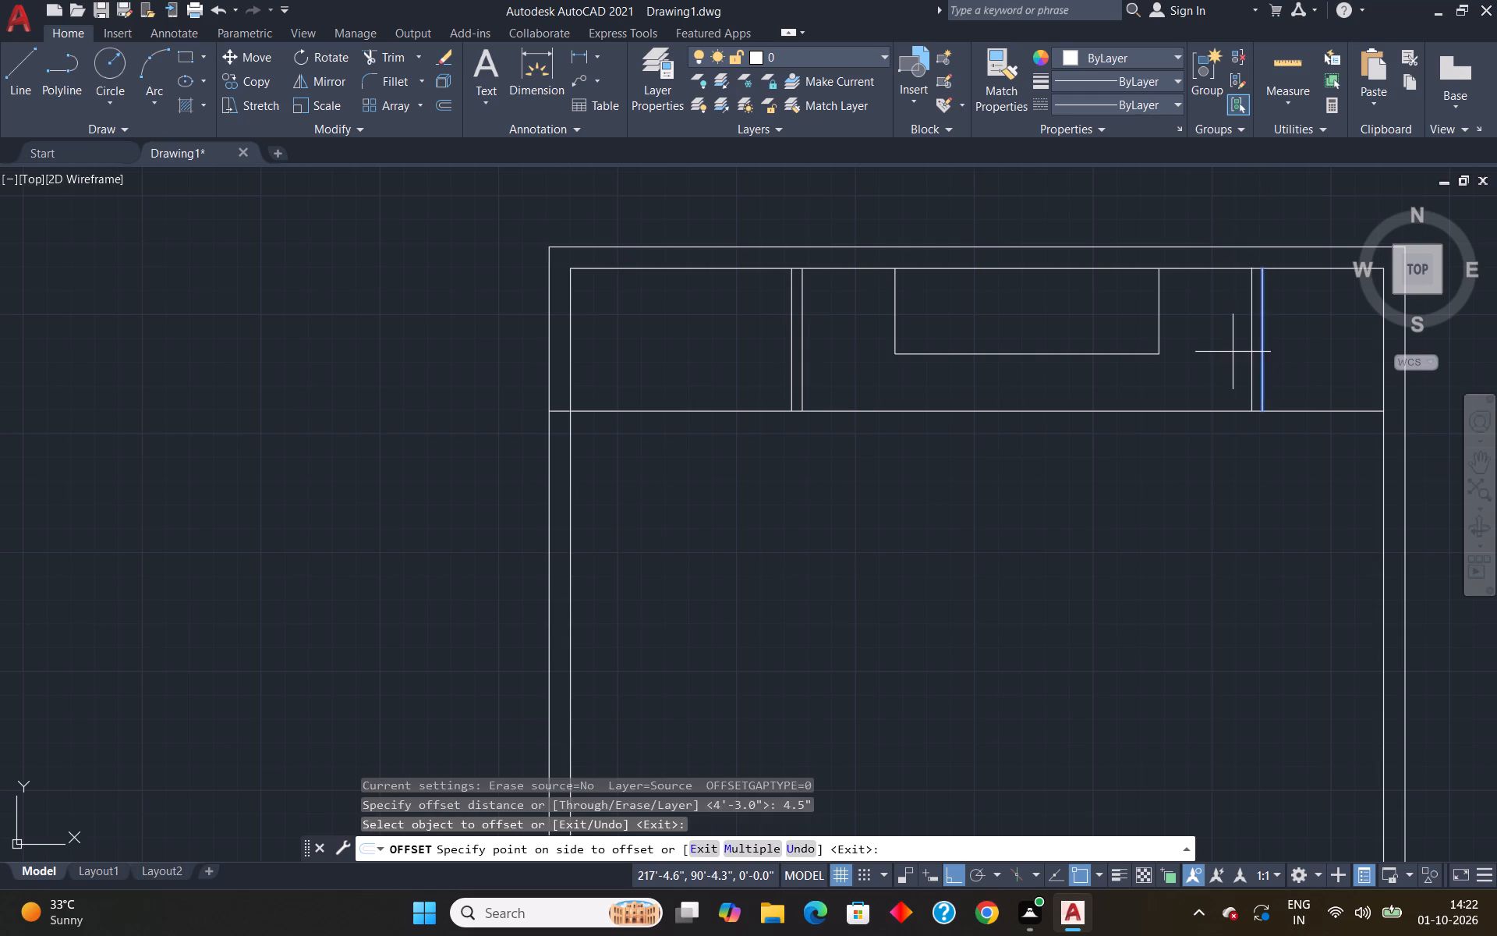
pyautogui.click(1233, 352)
pyautogui.press('space')
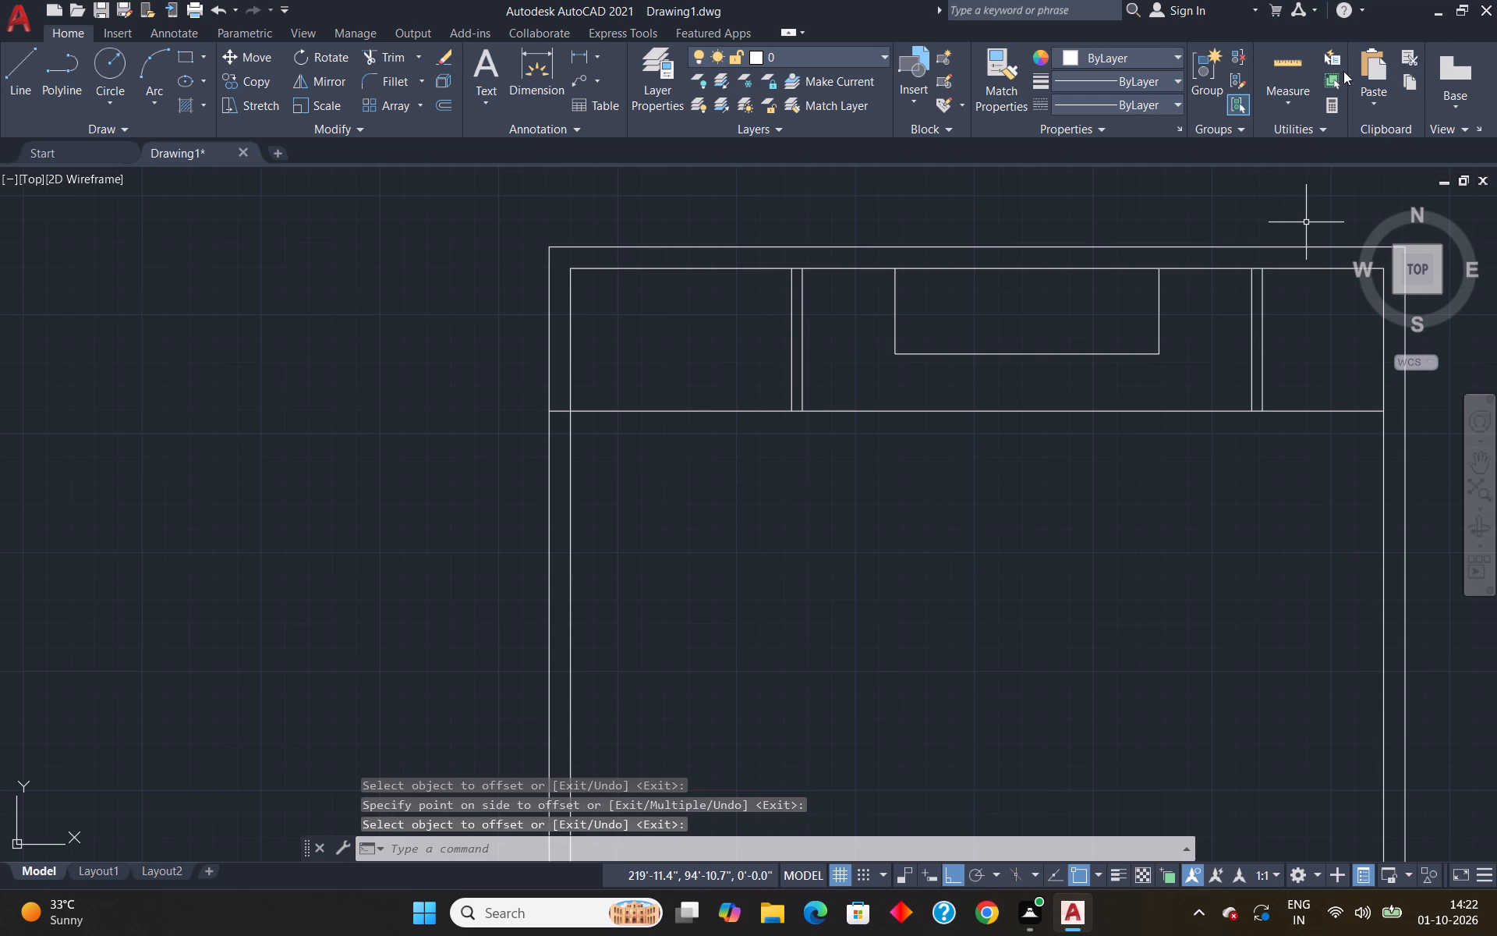
# Measure the spacing between the two partitions and around the 9'3" by 3' outline along the top wall.
pyautogui.click(1294, 73)
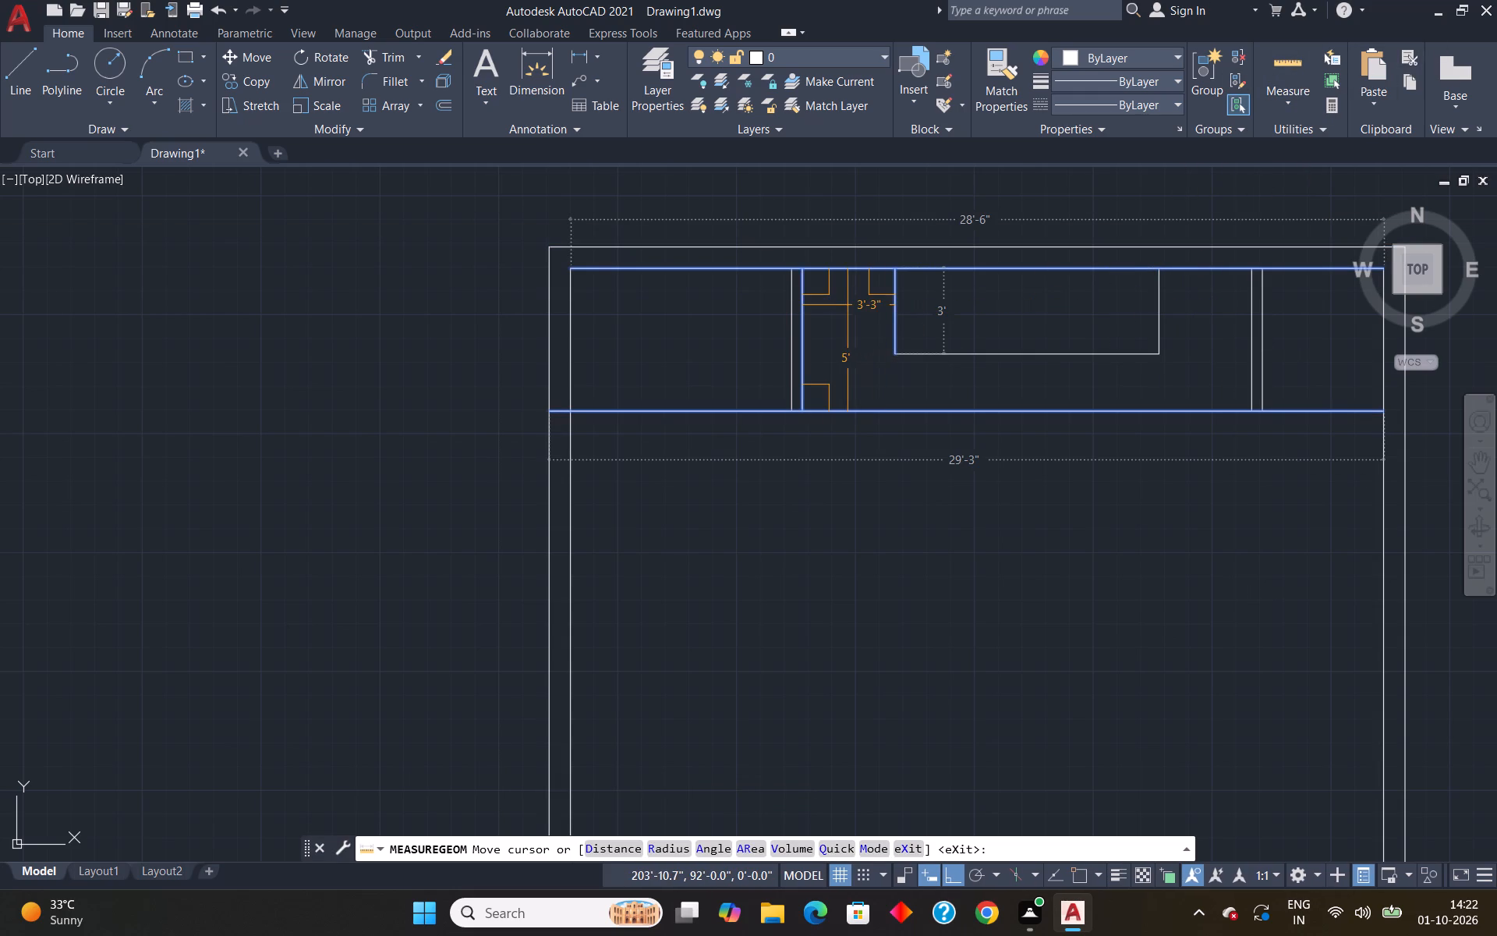
pyautogui.press('space')
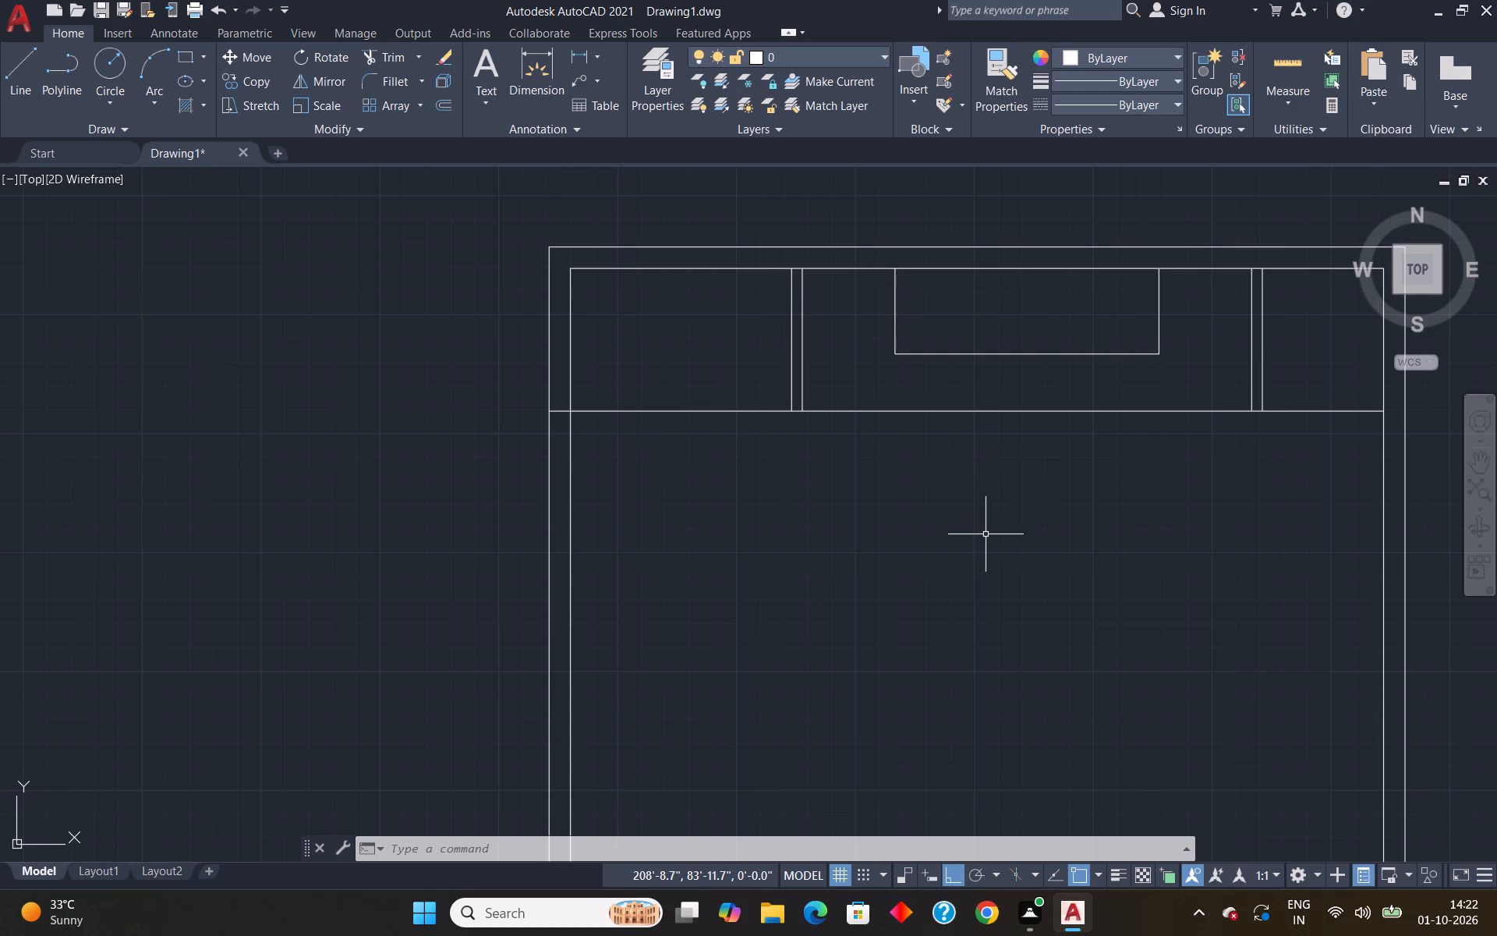
pyautogui.click(1287, 66)
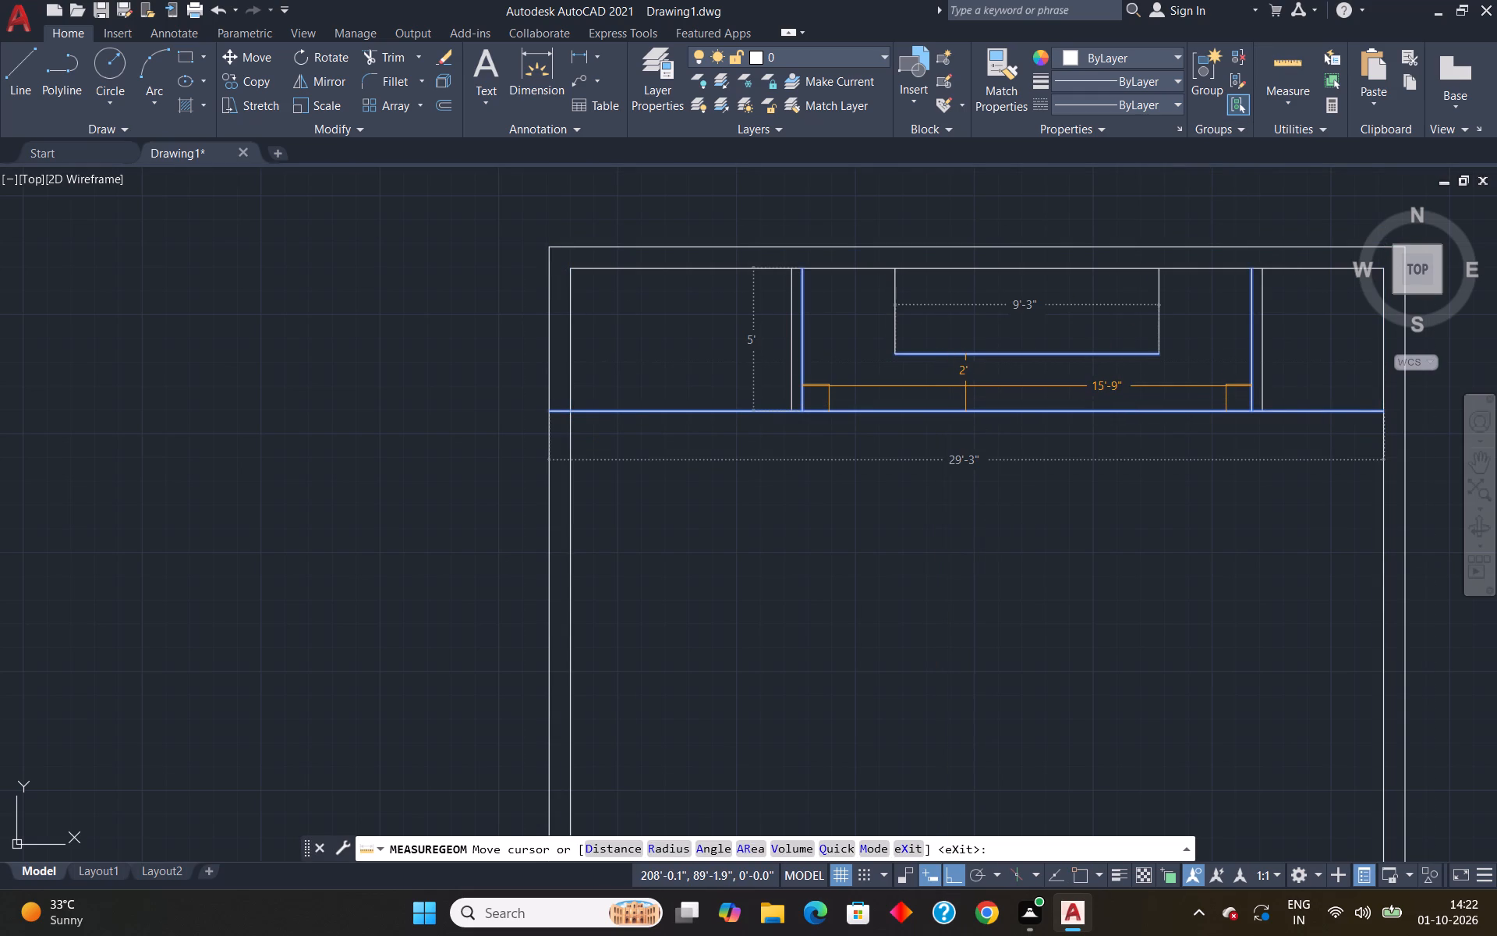
pyautogui.press('space')
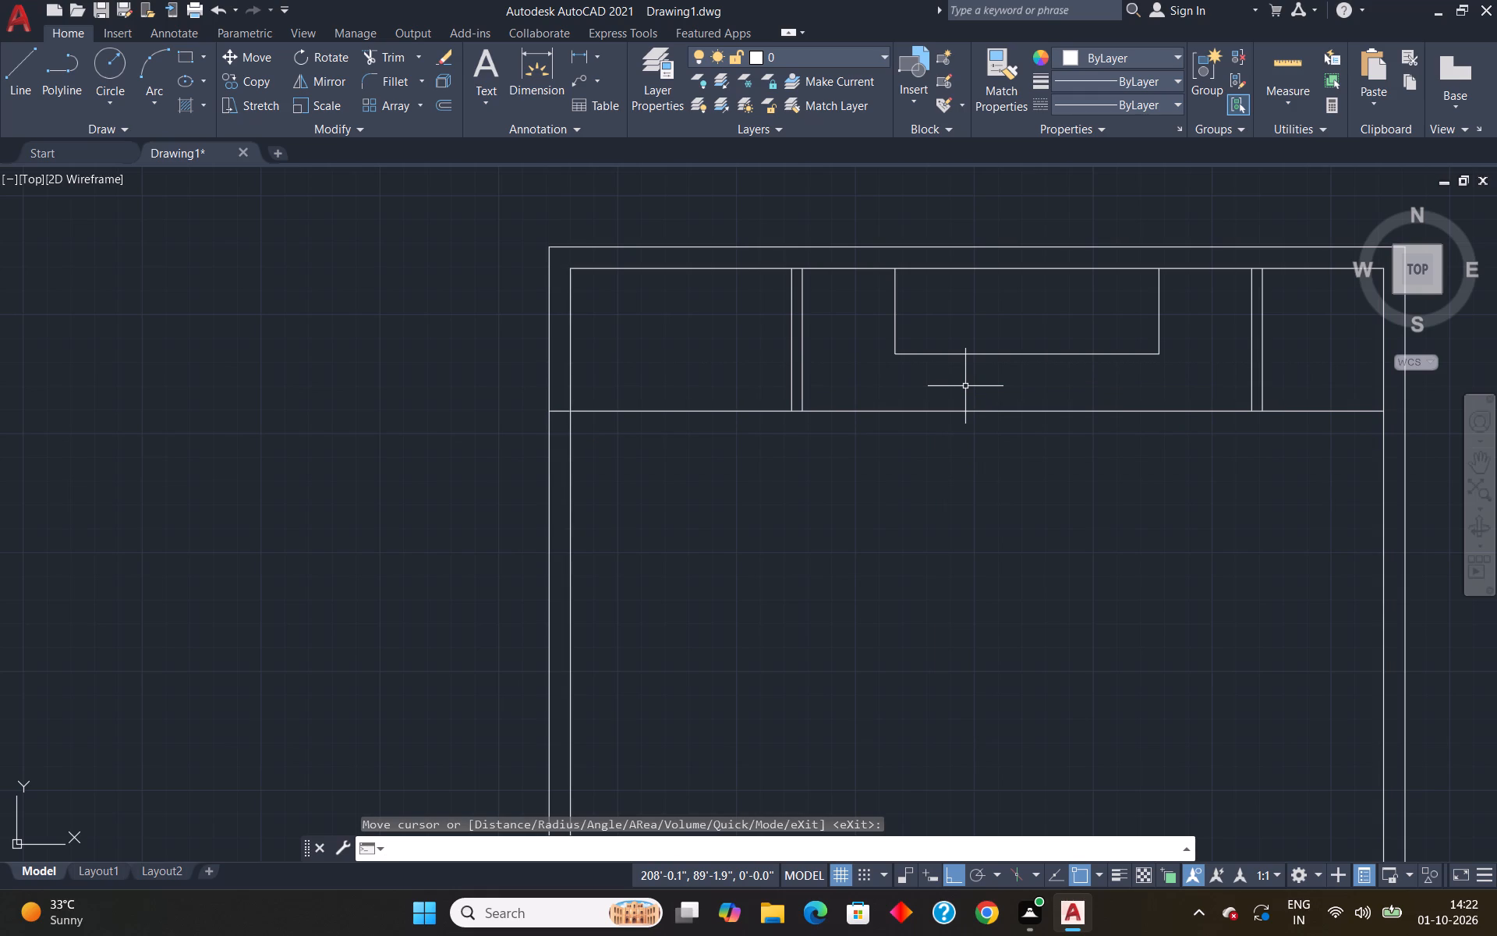
# Trim the end of the horizontal line 5' below the top wall where it crosses the left wall's thickness.
pyautogui.write('tr')
pyautogui.press('Return')
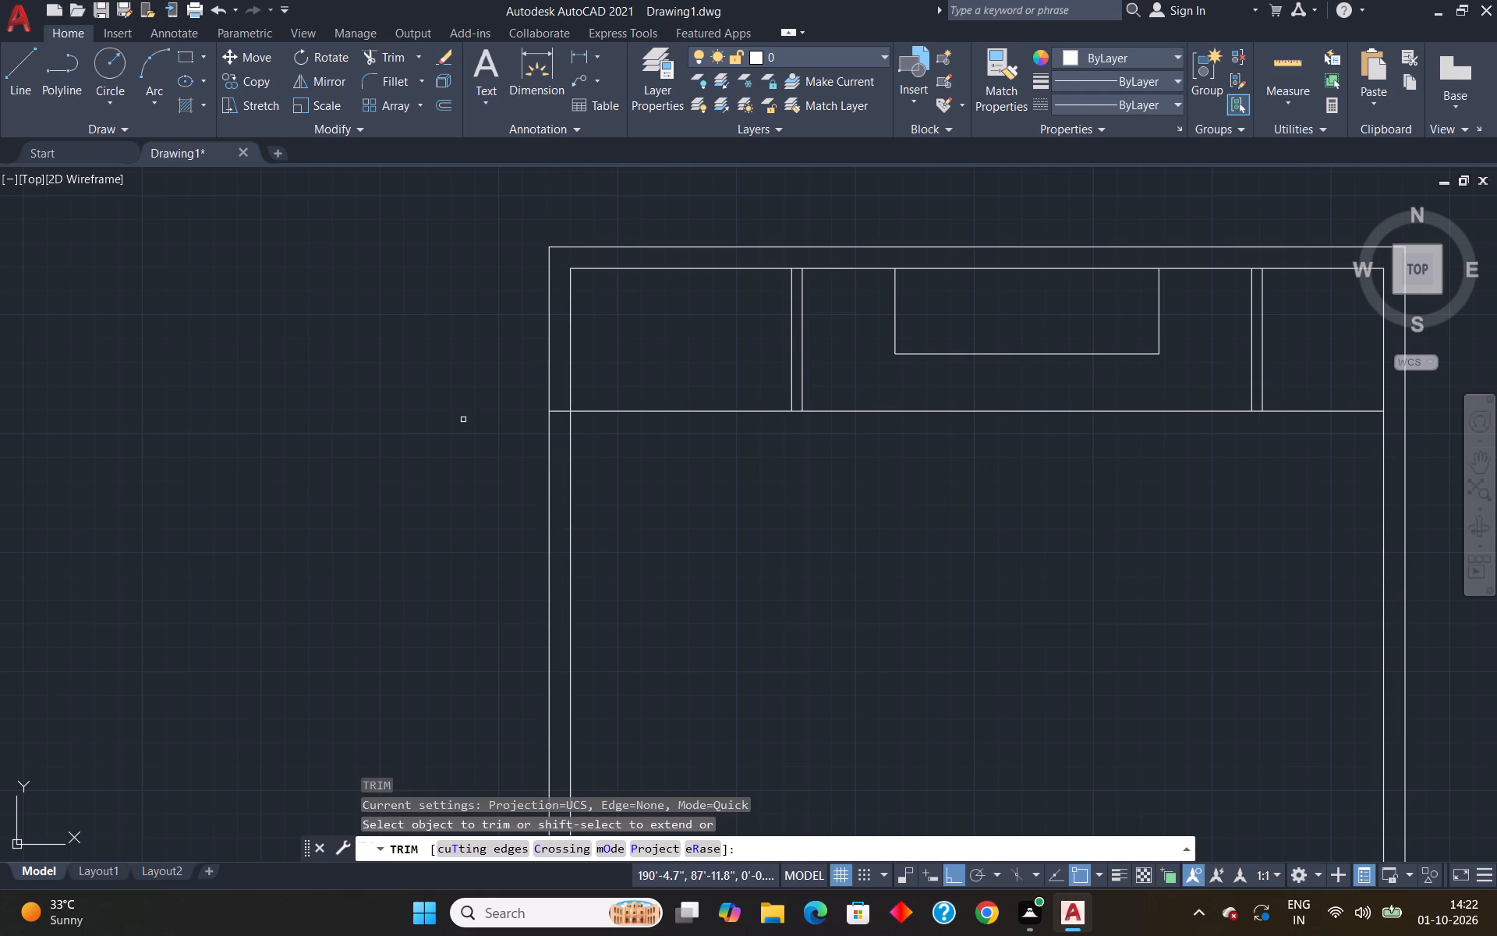
pyautogui.scroll(2, 585, 424)
pyautogui.moveTo(517, 361); pyautogui.dragTo(495, 438)
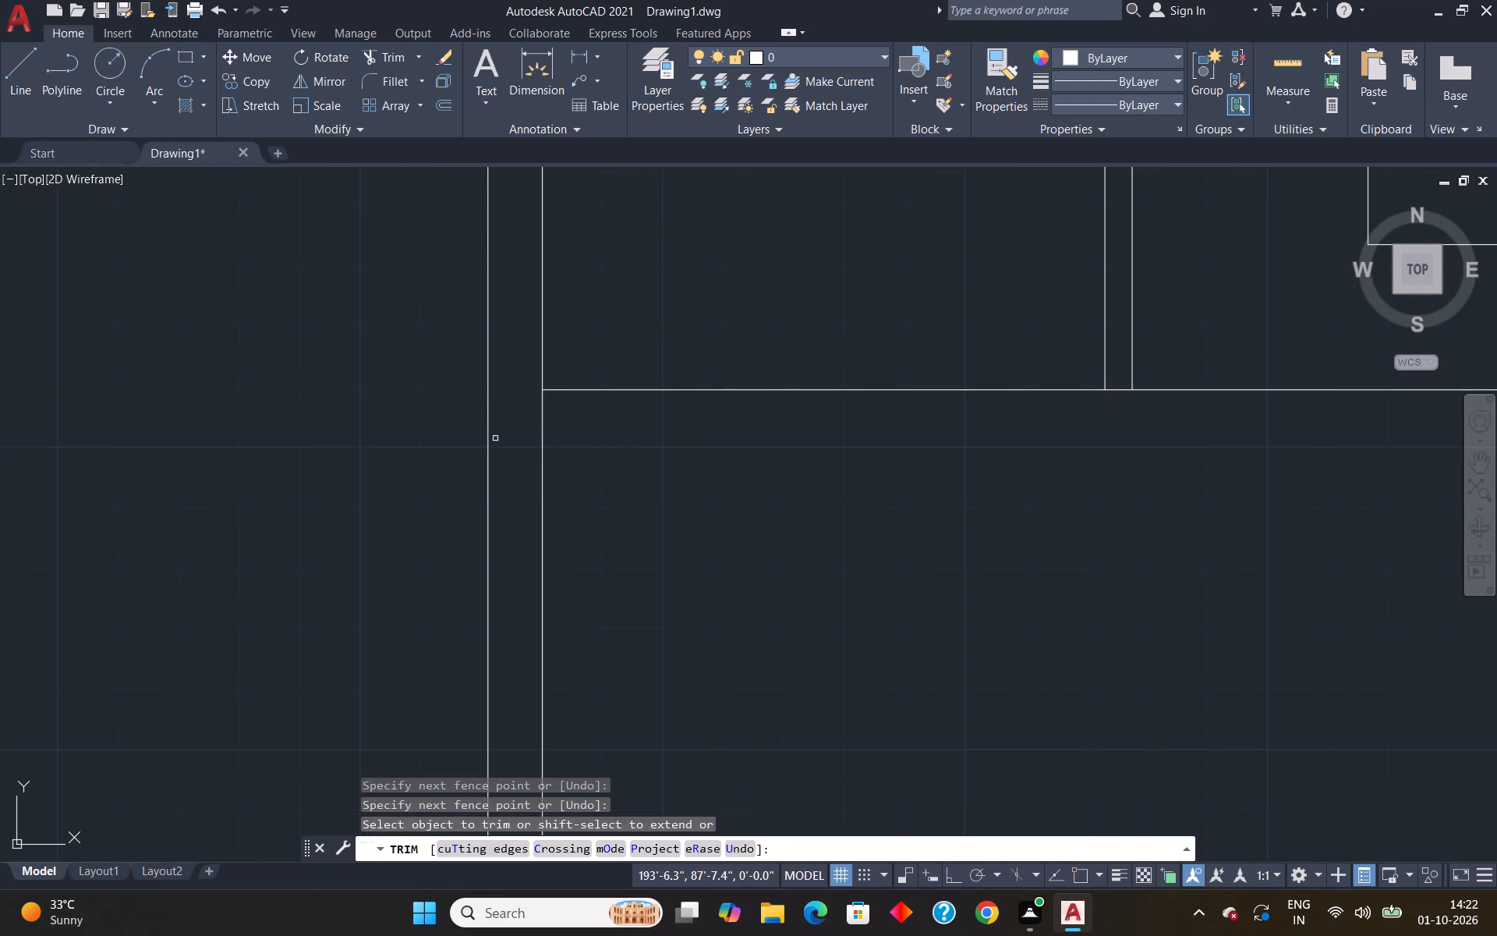
pyautogui.press('space')
pyautogui.scroll(-3, 546, 445)
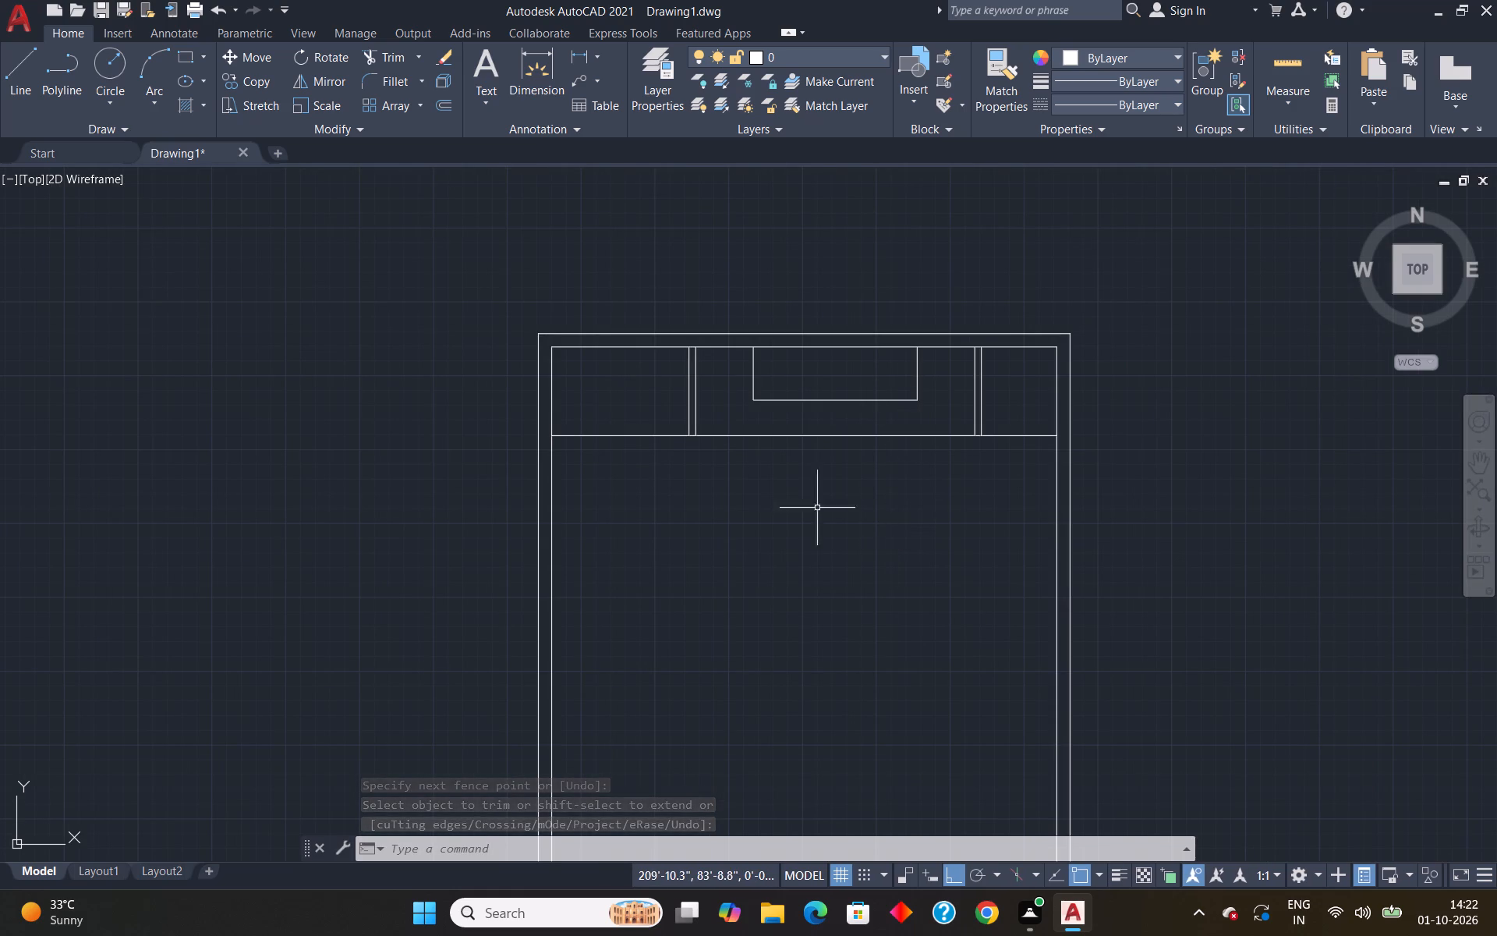
# Offset the horizontal line 5' below the top wall 4.5" downward to form a horizontal partition.
pyautogui.click(761, 448)
pyautogui.press('o')
pyautogui.press('Return')
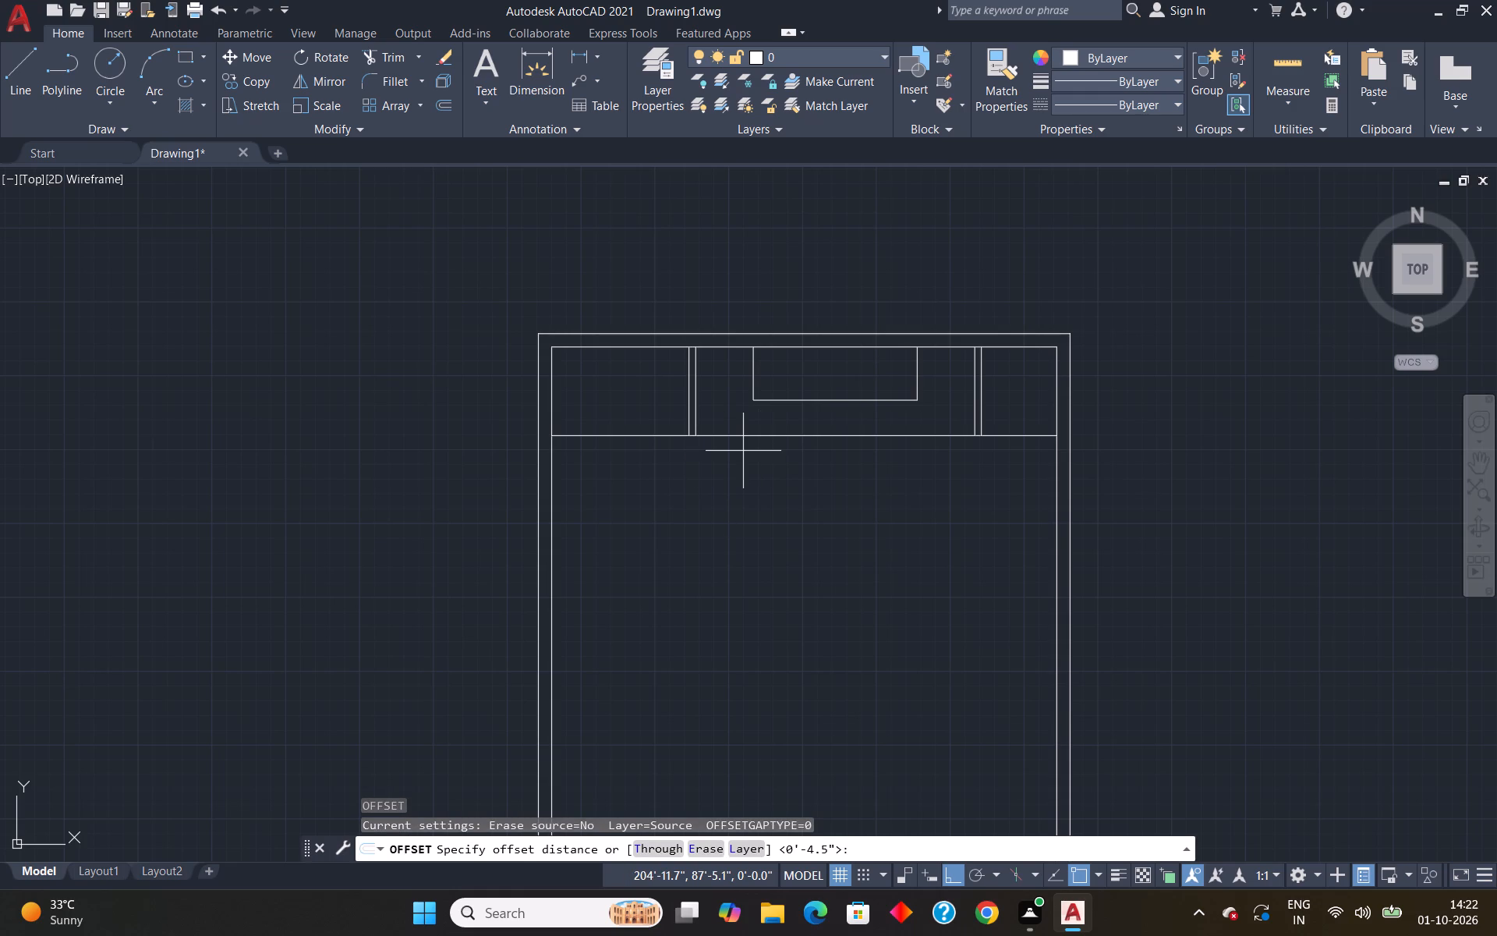
pyautogui.write('4.5"')
pyautogui.press('Return')
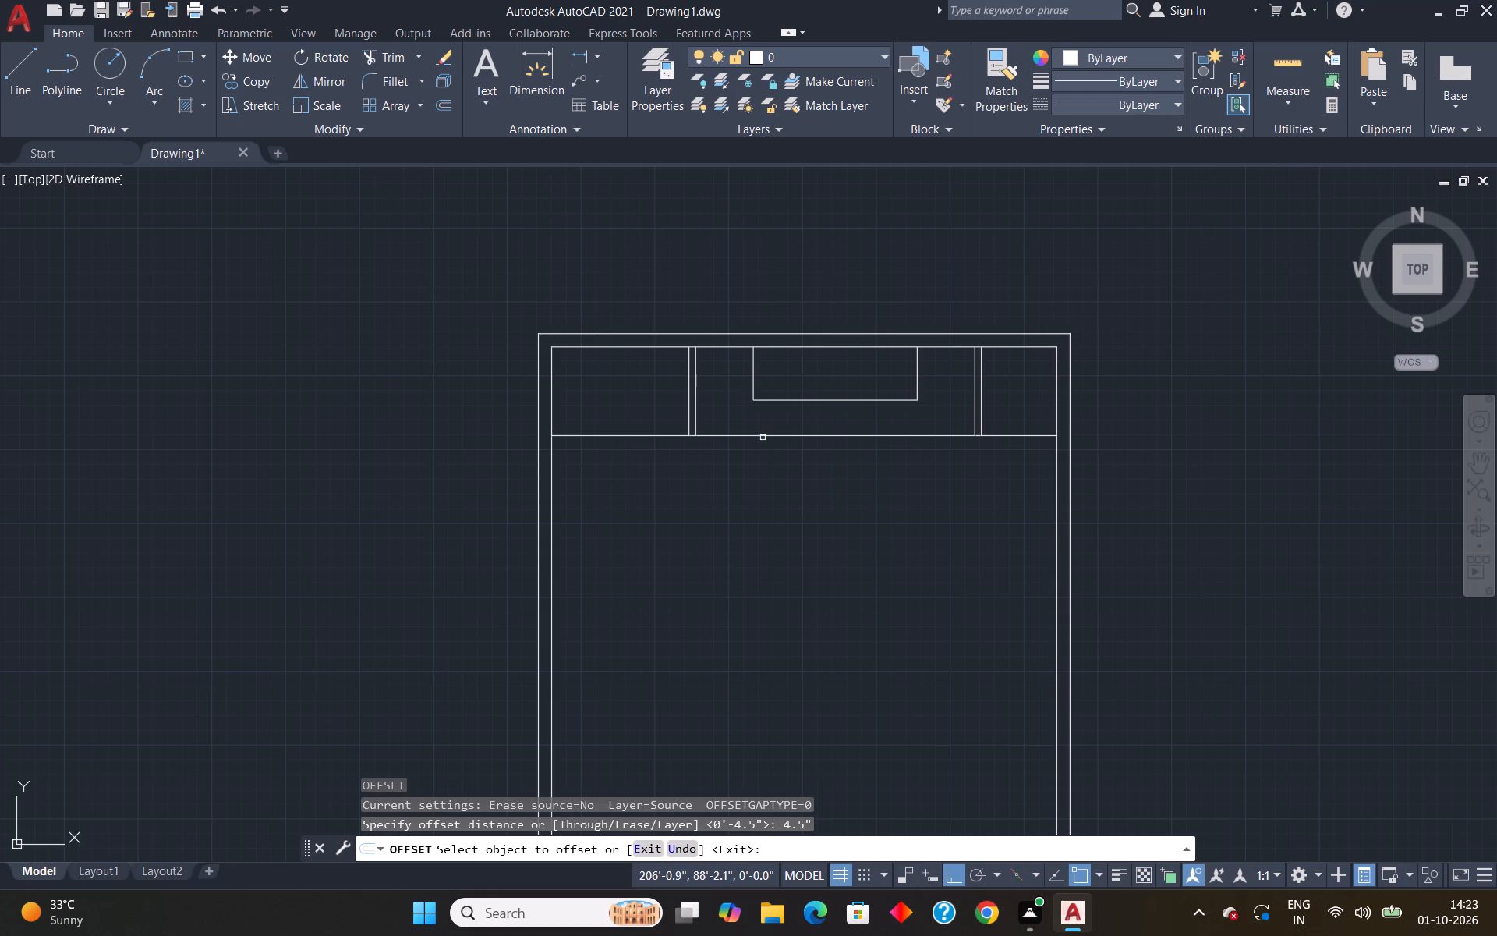
pyautogui.click(763, 438)
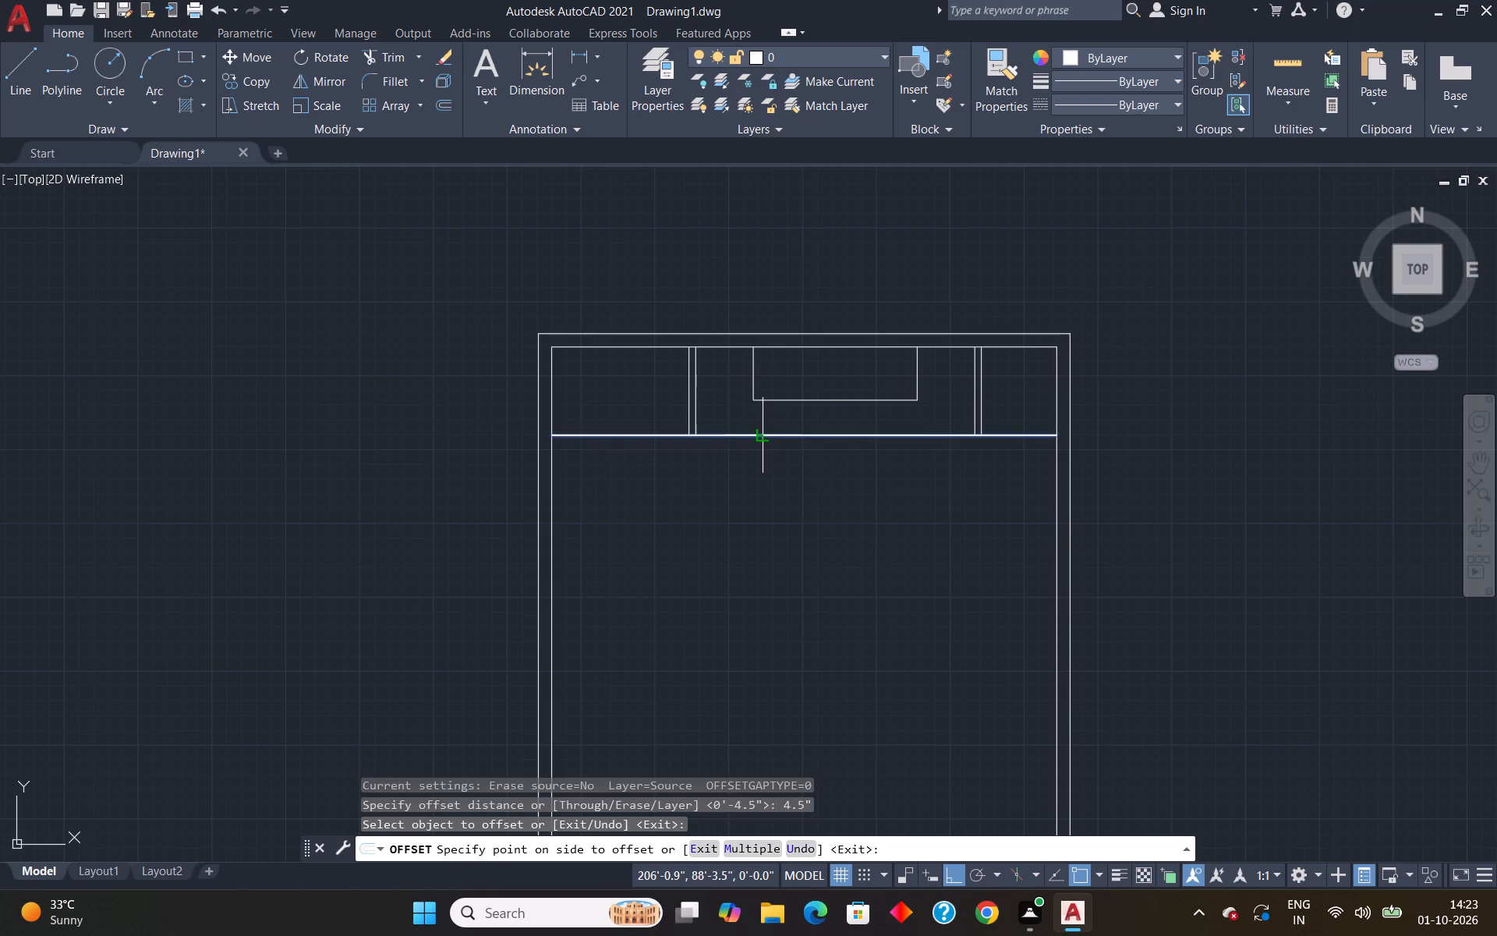
pyautogui.click(758, 464)
pyautogui.click(752, 459)
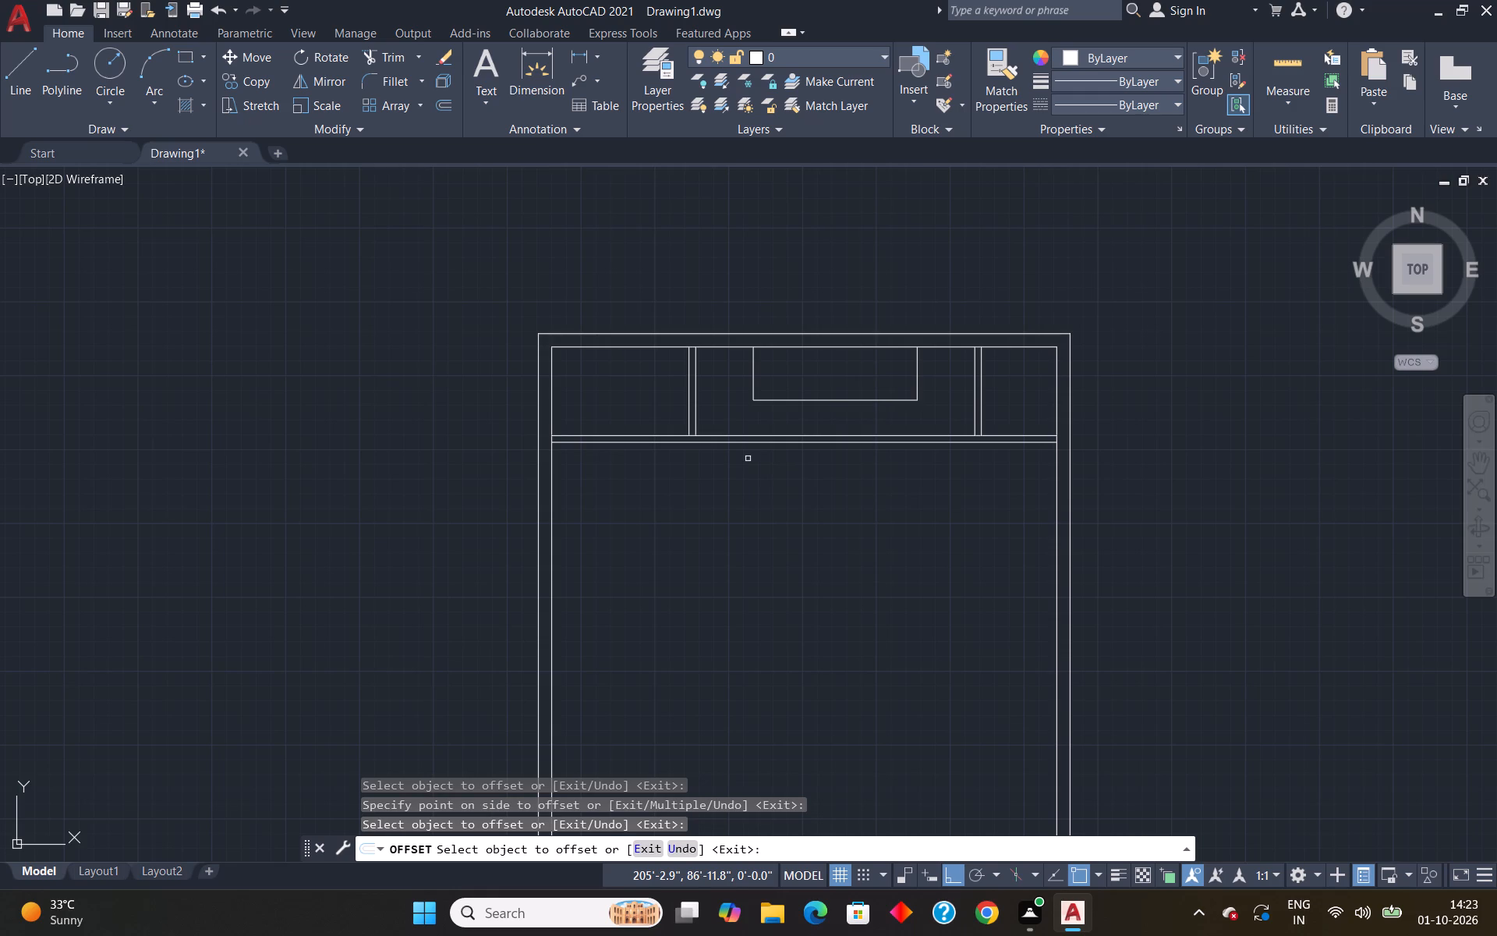
pyautogui.press('space')
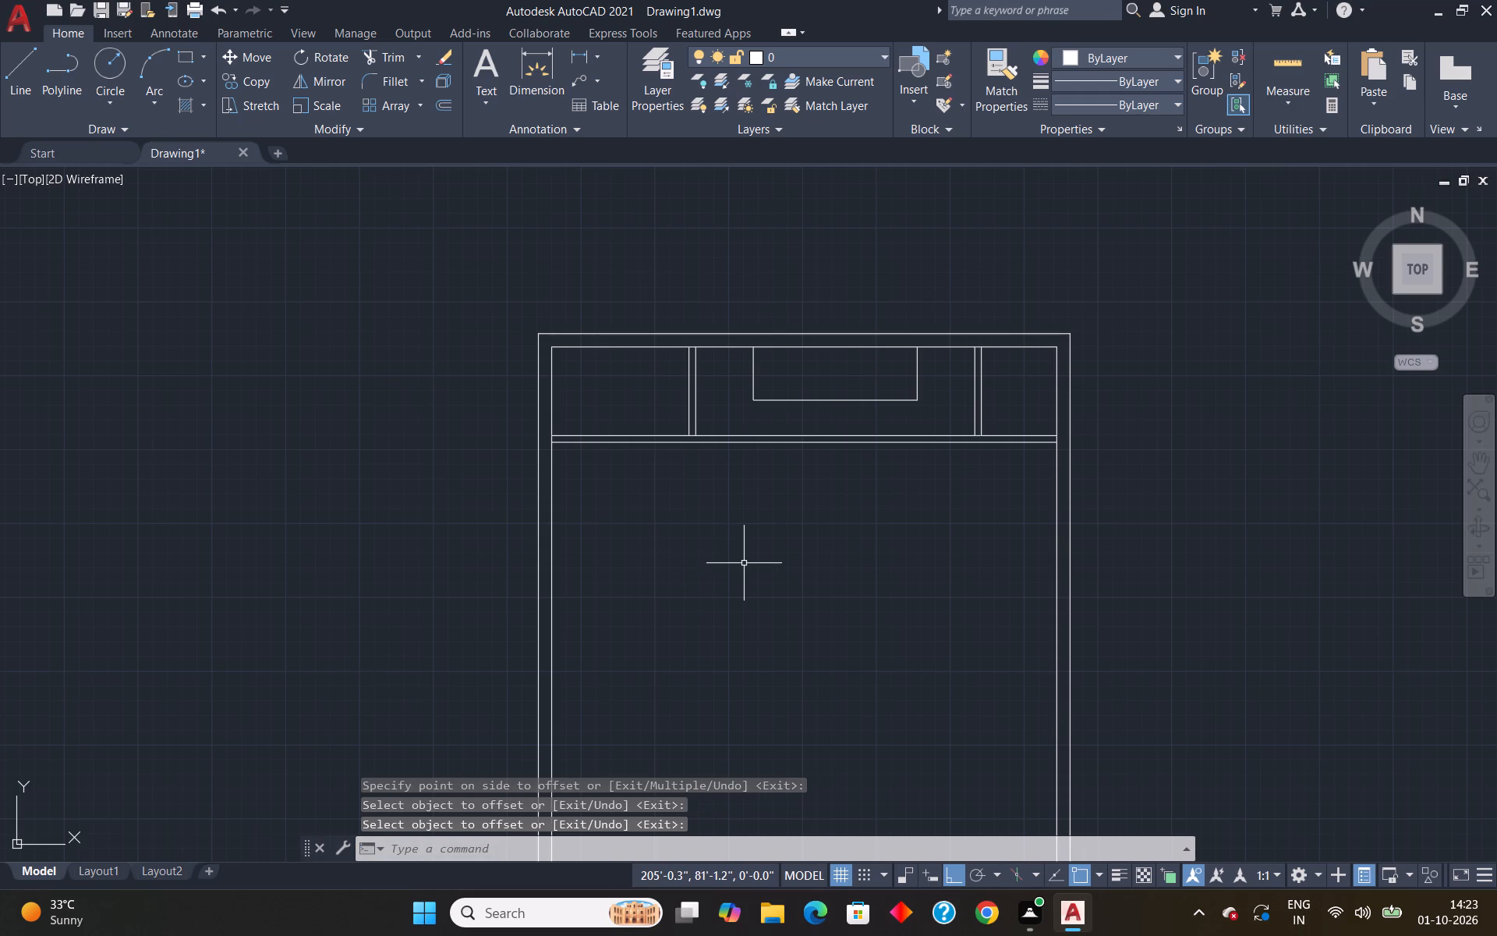
# Offset the horizontal partition's lower line 15' downward.
pyautogui.press('o')
pyautogui.press('Return')
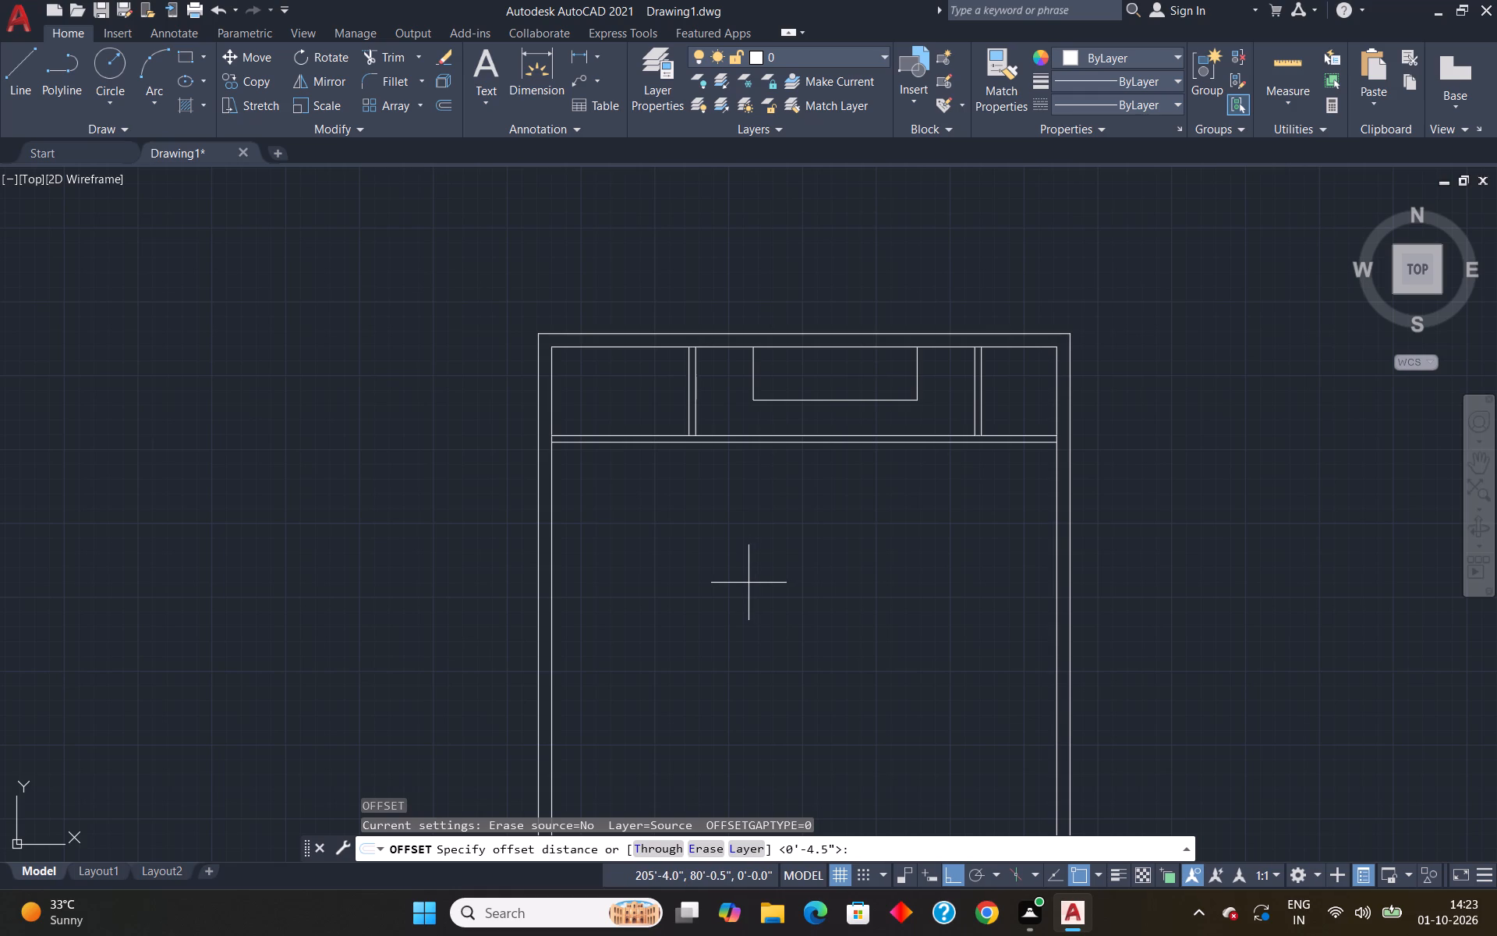
pyautogui.write('15')
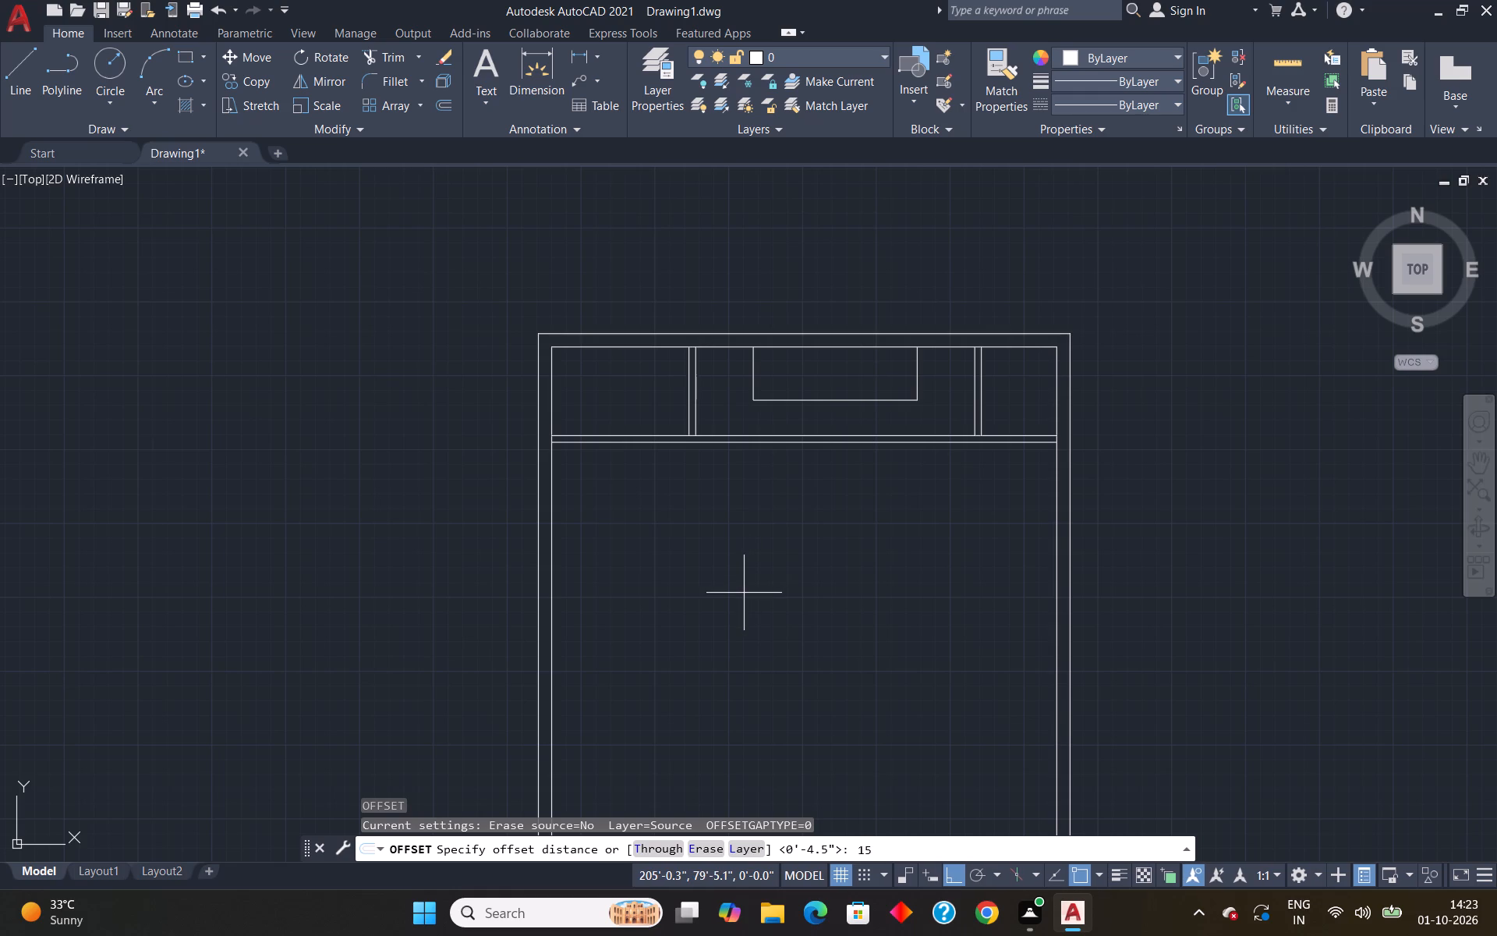
pyautogui.press("'")
pyautogui.press('Return')
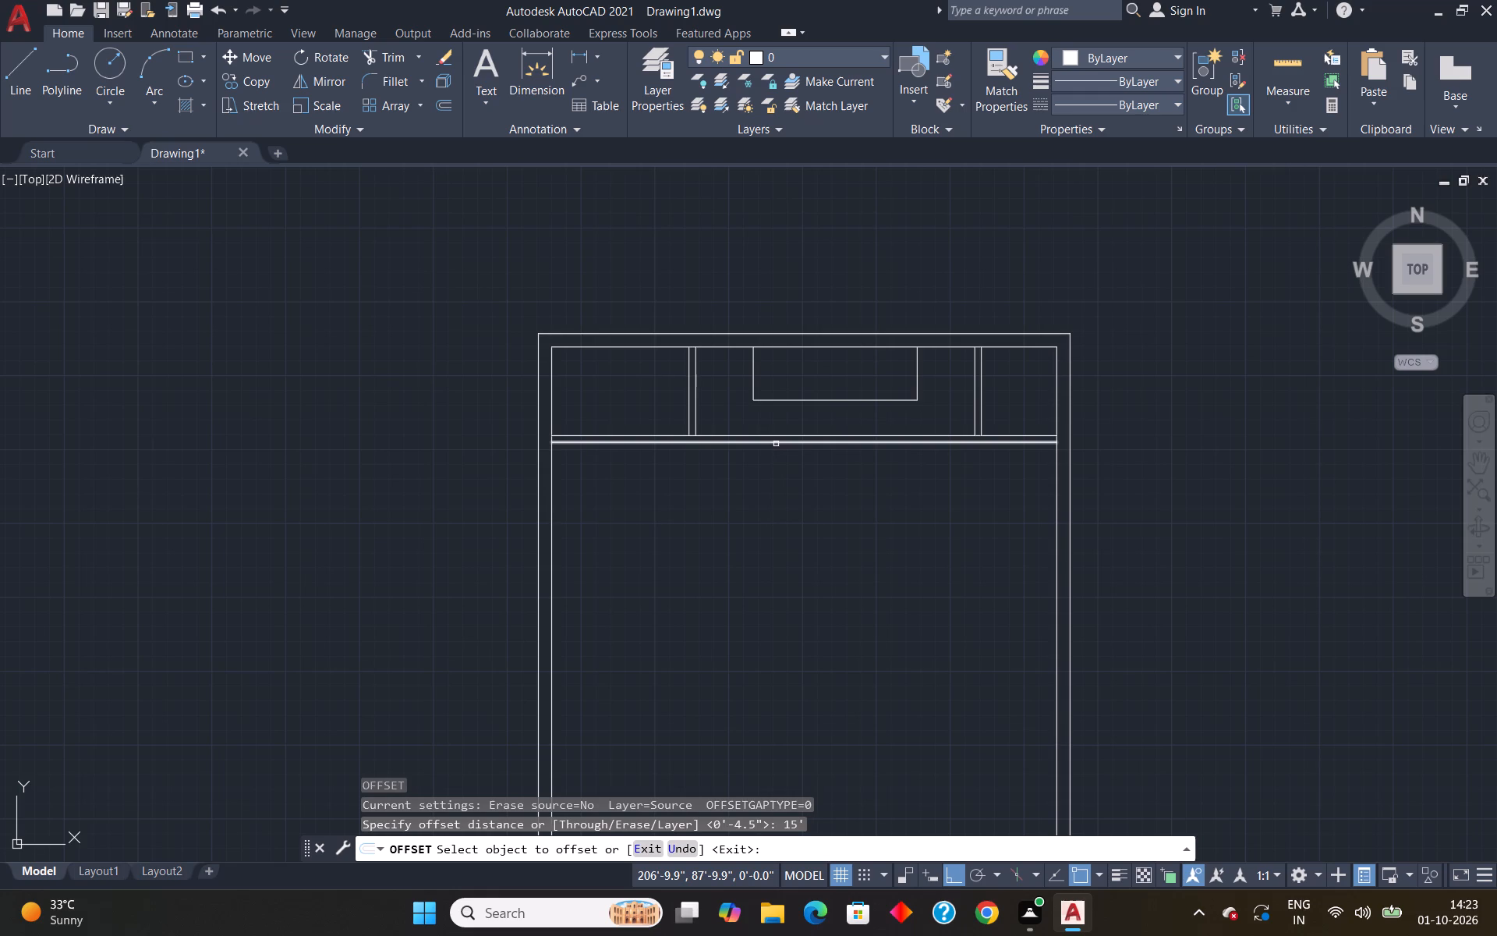
pyautogui.click(776, 444)
pyautogui.click(784, 508)
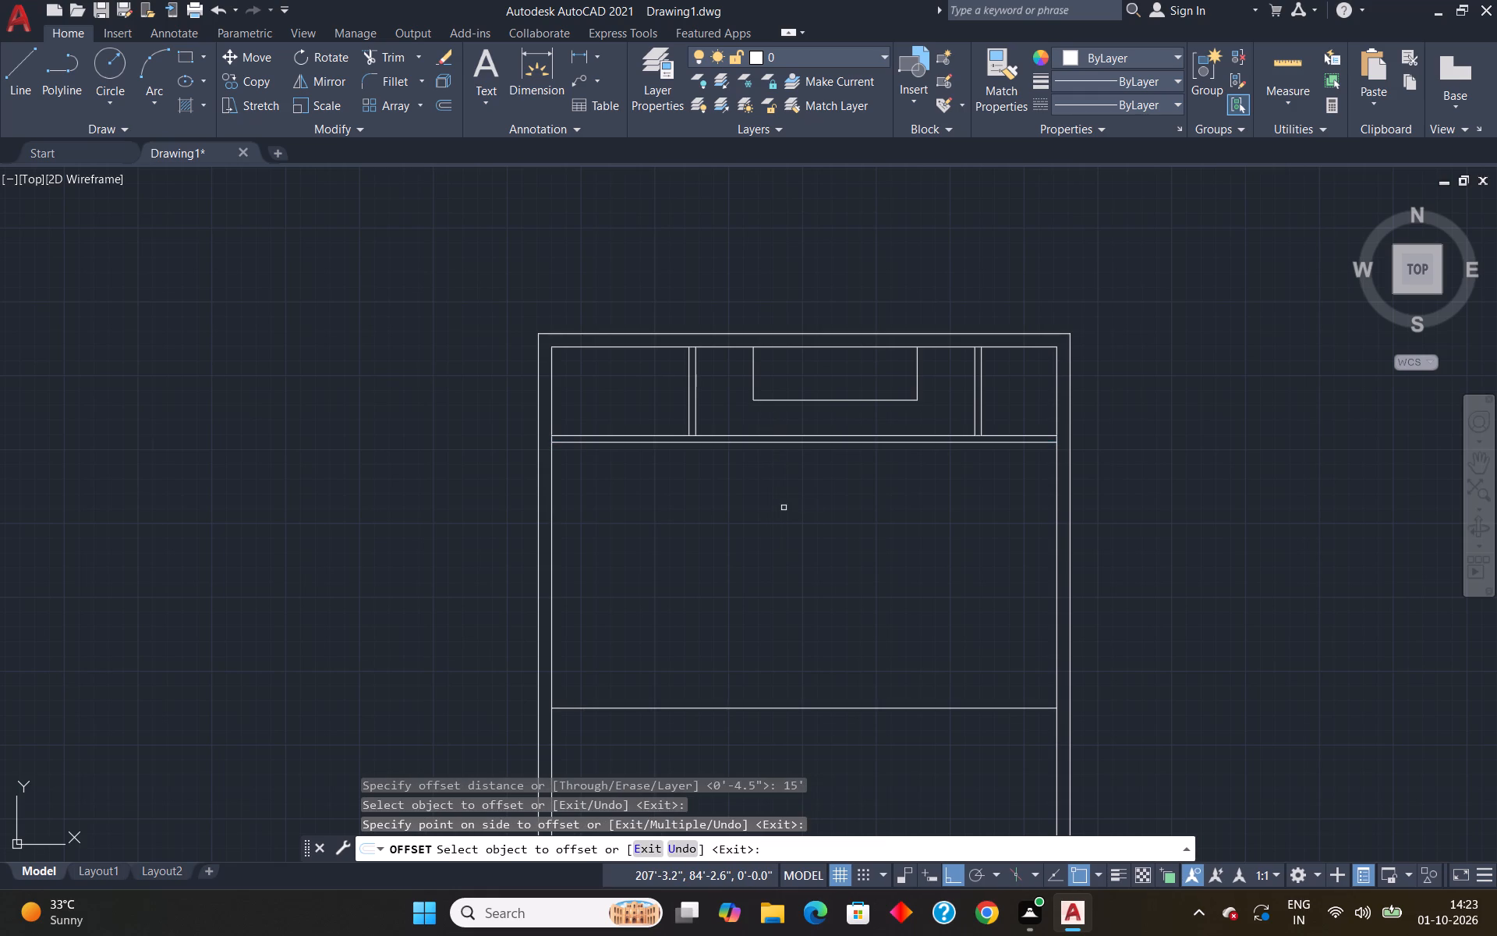
pyautogui.press('space')
# Offset the left wall's inner line 11'7.5" to the right, into the plan.
pyautogui.press('o')
pyautogui.press('Return')
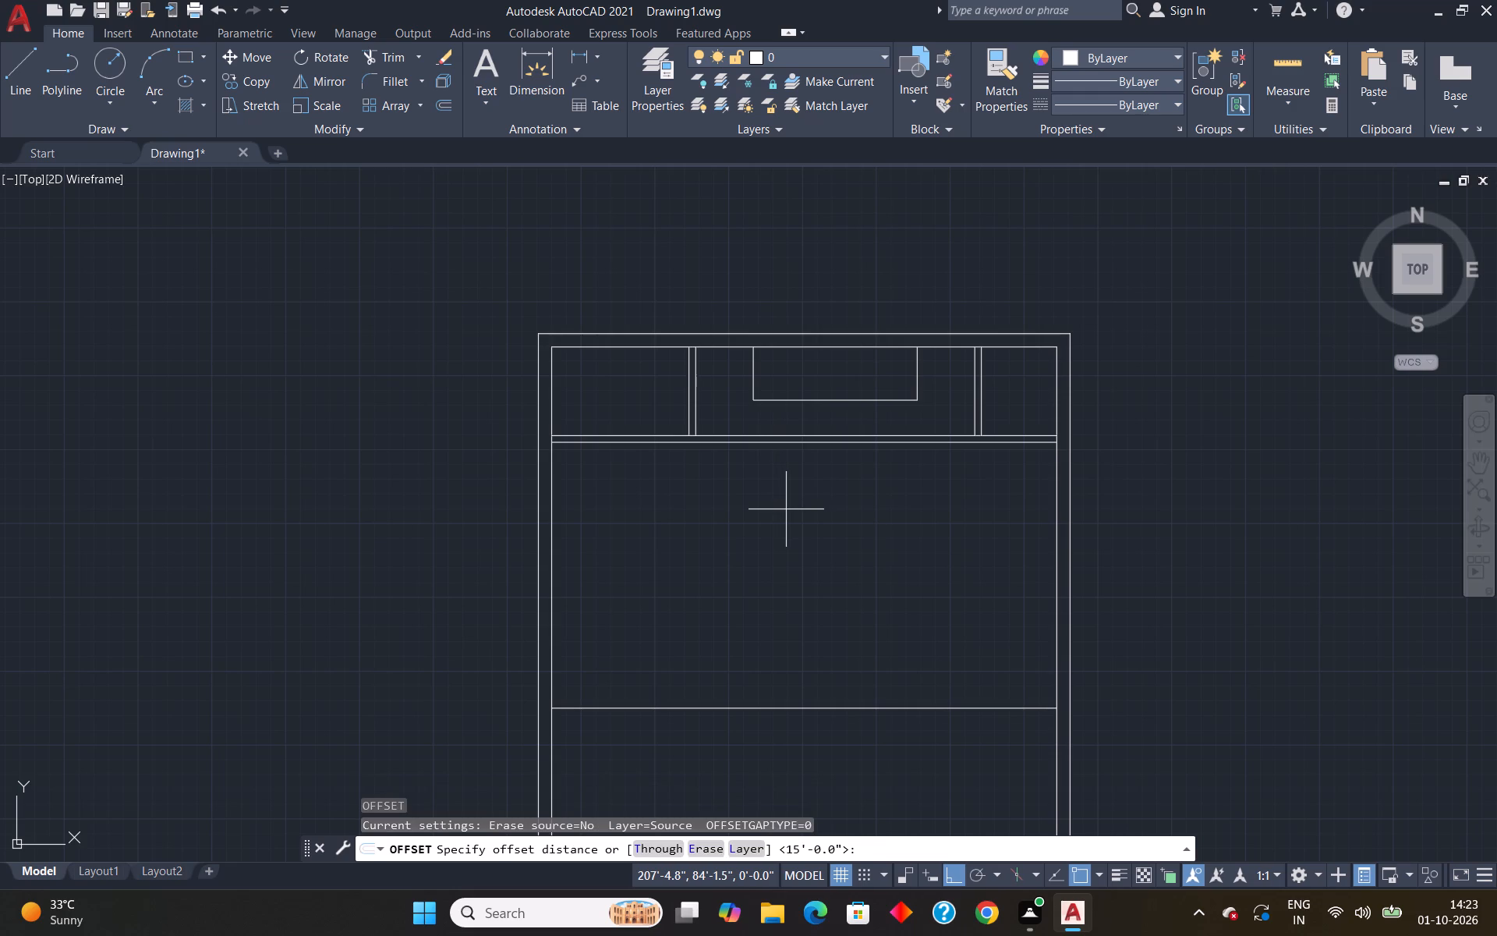
pyautogui.write('11')
pyautogui.press("'")
pyautogui.press('7')
pyautogui.press('BackSpace')
pyautogui.press('7')
pyautogui.write('.5"')
pyautogui.press('Return')
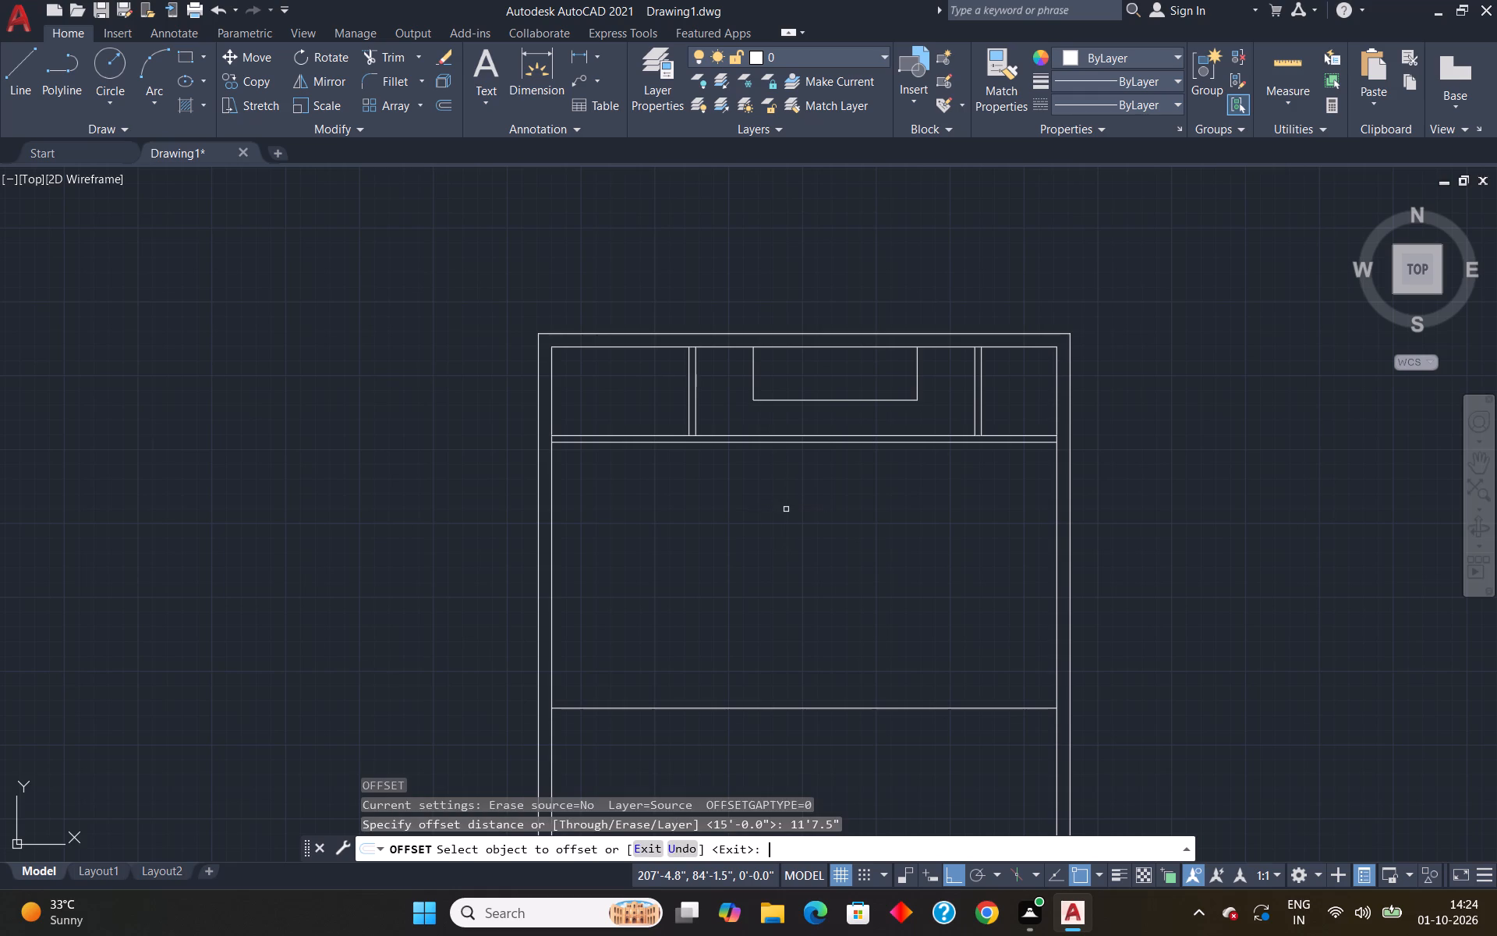
pyautogui.click(550, 578)
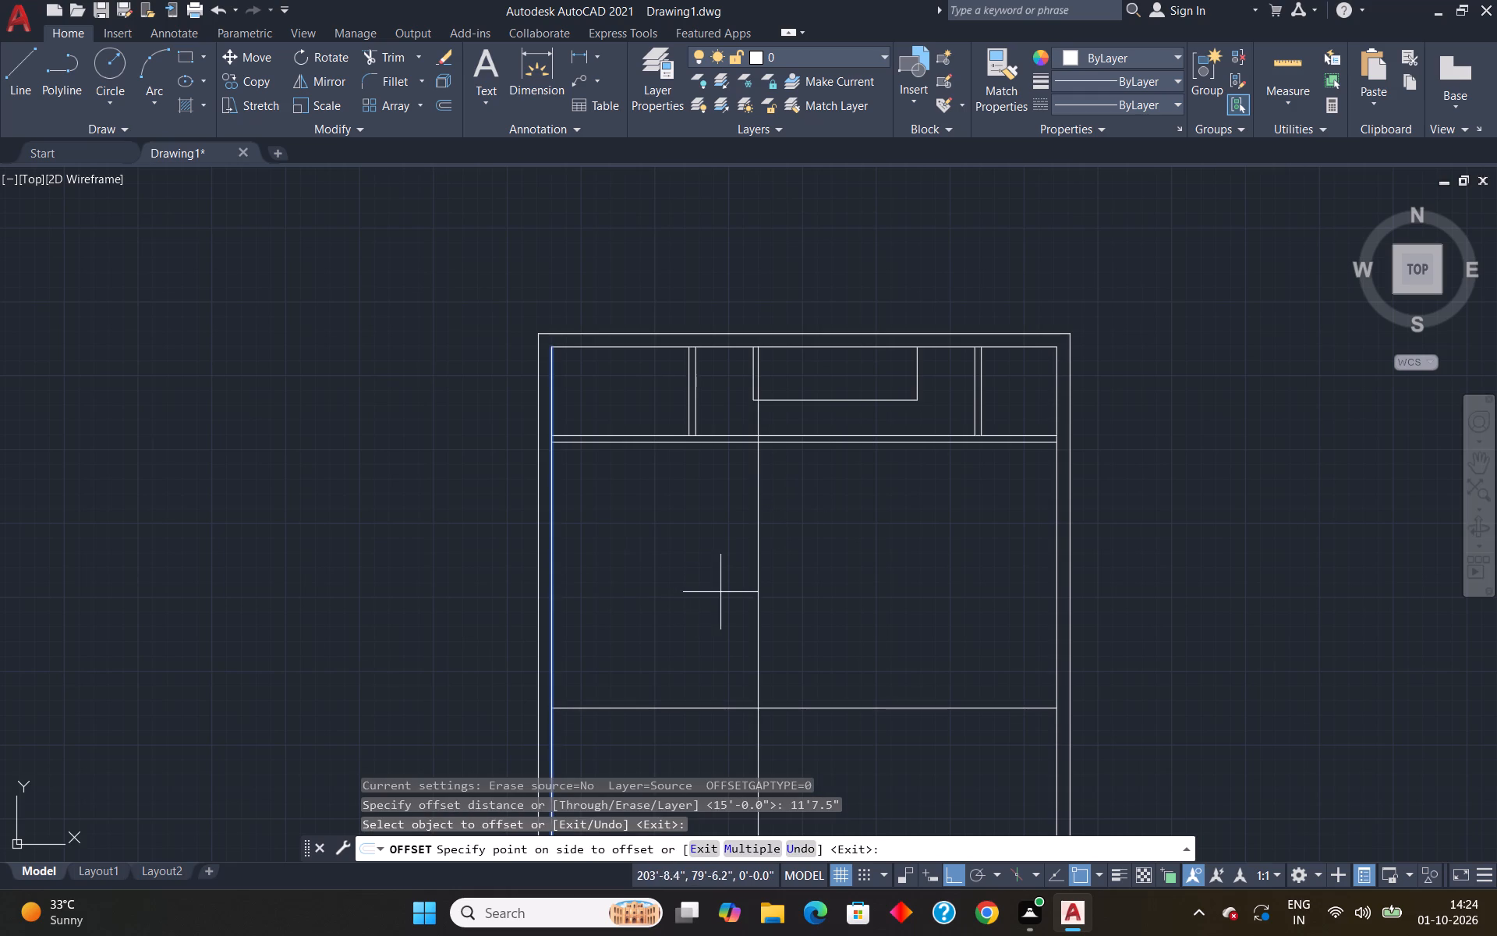
pyautogui.click(767, 602)
pyautogui.press('space')
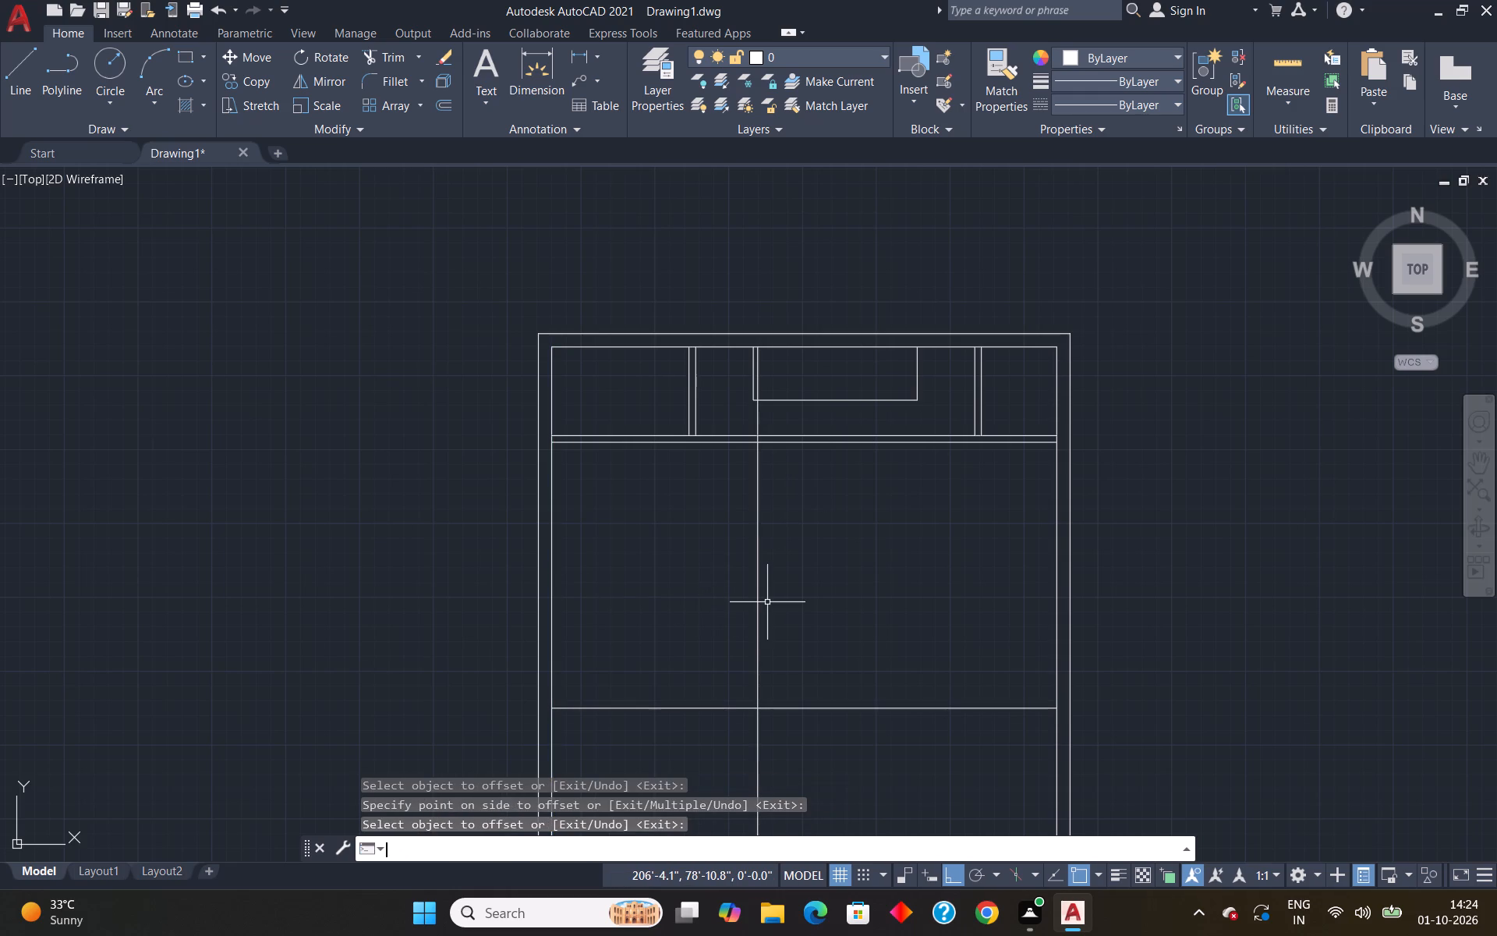
# Trim the new vertical line above the horizontal partition and below the horizontal line 15' beneath it.
pyautogui.write('tr')
pyautogui.press('Return')
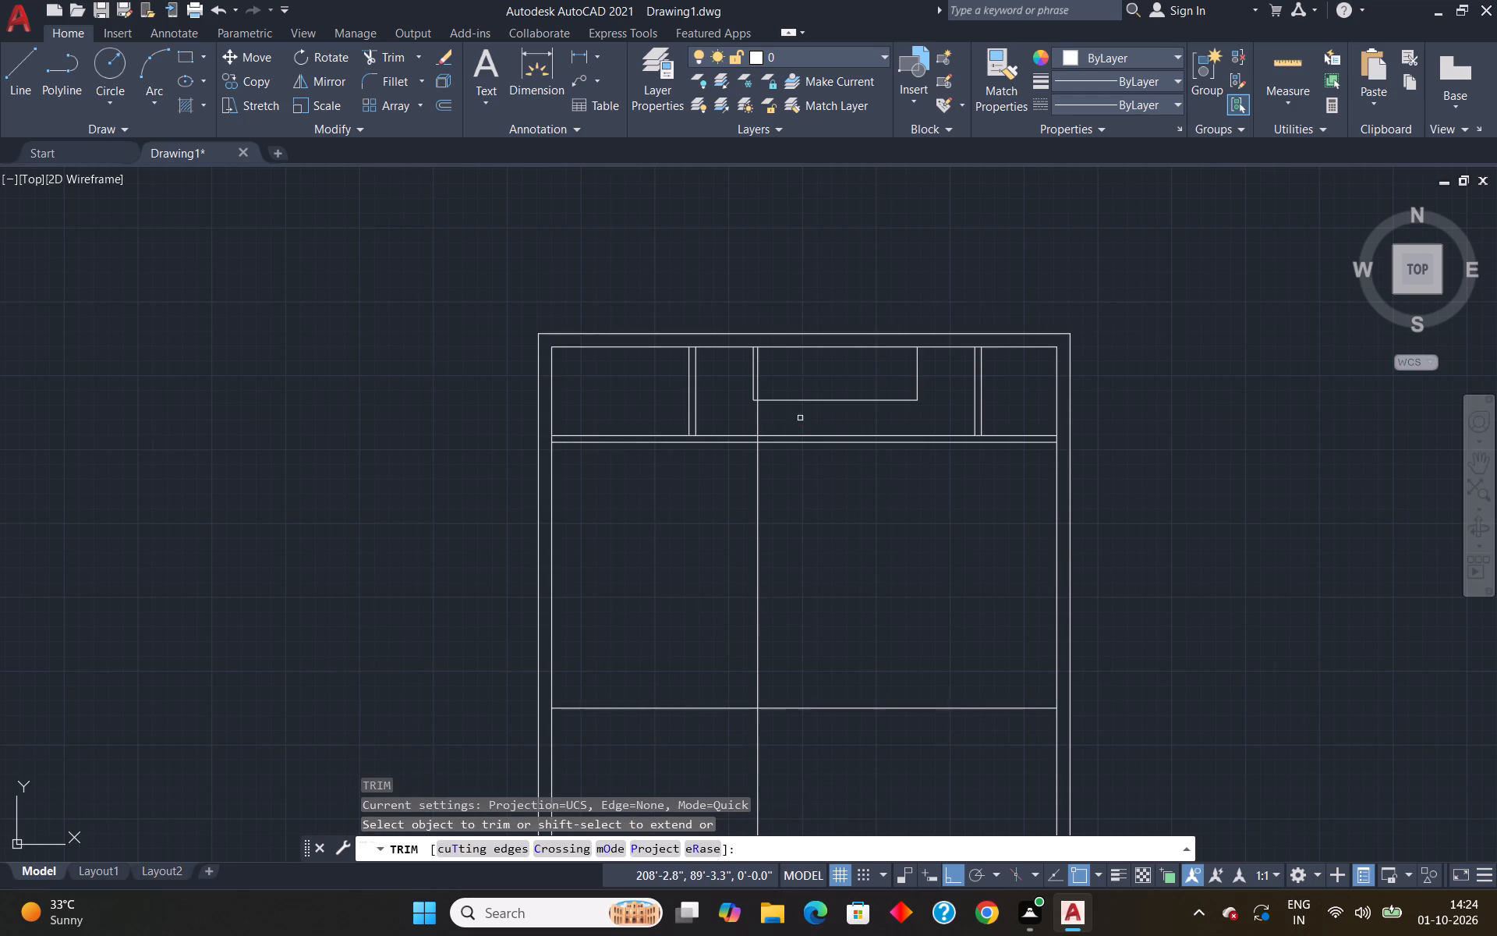
pyautogui.scroll(2, 774, 410)
pyautogui.moveTo(687, 431); pyautogui.dragTo(790, 431)
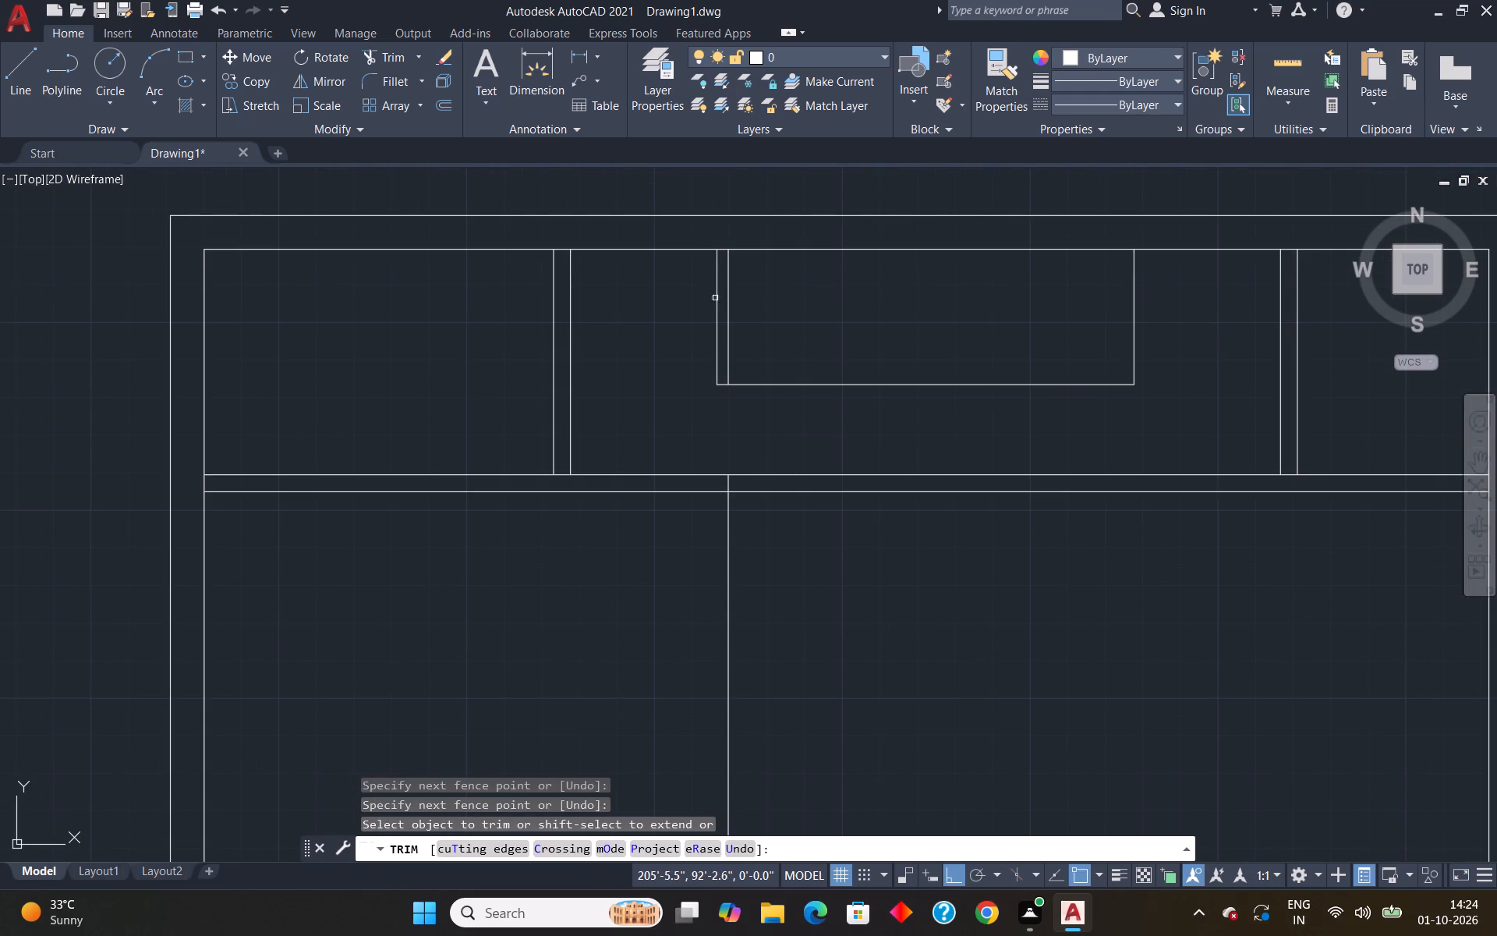
pyautogui.click(731, 303)
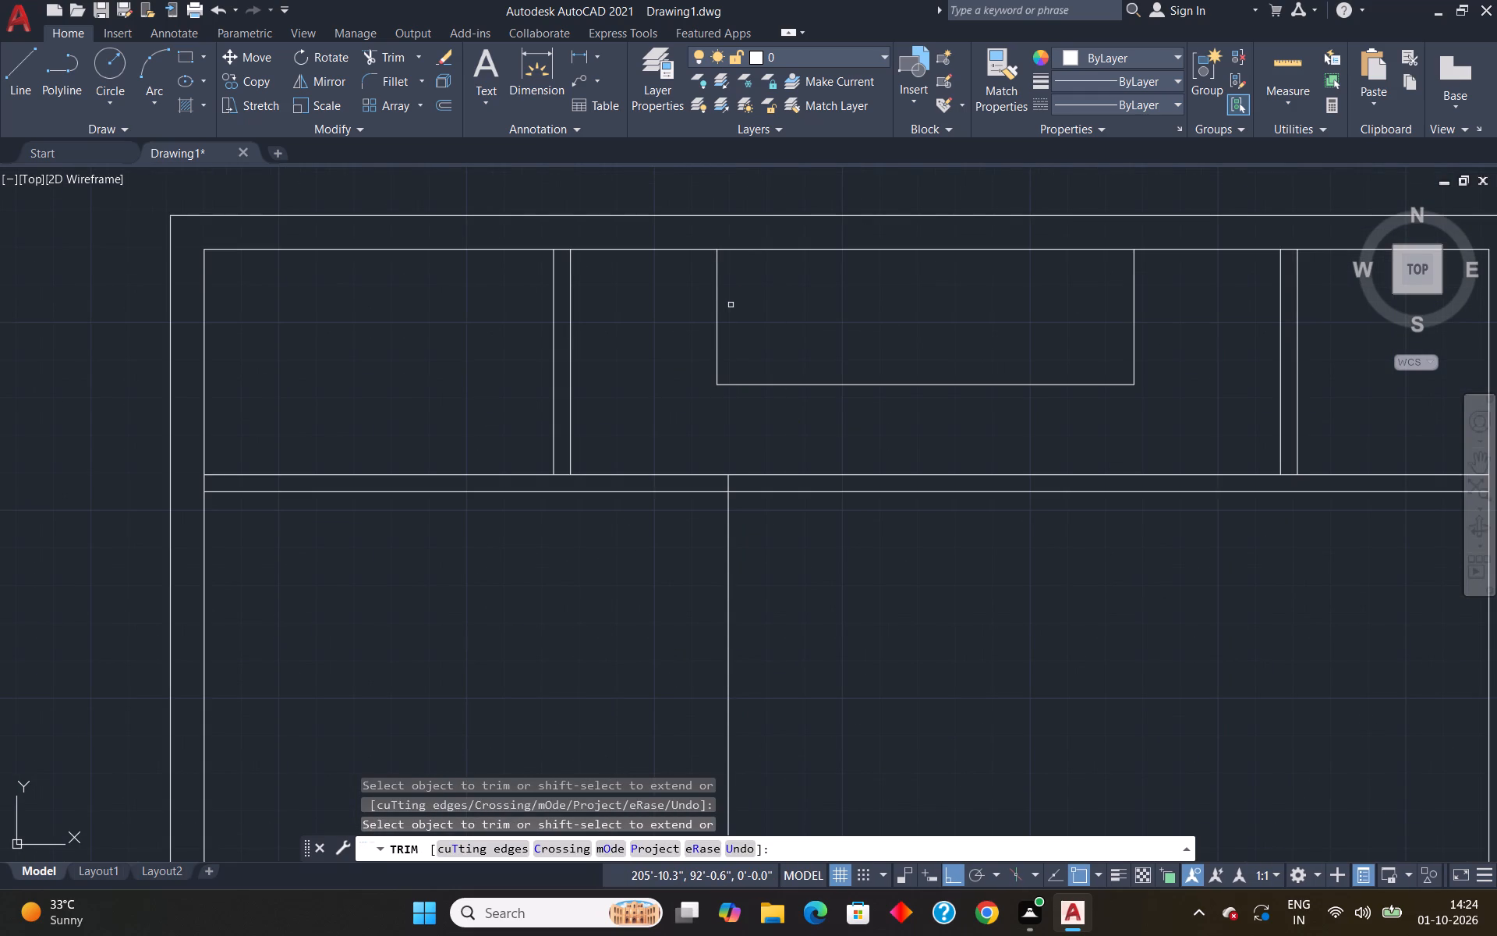
pyautogui.scroll(-5, 839, 413)
pyautogui.moveTo(805, 536); pyautogui.dragTo(902, 549)
pyautogui.press('space')
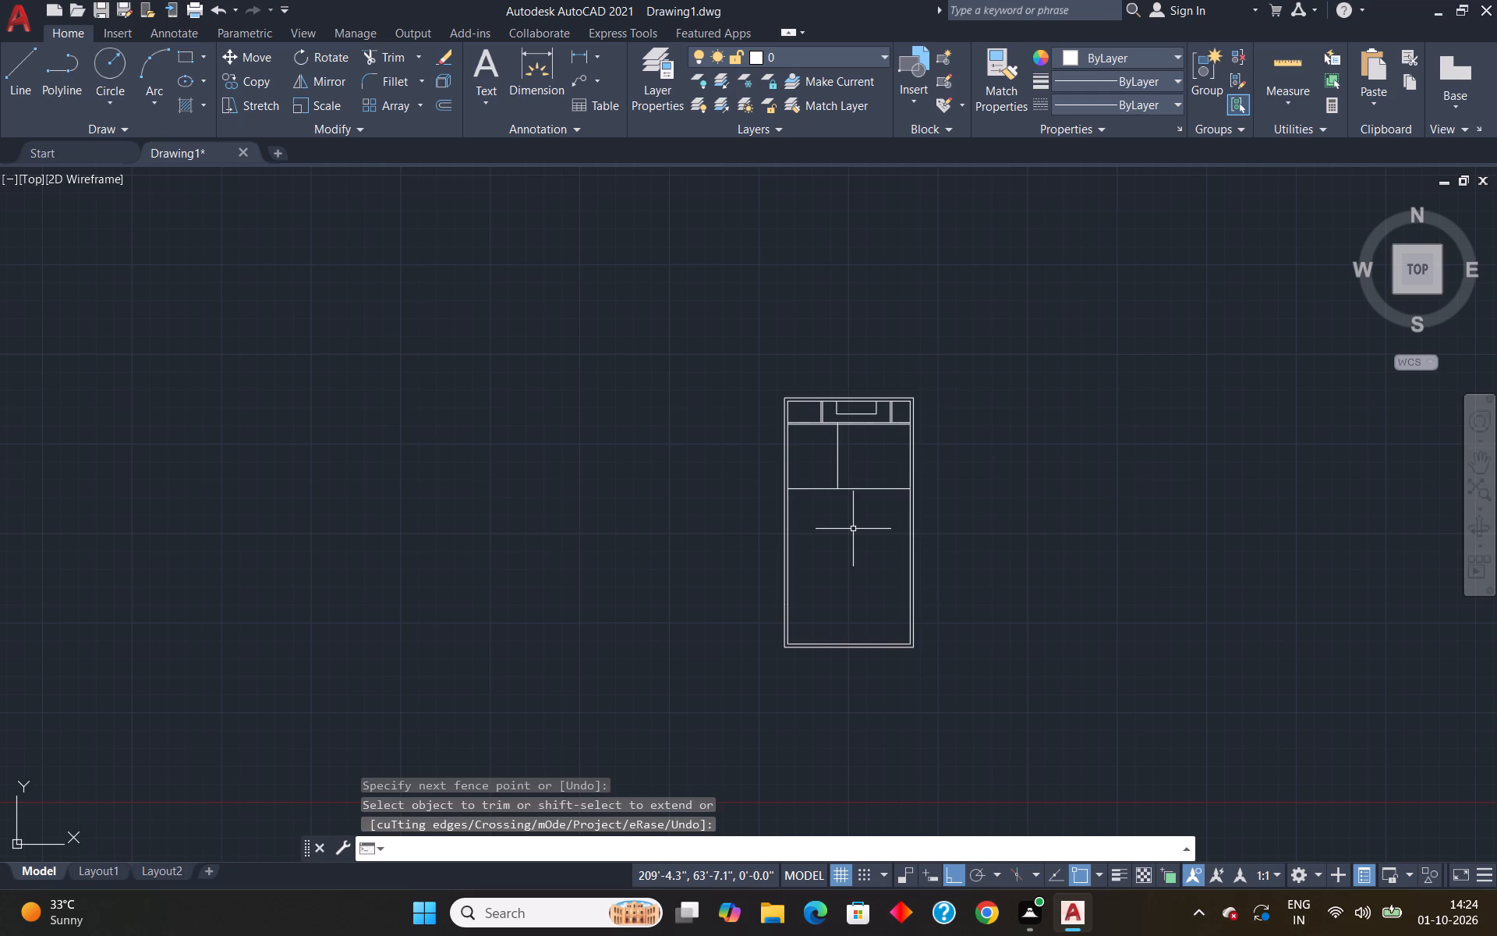
# Offset the right wall's inner line 11'7.5" to the left, into the plan.
pyautogui.press('o')
pyautogui.press('Return')
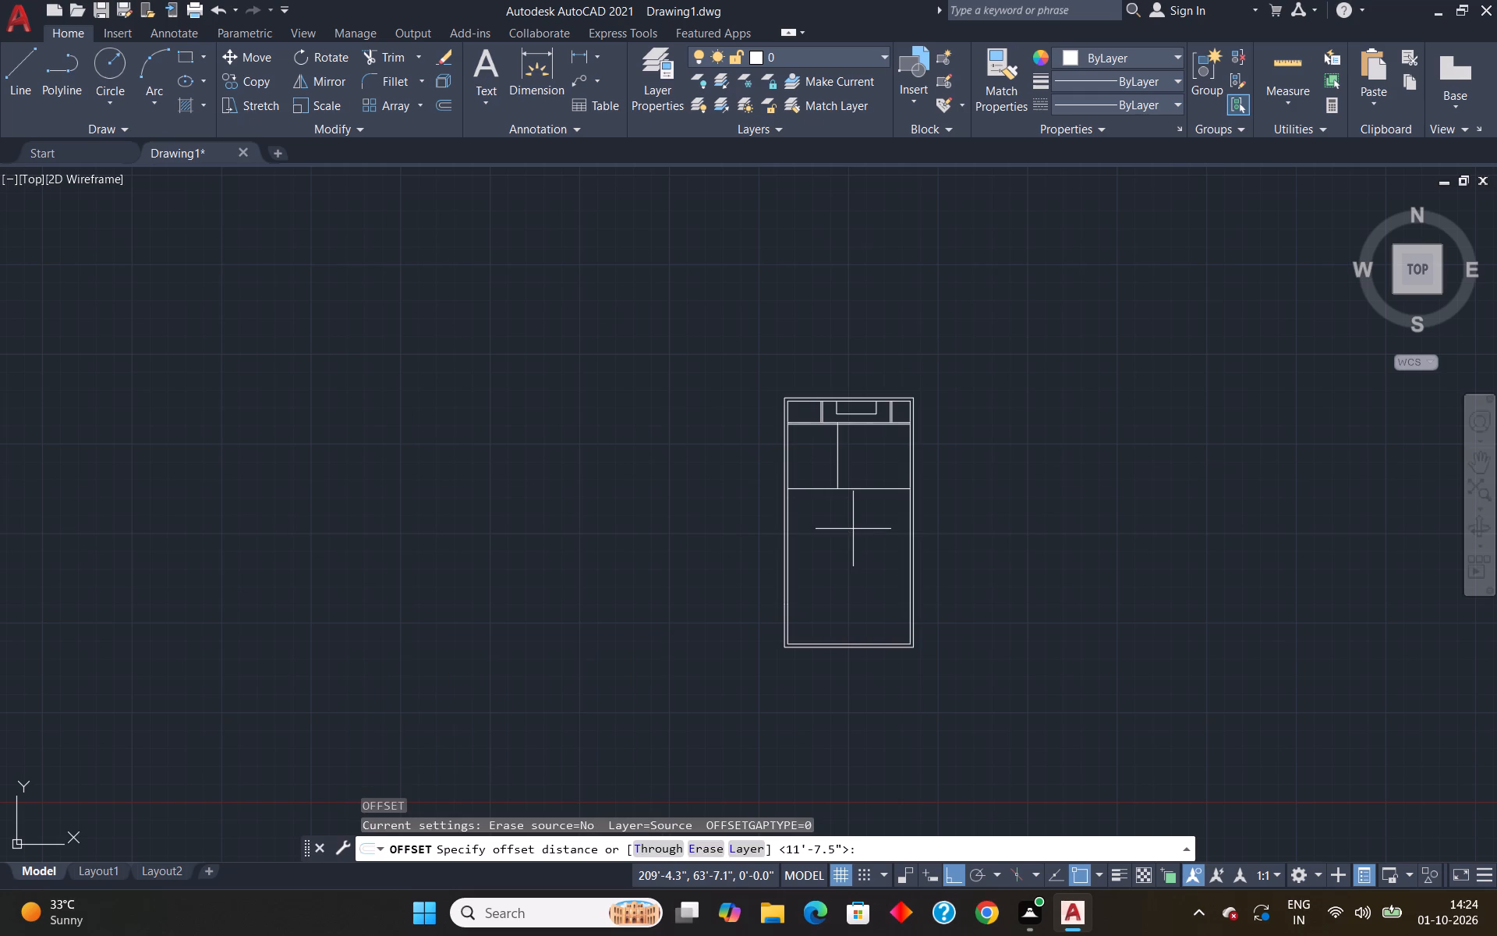
pyautogui.scroll(4, 904, 460)
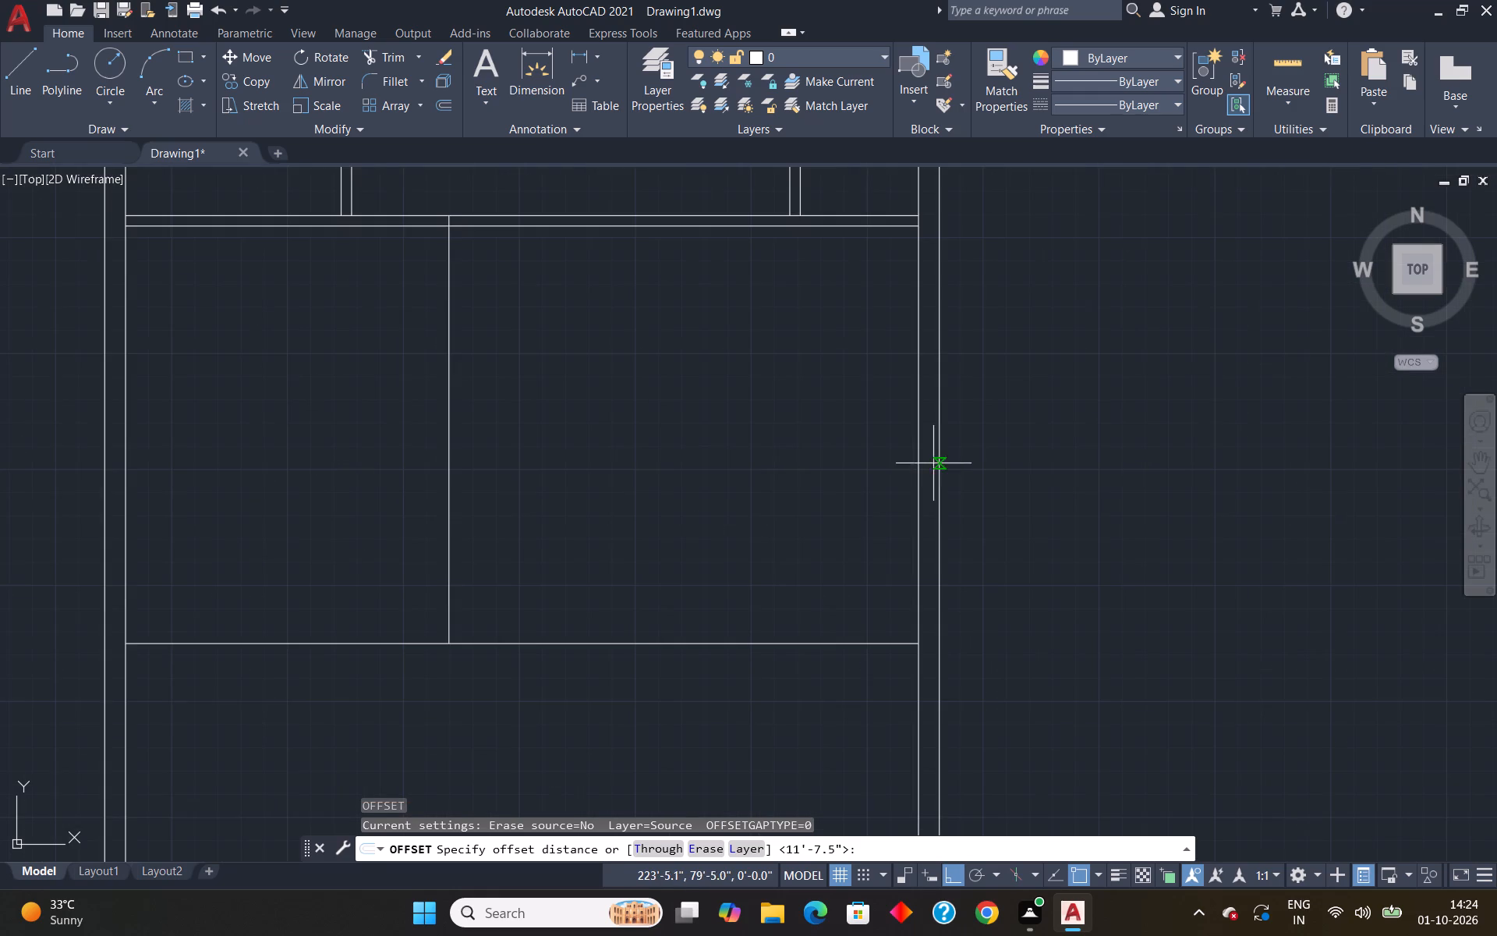
pyautogui.press('Return')
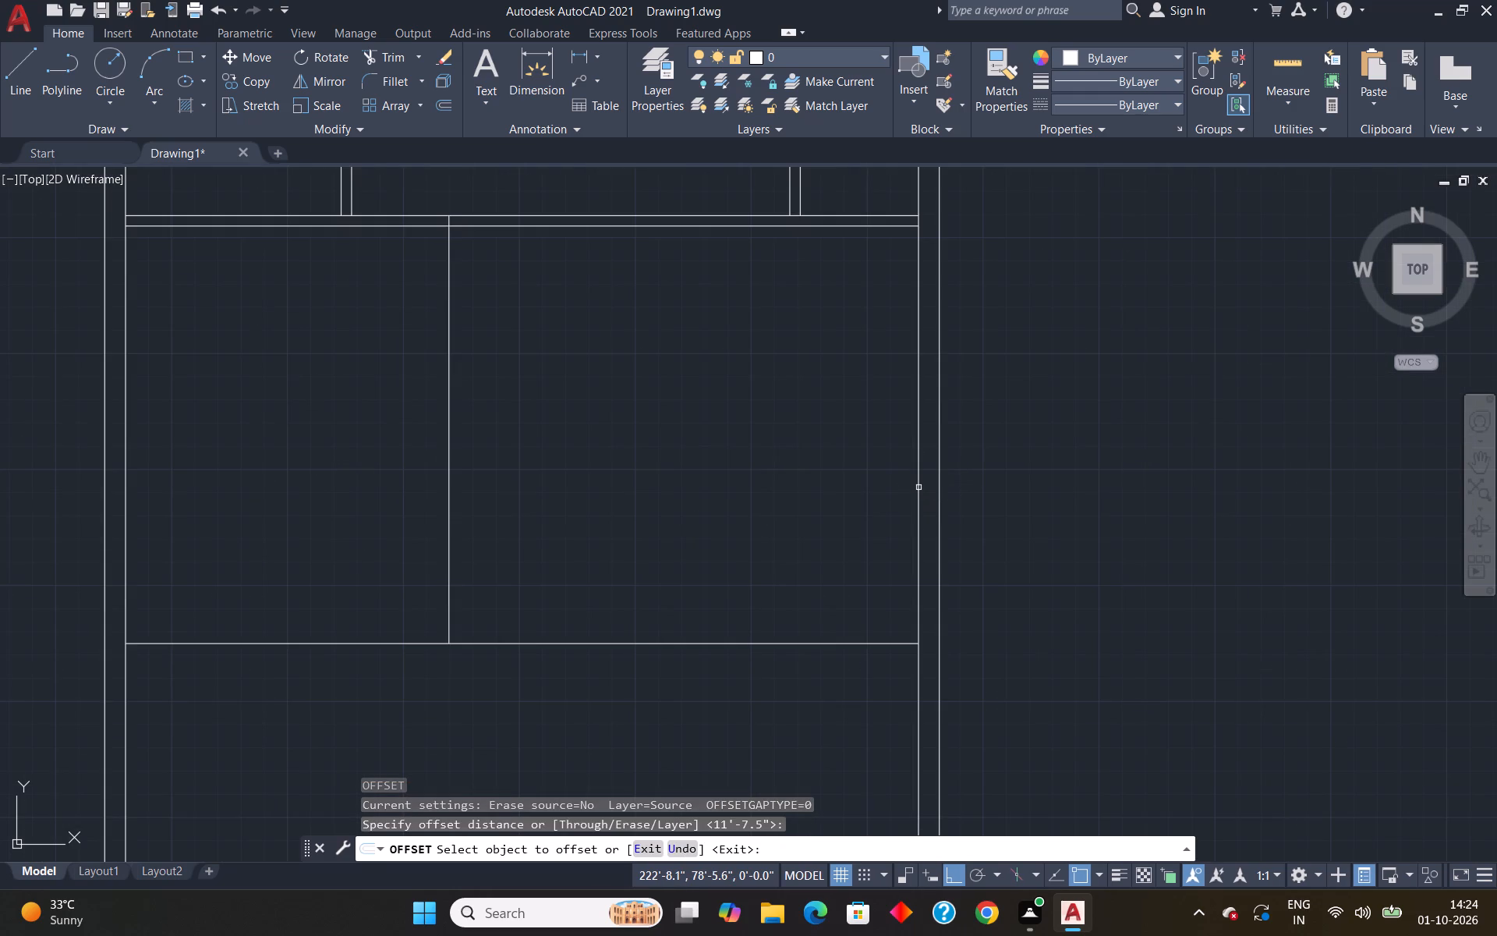
pyautogui.click(916, 470)
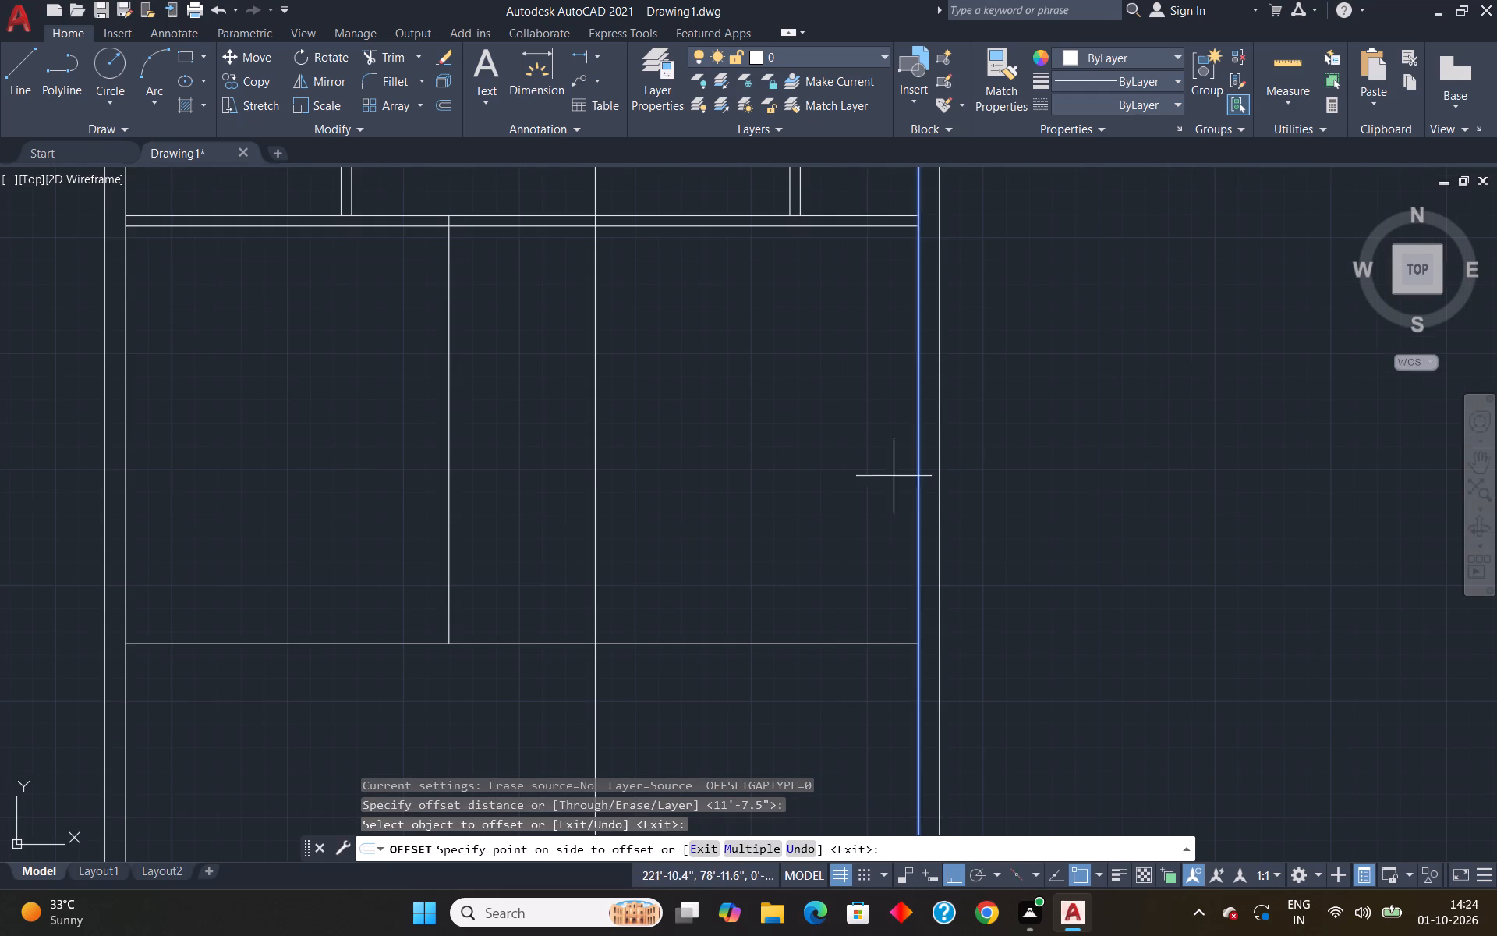
pyautogui.click(781, 503)
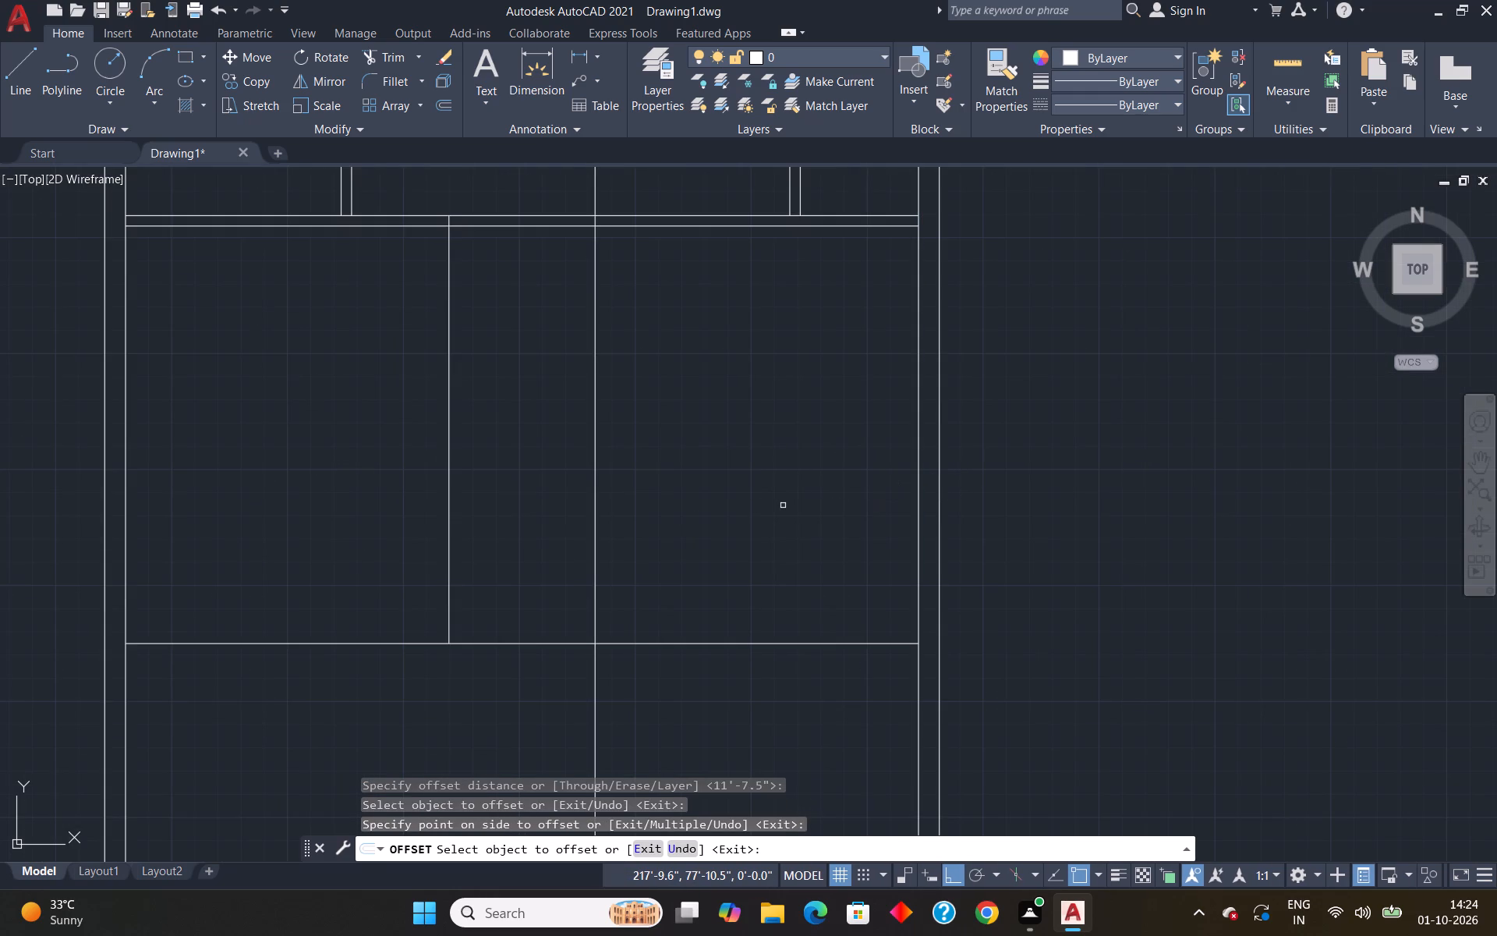
pyautogui.write('tr')
pyautogui.press('space')
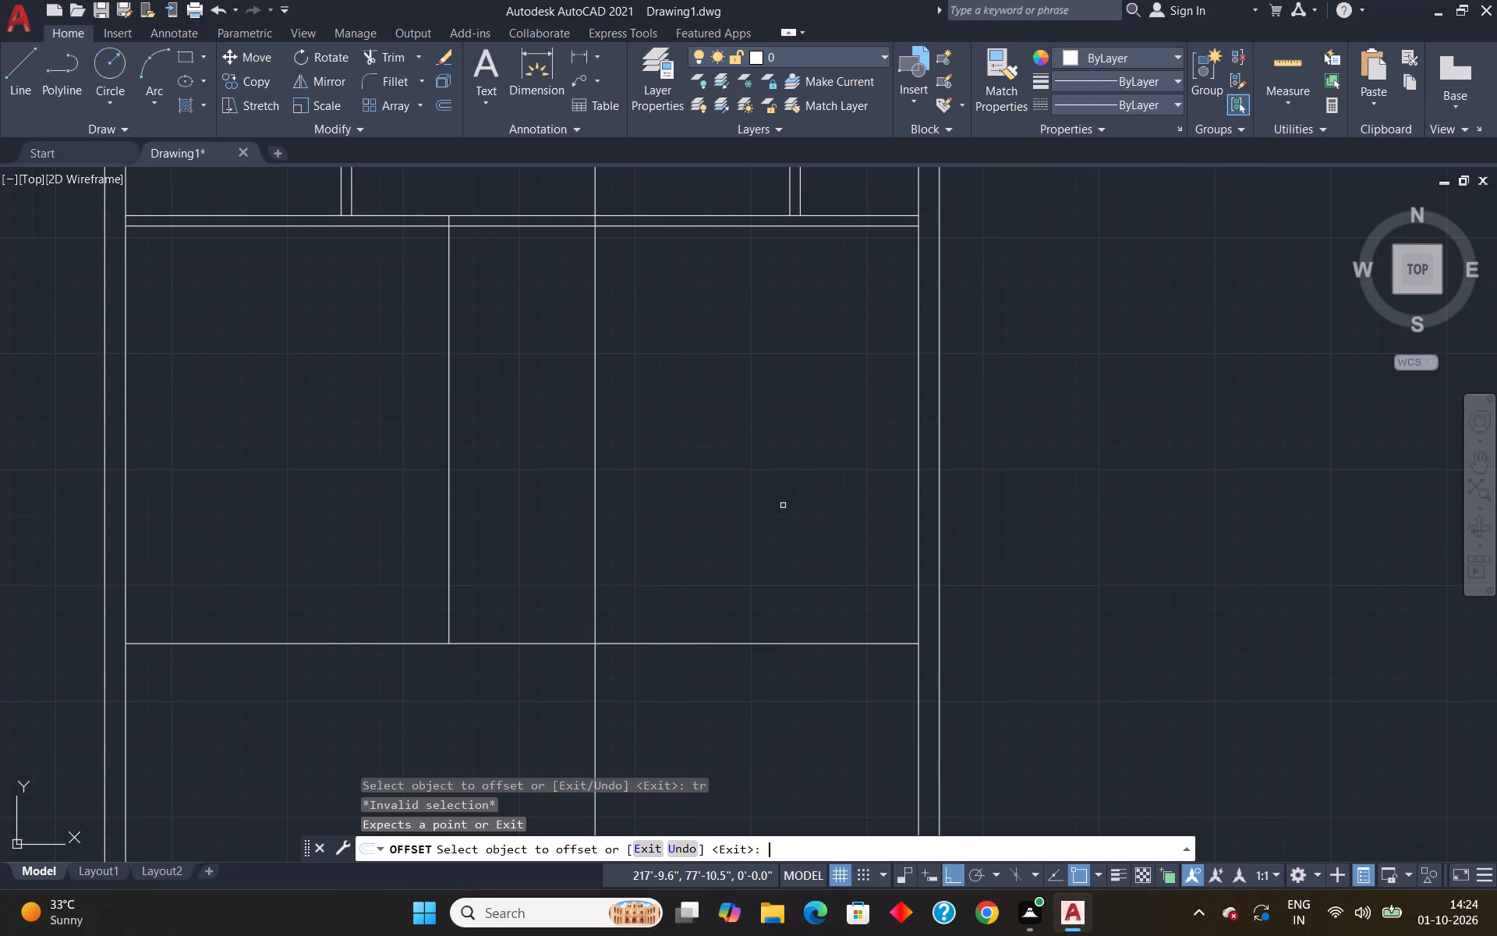
pyautogui.press('Escape')
# Trim the new vertical line above the horizontal partition and below the next horizontal line, and trim the other vertical's stub inside the partition.
pyautogui.write('tr')
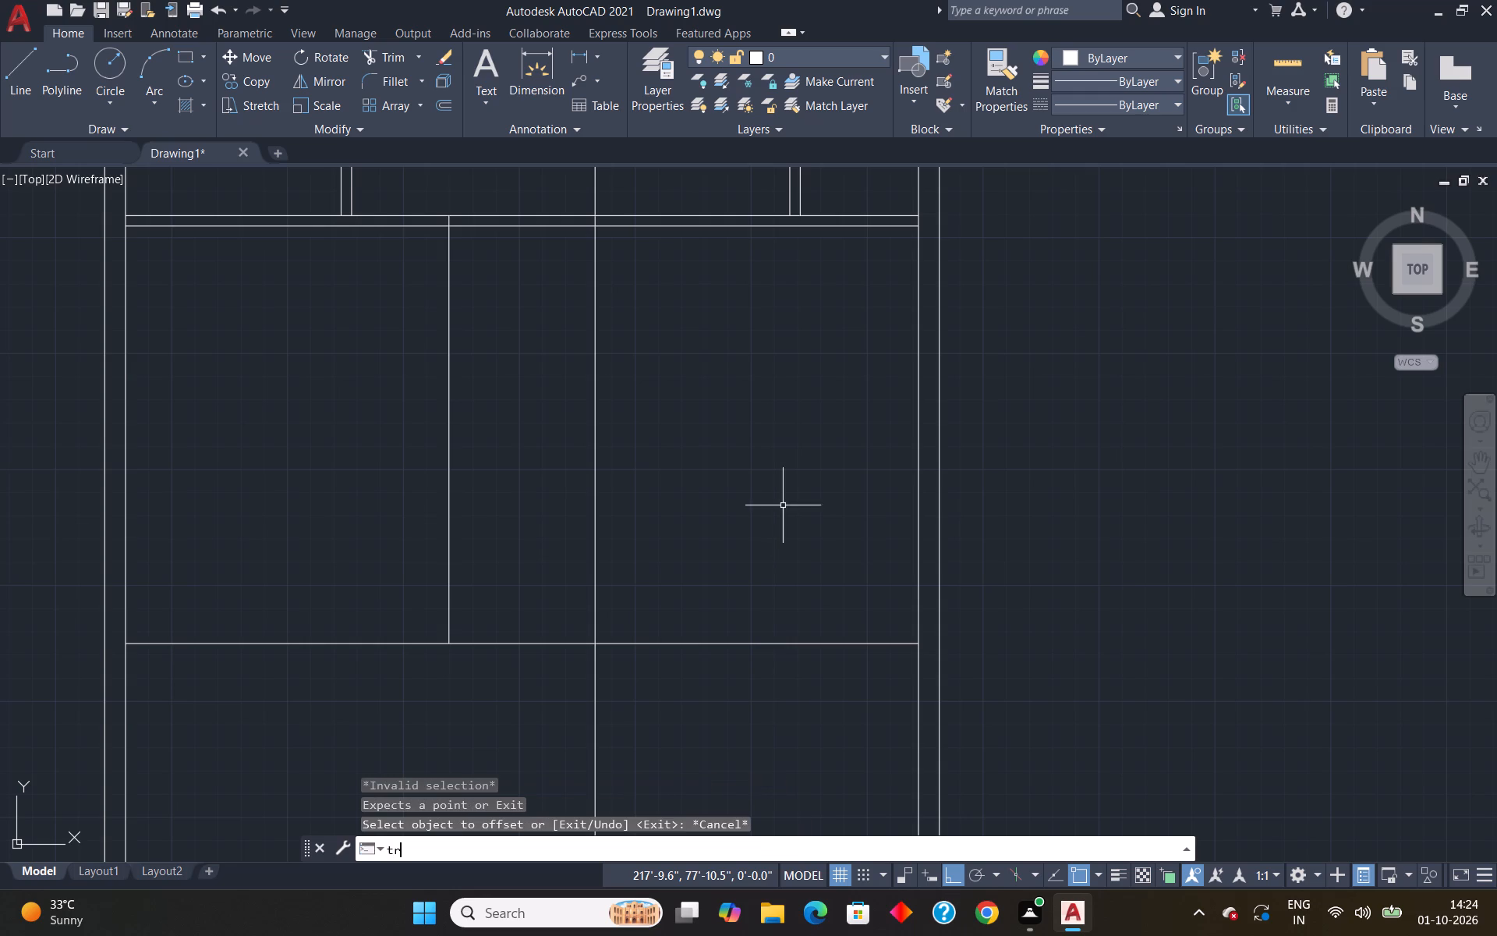
pyautogui.press('Return')
pyautogui.scroll(-4, 759, 551)
pyautogui.moveTo(710, 618); pyautogui.dragTo(710, 616)
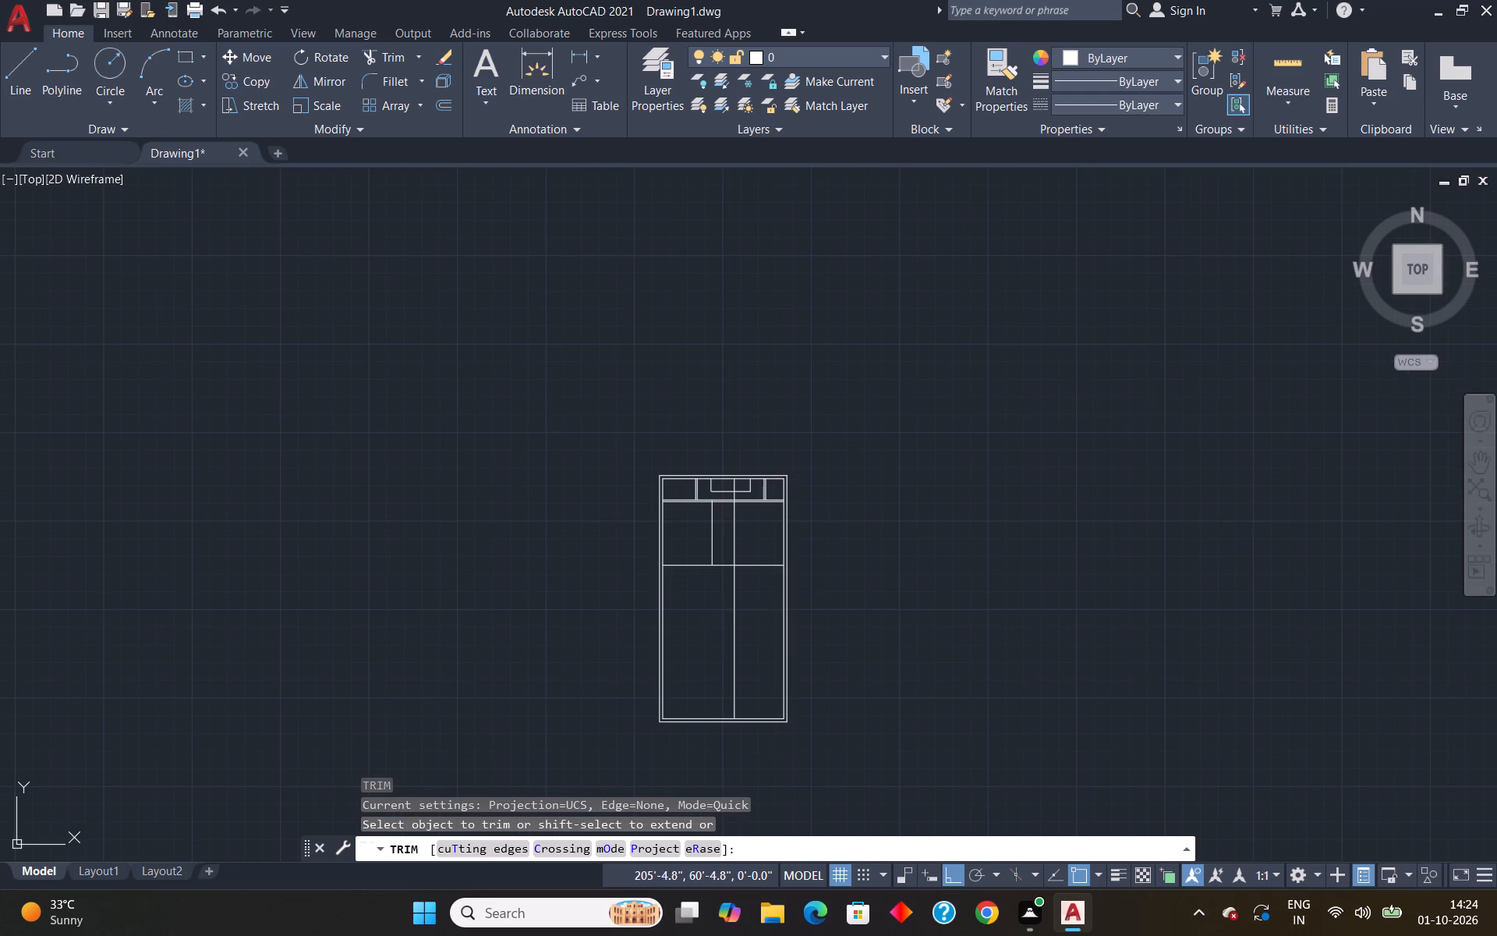
pyautogui.moveTo(710, 616); pyautogui.dragTo(760, 622)
pyautogui.scroll(4, 743, 463)
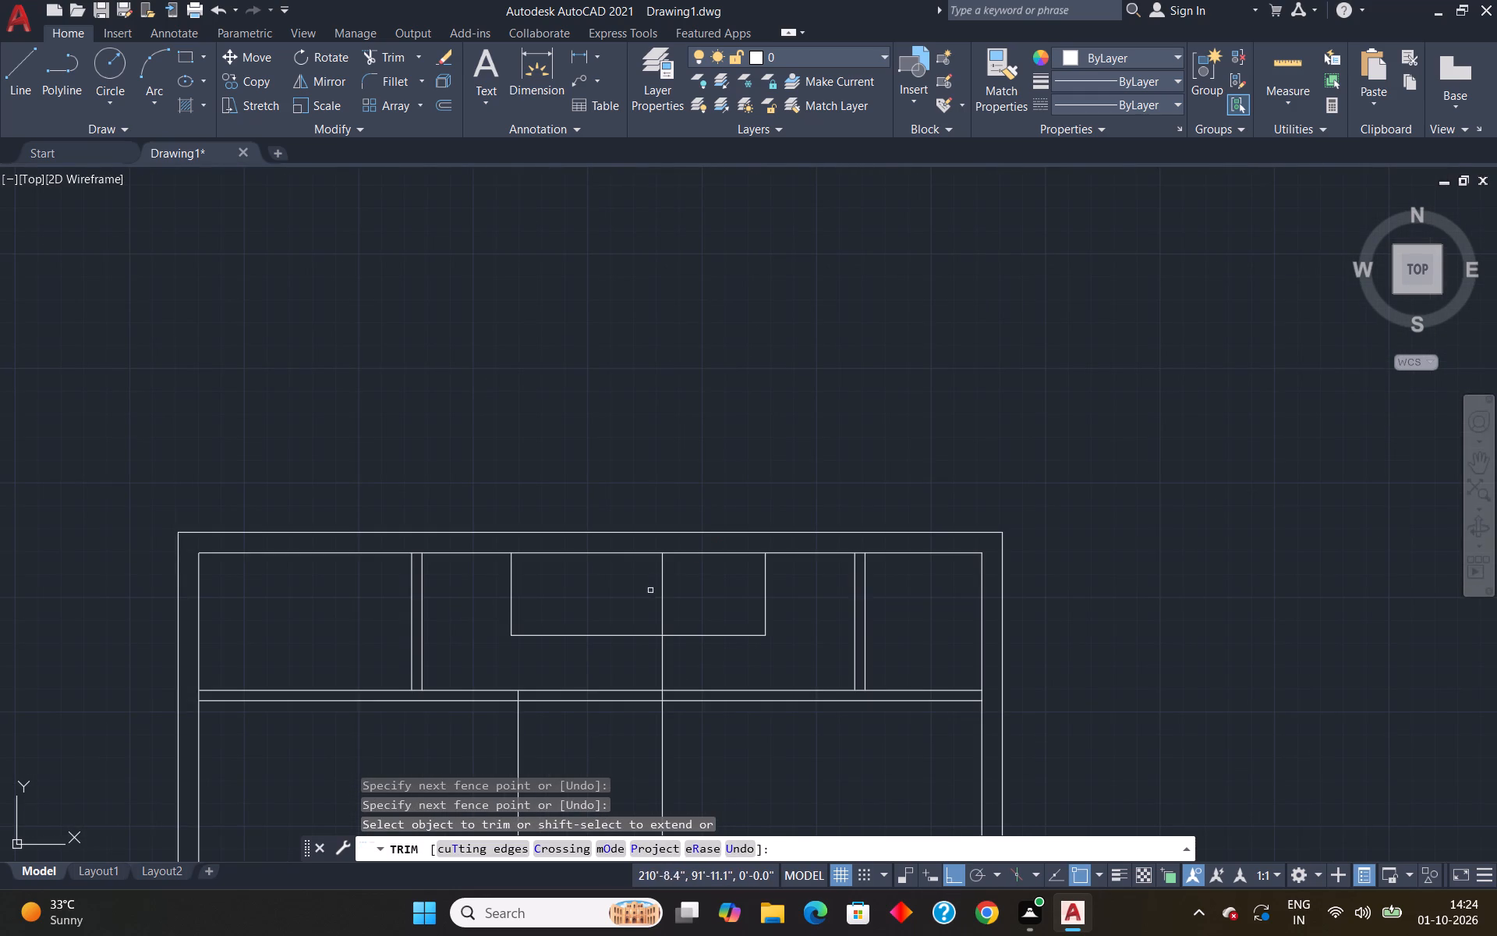
pyautogui.moveTo(675, 600); pyautogui.dragTo(644, 597)
pyautogui.moveTo(678, 663); pyautogui.dragTo(655, 666)
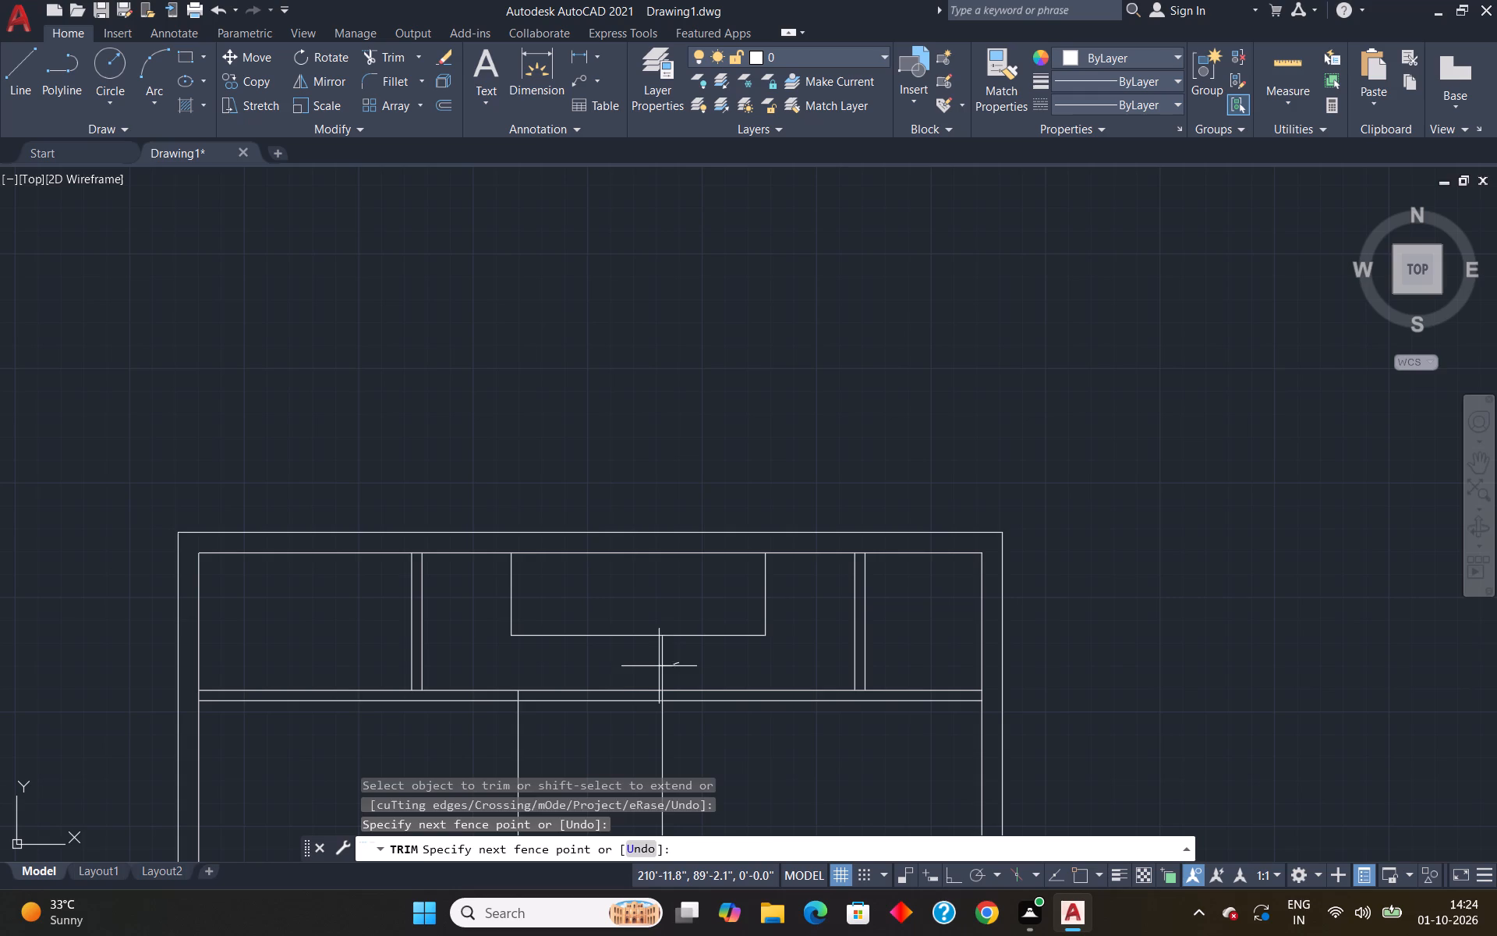
pyautogui.moveTo(655, 666); pyautogui.dragTo(634, 666)
pyautogui.scroll(4, 653, 711)
pyautogui.moveTo(749, 606); pyautogui.dragTo(651, 623)
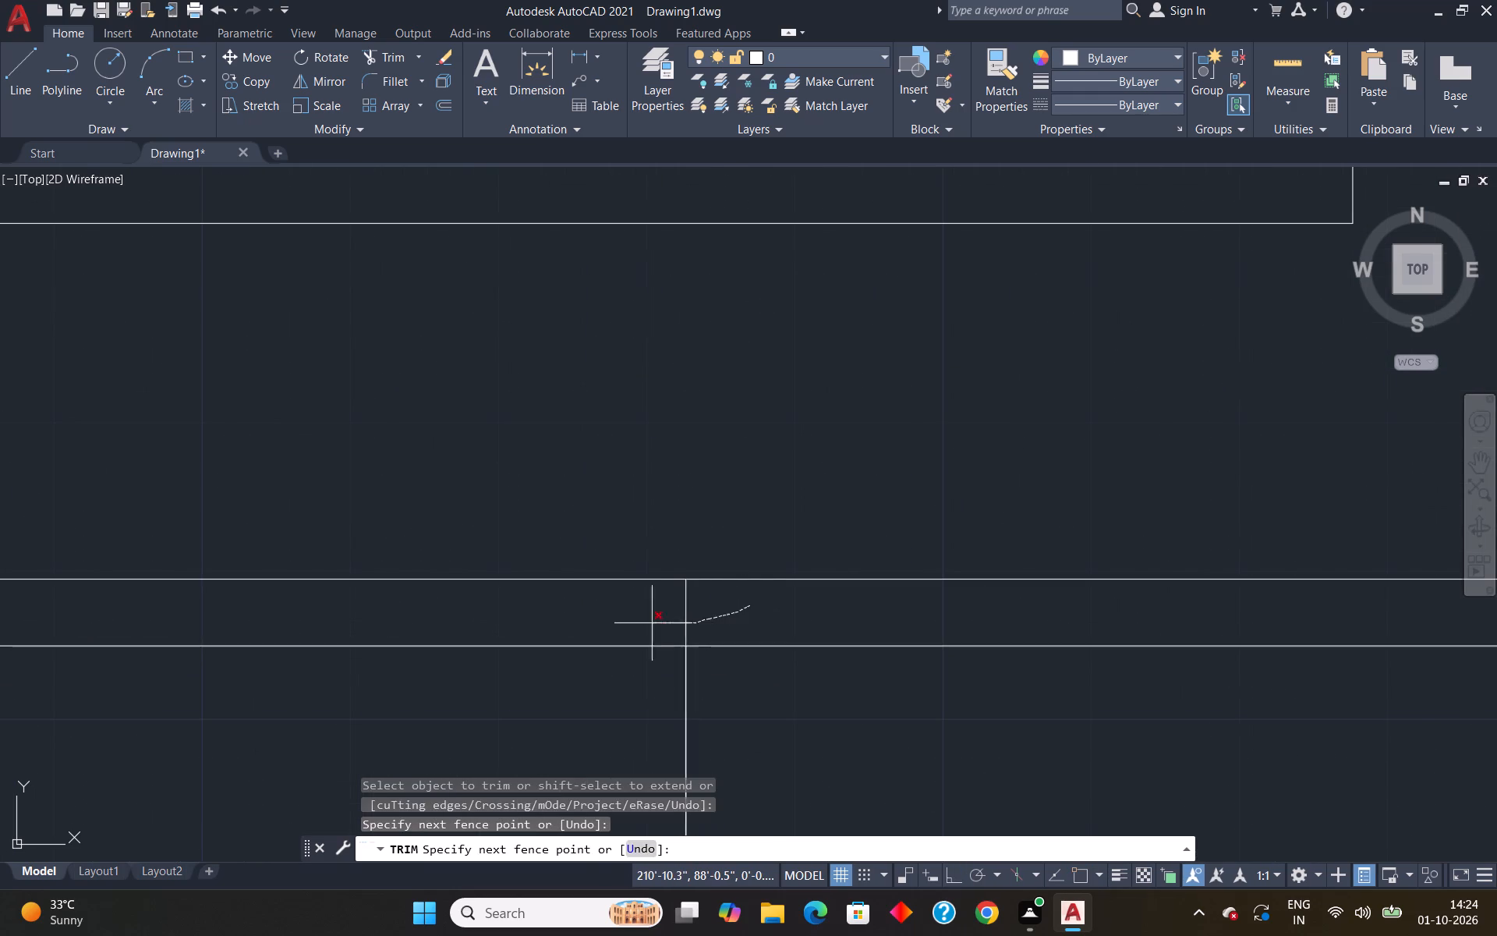
pyautogui.moveTo(651, 623); pyautogui.dragTo(650, 623)
pyautogui.scroll(-3, 650, 626)
pyautogui.scroll(3, 415, 629)
pyautogui.moveTo(417, 625); pyautogui.dragTo(526, 627)
pyautogui.press('space')
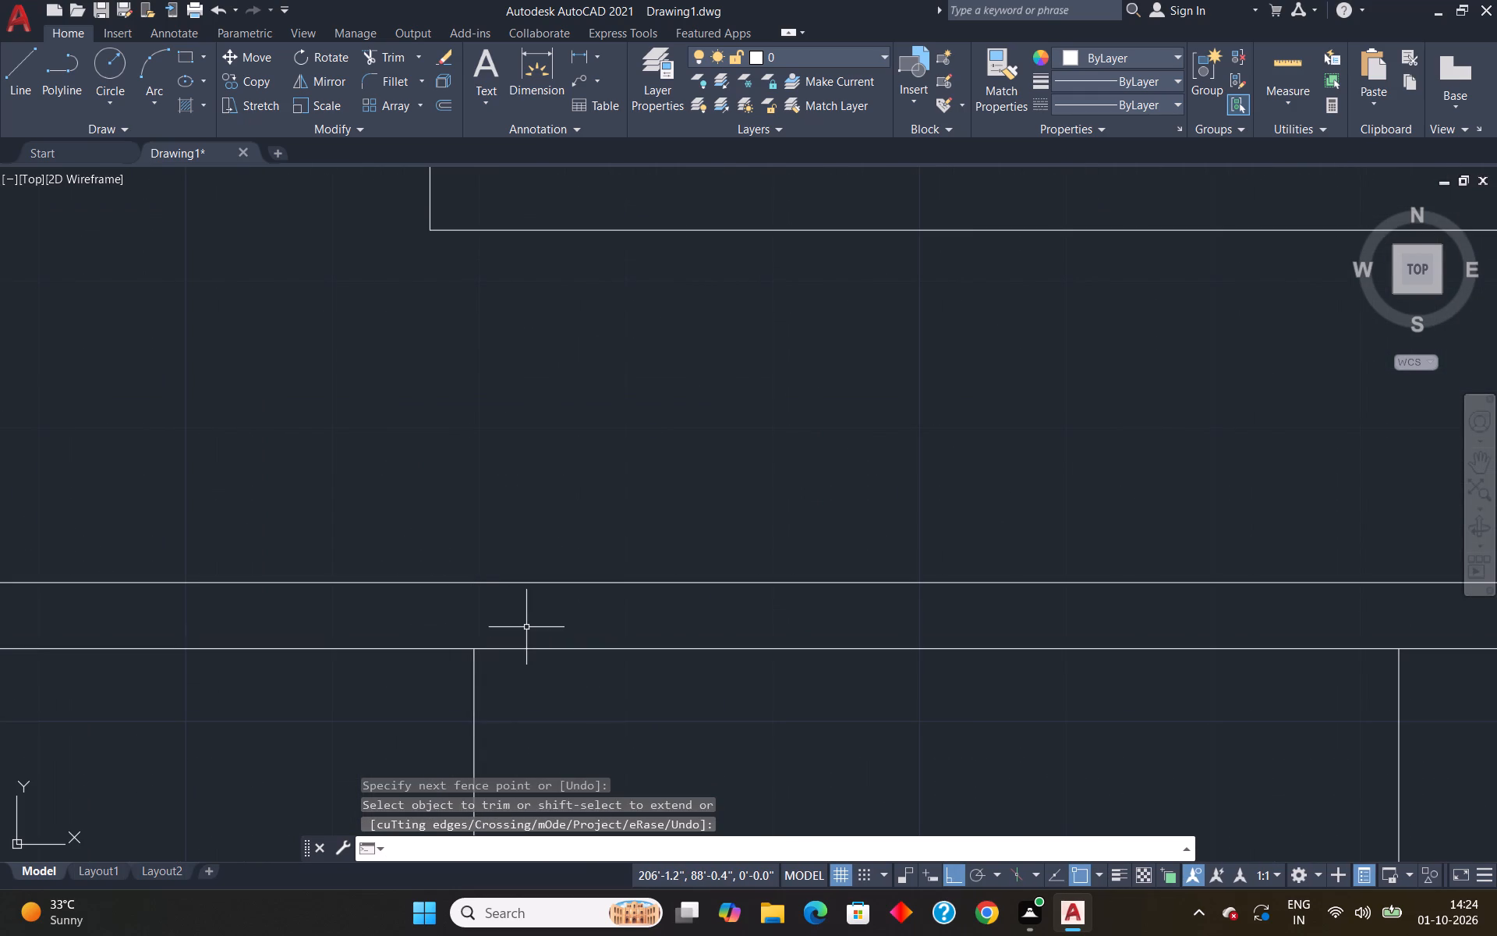
pyautogui.scroll(-5, 536, 630)
pyautogui.press('Escape')
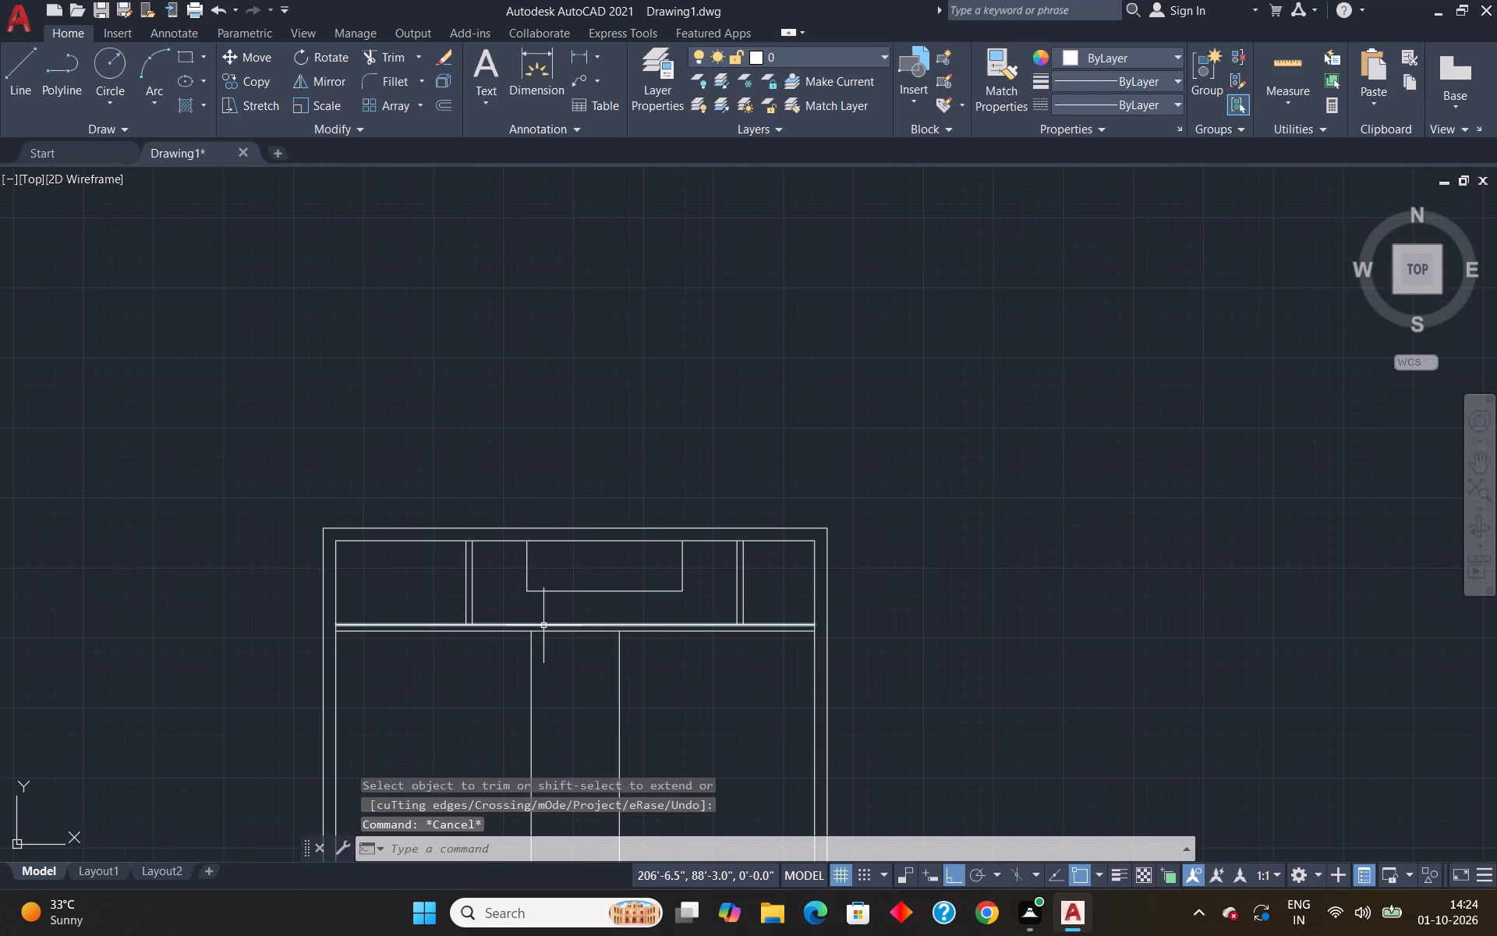
# Offset the two vertical lines below the horizontal partition 2'3" inward, toward each other.
pyautogui.scroll(-4, 554, 633)
pyautogui.scroll(3, 527, 690)
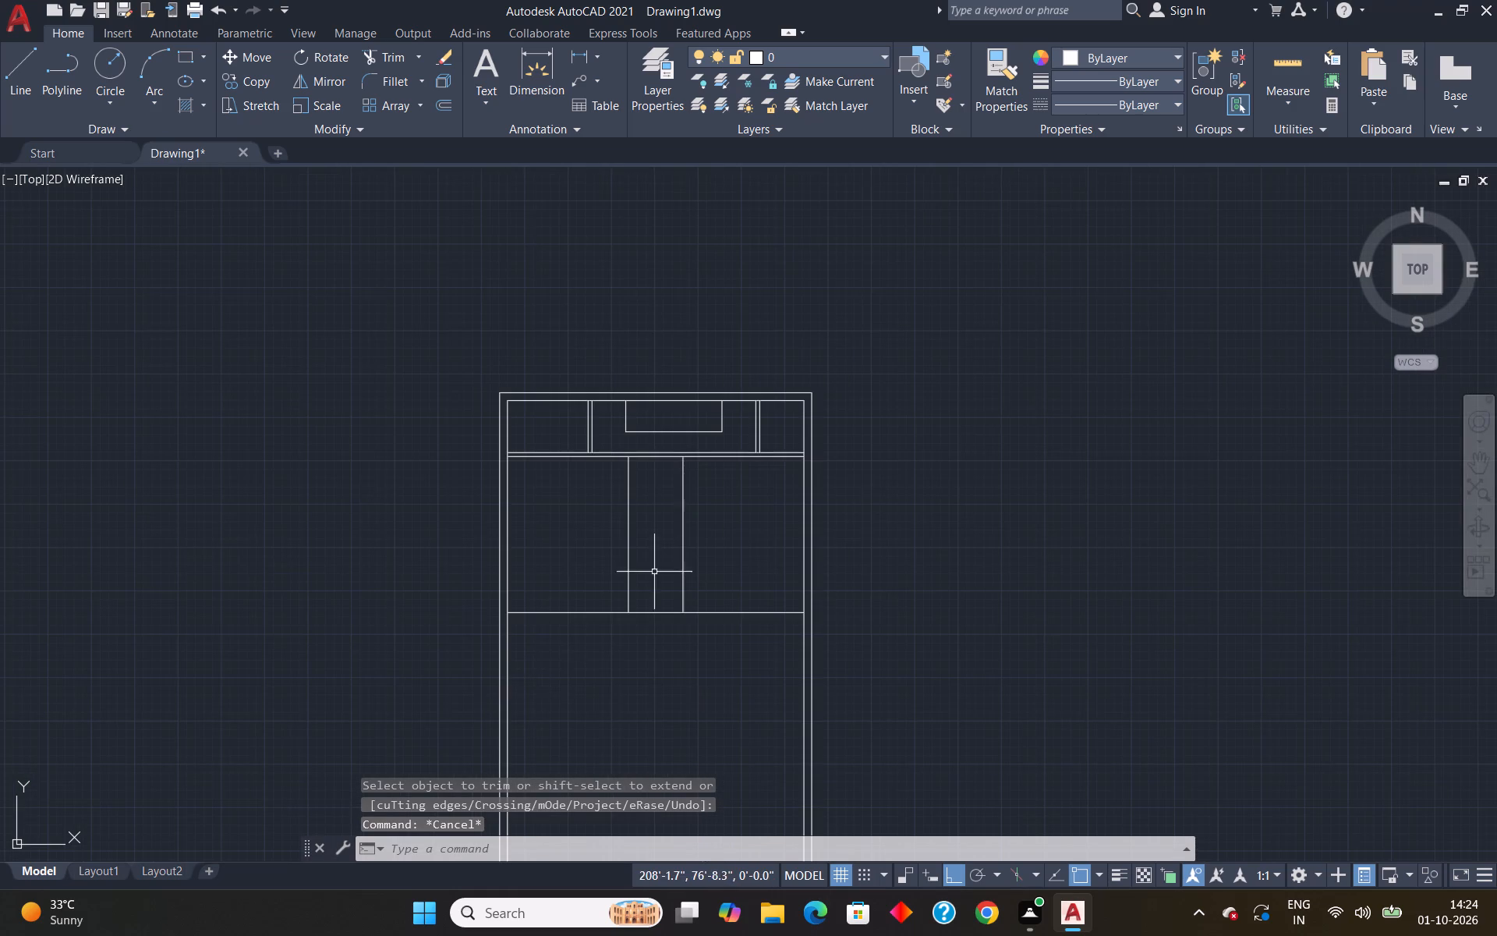
pyautogui.scroll(2, 657, 492)
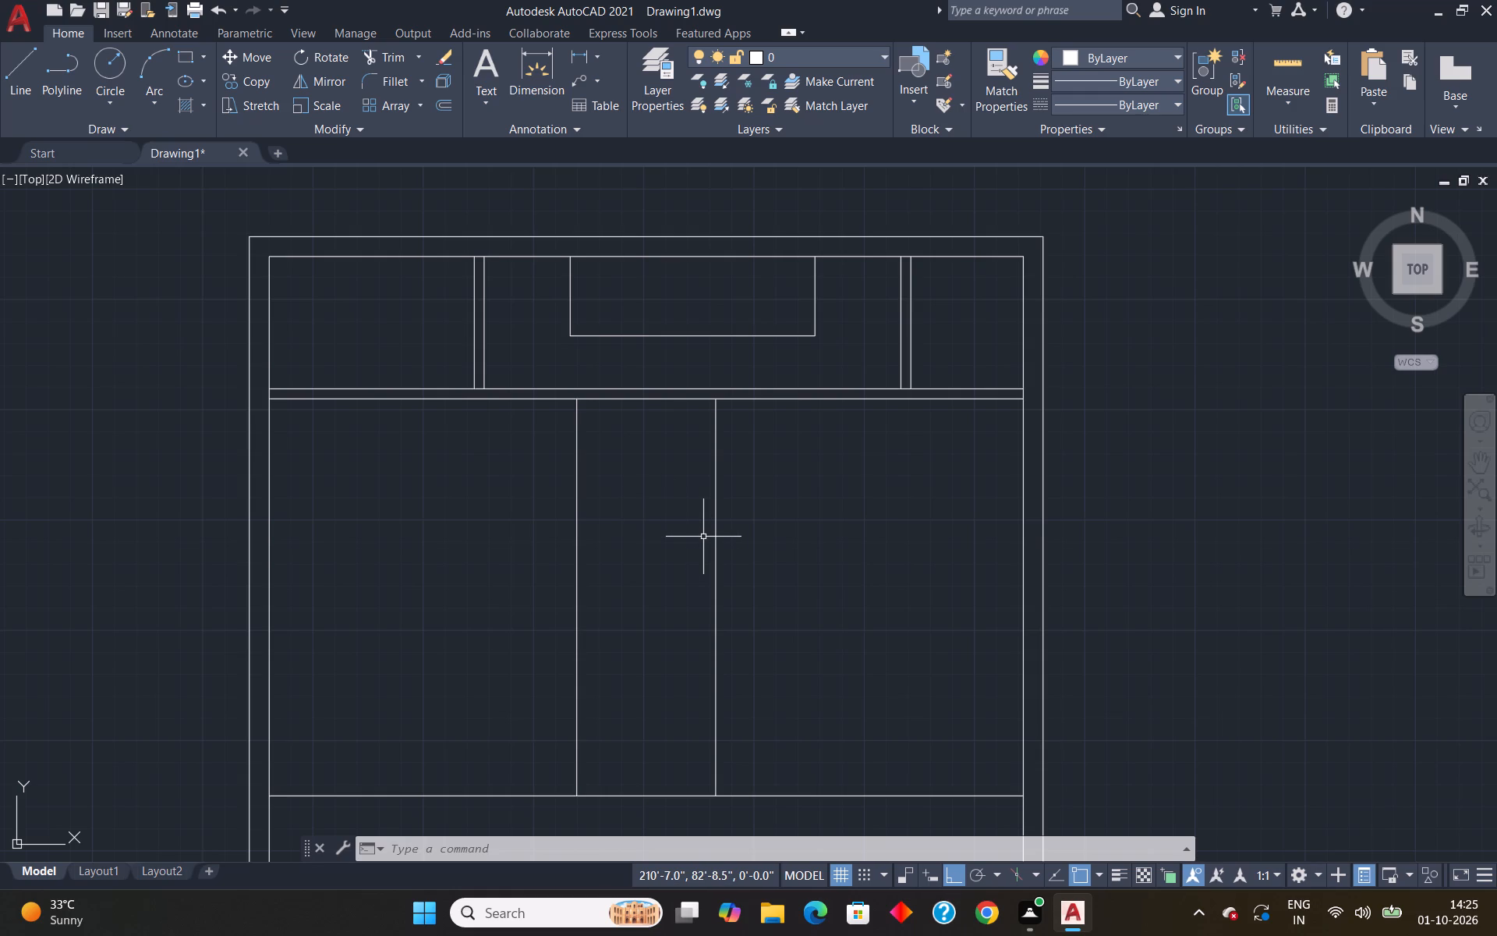
pyautogui.press('o')
pyautogui.press('Return')
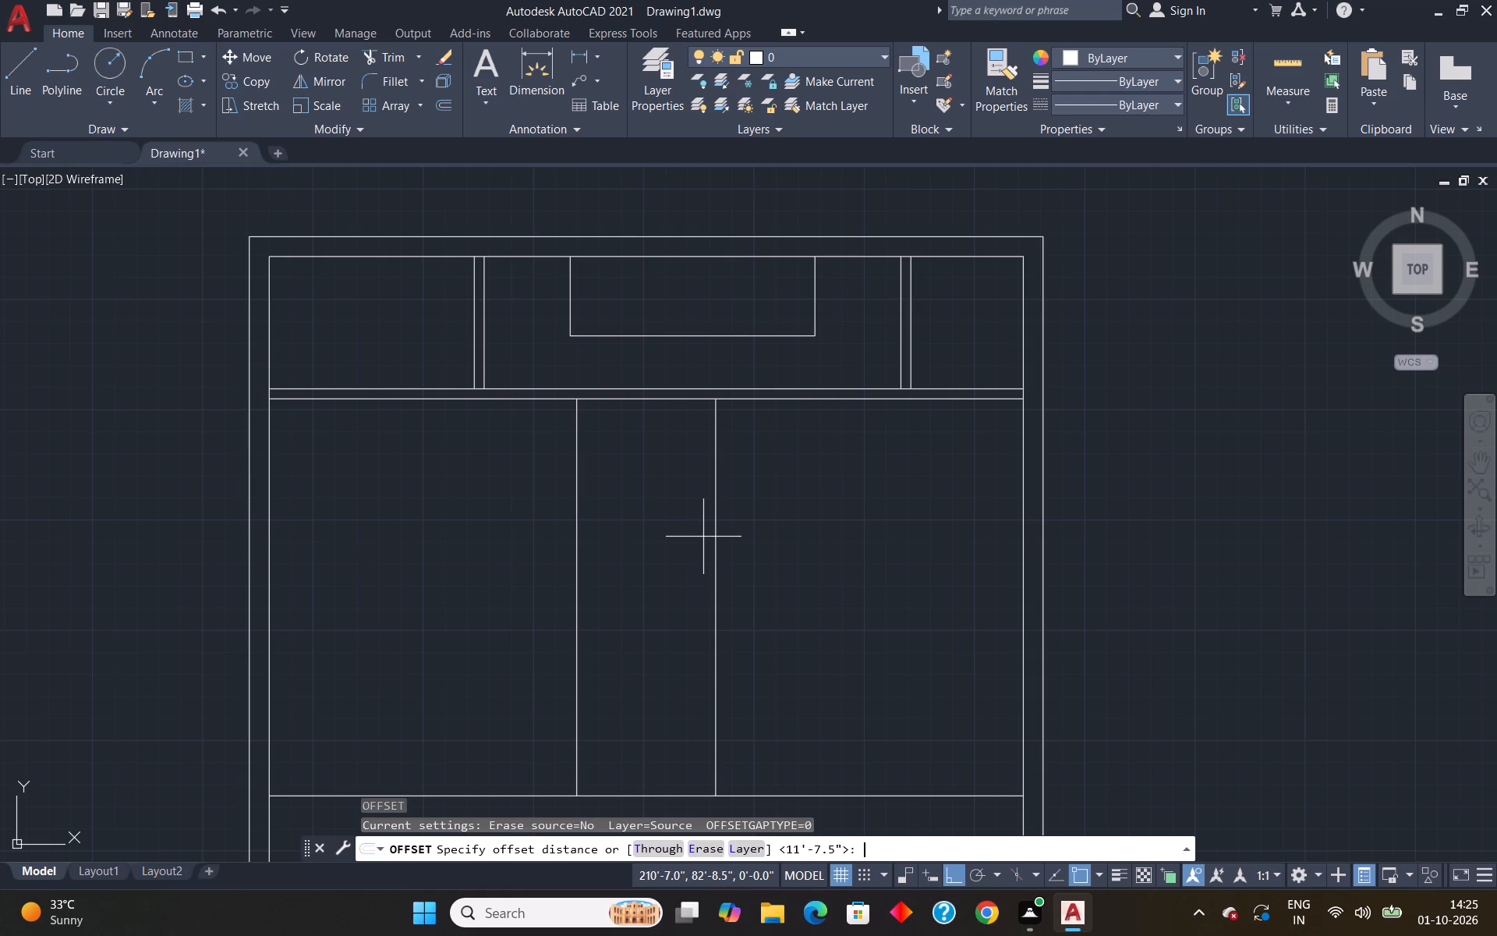
pyautogui.scroll(-3, 709, 570)
pyautogui.scroll(2, 705, 571)
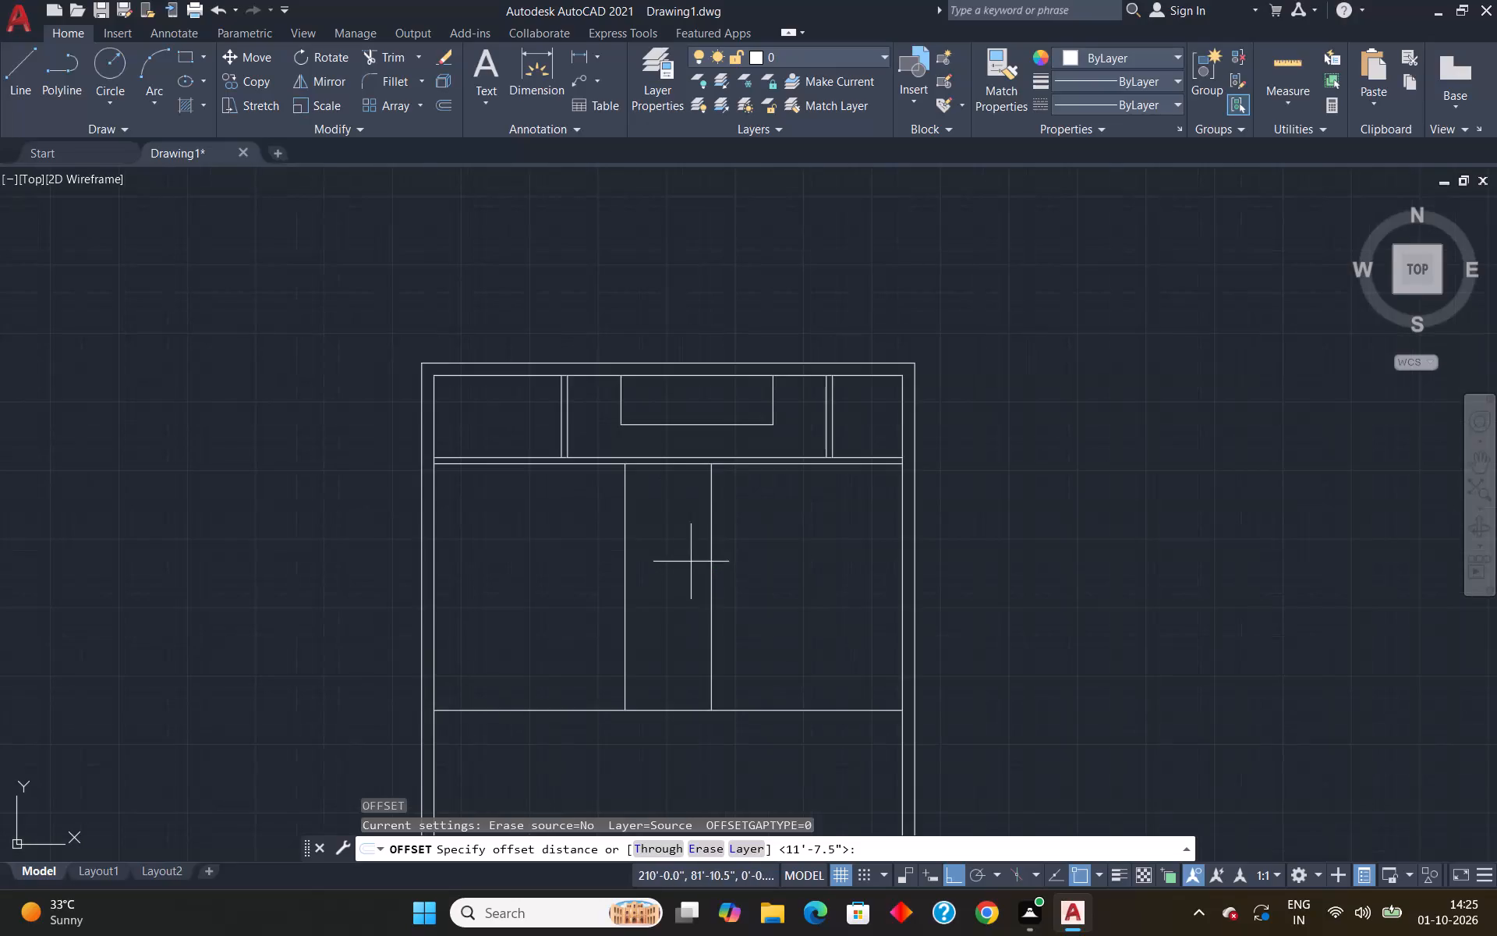
pyautogui.scroll(1, 684, 552)
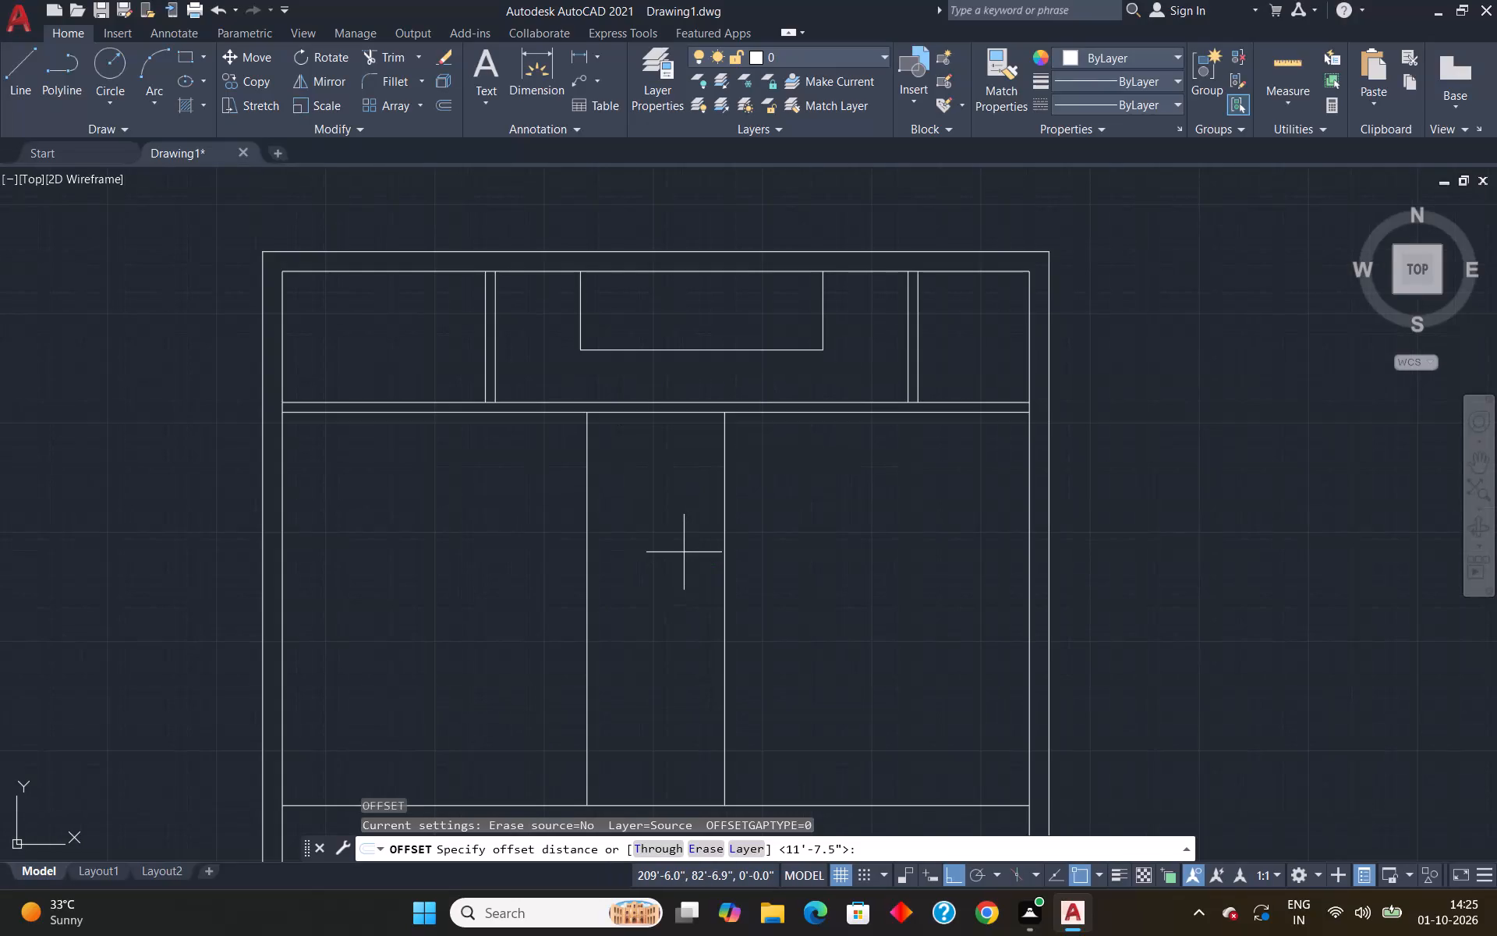
pyautogui.write('2\'3"')
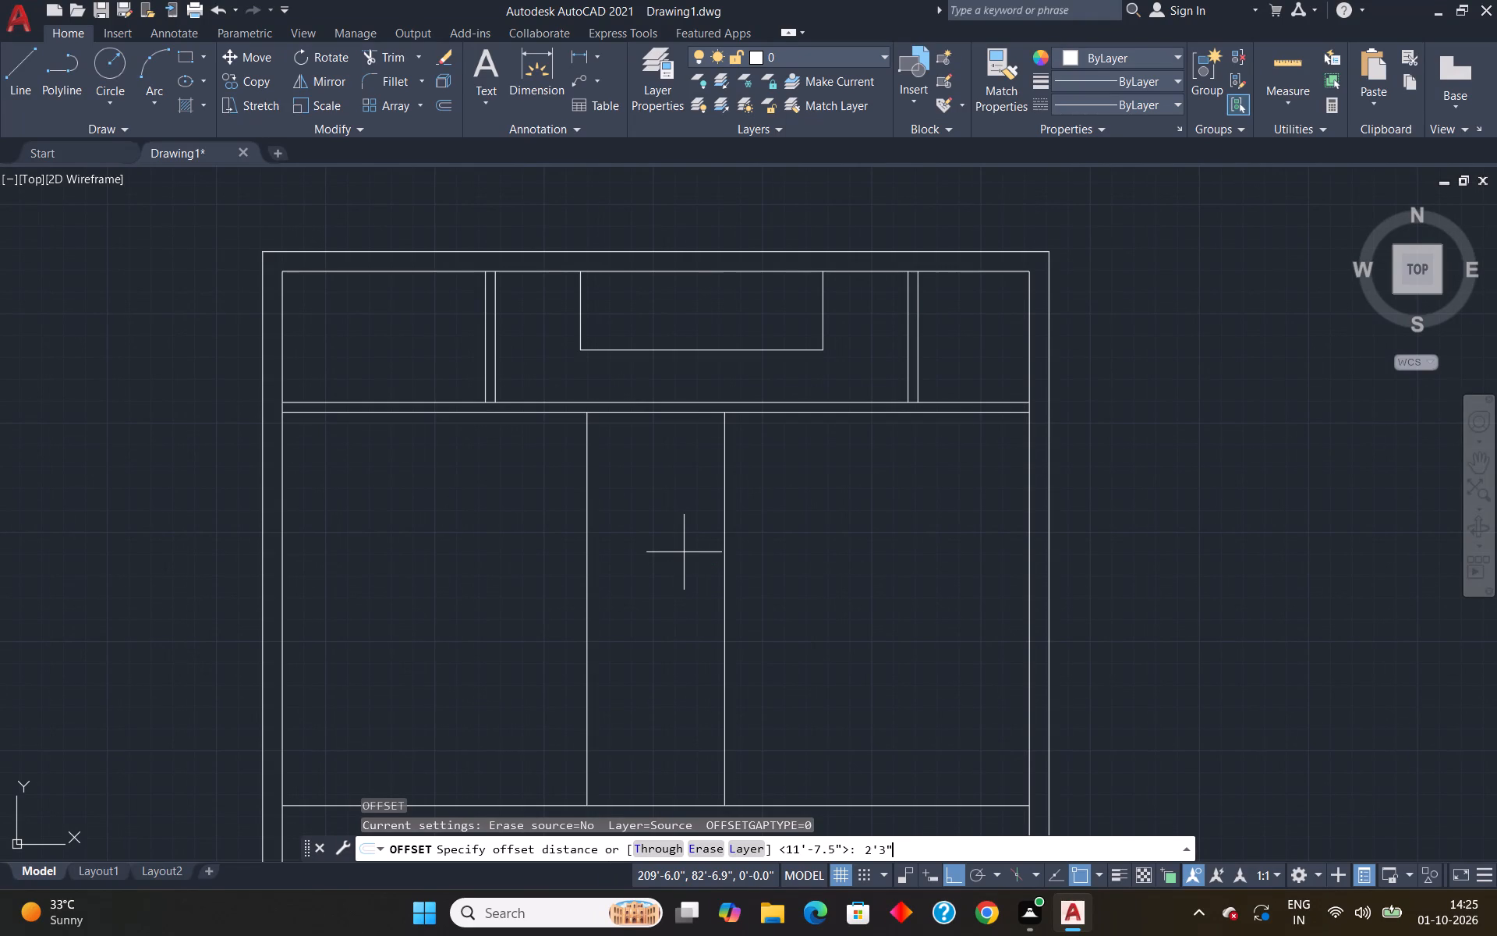
pyautogui.press('Return')
pyautogui.click(585, 556)
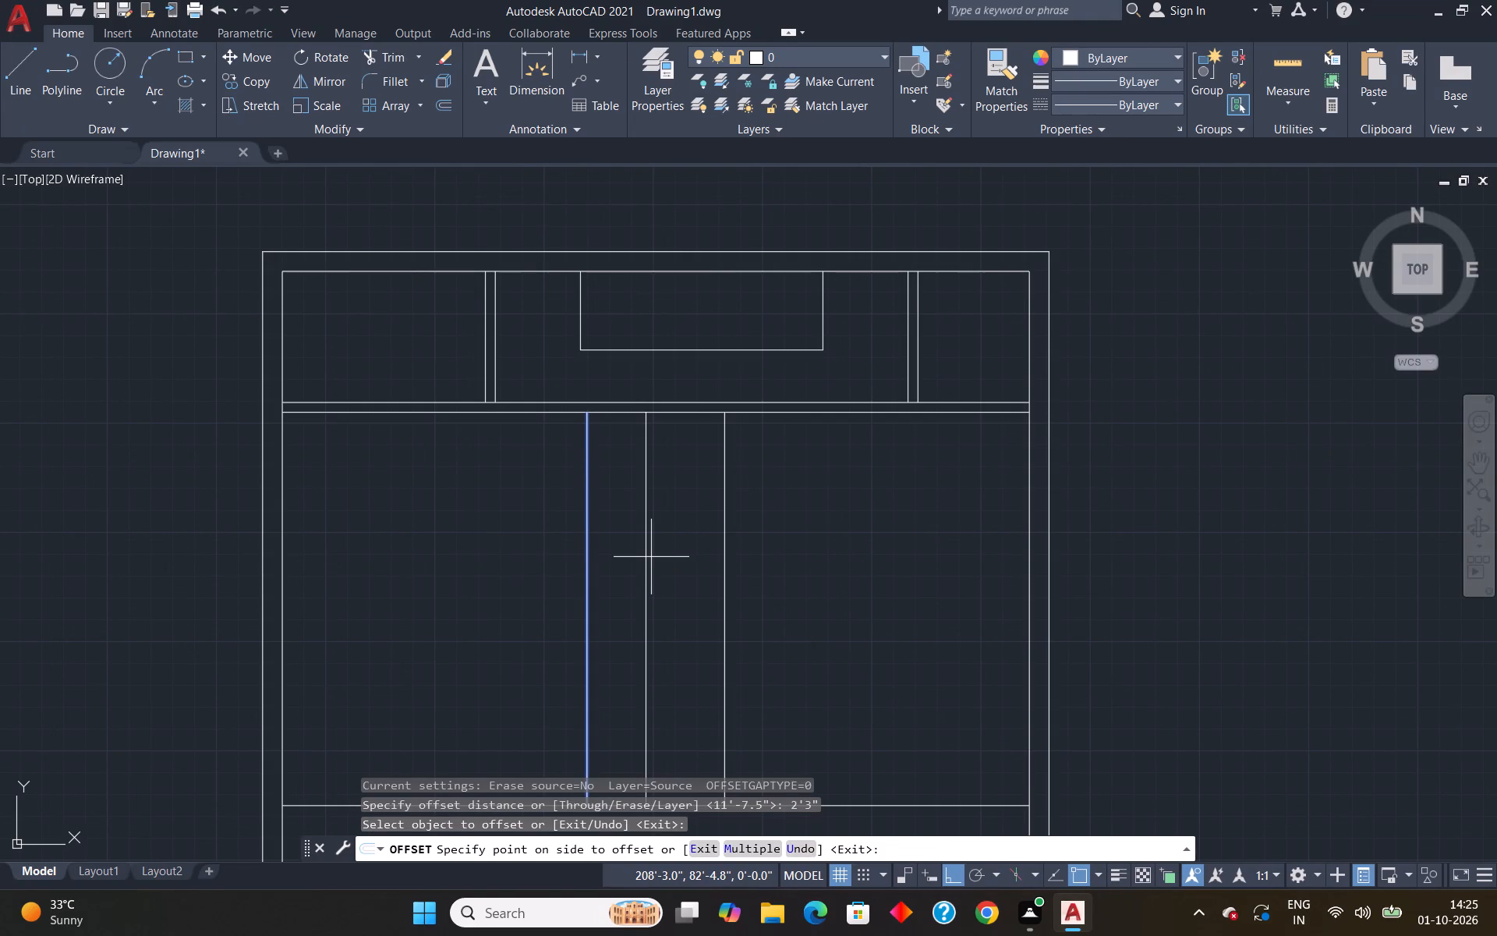
pyautogui.click(651, 557)
pyautogui.click(726, 541)
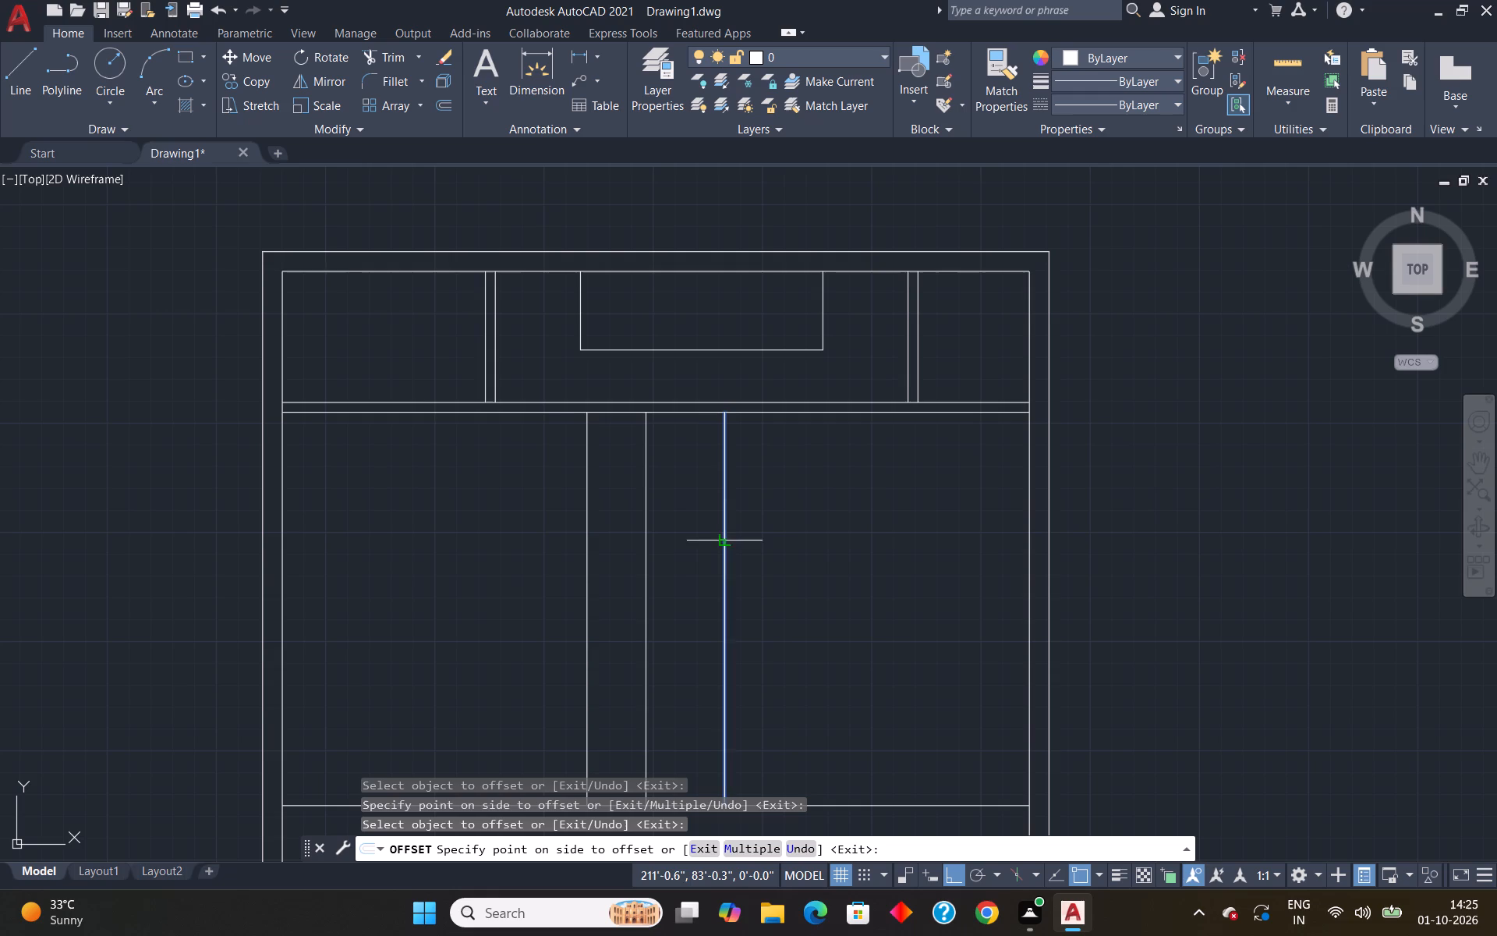
pyautogui.click(698, 541)
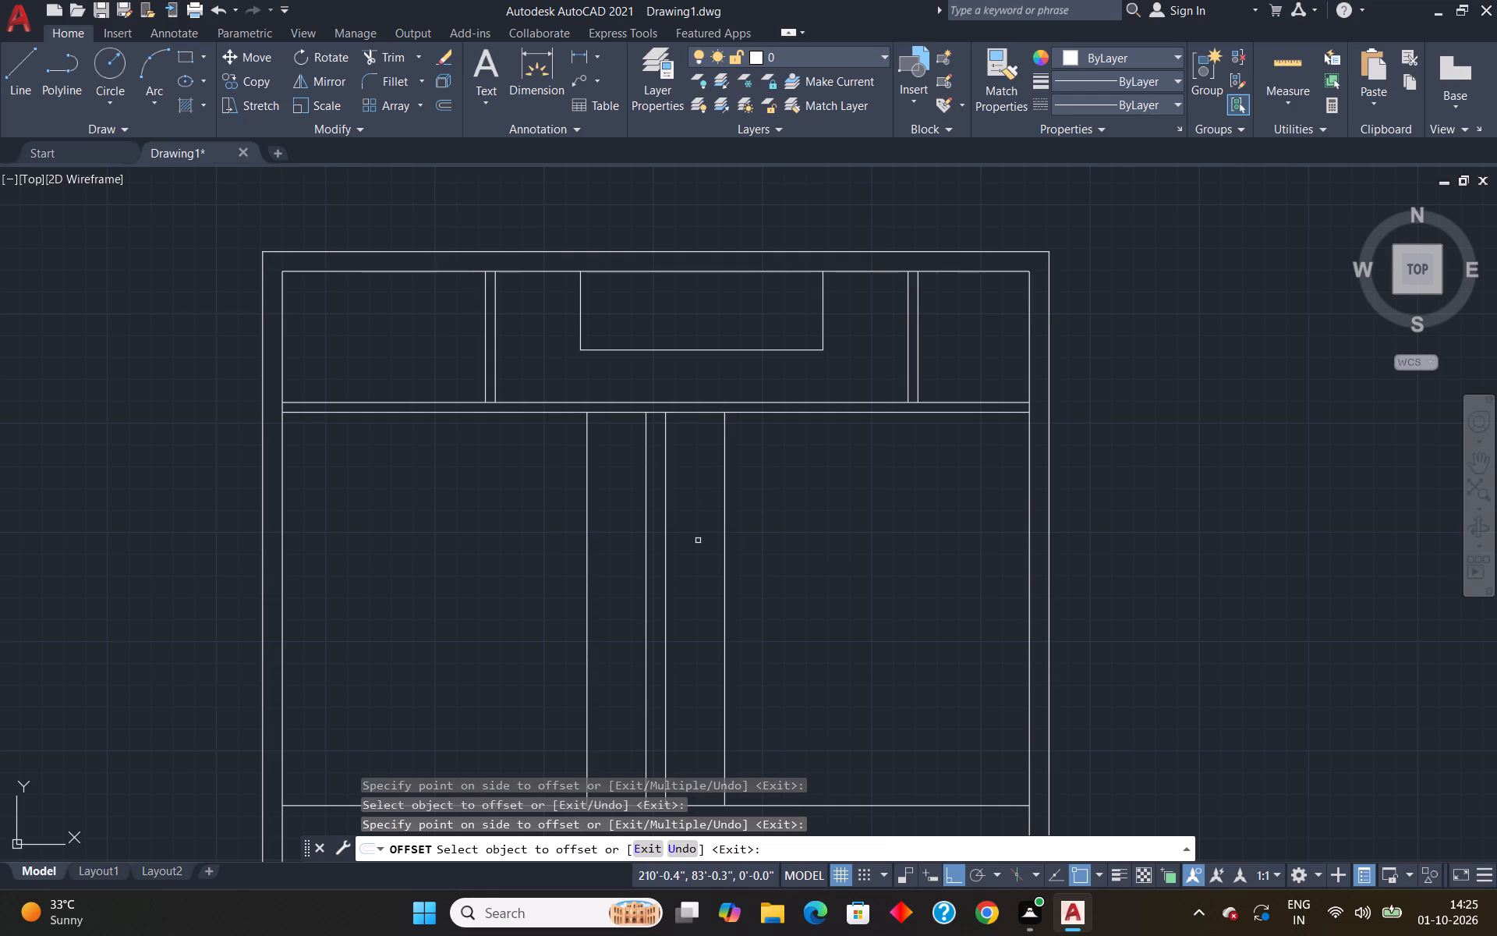
pyautogui.press('space')
# Offset the horizontal partition's lower line 5'3" downward.
pyautogui.press('o')
pyautogui.press('Return')
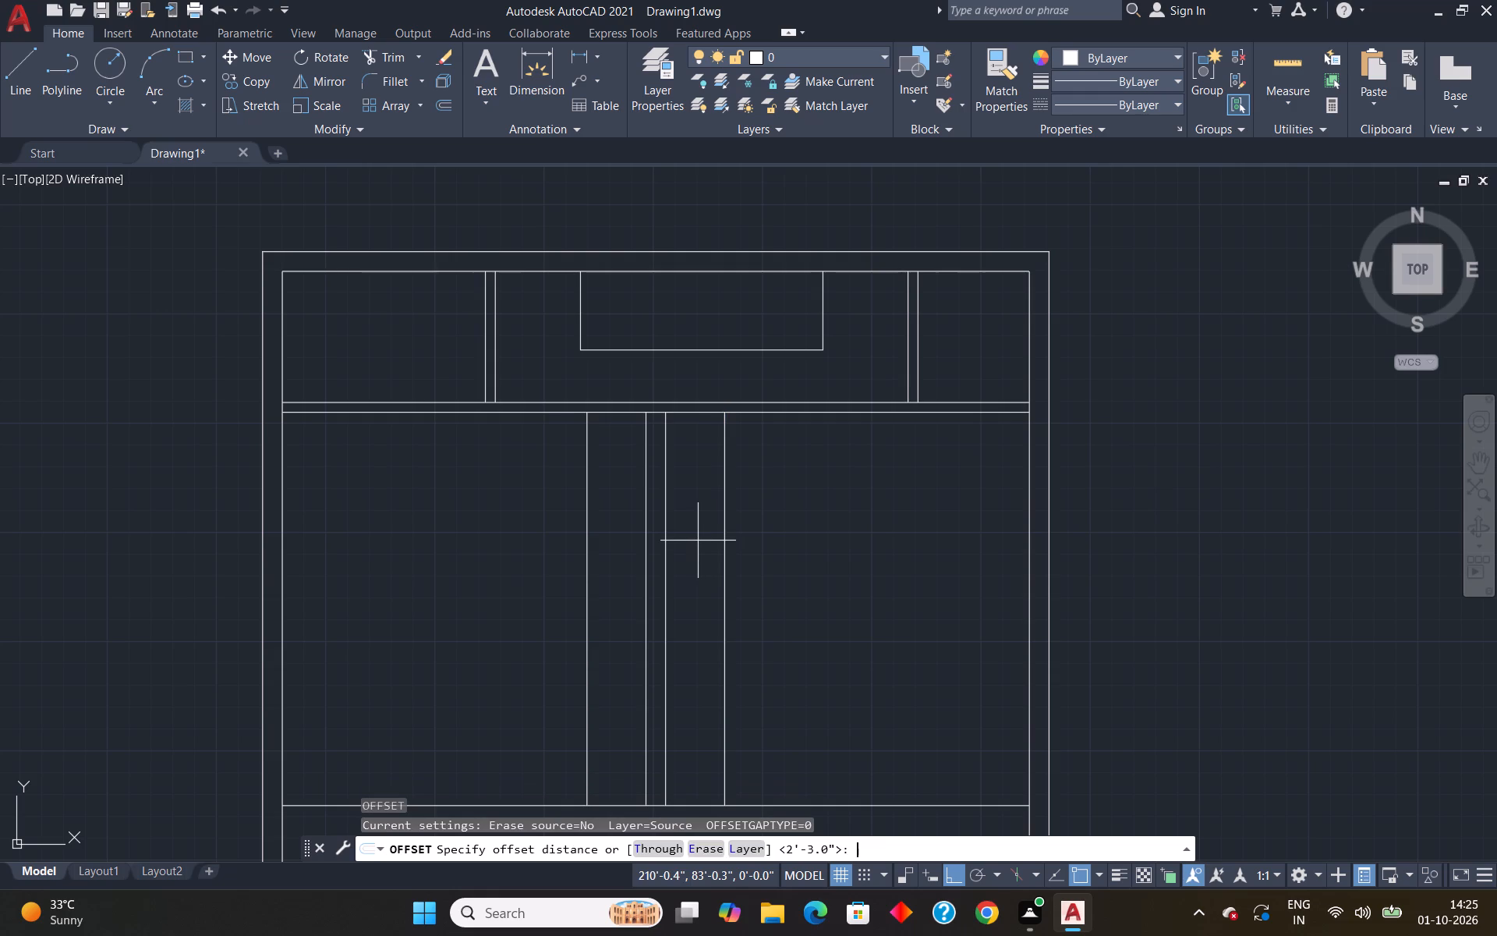
pyautogui.press('5')
pyautogui.write('\'3"')
pyautogui.press('Return')
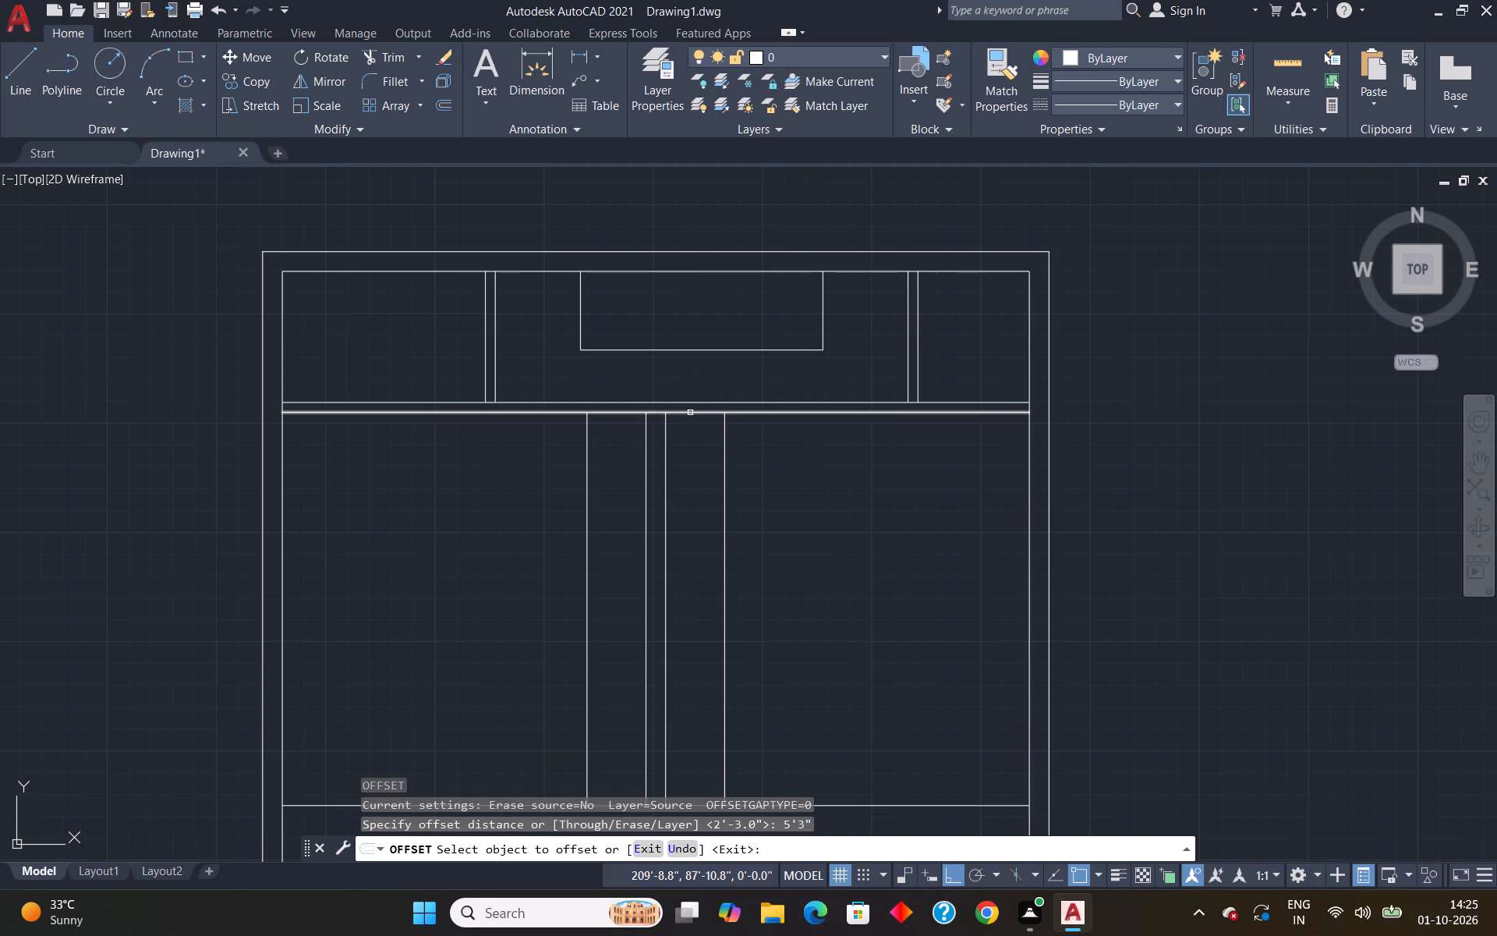
pyautogui.click(690, 413)
pyautogui.click(695, 484)
pyautogui.press('space')
# Trim the new horizontal line outside the two outer verticals, and trim the two inner vertical lines below it.
pyautogui.write('tr')
pyautogui.press('Return')
pyautogui.moveTo(464, 486); pyautogui.dragTo(465, 531)
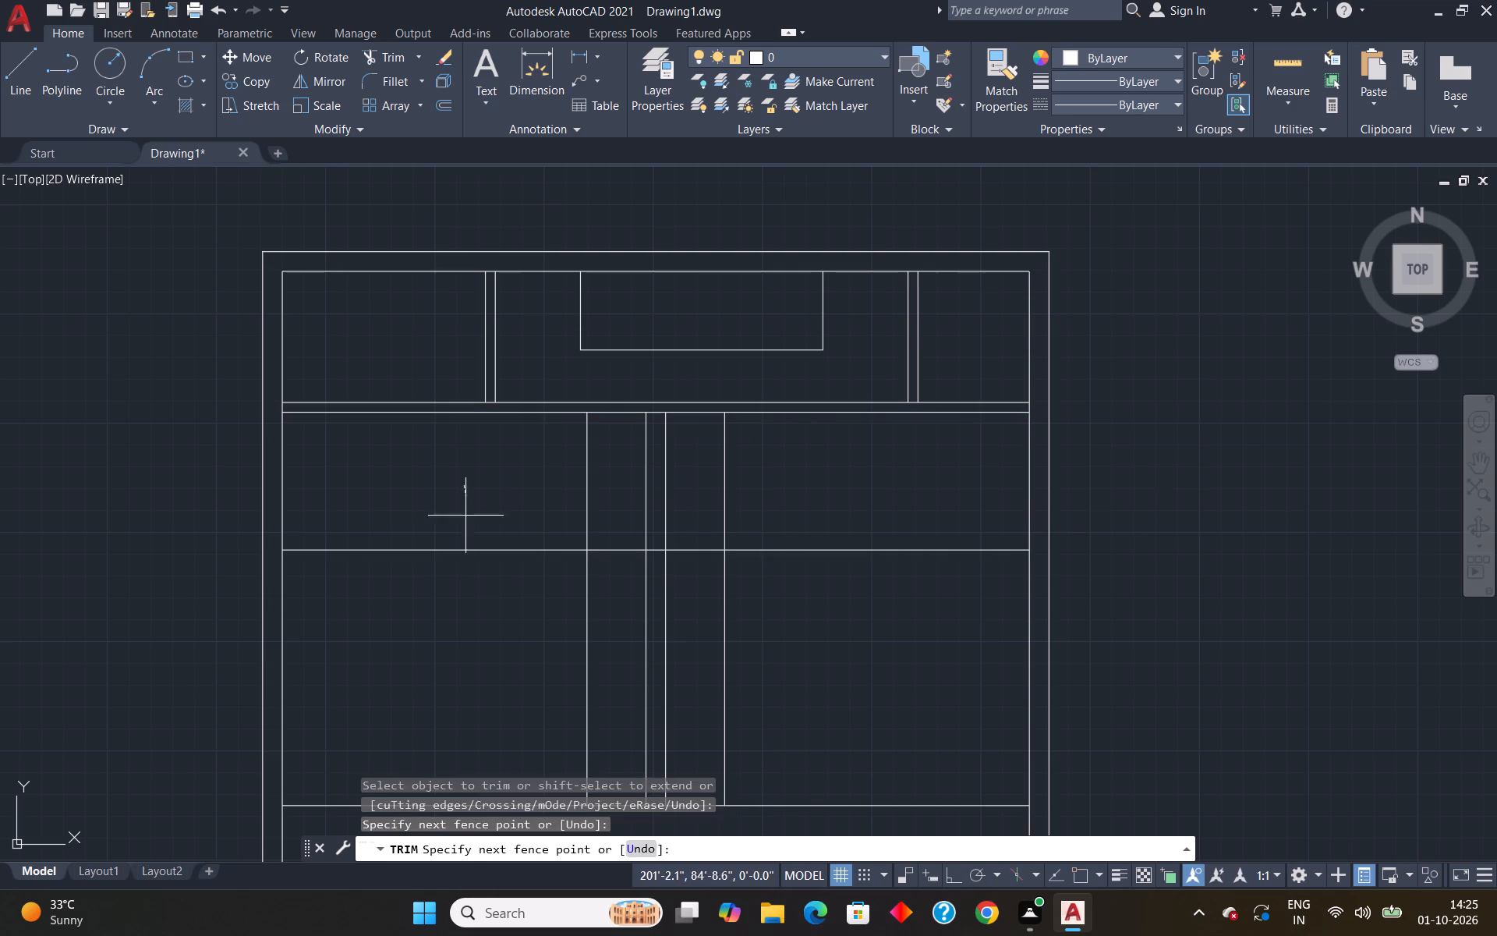
pyautogui.moveTo(465, 531); pyautogui.dragTo(469, 644)
pyautogui.moveTo(920, 495); pyautogui.dragTo(885, 621)
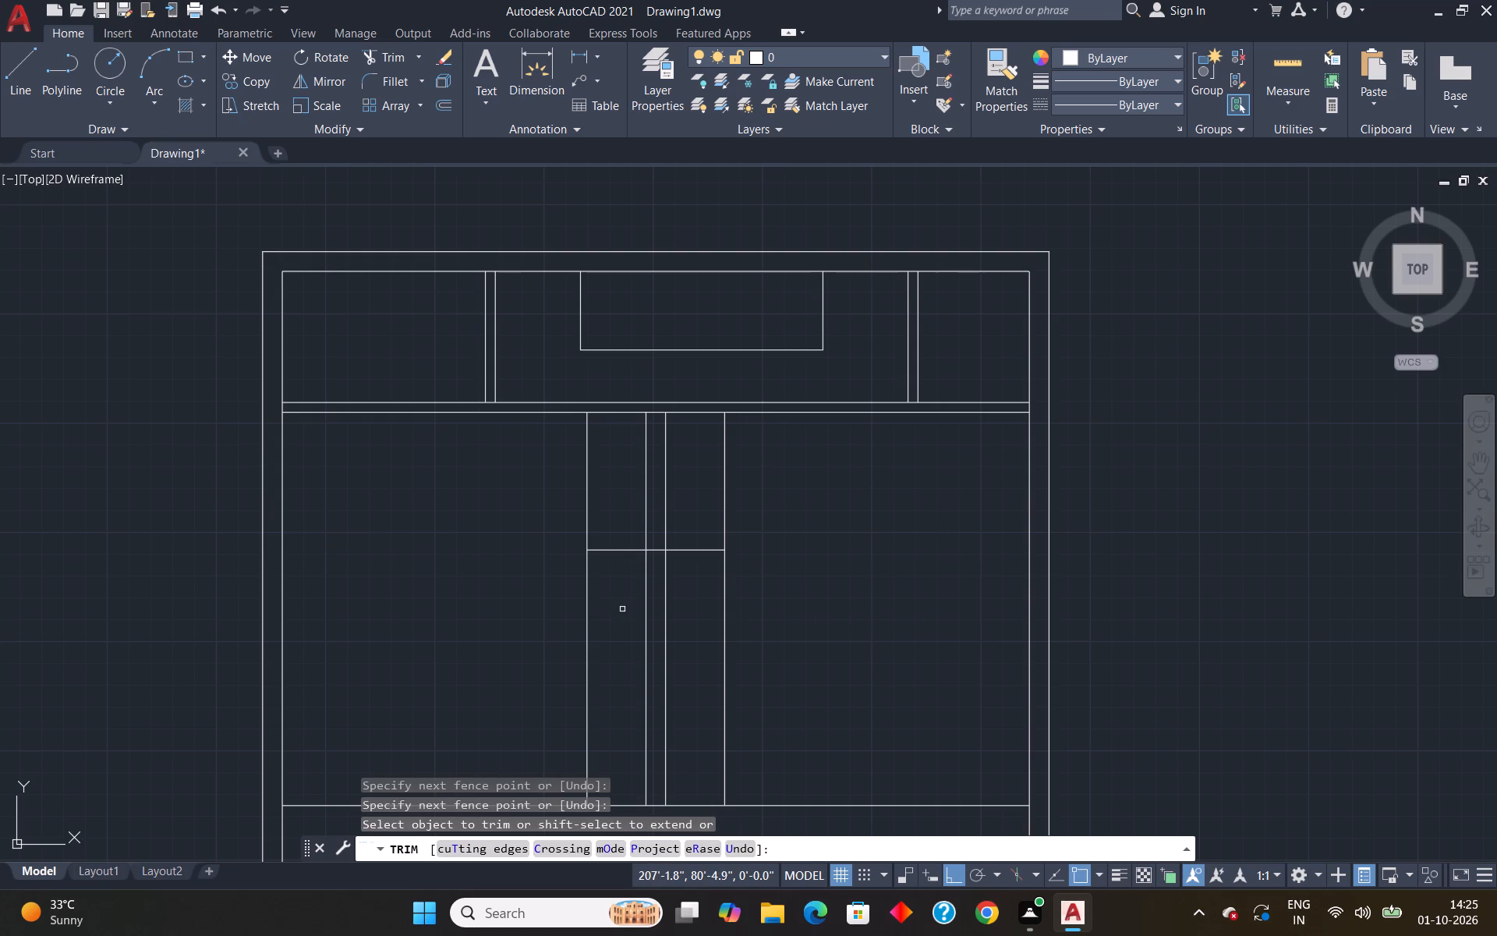
pyautogui.moveTo(621, 609); pyautogui.dragTo(686, 607)
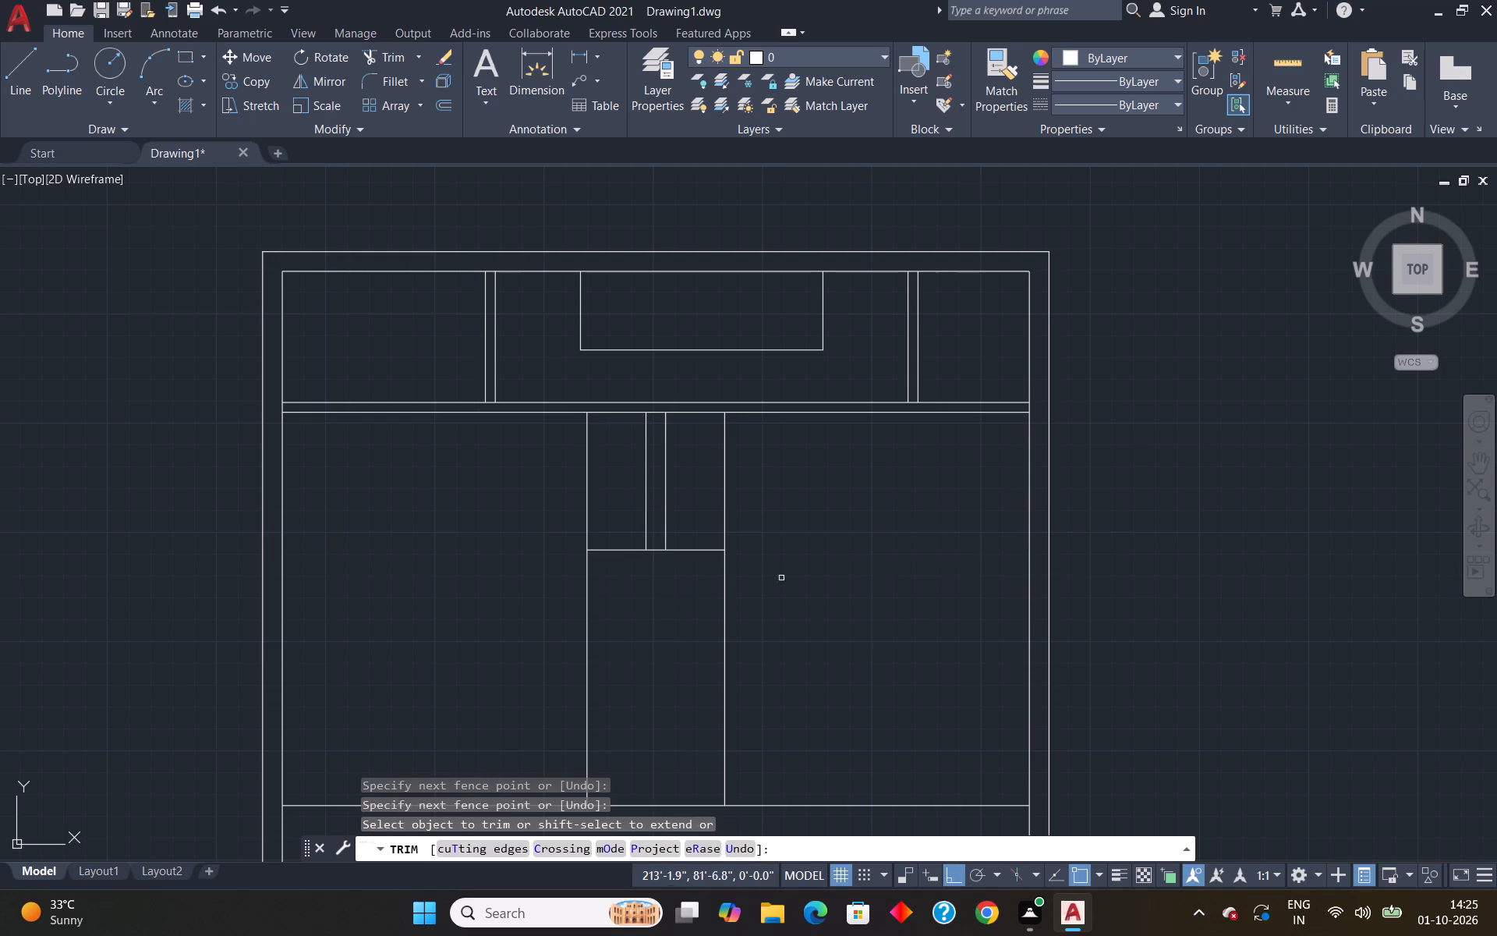
pyautogui.press('space')
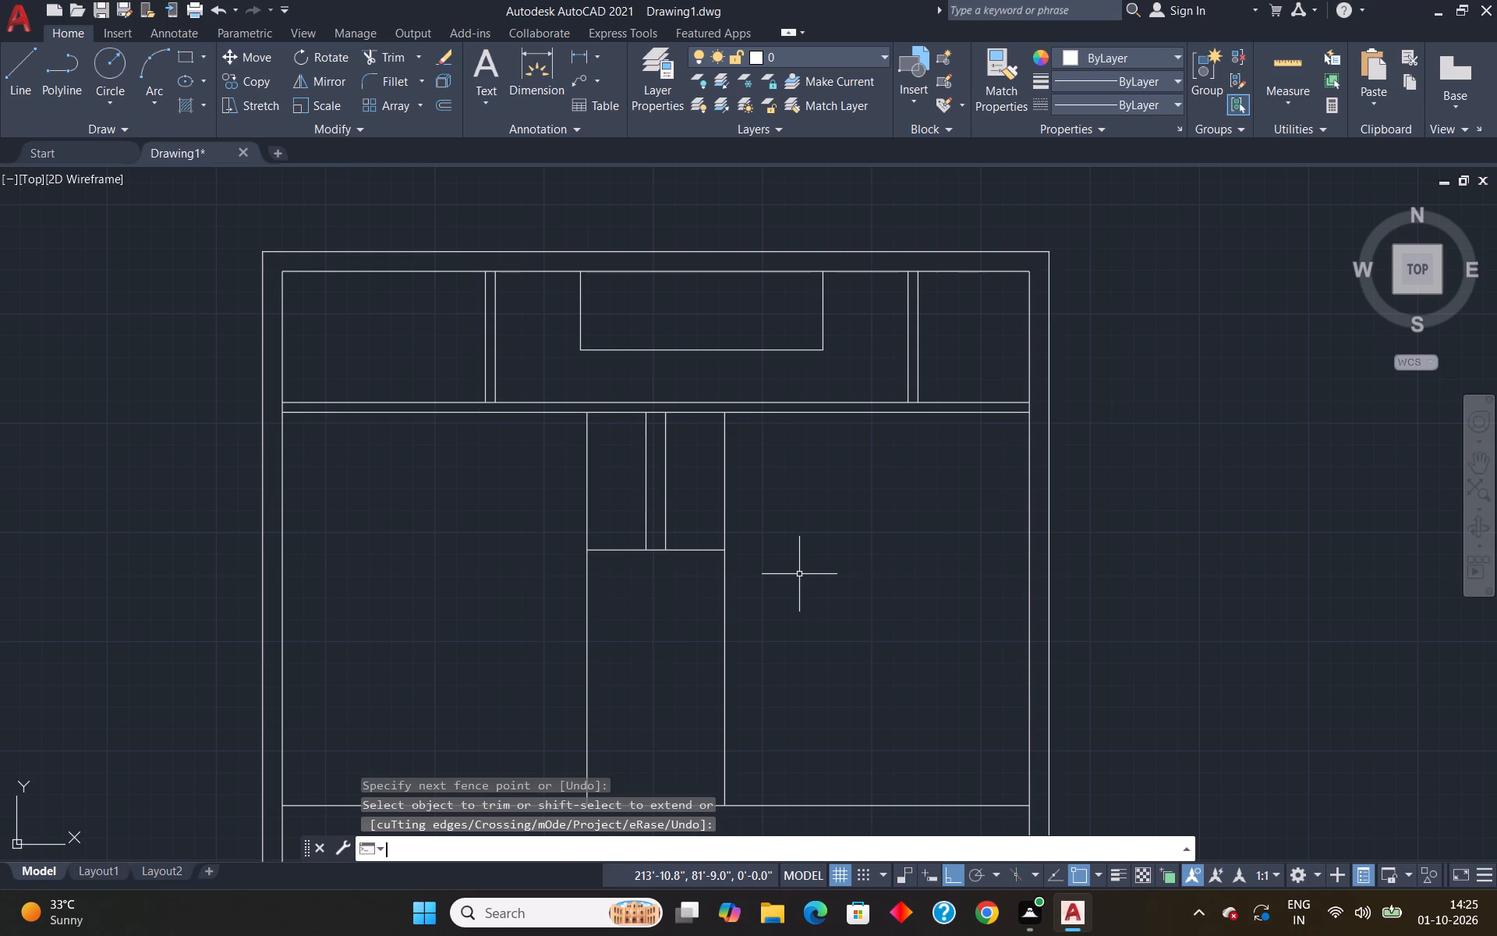
# Measure the spacing and height of the two inner vertical lines below the horizontal partition.
pyautogui.click(1292, 71)
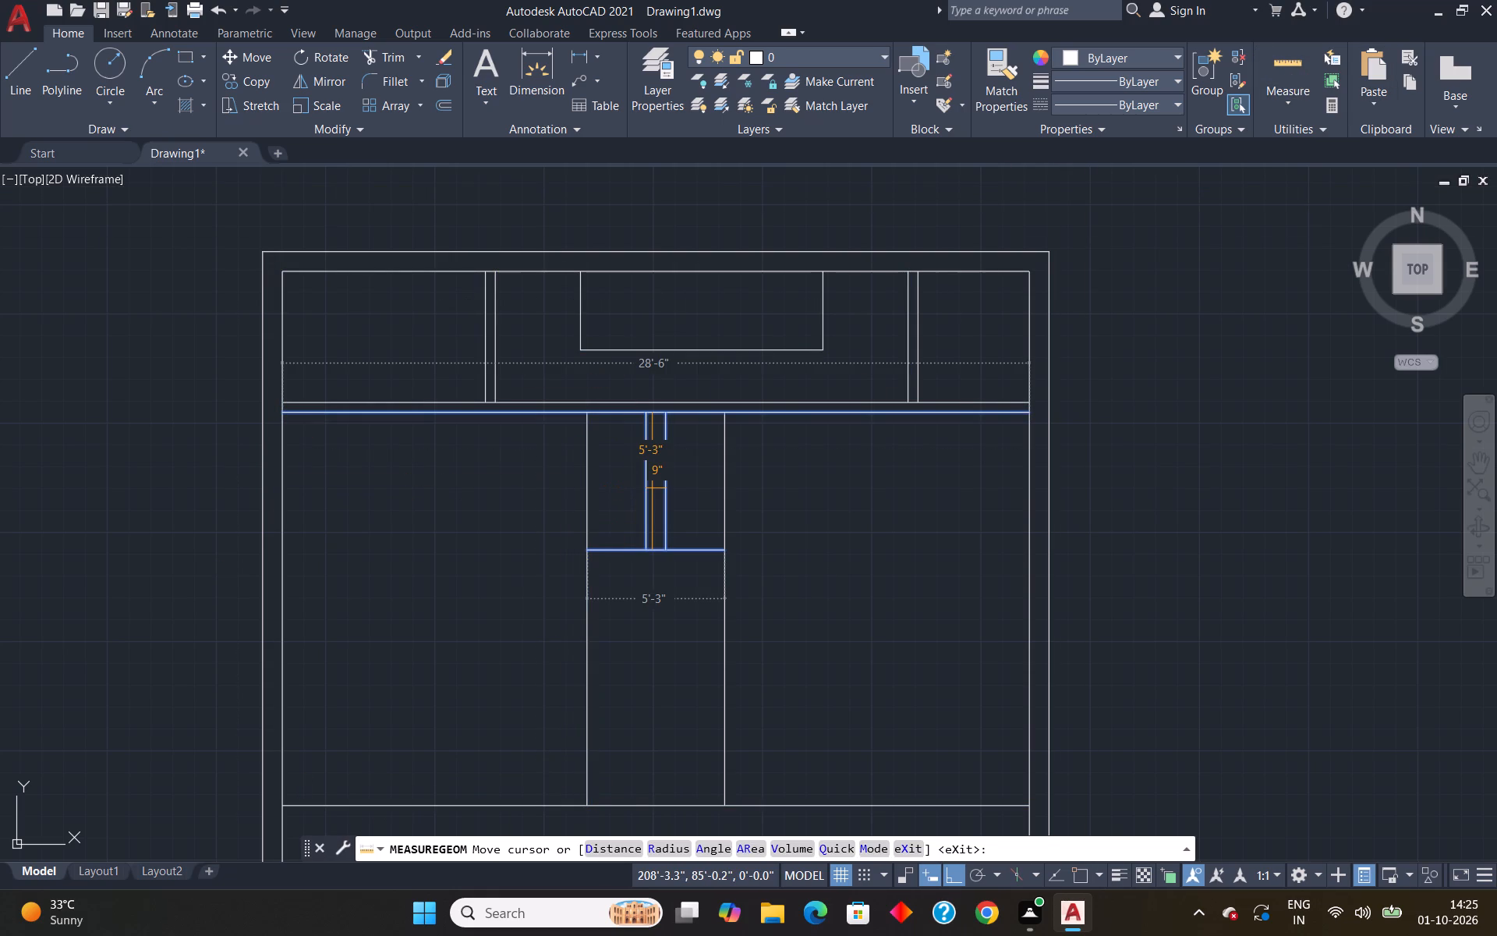
pyautogui.press('space')
pyautogui.press('Escape')
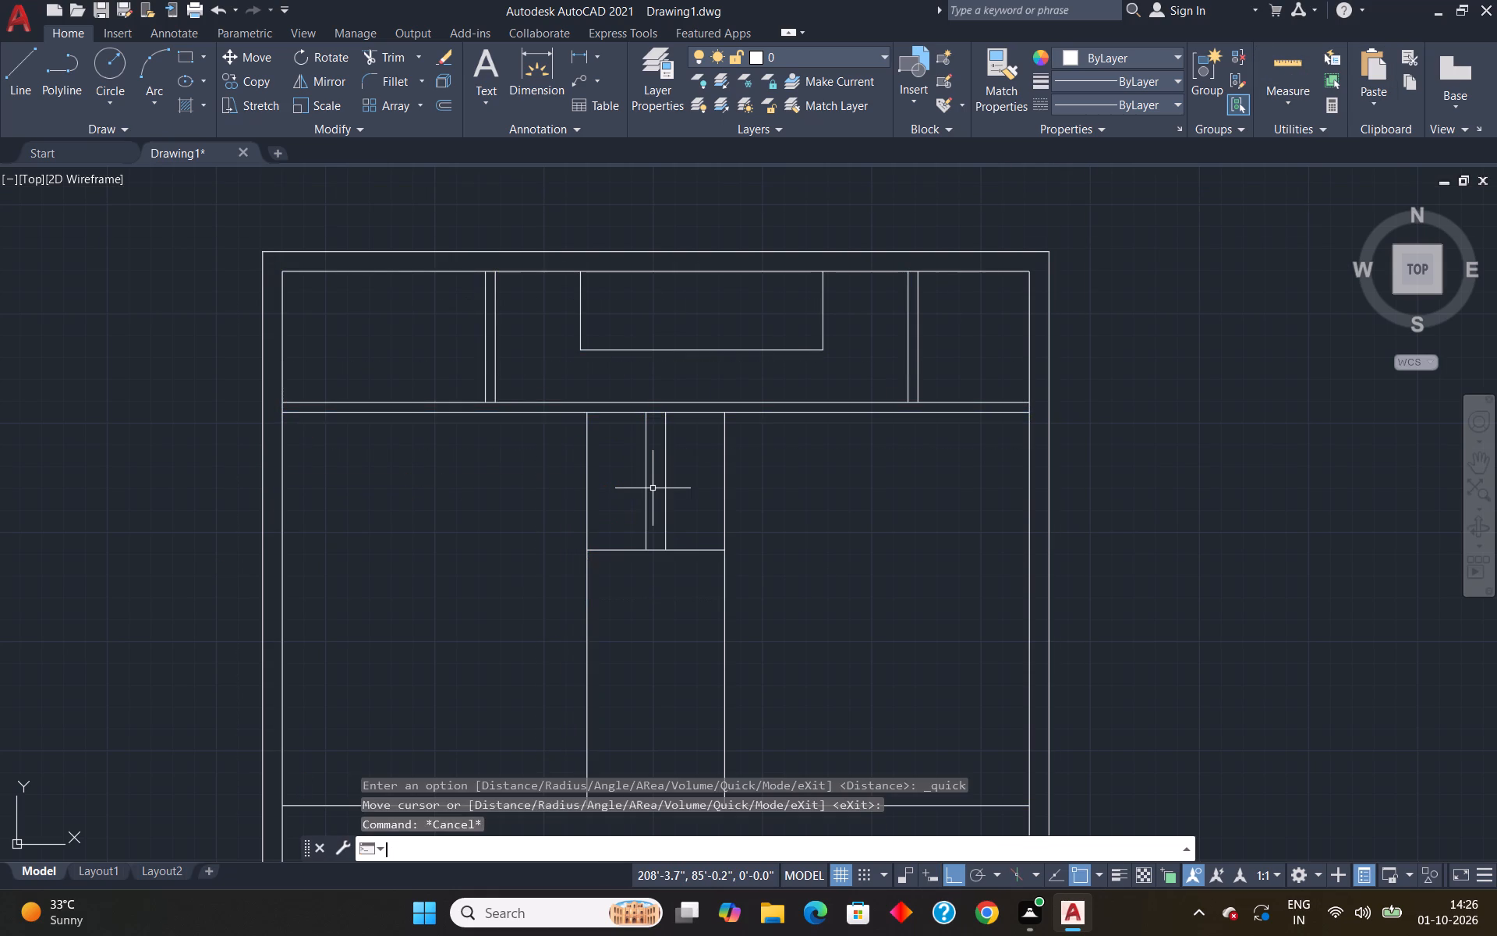
pyautogui.press('Escape')
pyautogui.press('Escape')
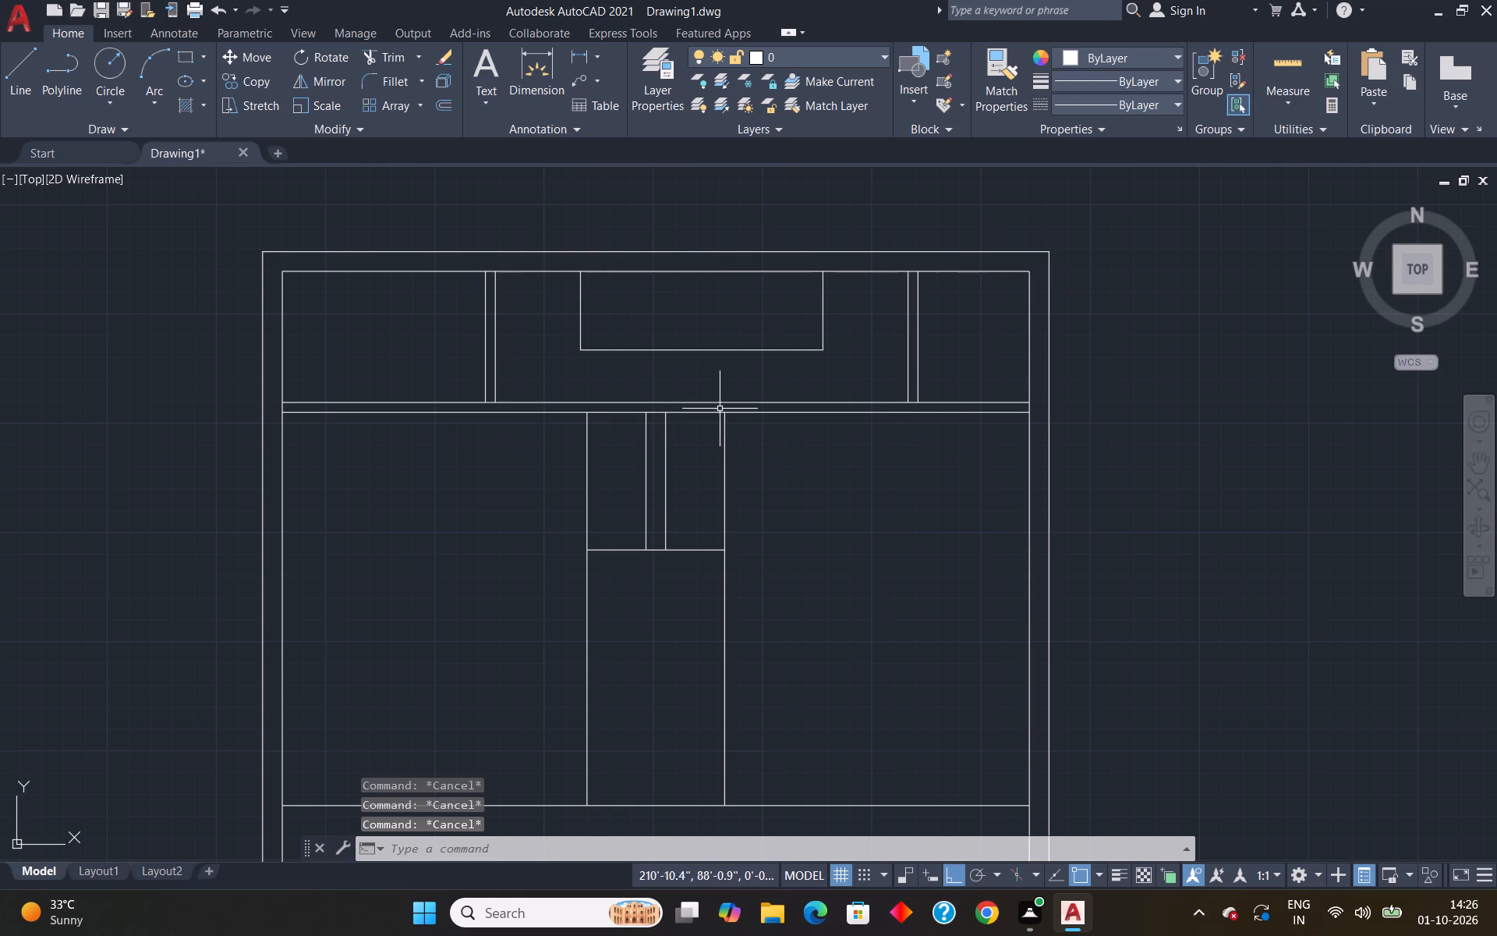
pyautogui.scroll(2, 652, 406)
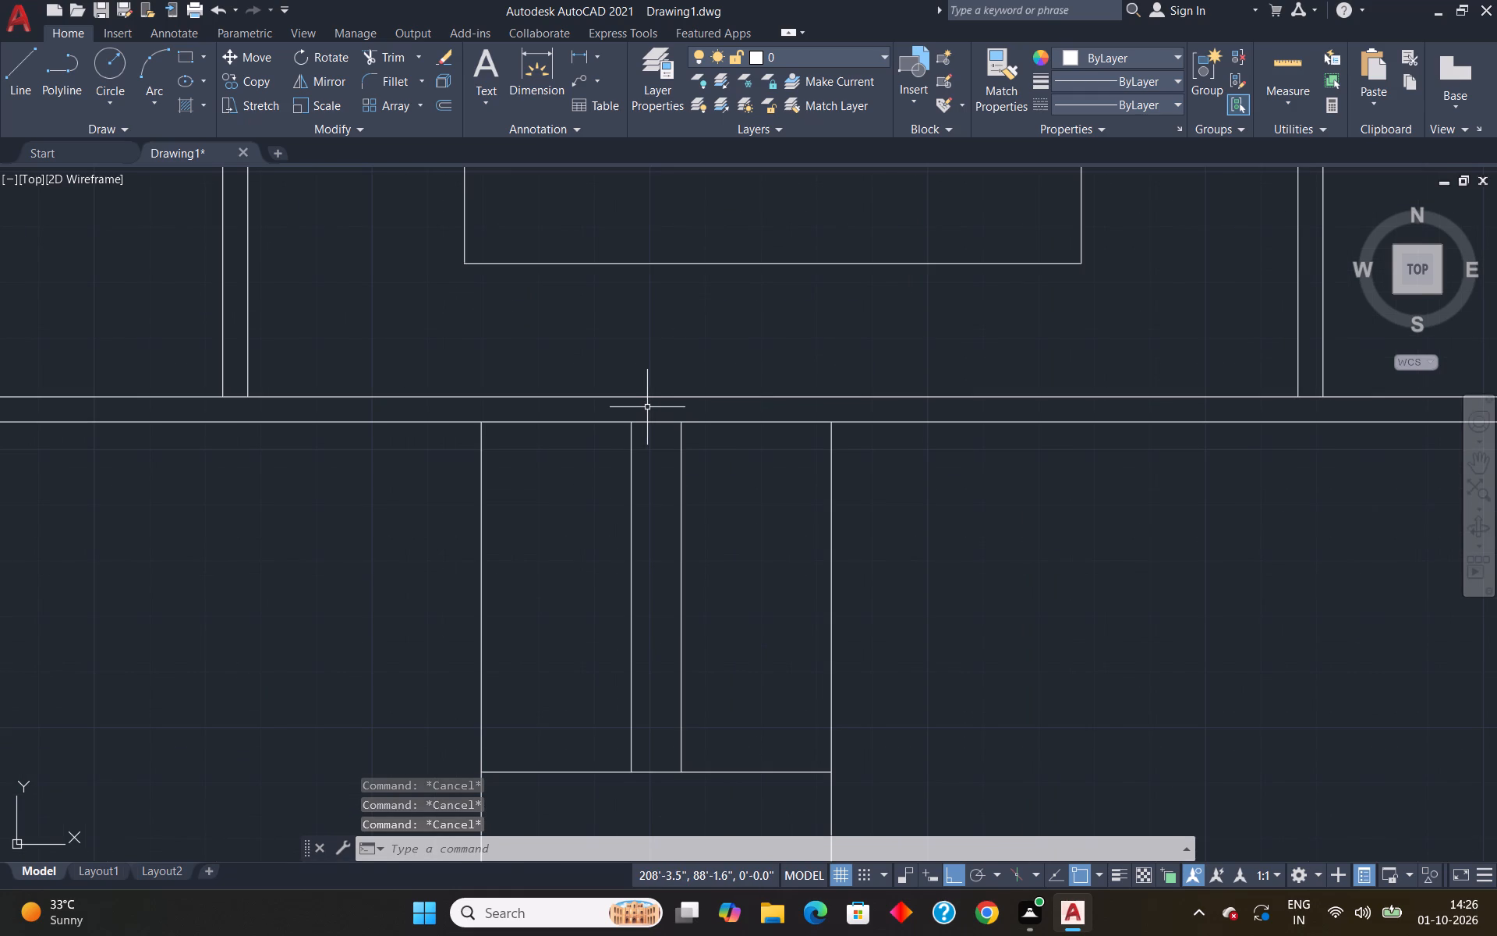
# Offset the short horizontal line closing the two inner verticals 4.5" downward.
pyautogui.scroll(-1, 639, 409)
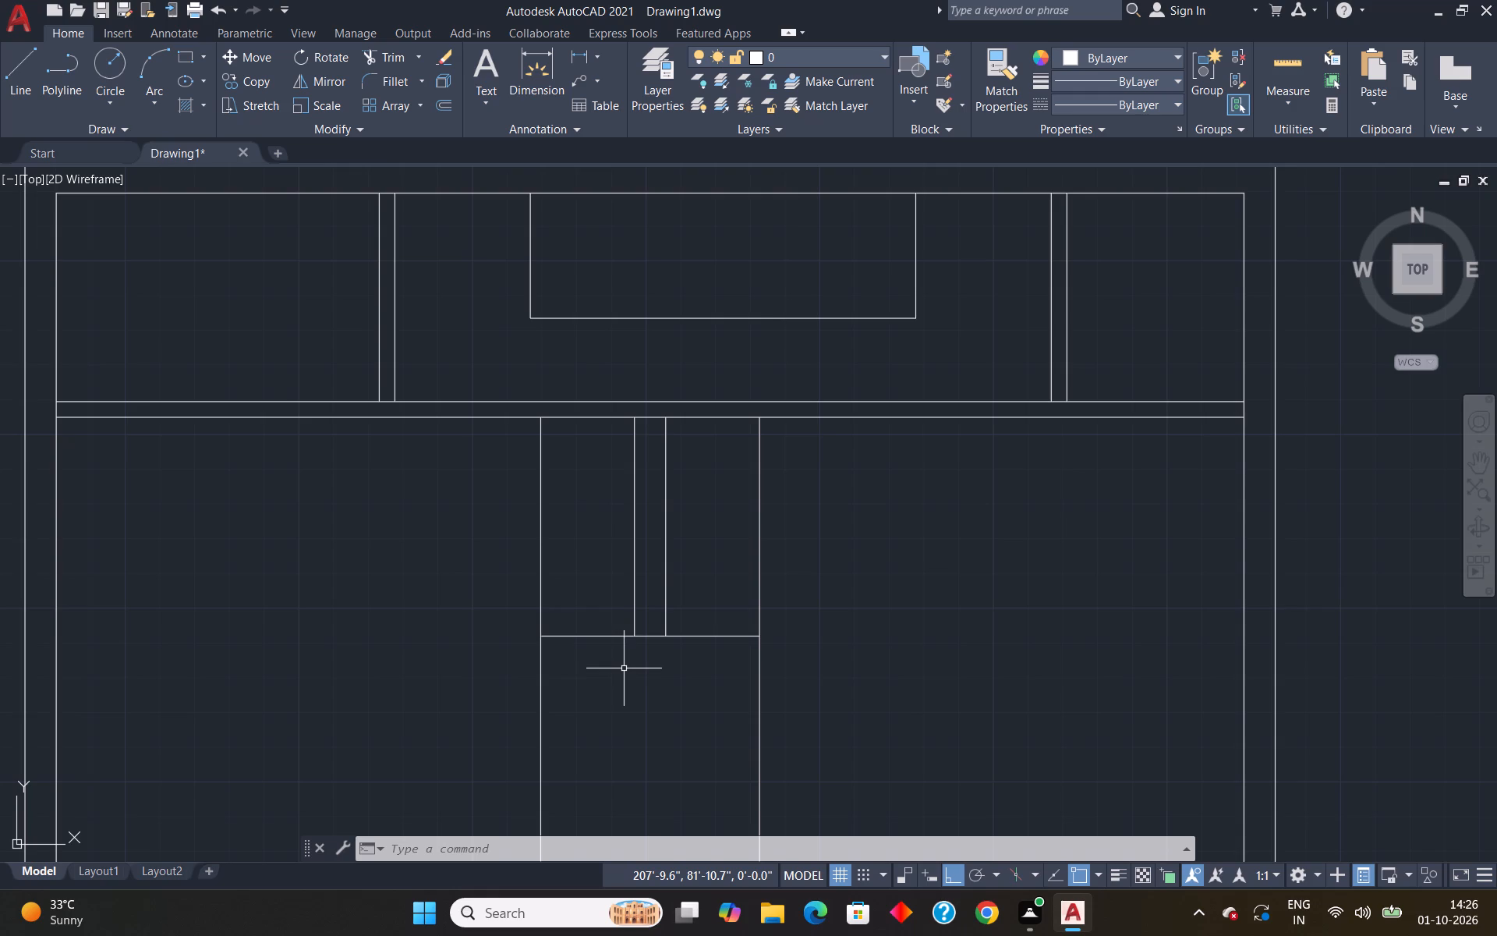
pyautogui.press('o')
pyautogui.press('Return')
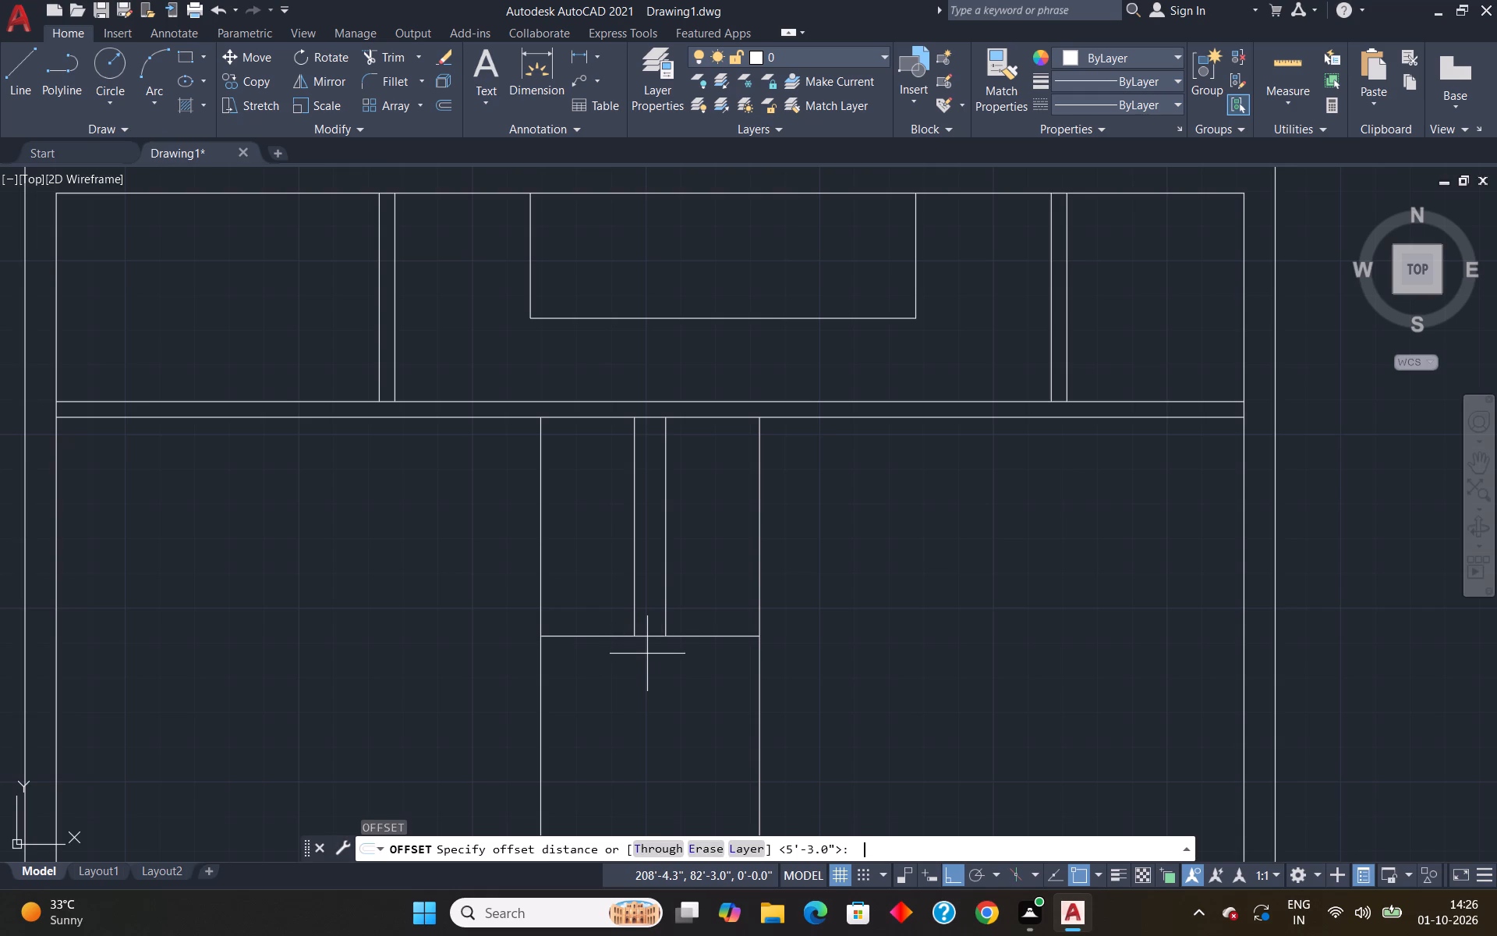
pyautogui.write('4.5"')
pyautogui.press('Return')
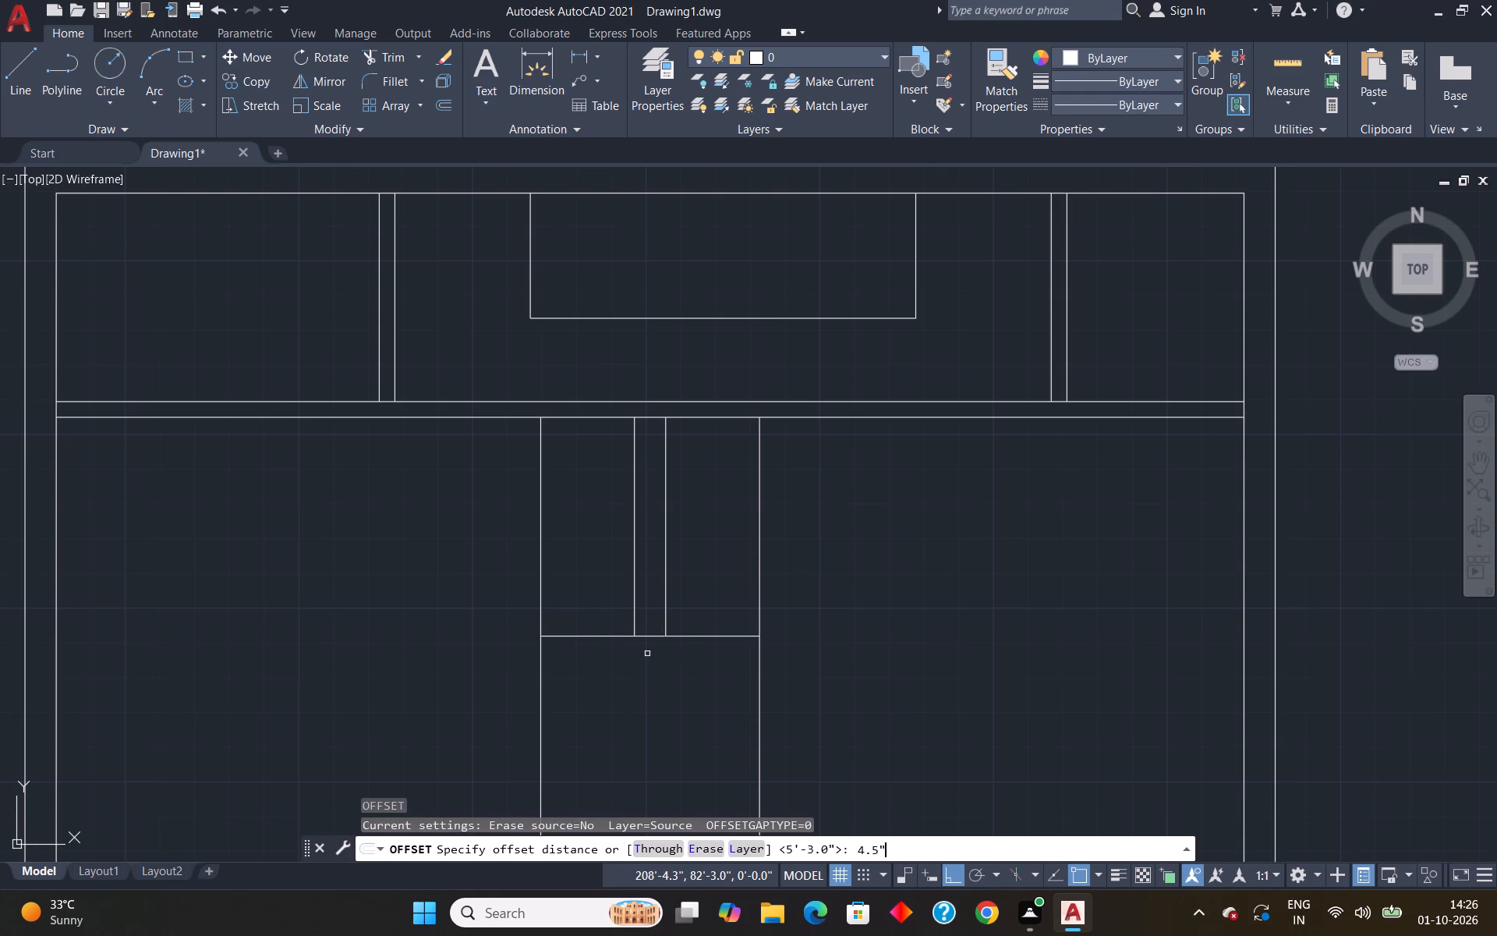
pyautogui.click(689, 638)
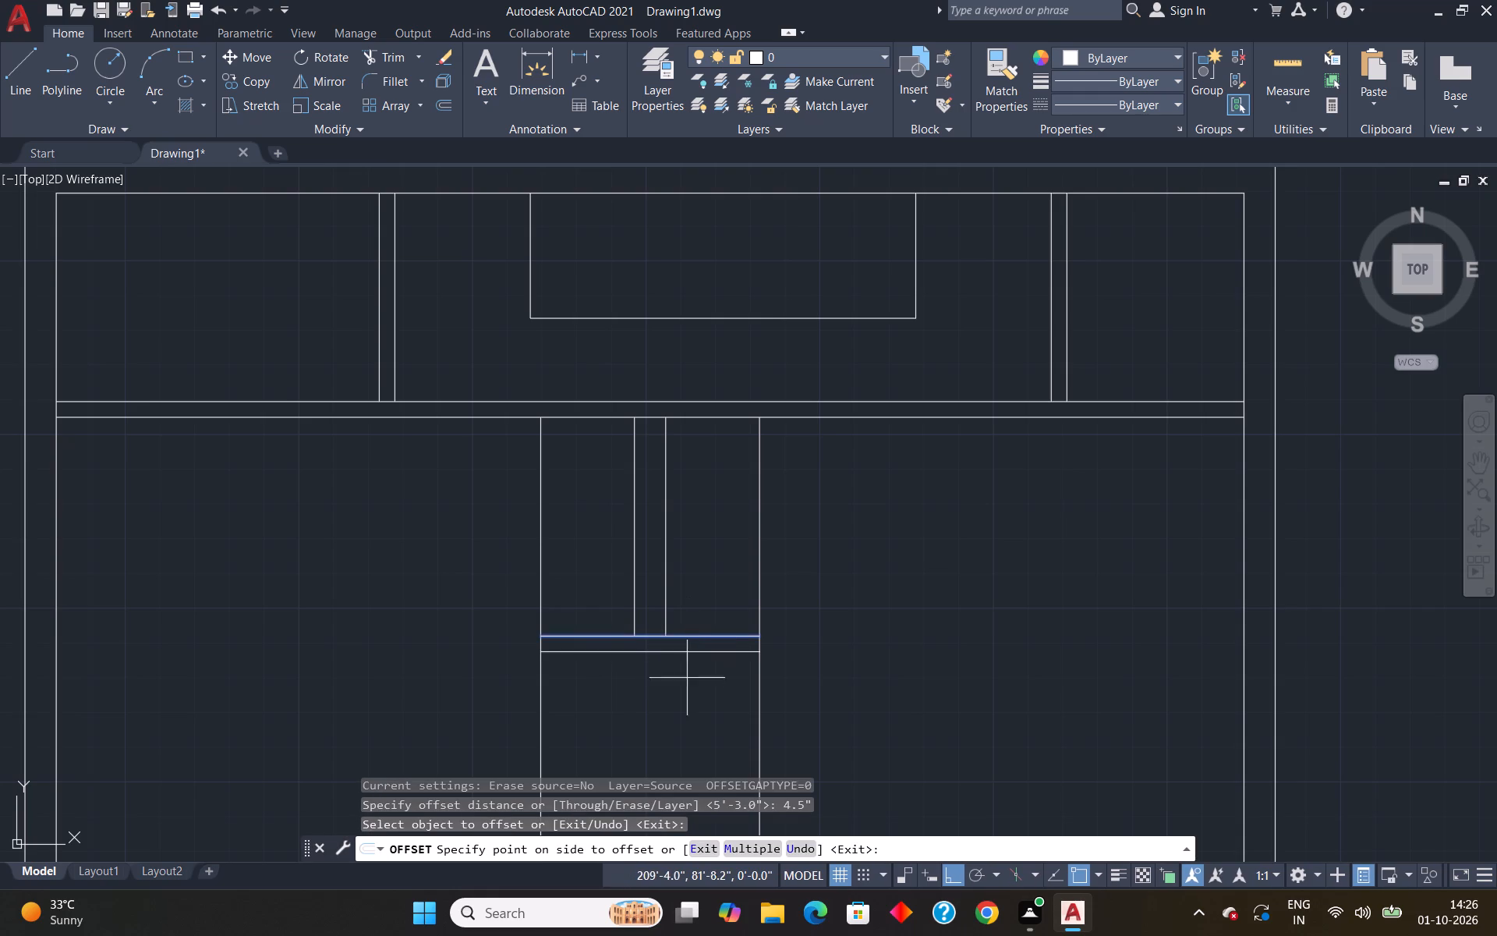
pyautogui.click(683, 690)
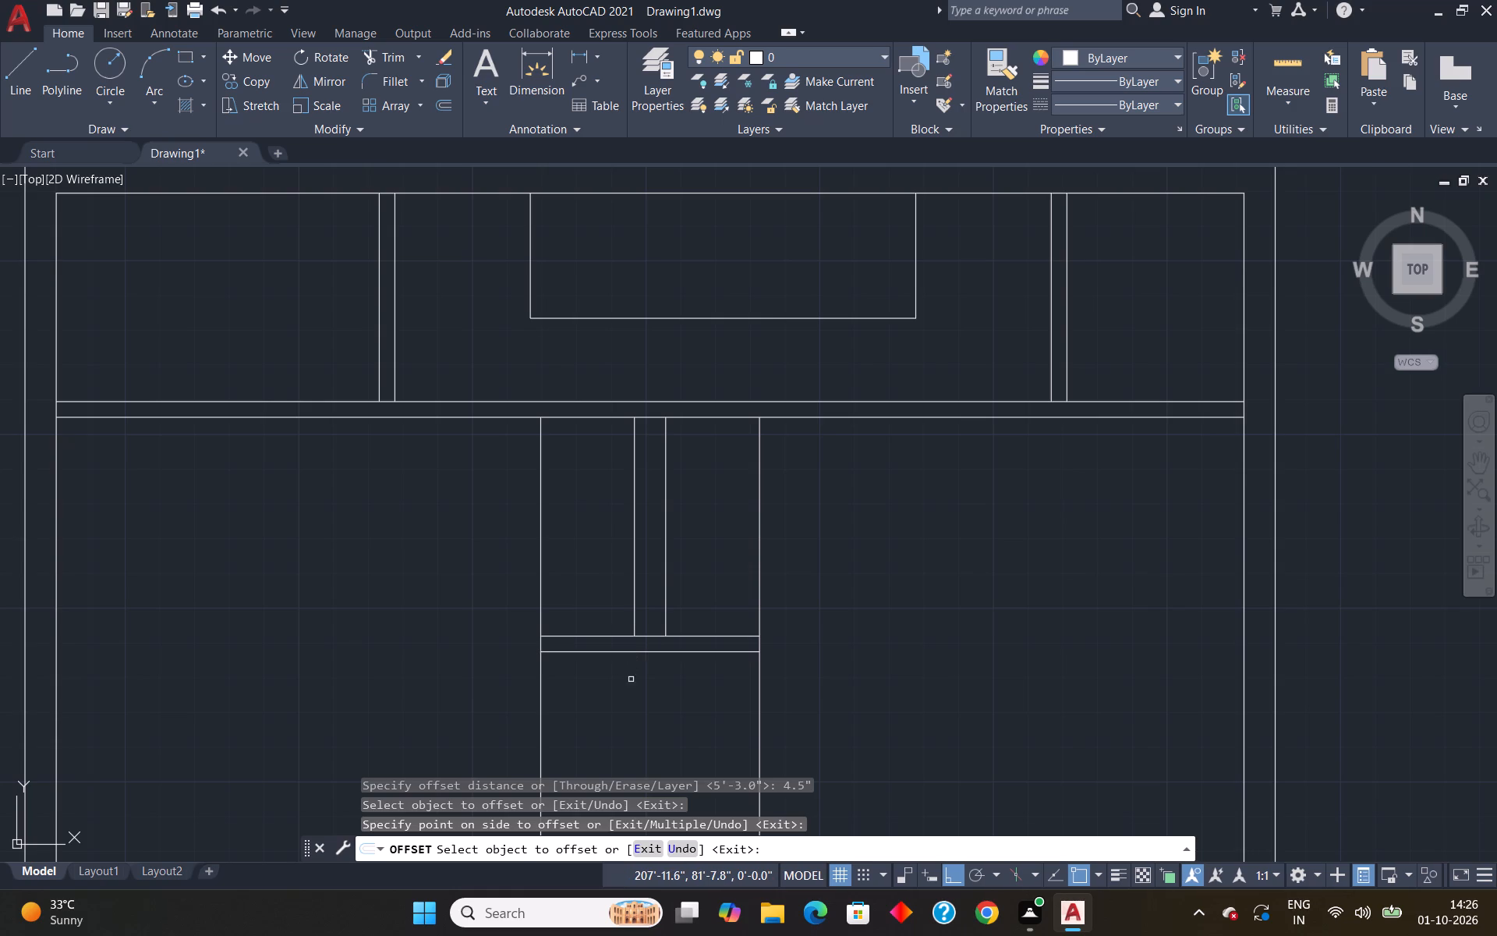
# Offset the two outer vertical lines below the horizontal partition 4.5" inward, toward each other.
pyautogui.scroll(-2, 603, 672)
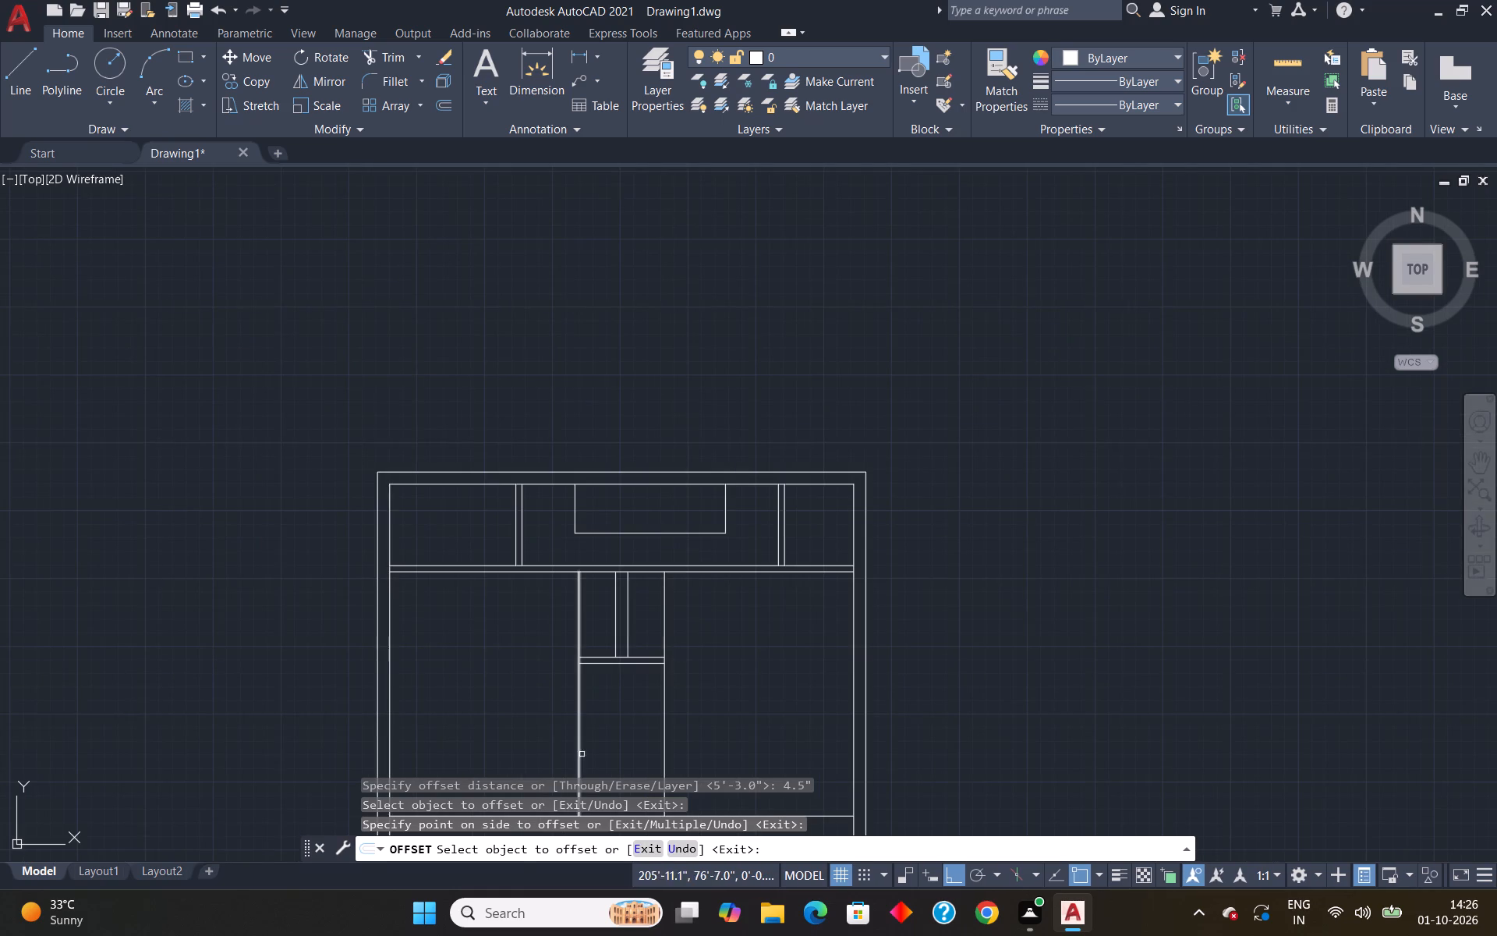
pyautogui.scroll(-2, 596, 682)
pyautogui.scroll(2, 599, 756)
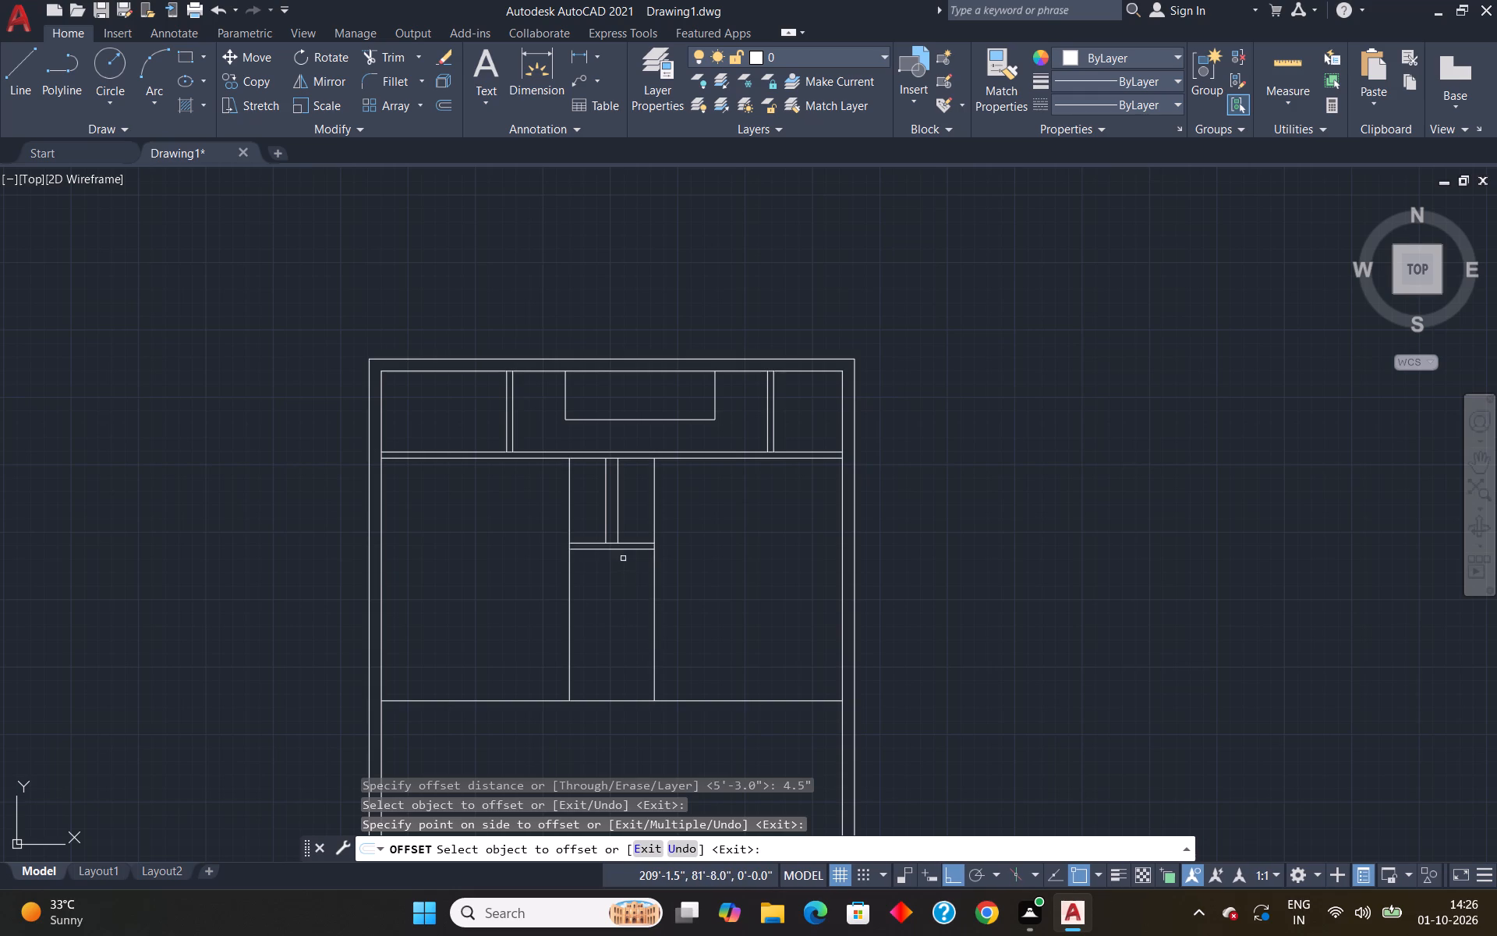
pyautogui.scroll(1, 622, 555)
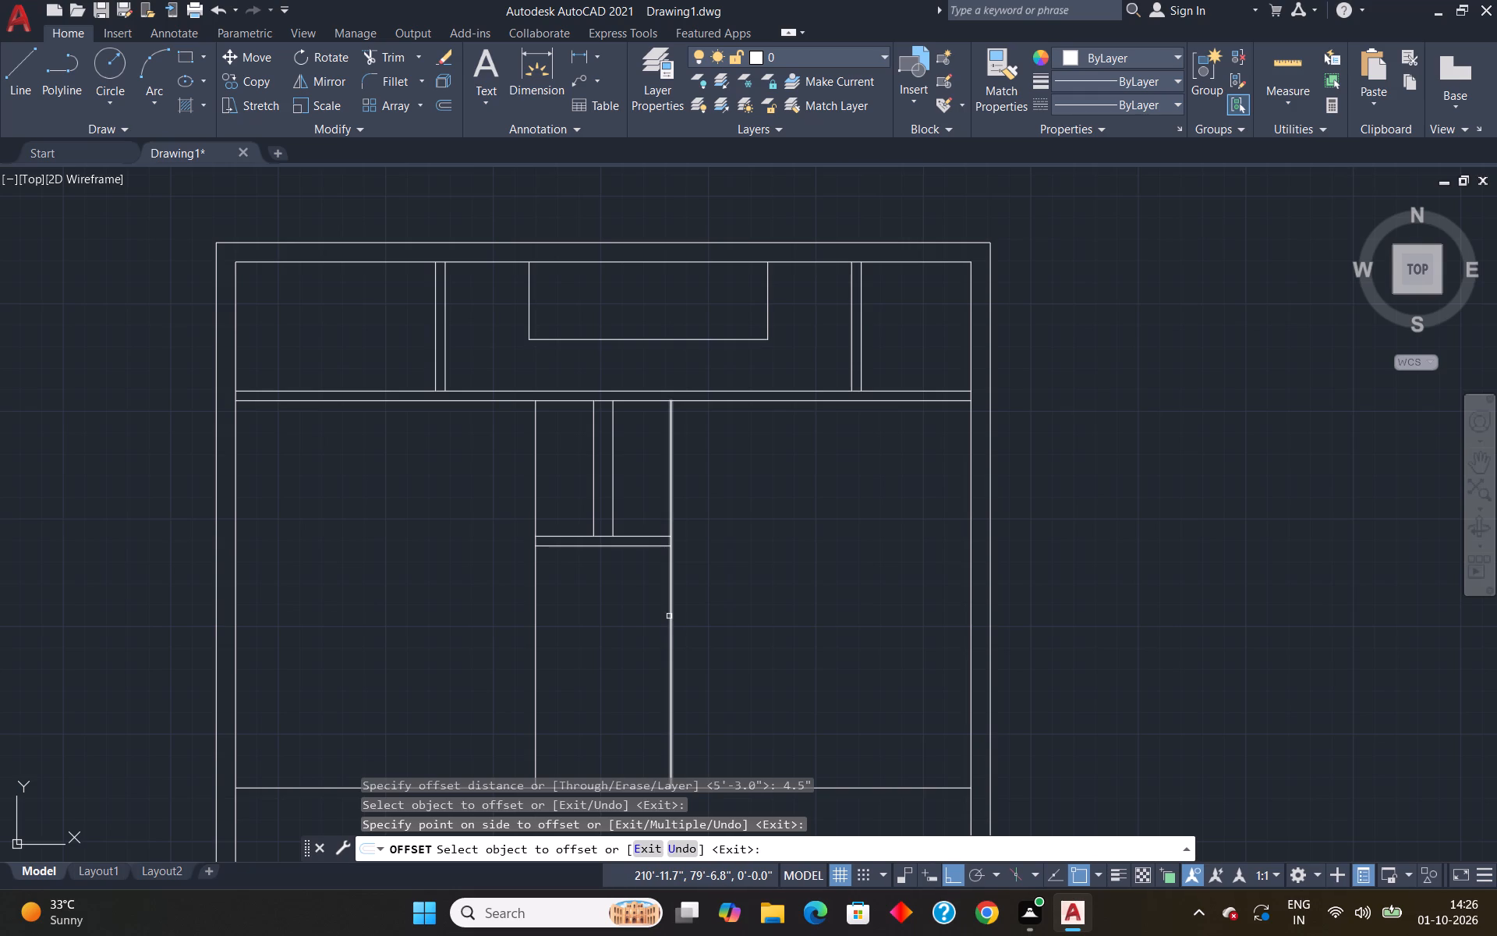
pyautogui.click(669, 616)
pyautogui.click(654, 616)
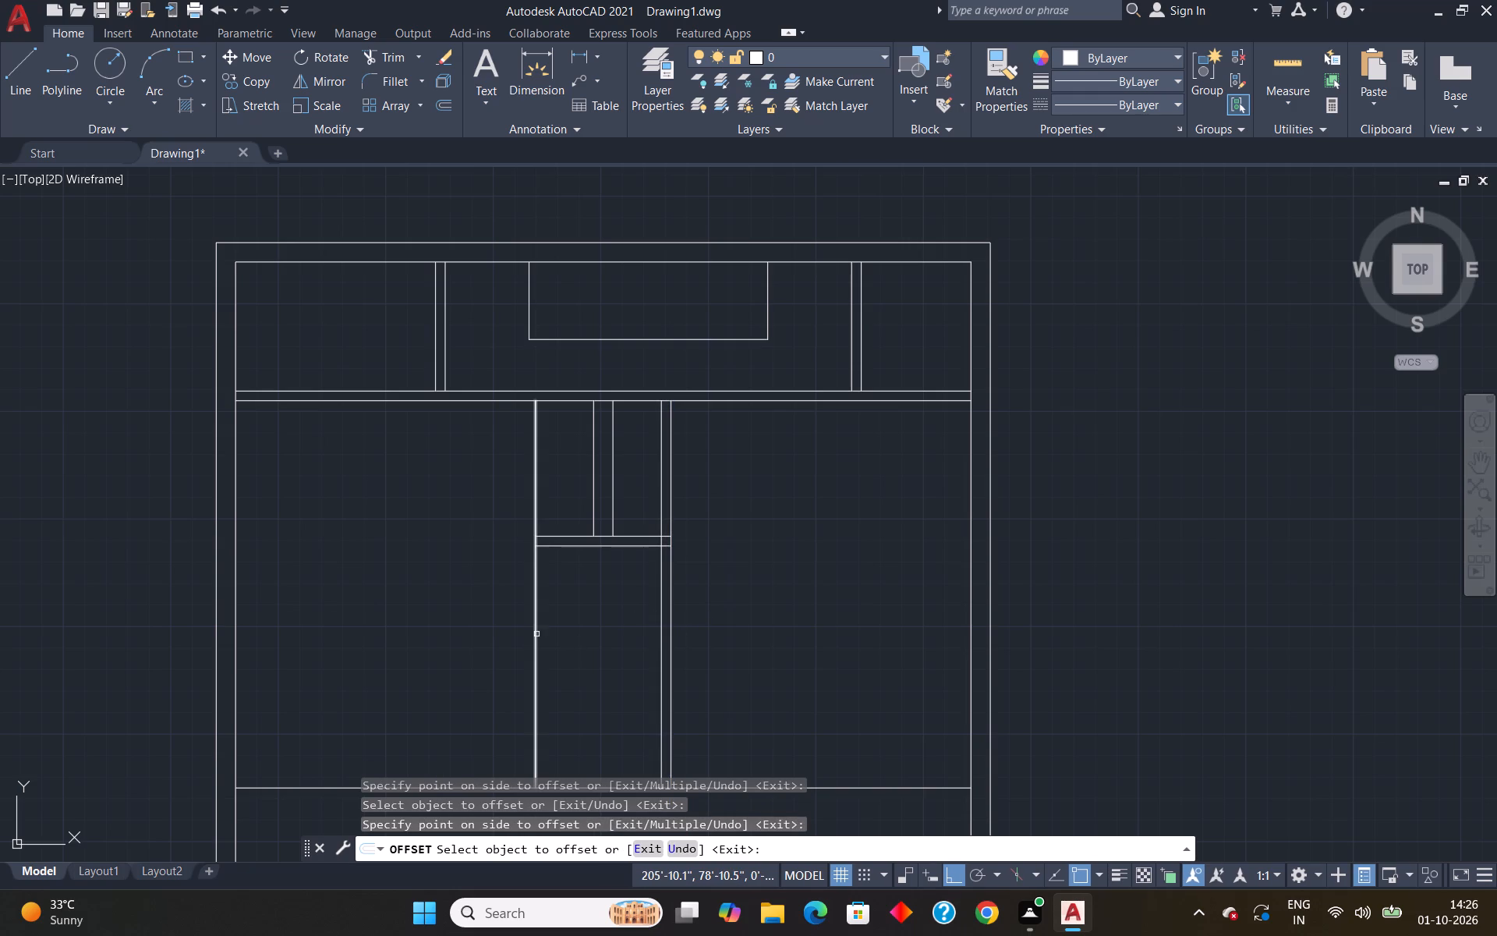
pyautogui.click(537, 636)
pyautogui.click(592, 654)
pyautogui.press('space')
# Trim the two new inward-offset verticals inside and above the short 4.5" horizontal partition.
pyautogui.write('tr')
pyautogui.press('Return')
pyautogui.scroll(3, 556, 495)
pyautogui.moveTo(489, 678); pyautogui.dragTo(529, 683)
pyautogui.moveTo(540, 597); pyautogui.dragTo(536, 597)
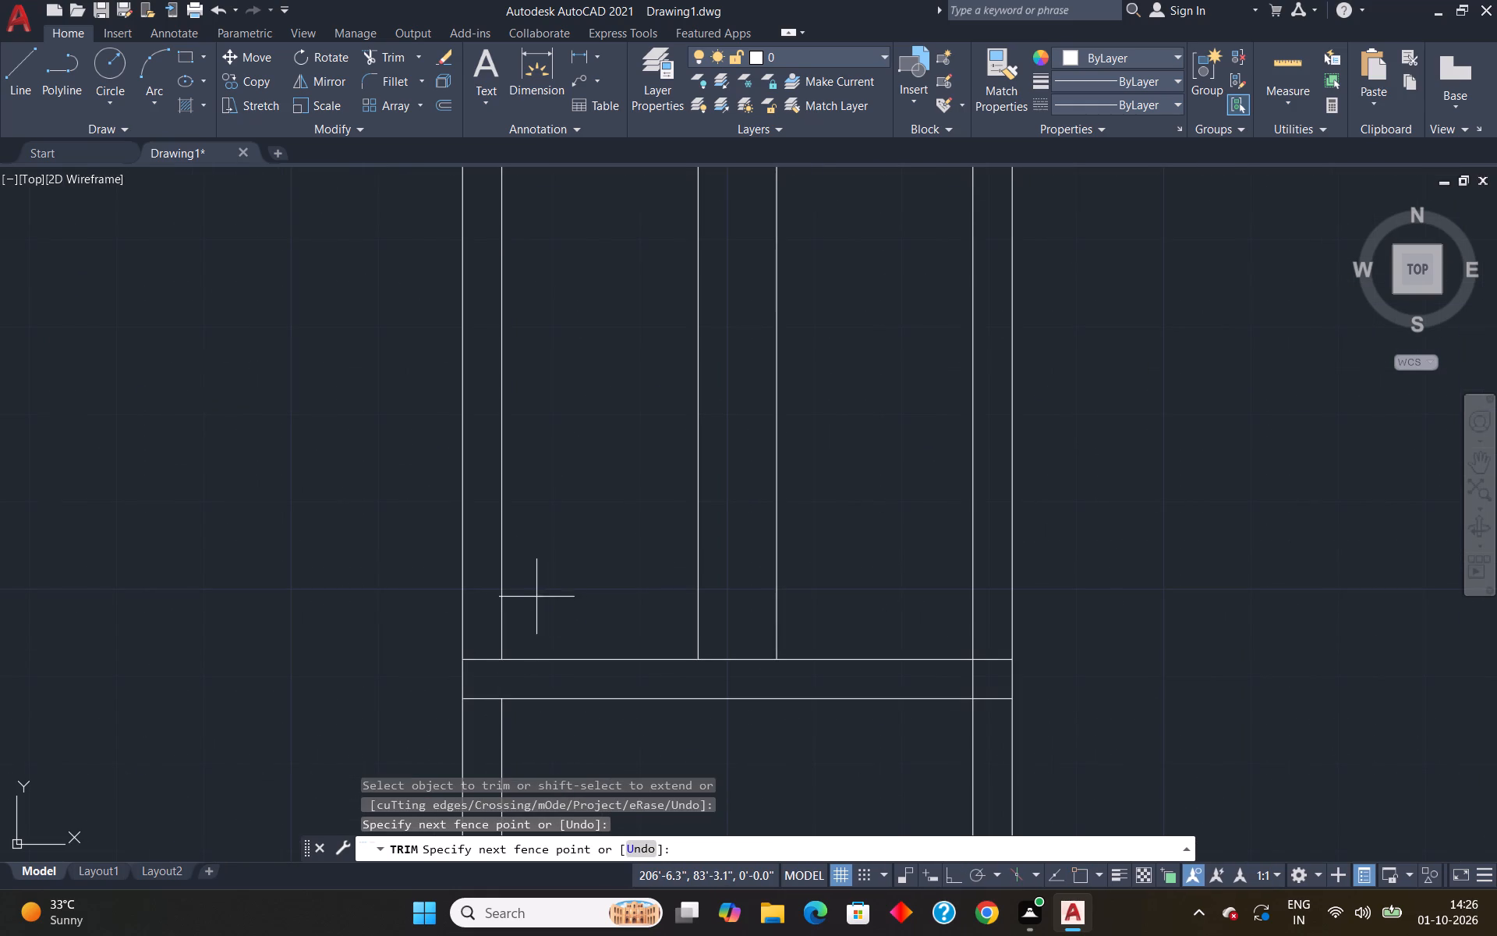
pyautogui.moveTo(536, 597); pyautogui.dragTo(499, 595)
pyautogui.scroll(-2, 863, 484)
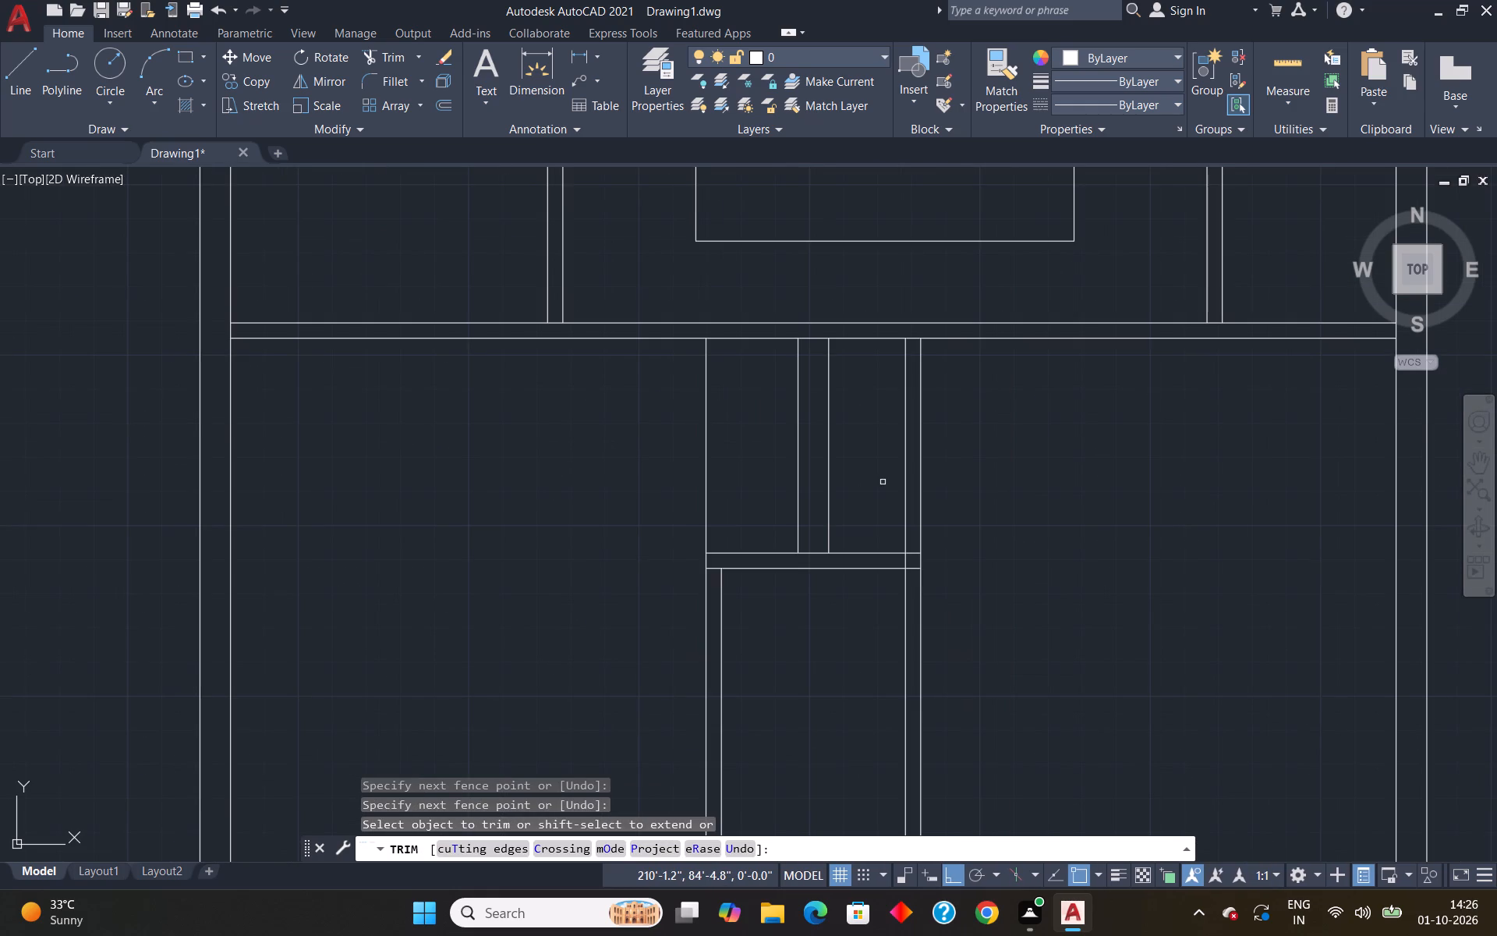
pyautogui.click(904, 480)
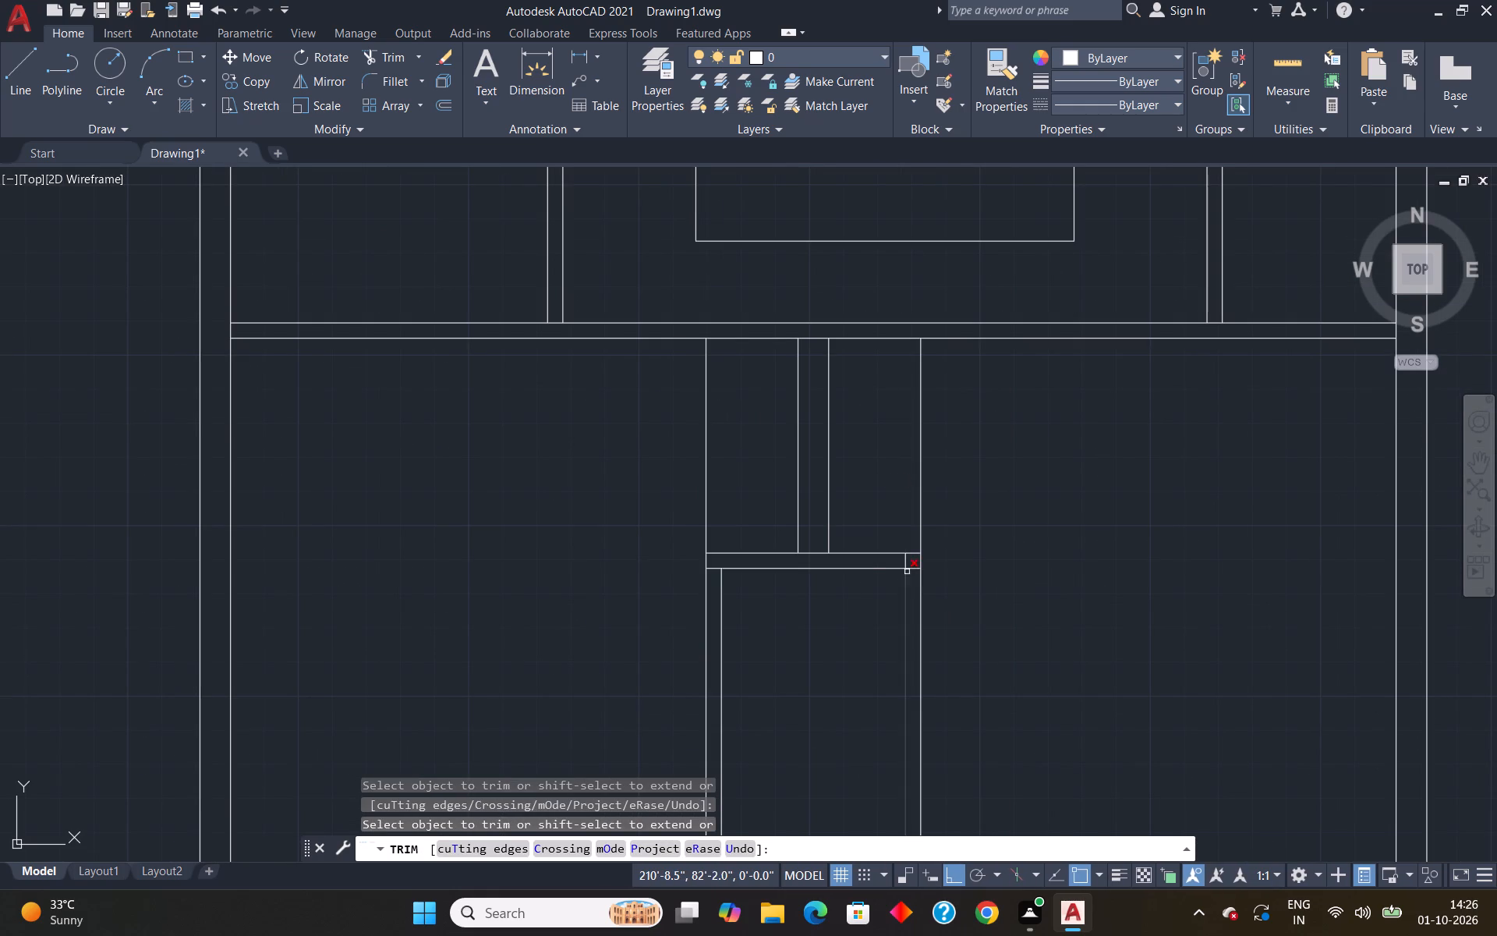
pyautogui.click(908, 562)
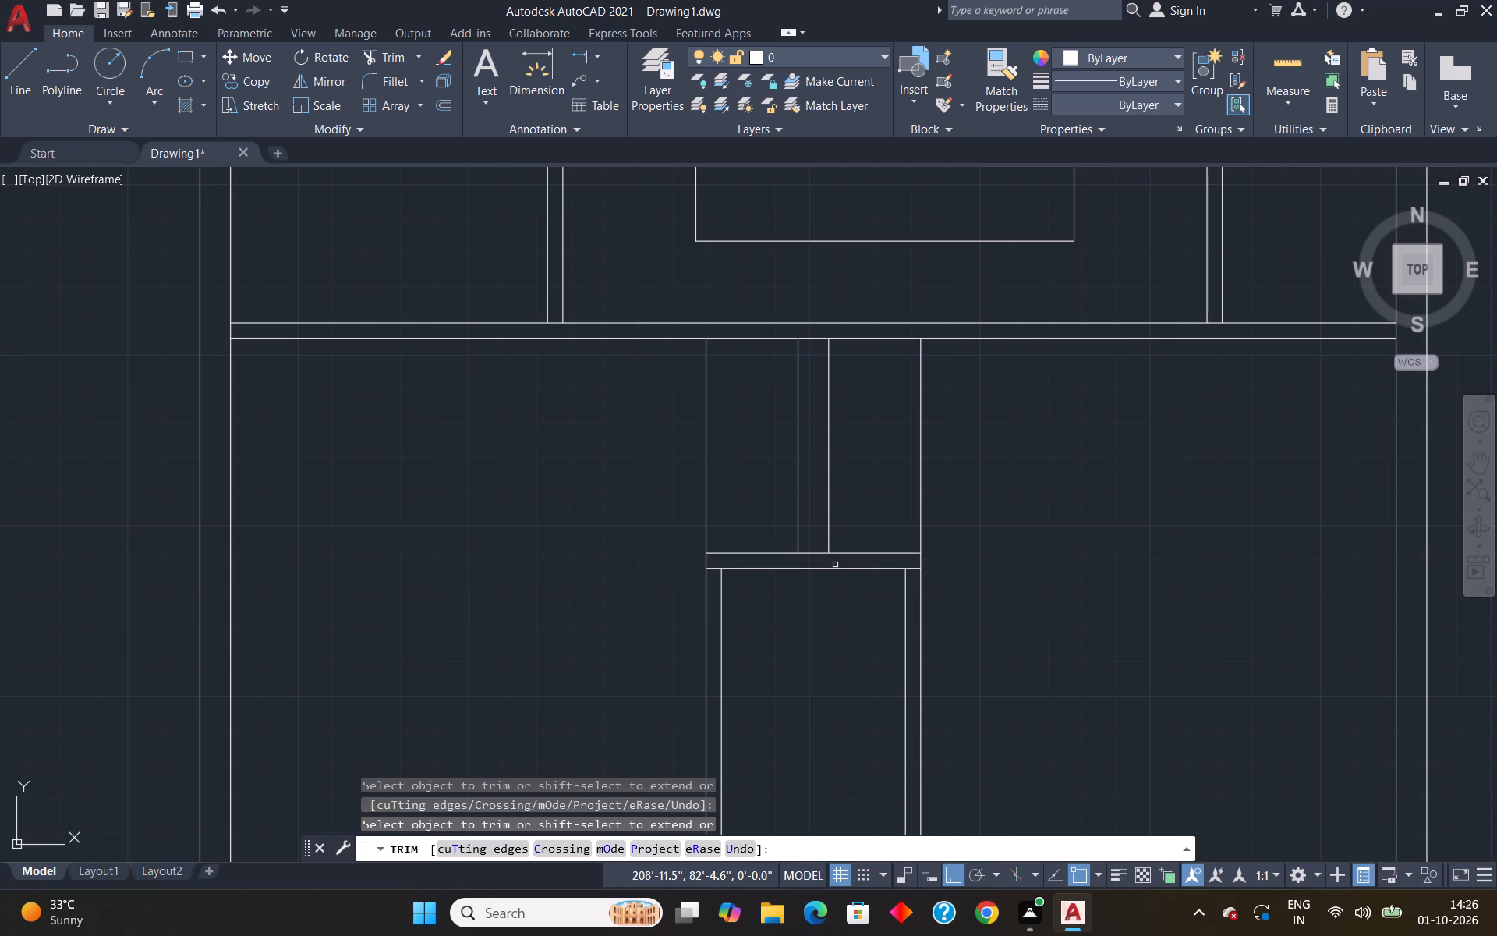
pyautogui.press('Escape')
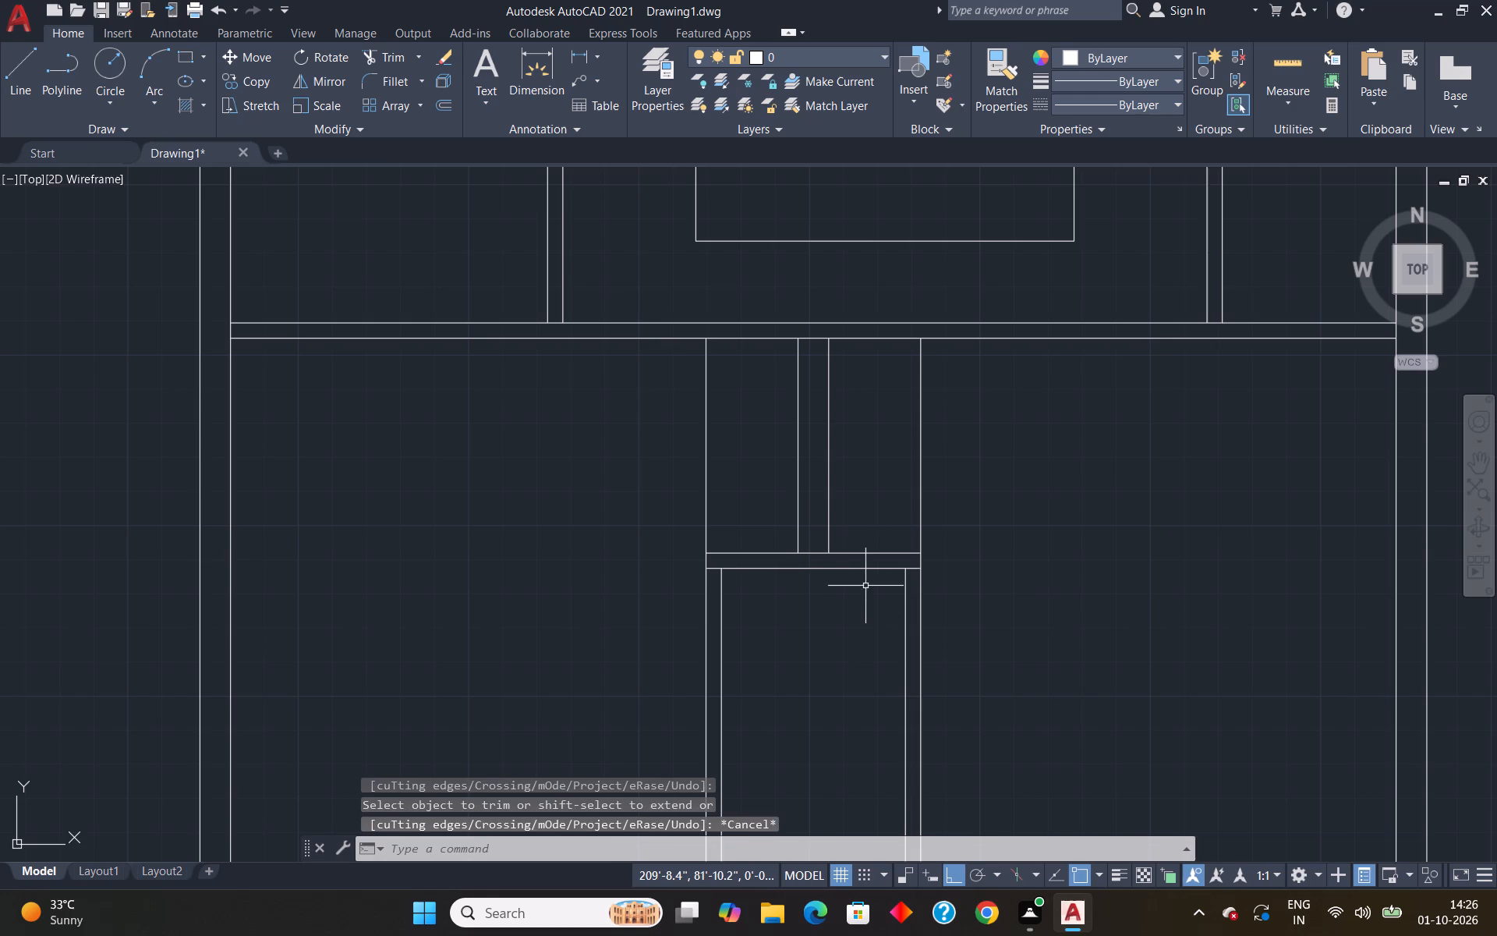
# Measure the width and height of the narrow space enclosed below the short horizontal partition.
pyautogui.scroll(1, 865, 576)
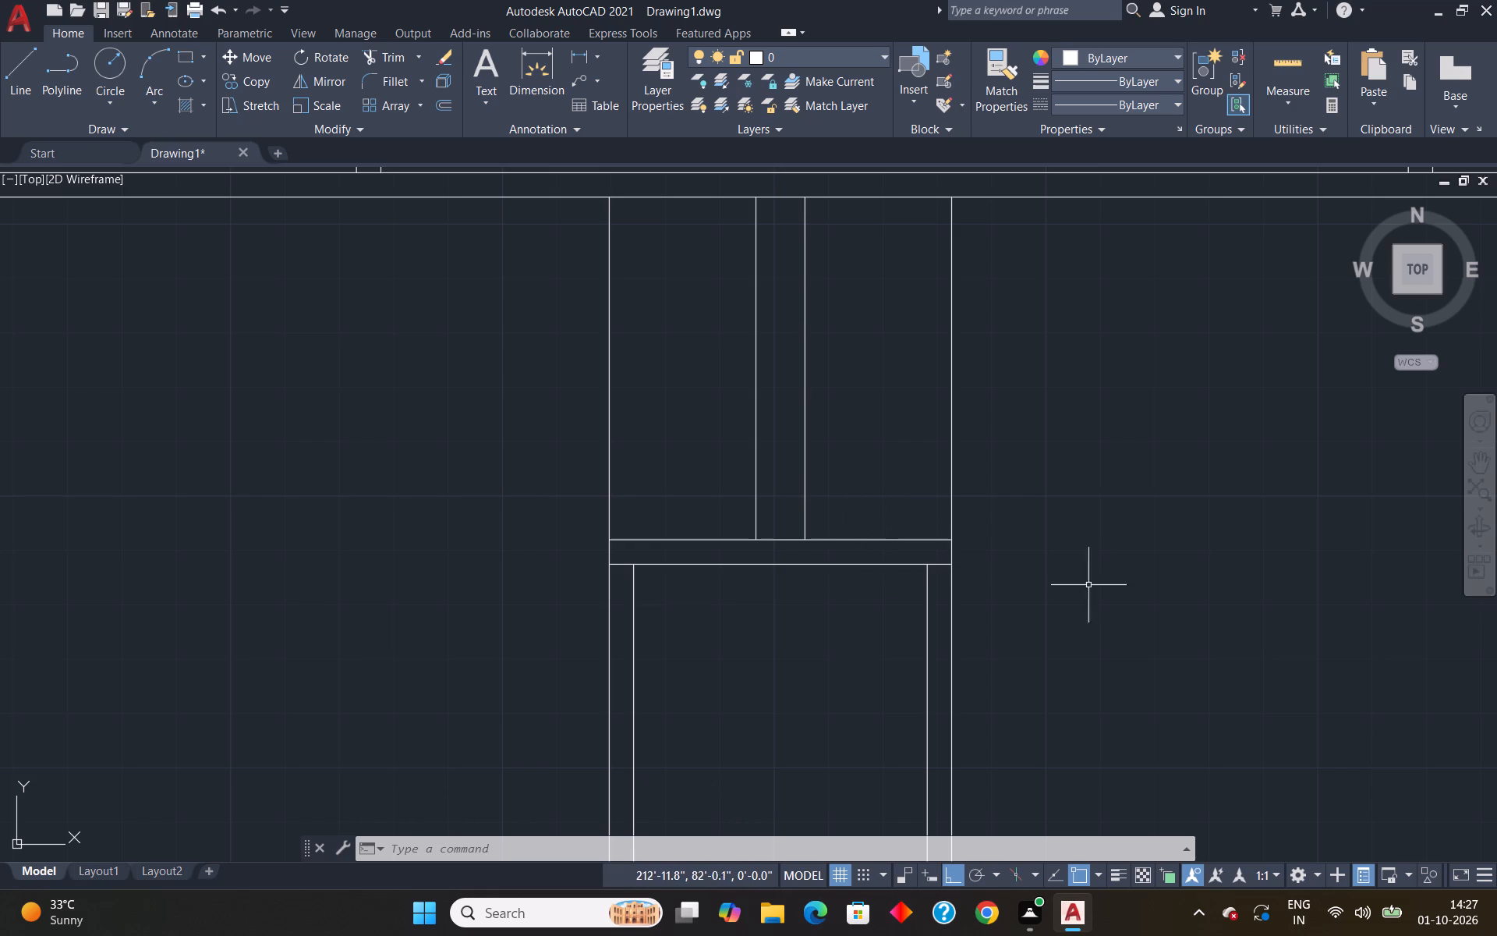
pyautogui.scroll(-2, 962, 405)
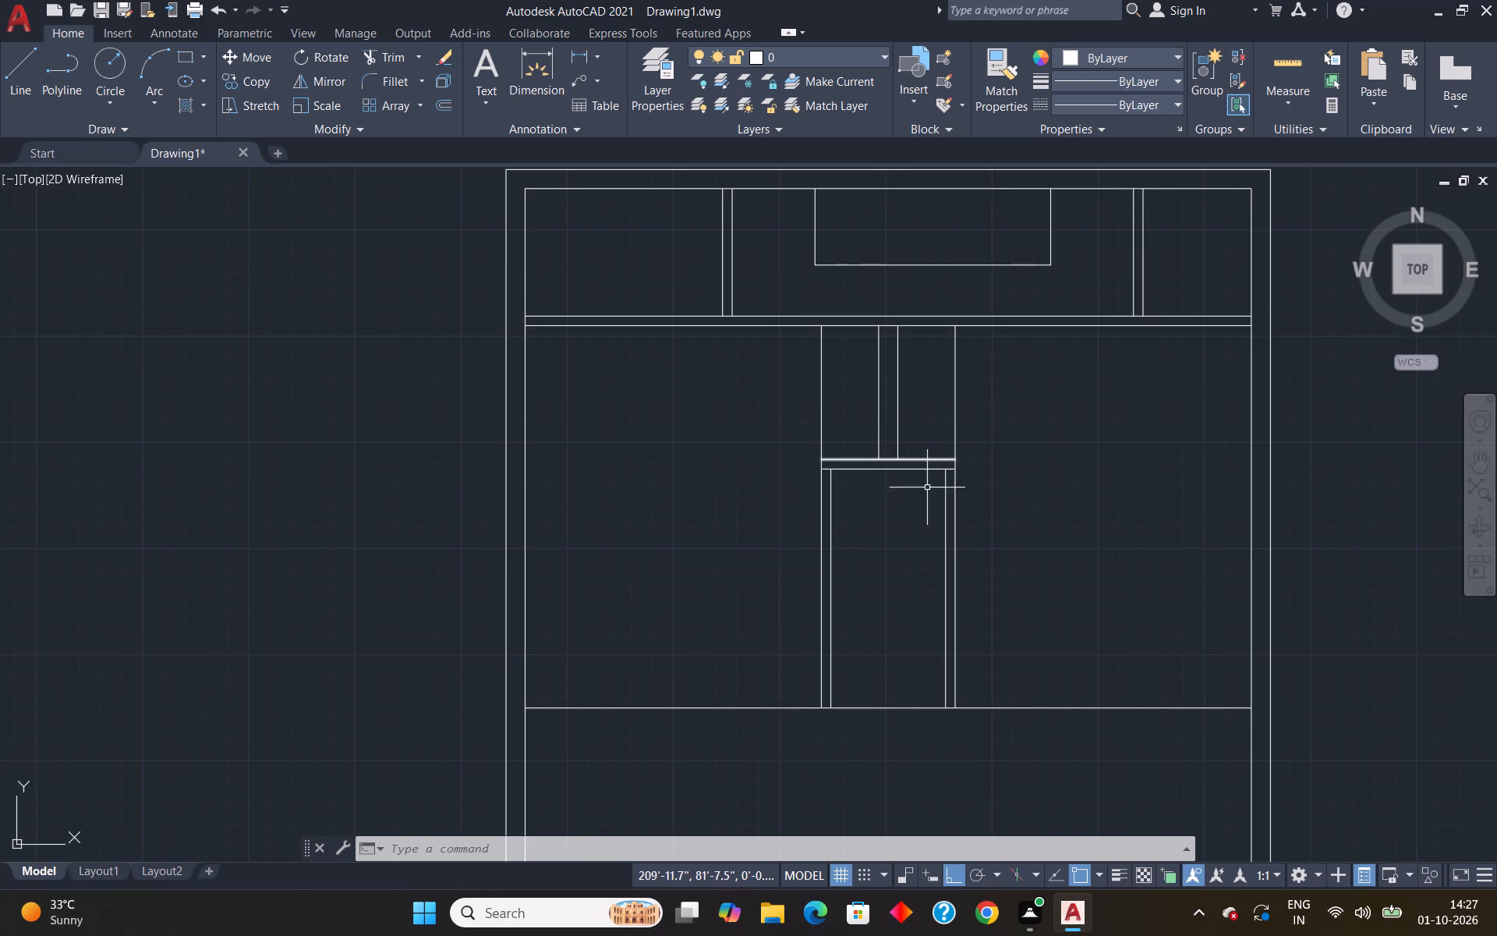
pyautogui.click(1260, 64)
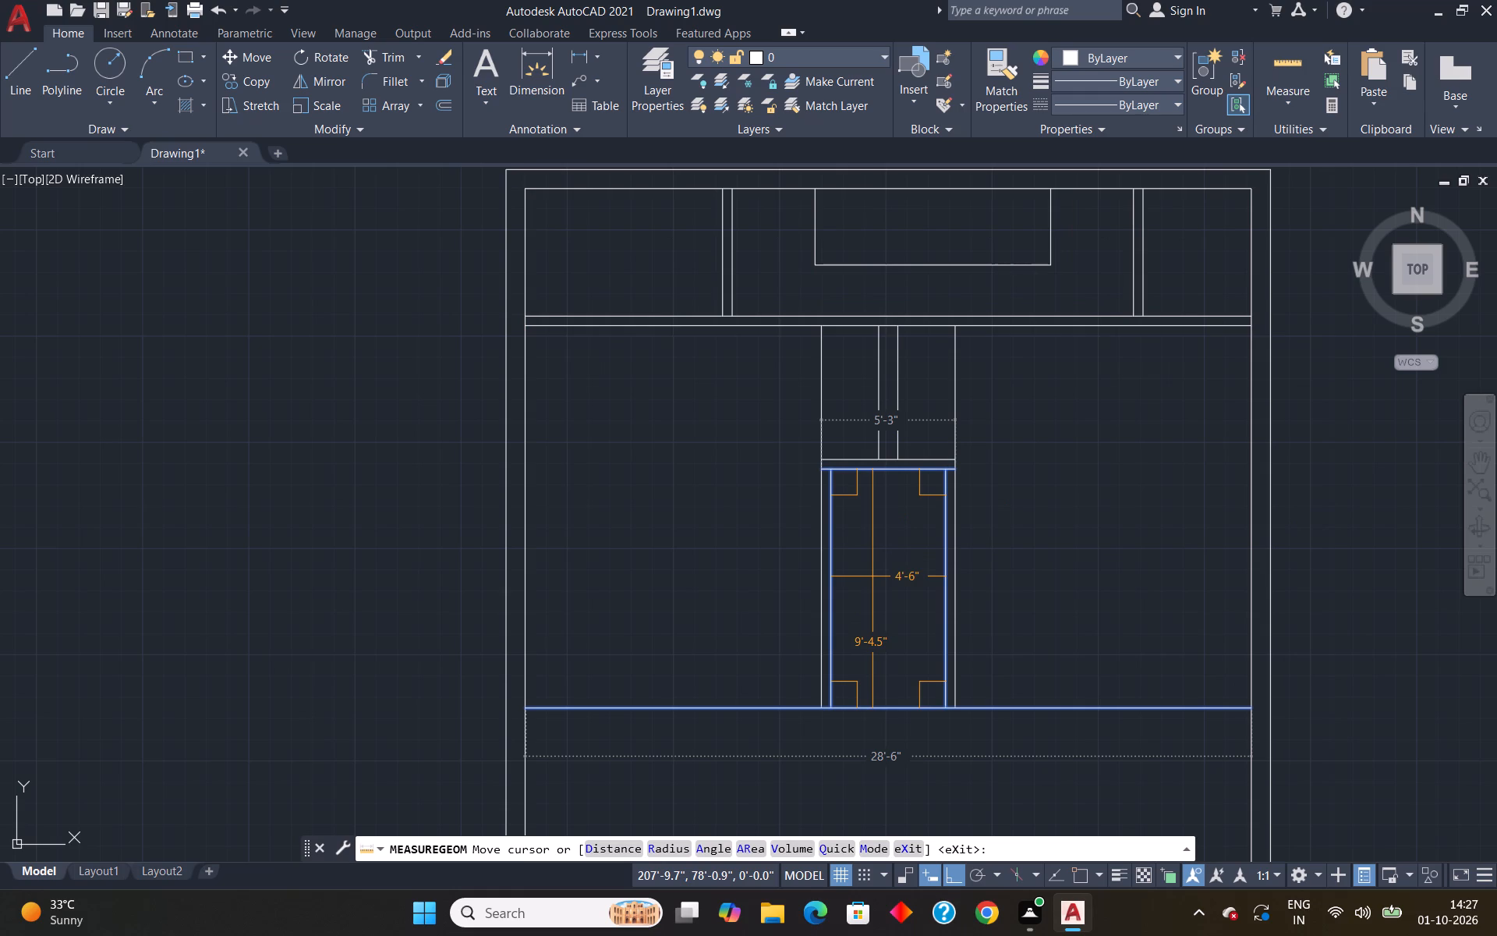
pyautogui.press('space')
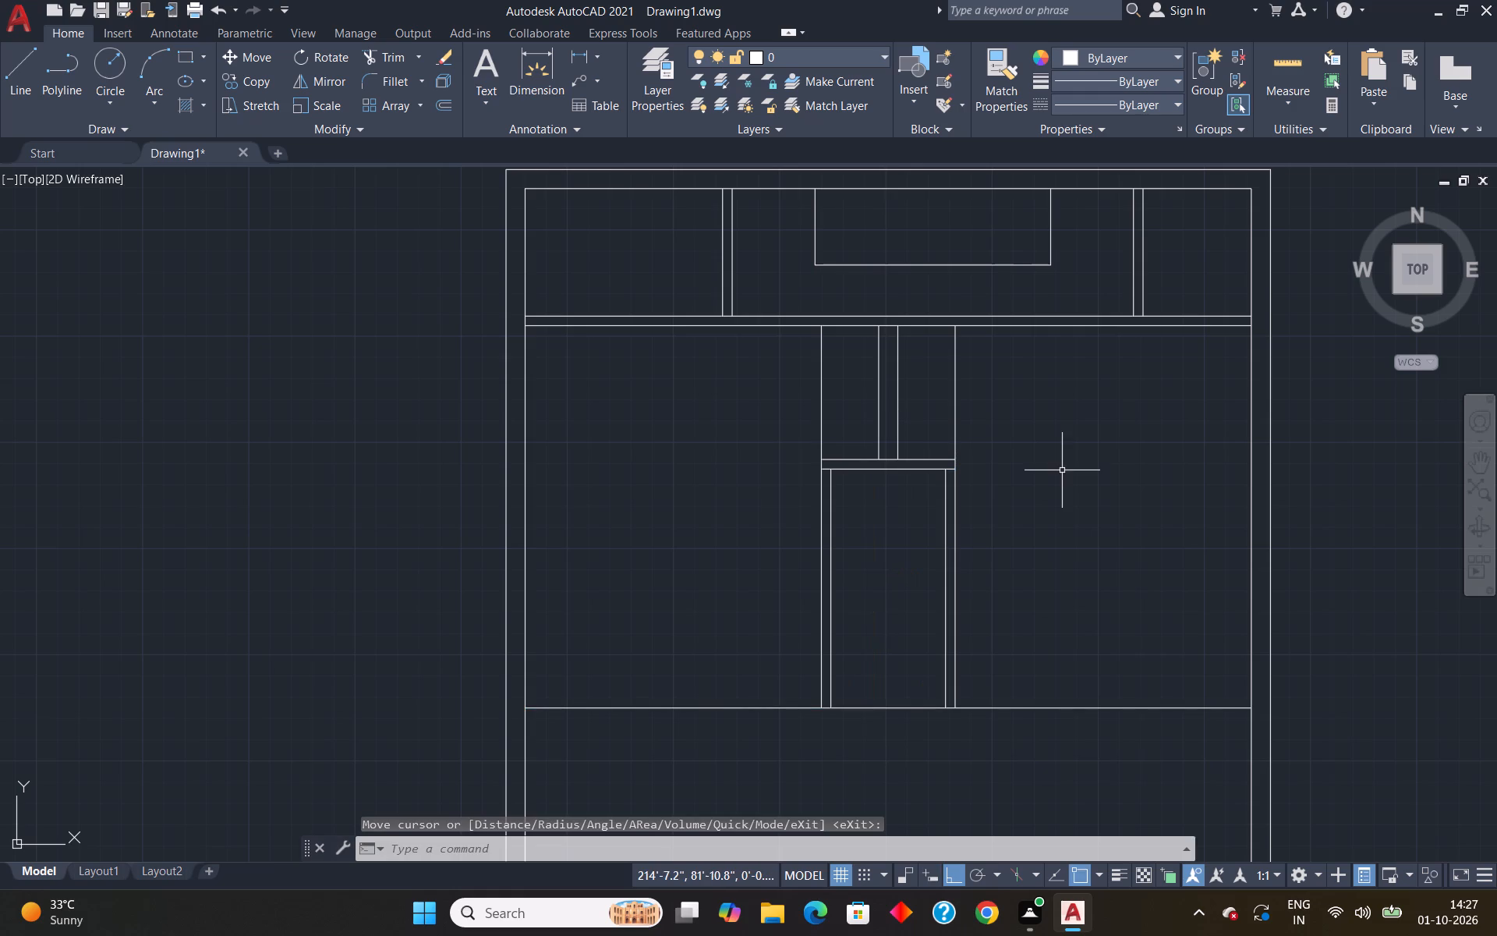
# Offset the full-width horizontal line at the foot of the narrow space 4.5" downward.
pyautogui.scroll(-1, 1008, 664)
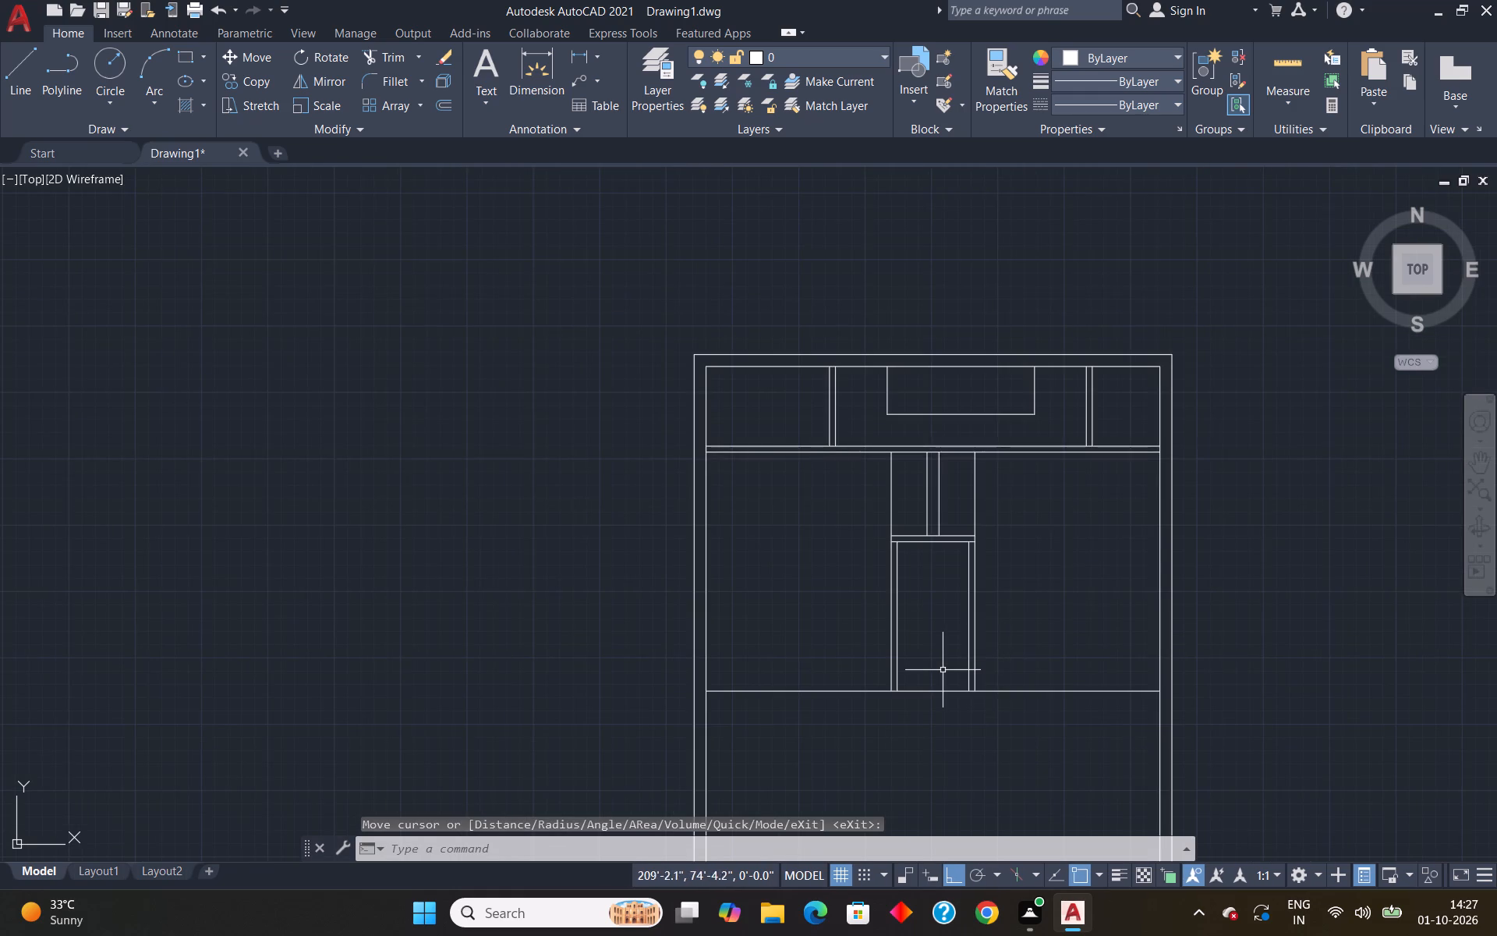
pyautogui.scroll(2, 940, 672)
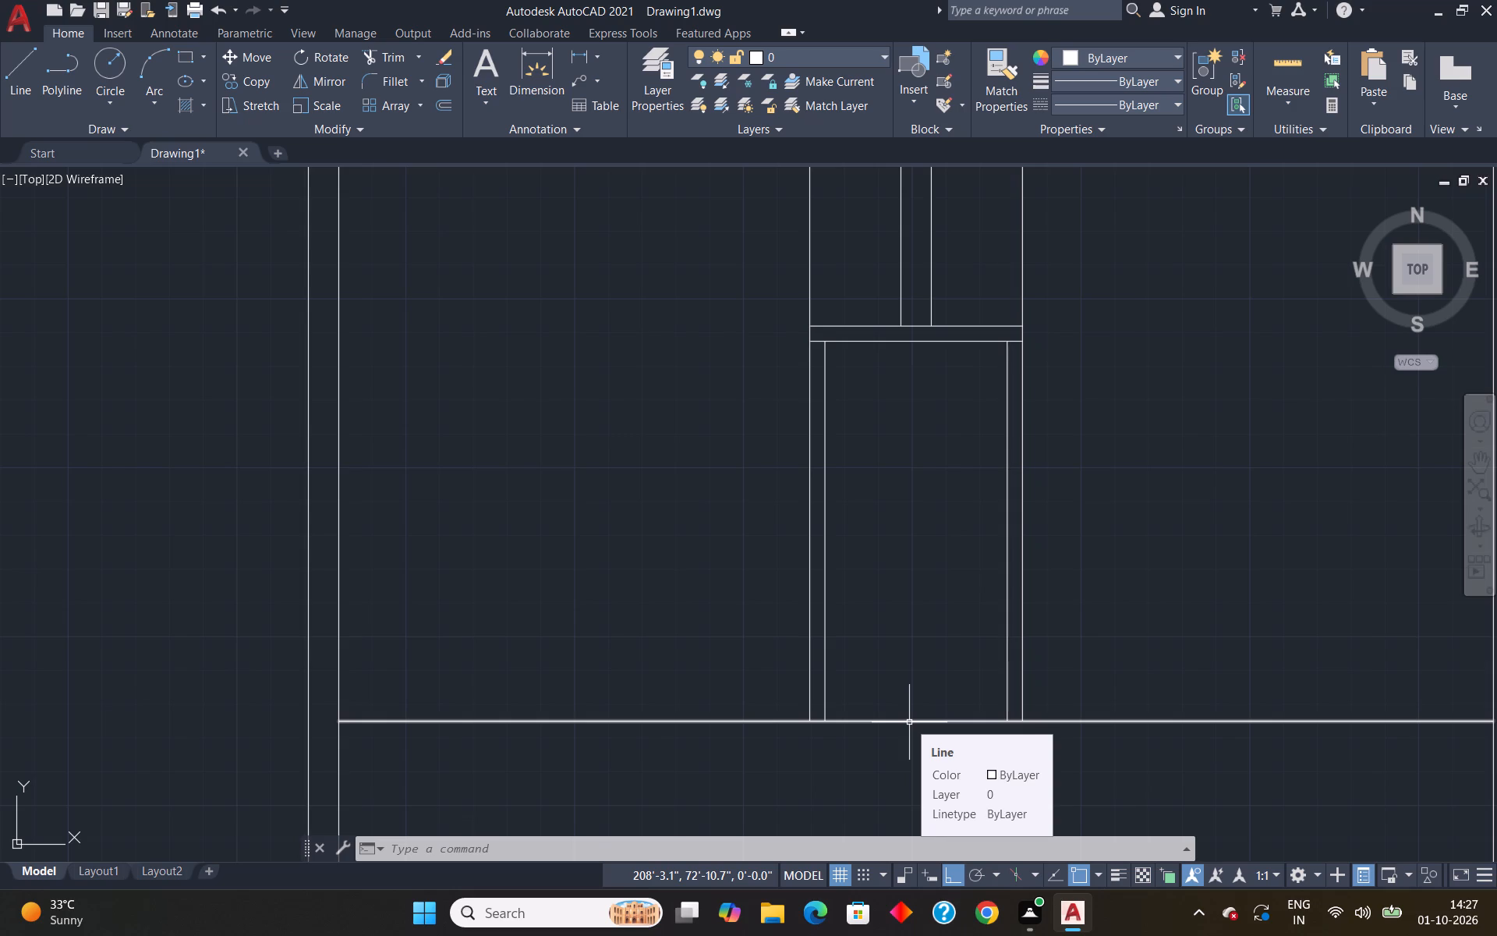
pyautogui.scroll(-1, 861, 644)
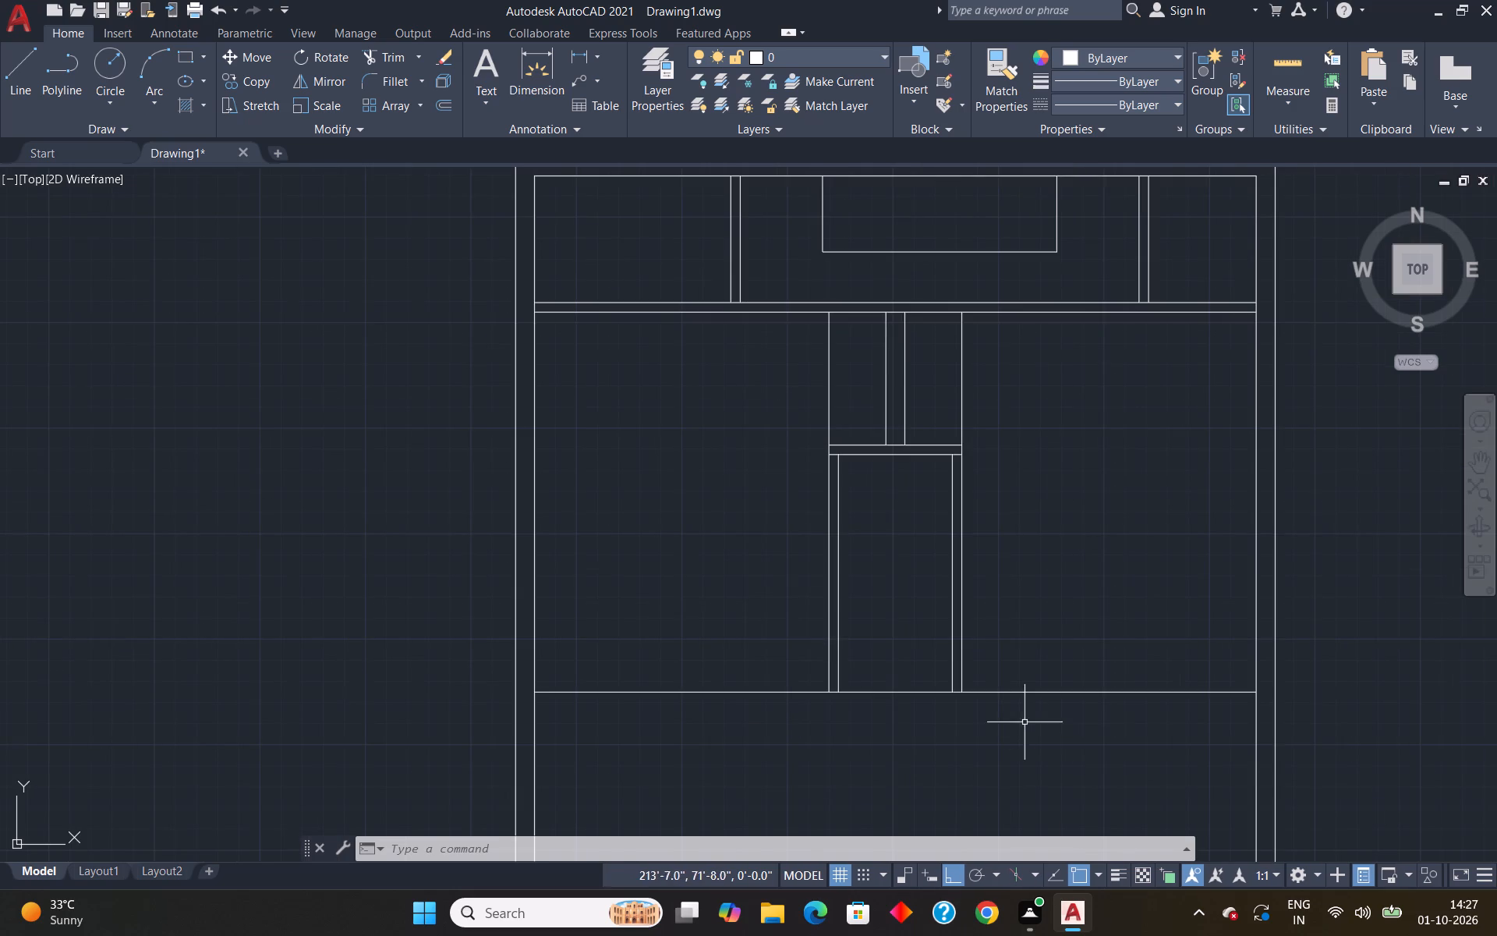
pyautogui.scroll(1, 991, 704)
pyautogui.press('o')
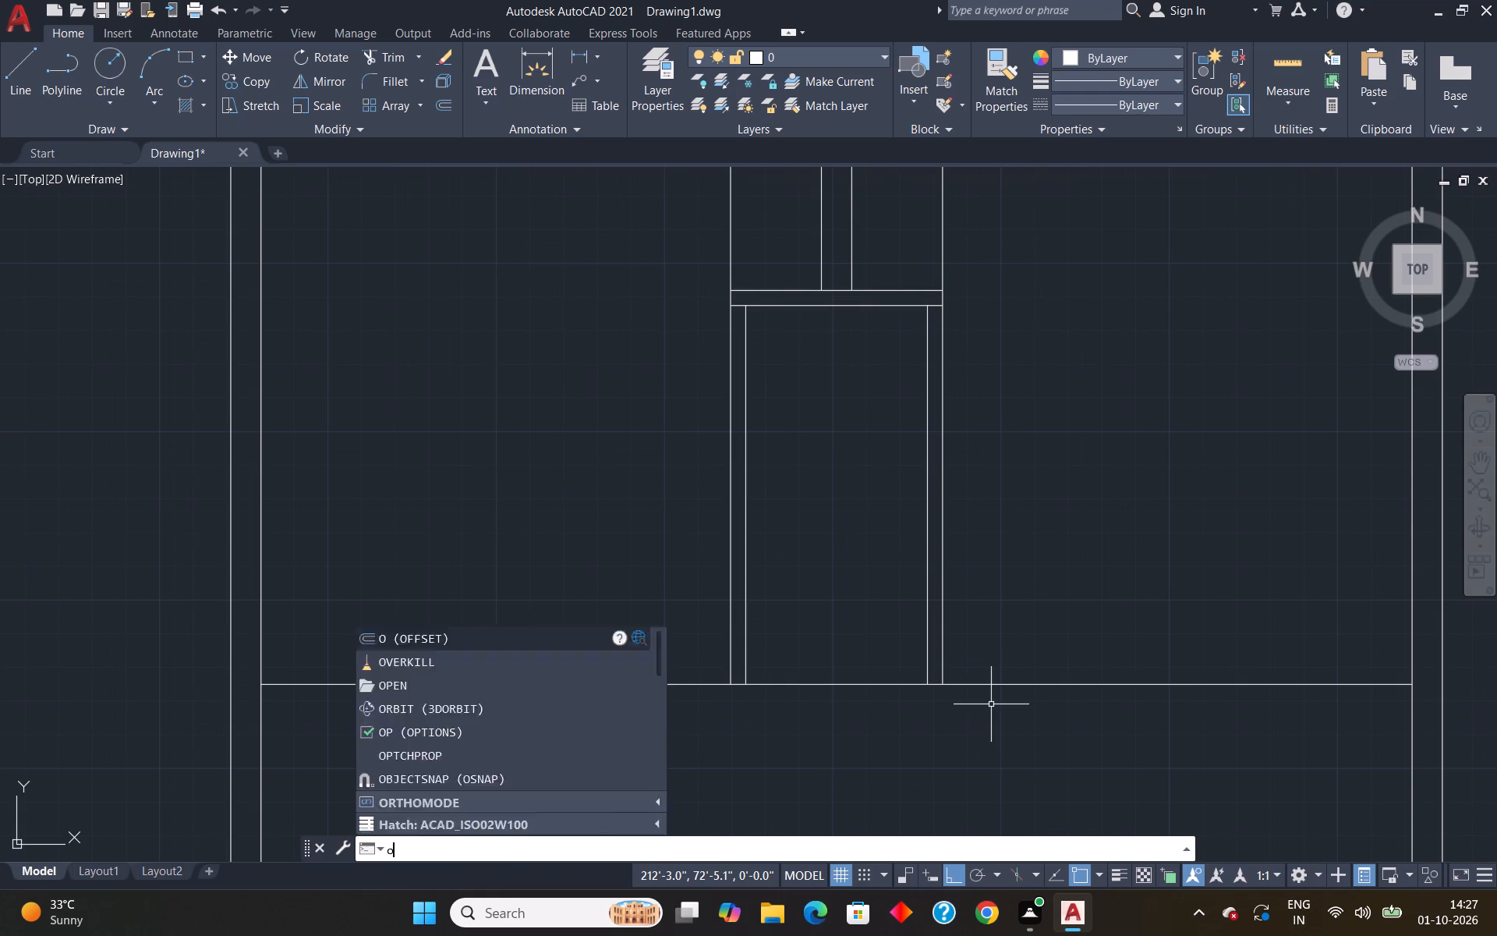
pyautogui.press('Return')
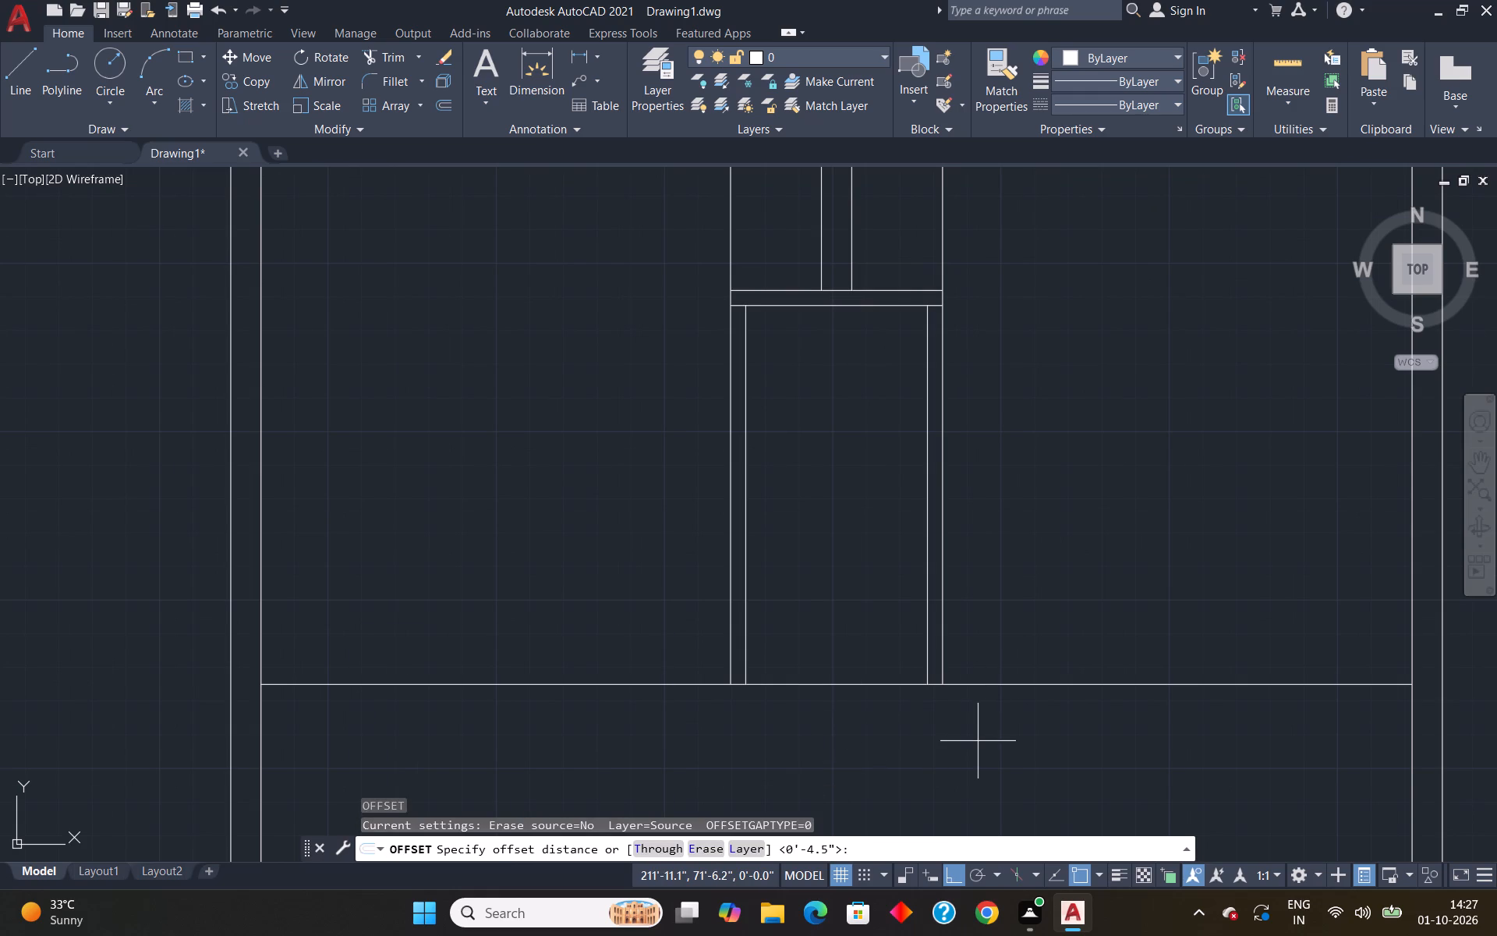
pyautogui.press('Return')
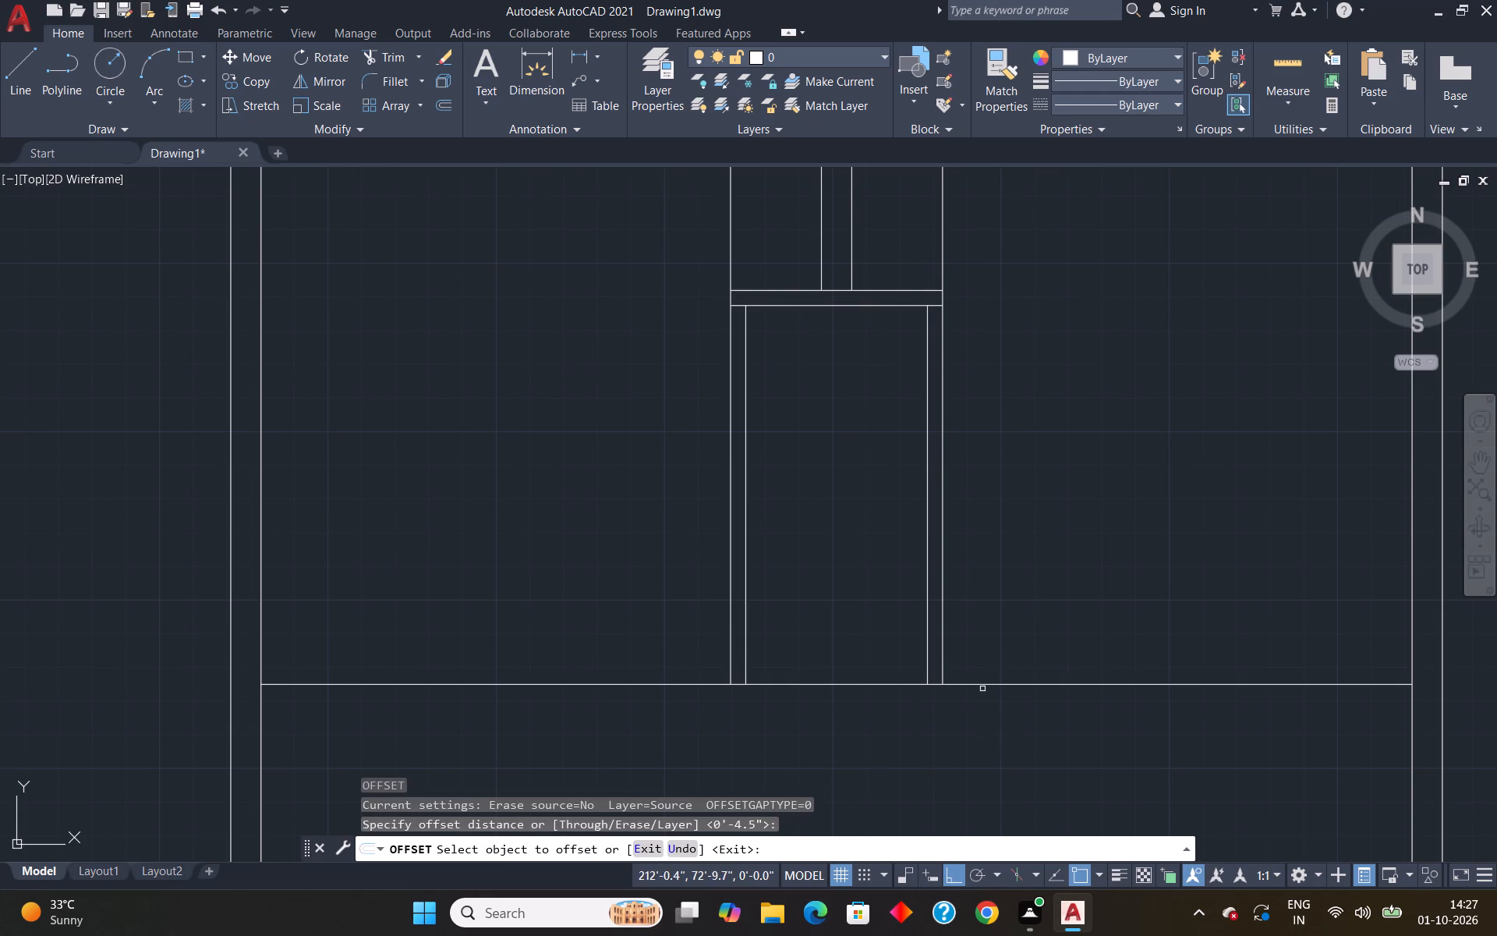
pyautogui.click(982, 684)
pyautogui.click(1019, 744)
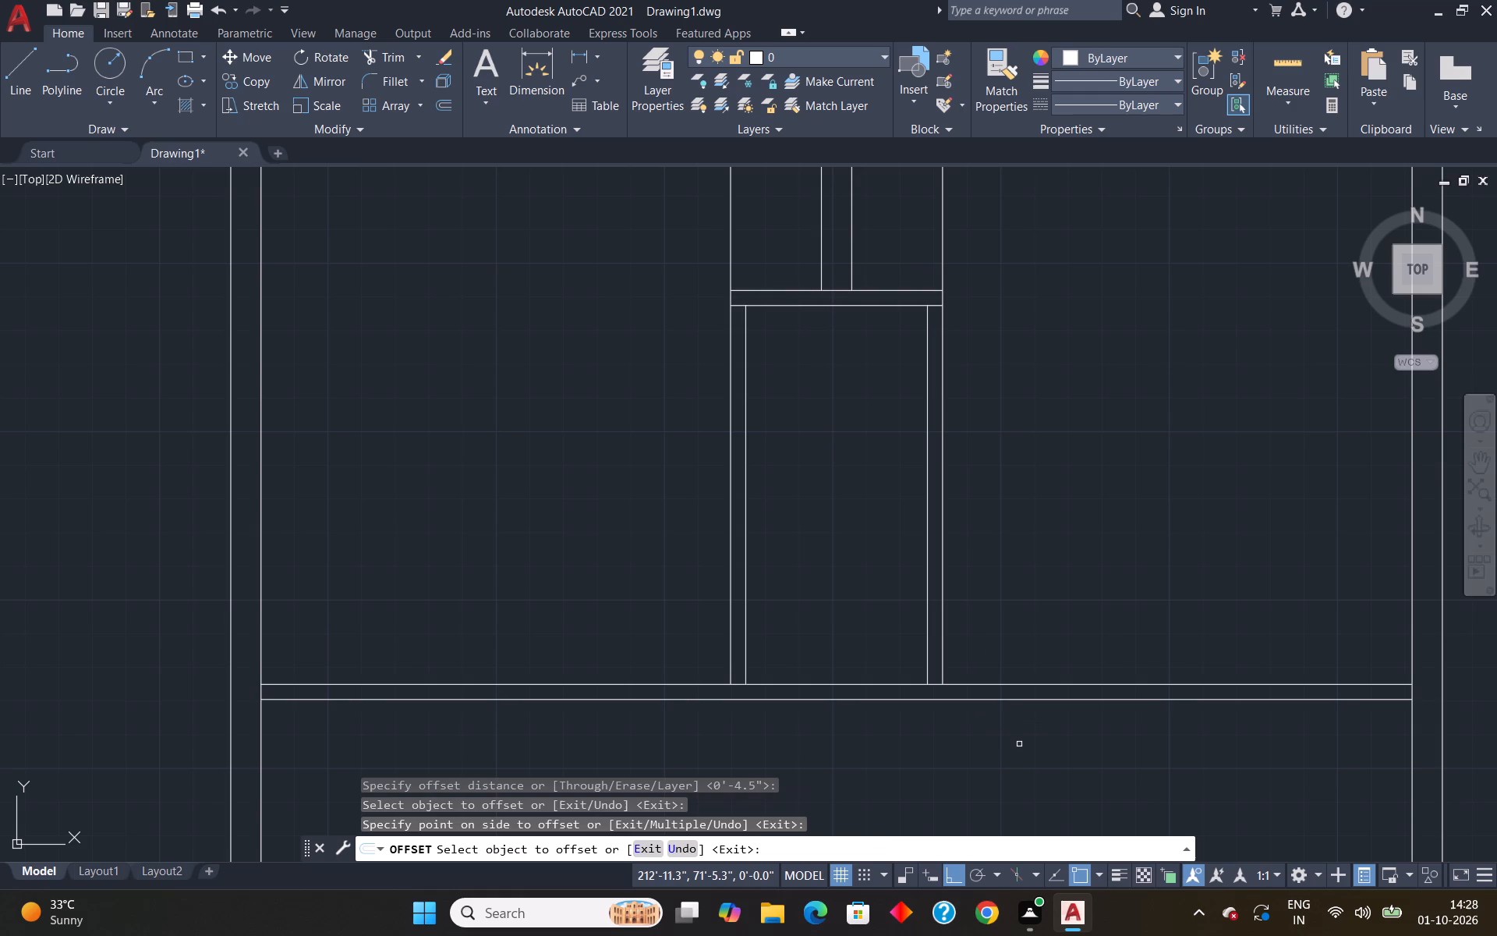
pyautogui.press('space')
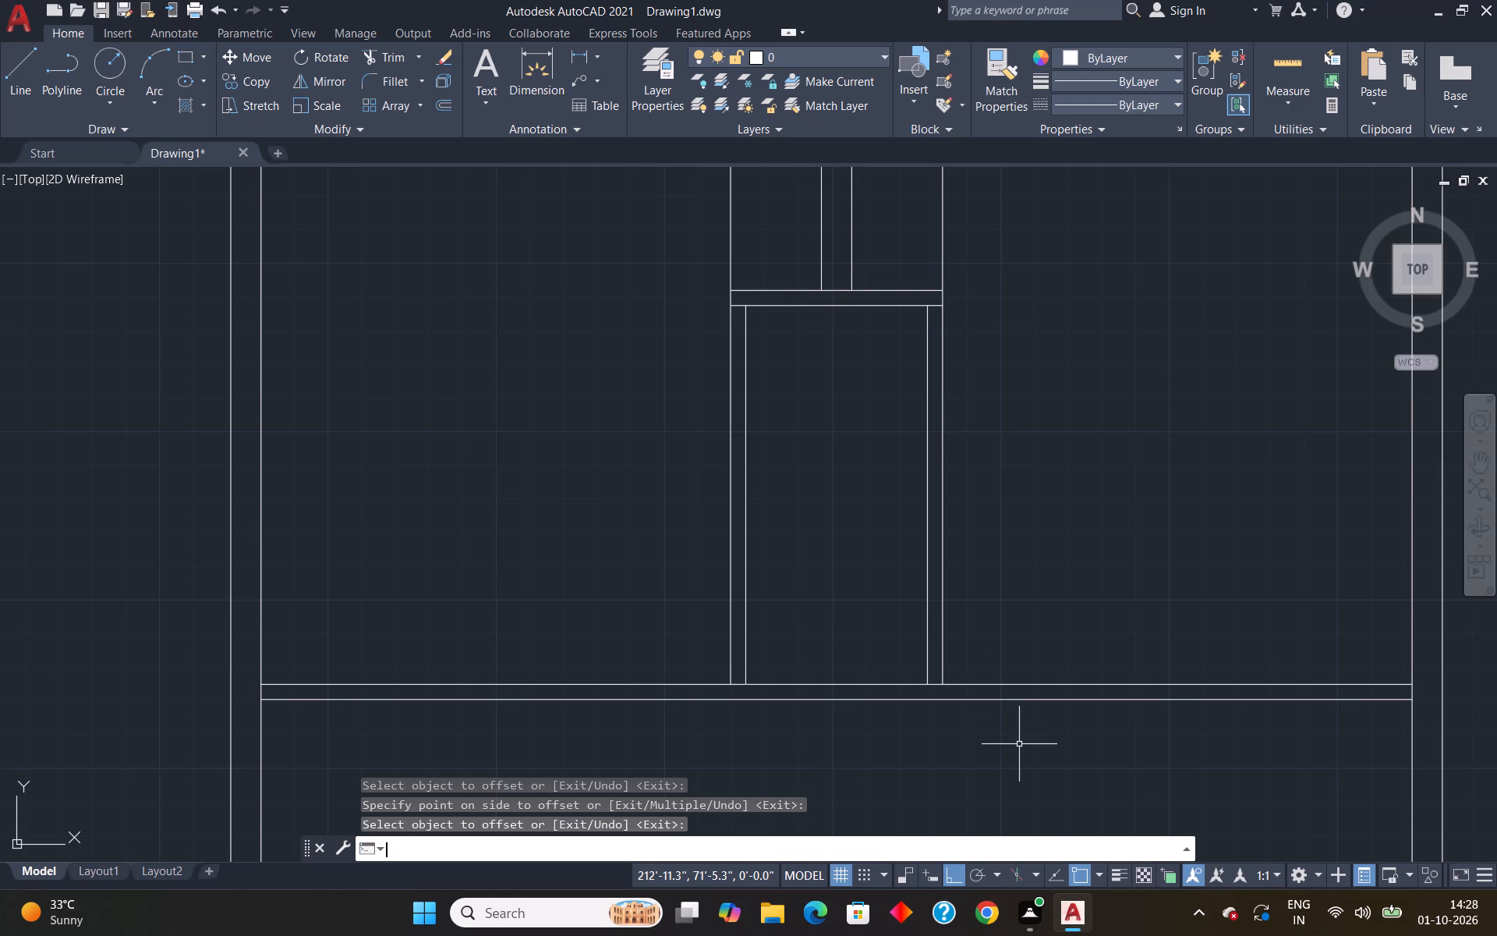
# Extend the four vertical wall lines of the narrow space down to the new lower horizontal line.
pyautogui.write('ex')
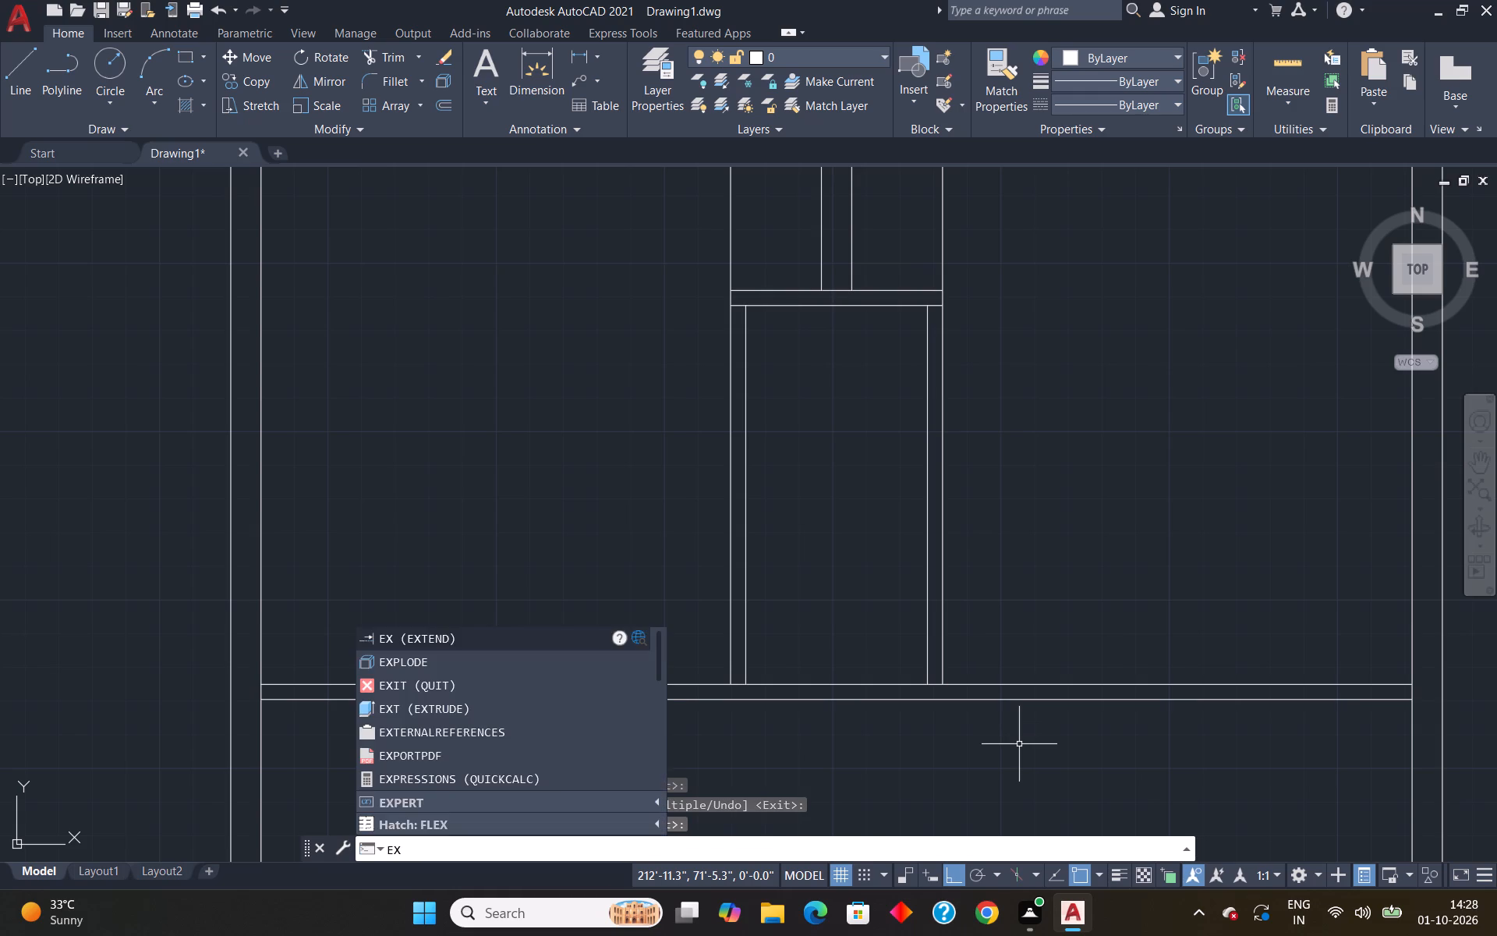
pyautogui.press('Return')
pyautogui.click(731, 679)
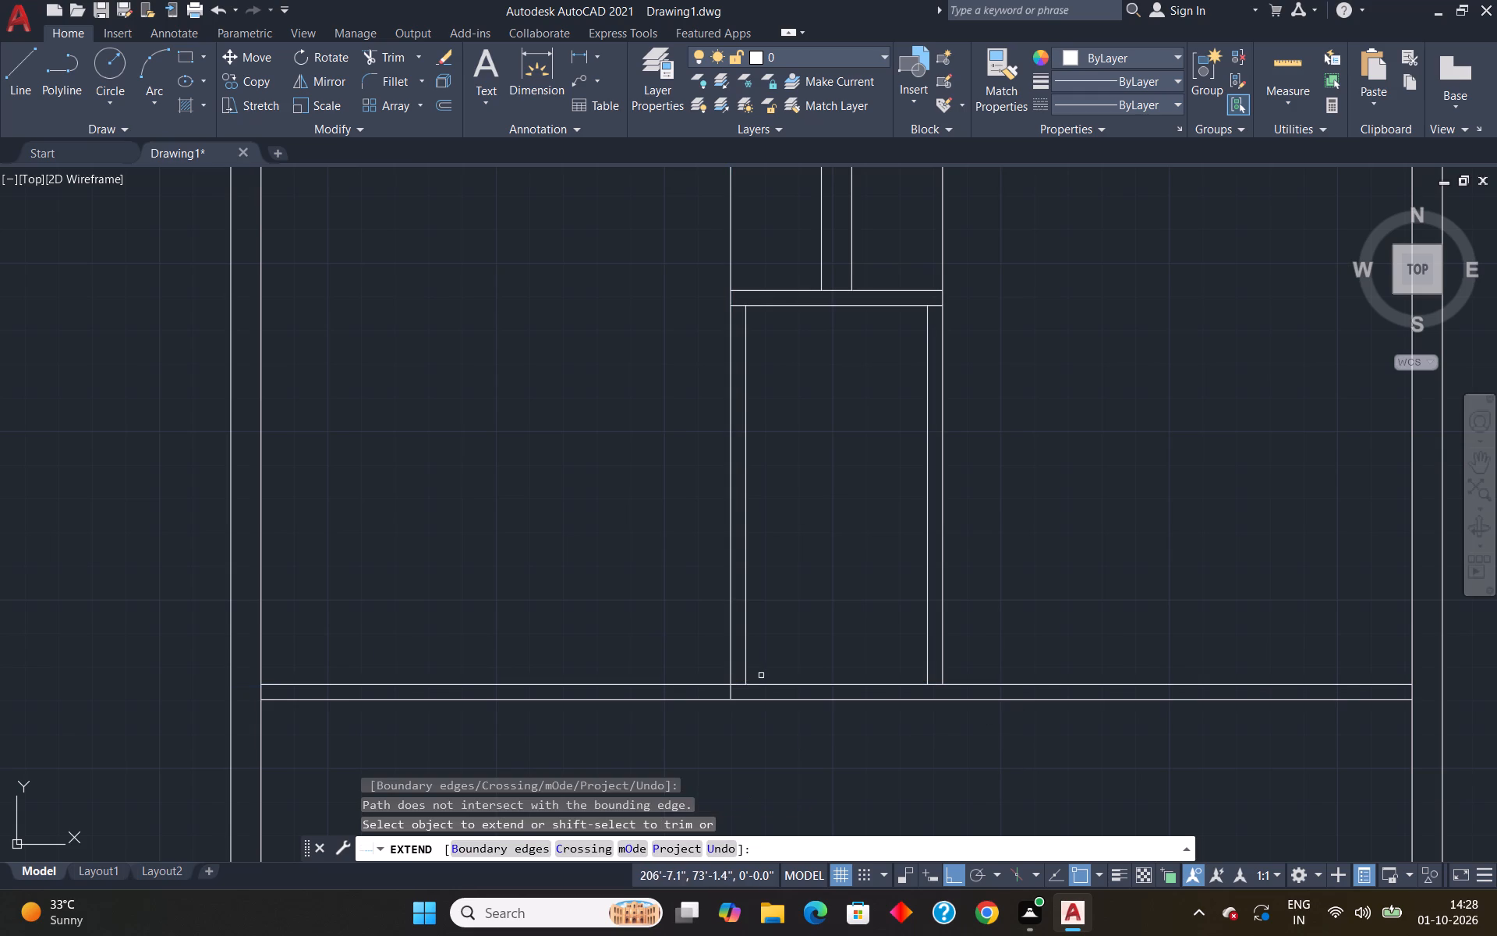
pyautogui.click(746, 651)
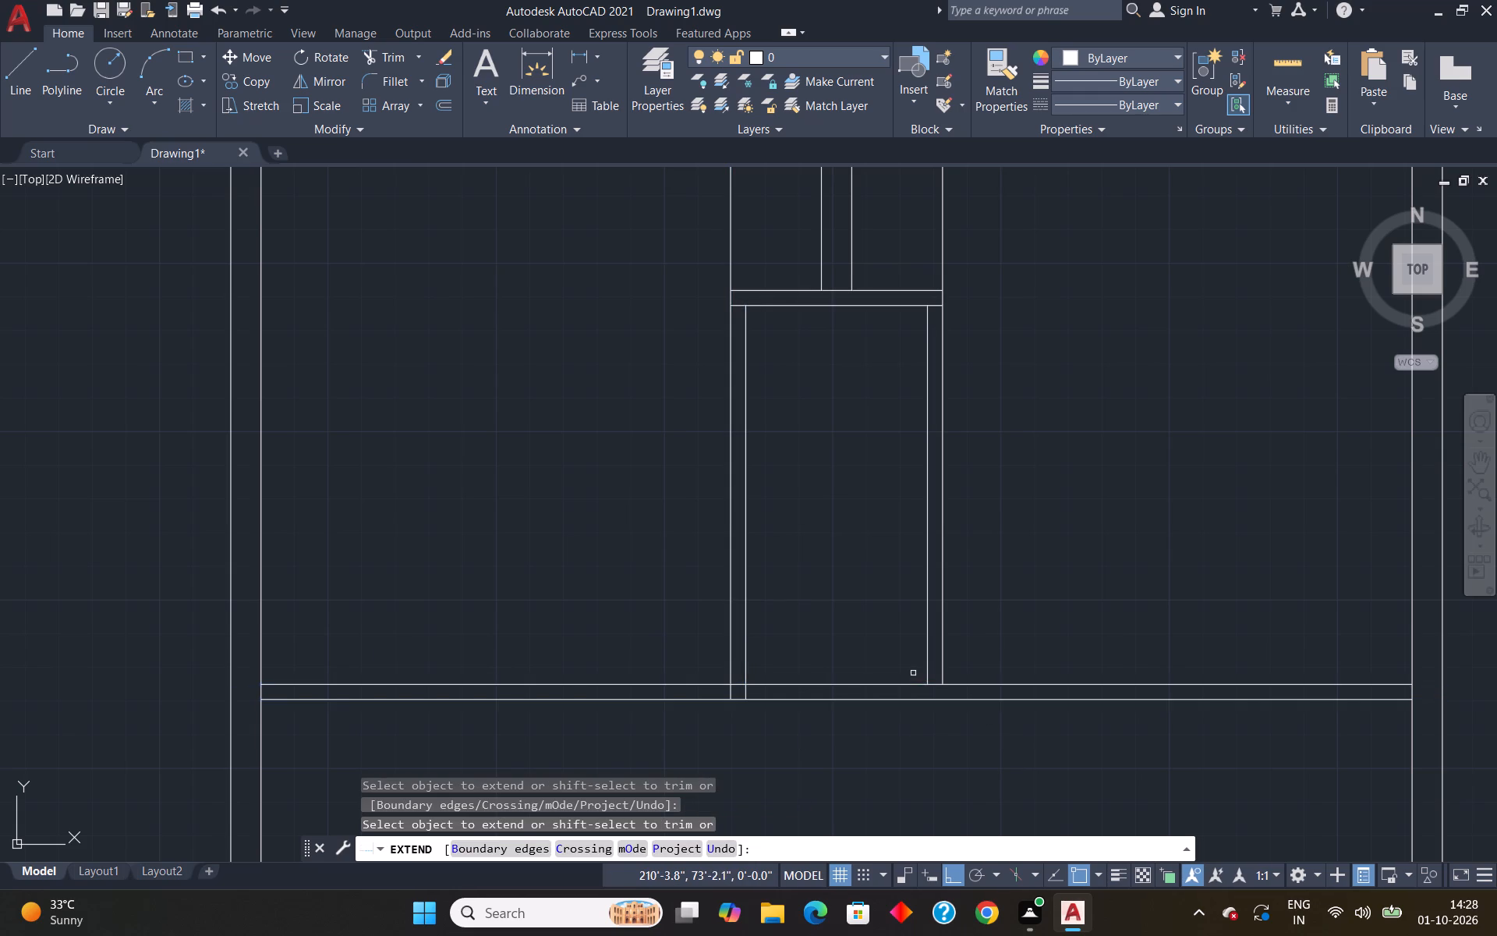
pyautogui.click(928, 668)
pyautogui.click(944, 670)
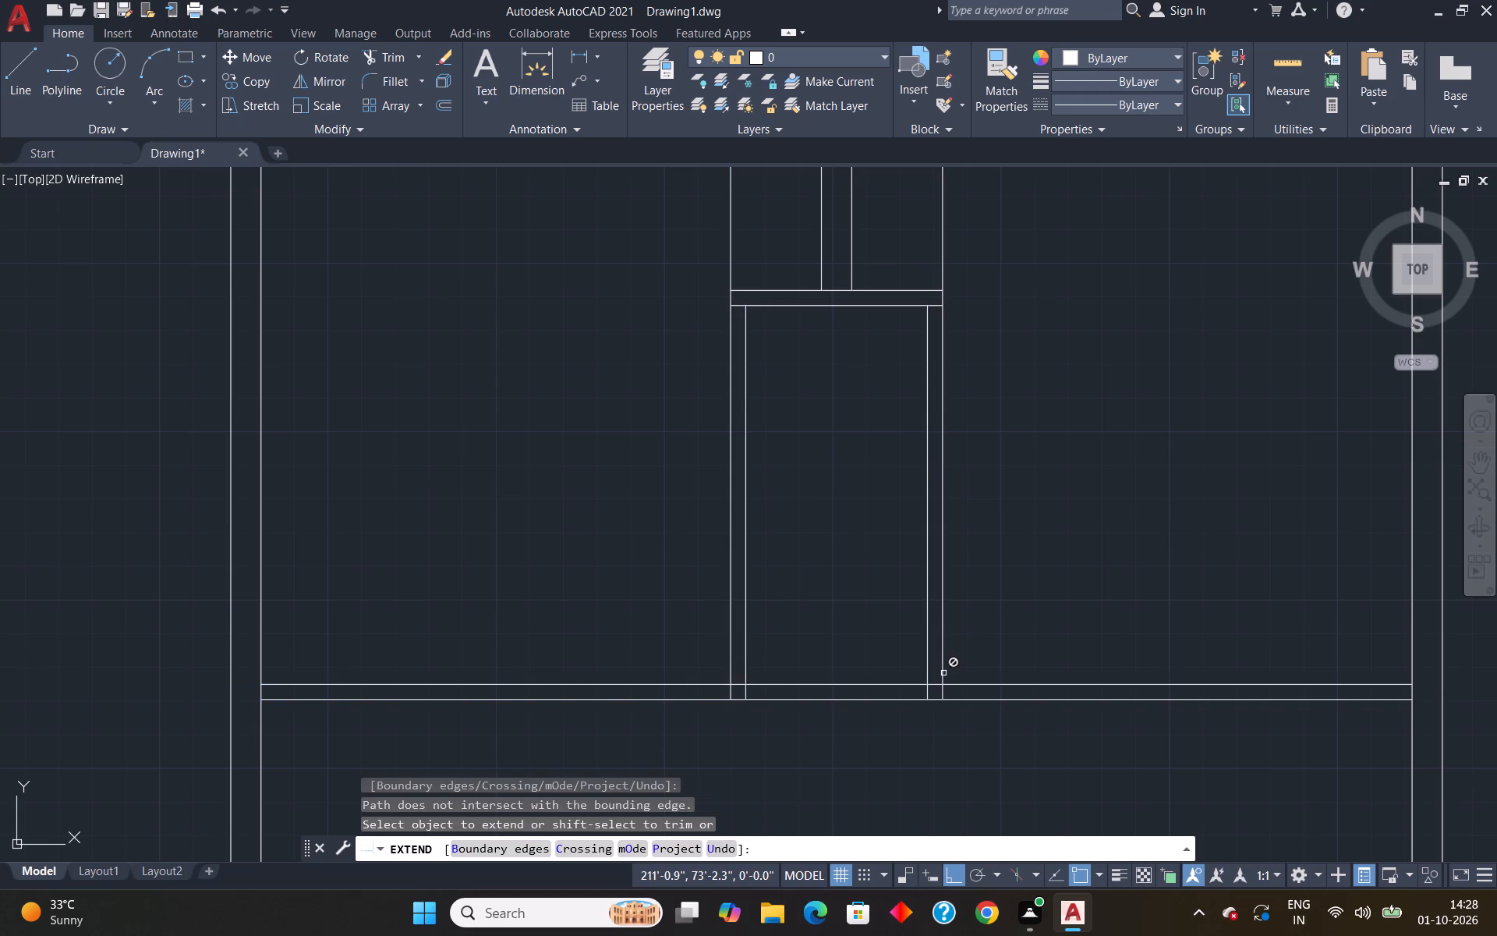
pyautogui.press('space')
pyautogui.press('Escape')
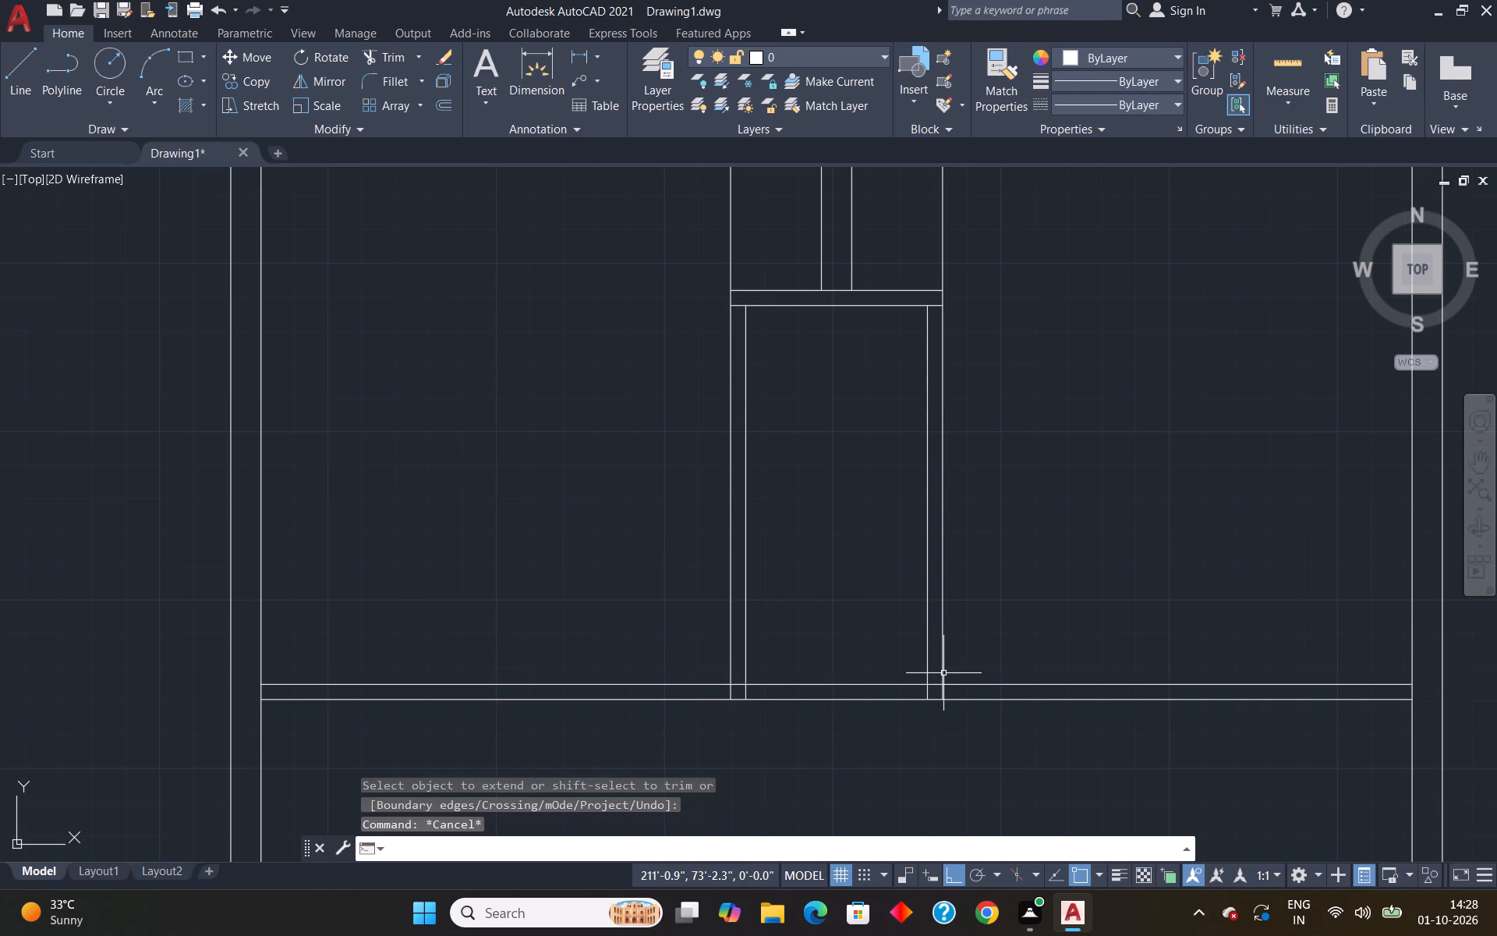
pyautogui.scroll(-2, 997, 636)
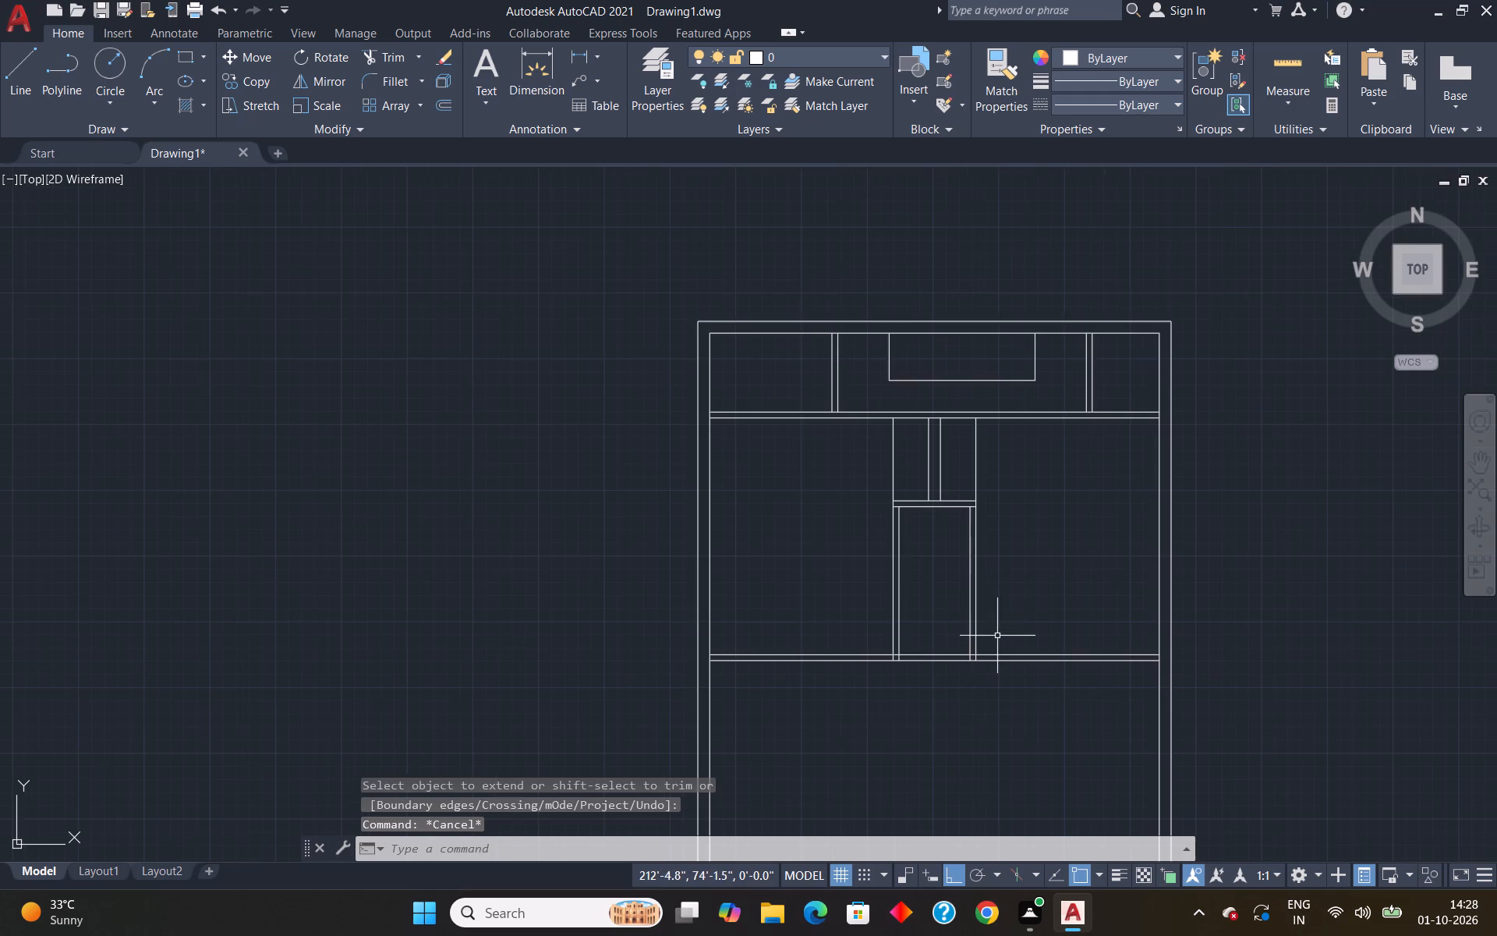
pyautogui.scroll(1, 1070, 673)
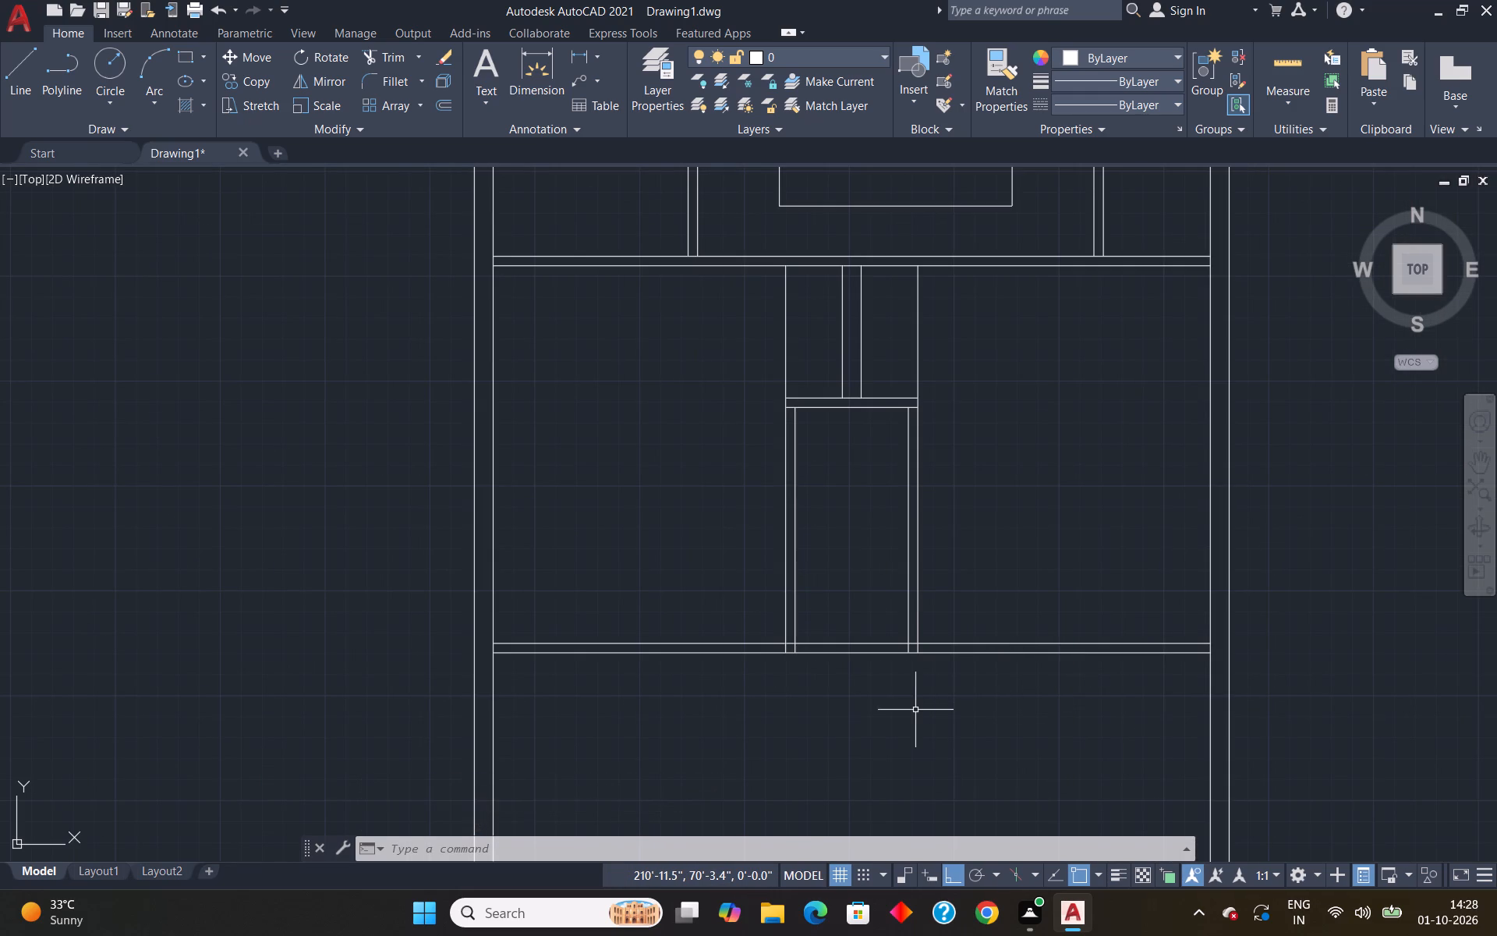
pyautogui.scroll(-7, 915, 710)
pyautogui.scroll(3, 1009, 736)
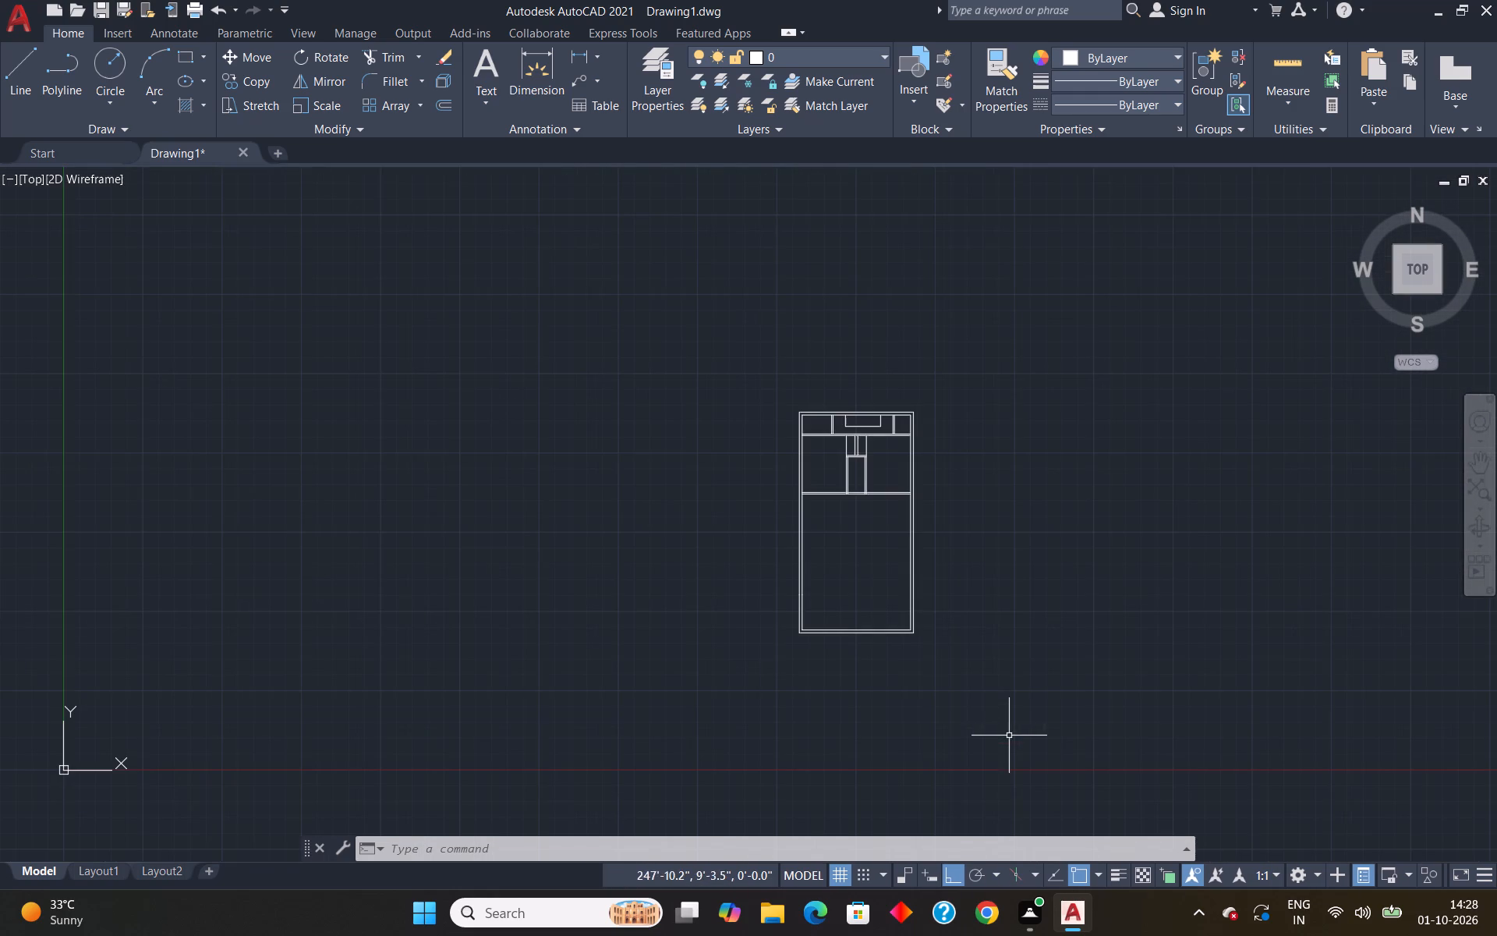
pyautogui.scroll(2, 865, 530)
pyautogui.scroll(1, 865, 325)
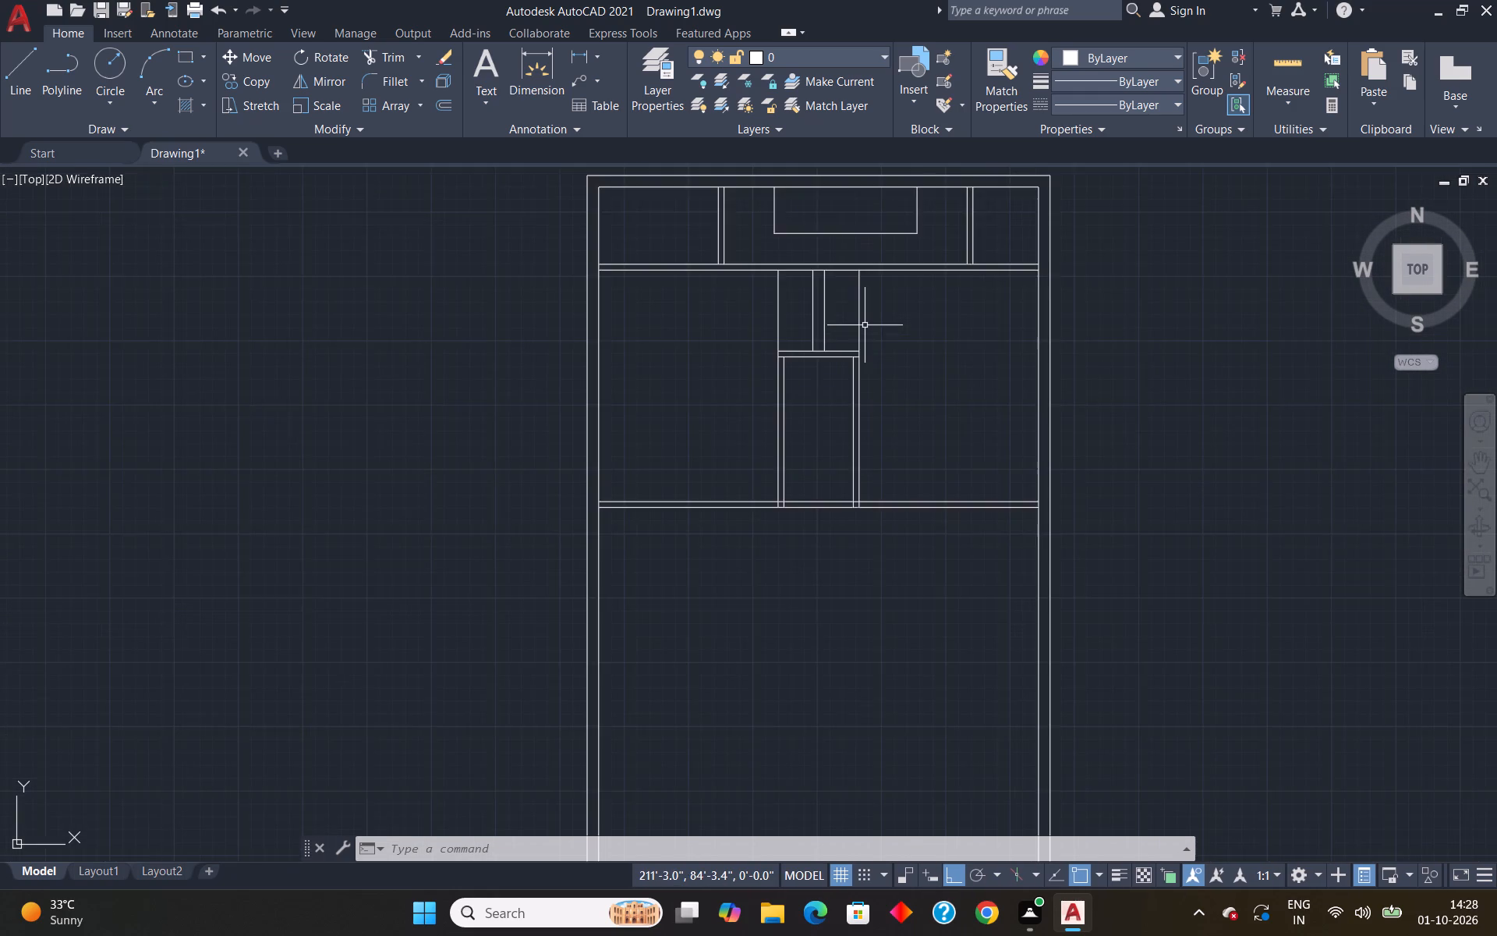
# Offset the upper of the two full-width horizontal lines at the foot of the narrow space 7' upward.
pyautogui.scroll(1, 865, 325)
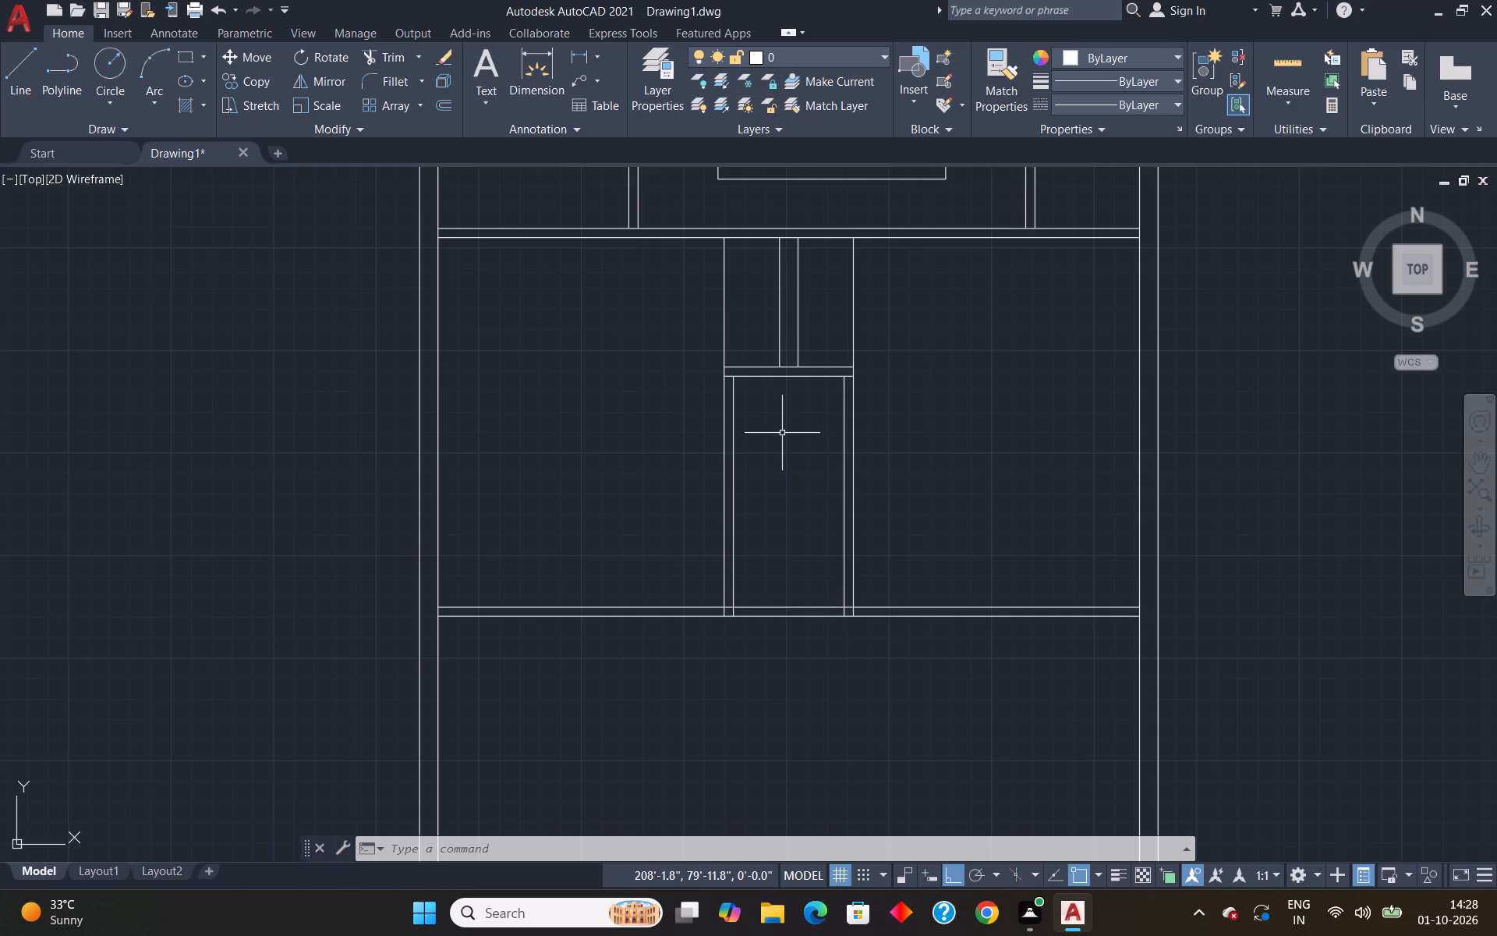
pyautogui.press('o')
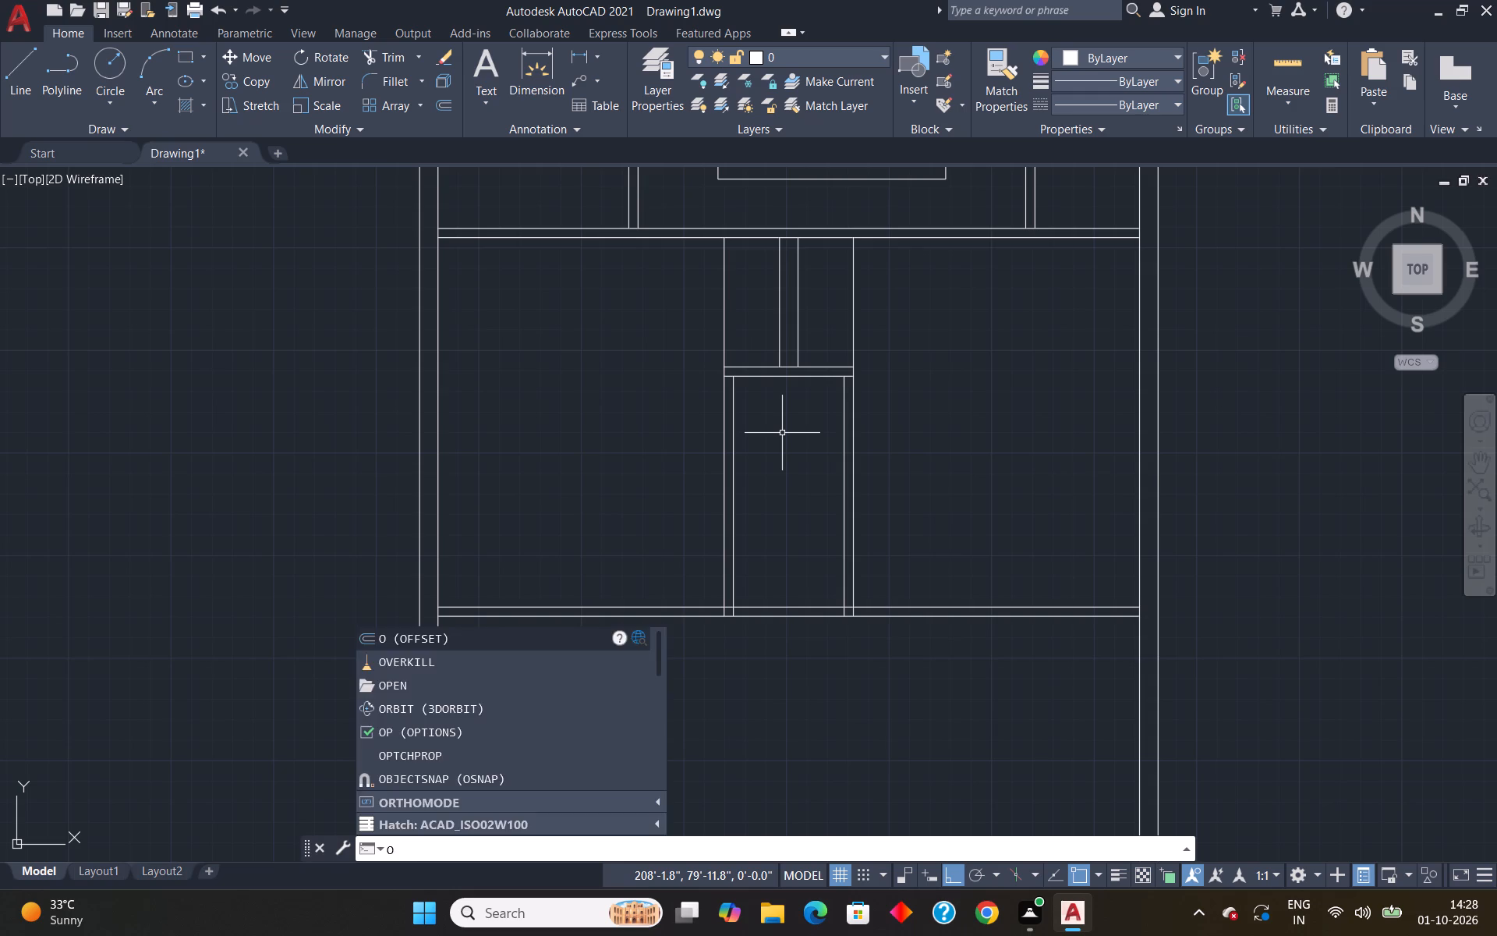
pyautogui.press('Return')
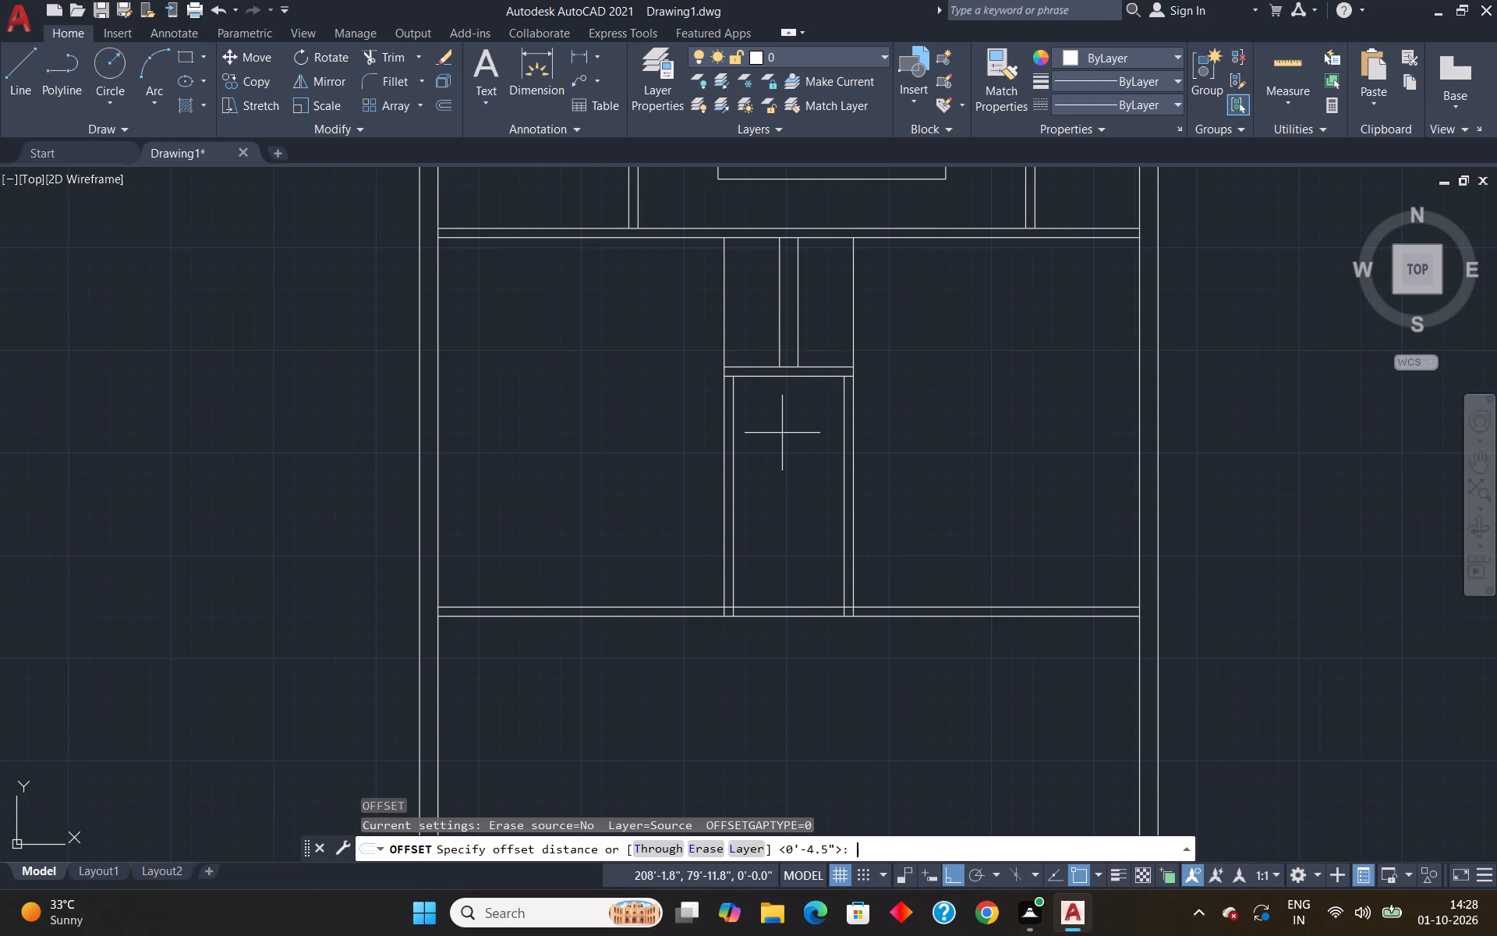
pyautogui.press('7')
pyautogui.press("'")
pyautogui.press('Return')
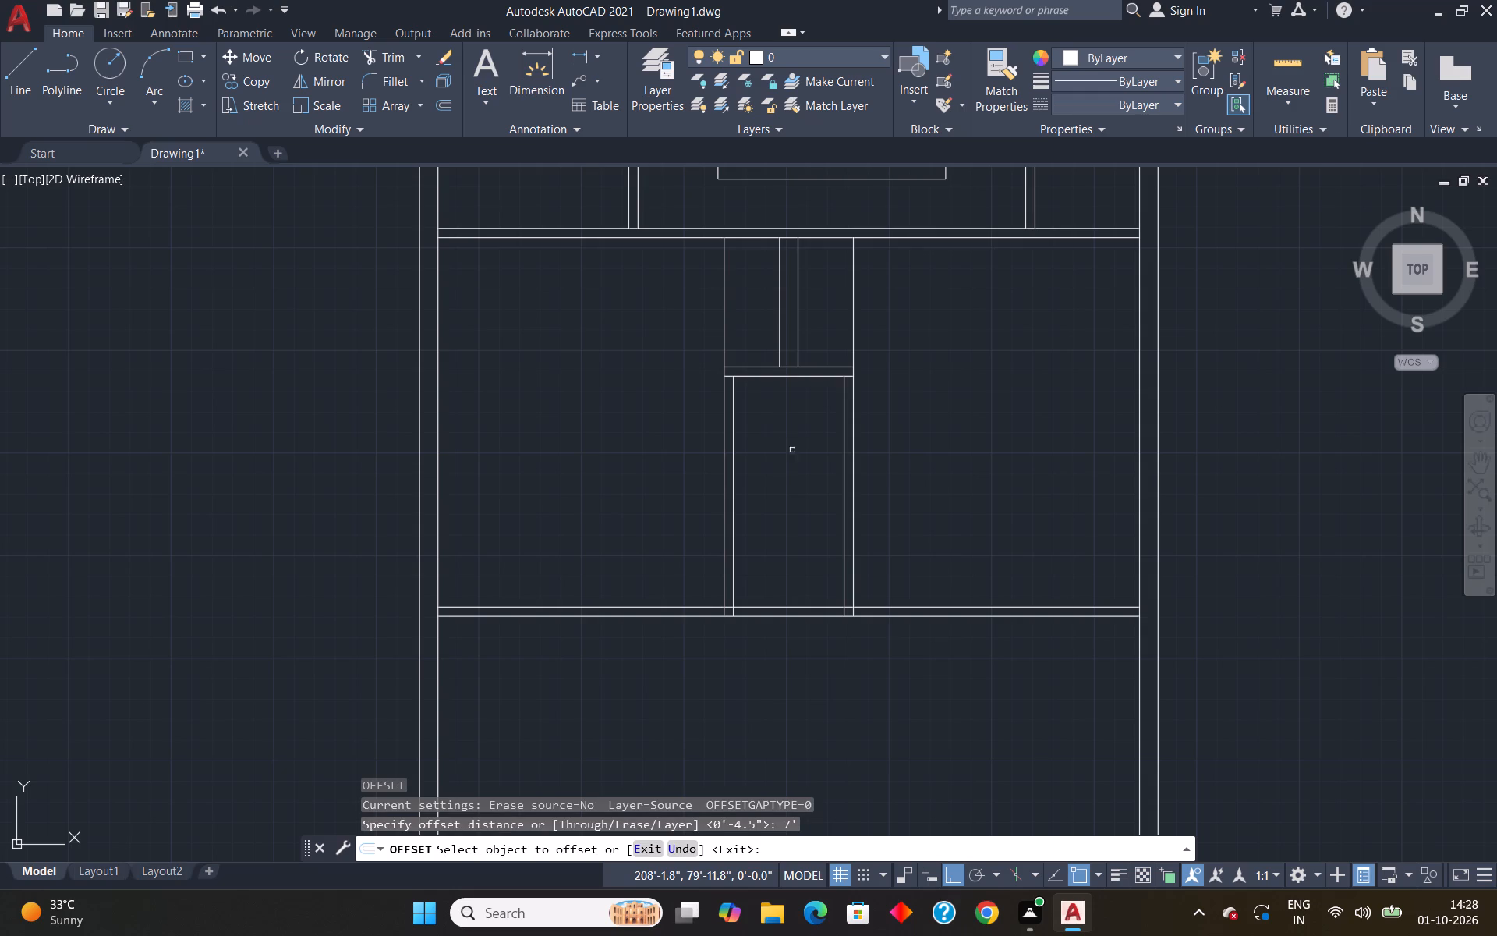
pyautogui.click(983, 608)
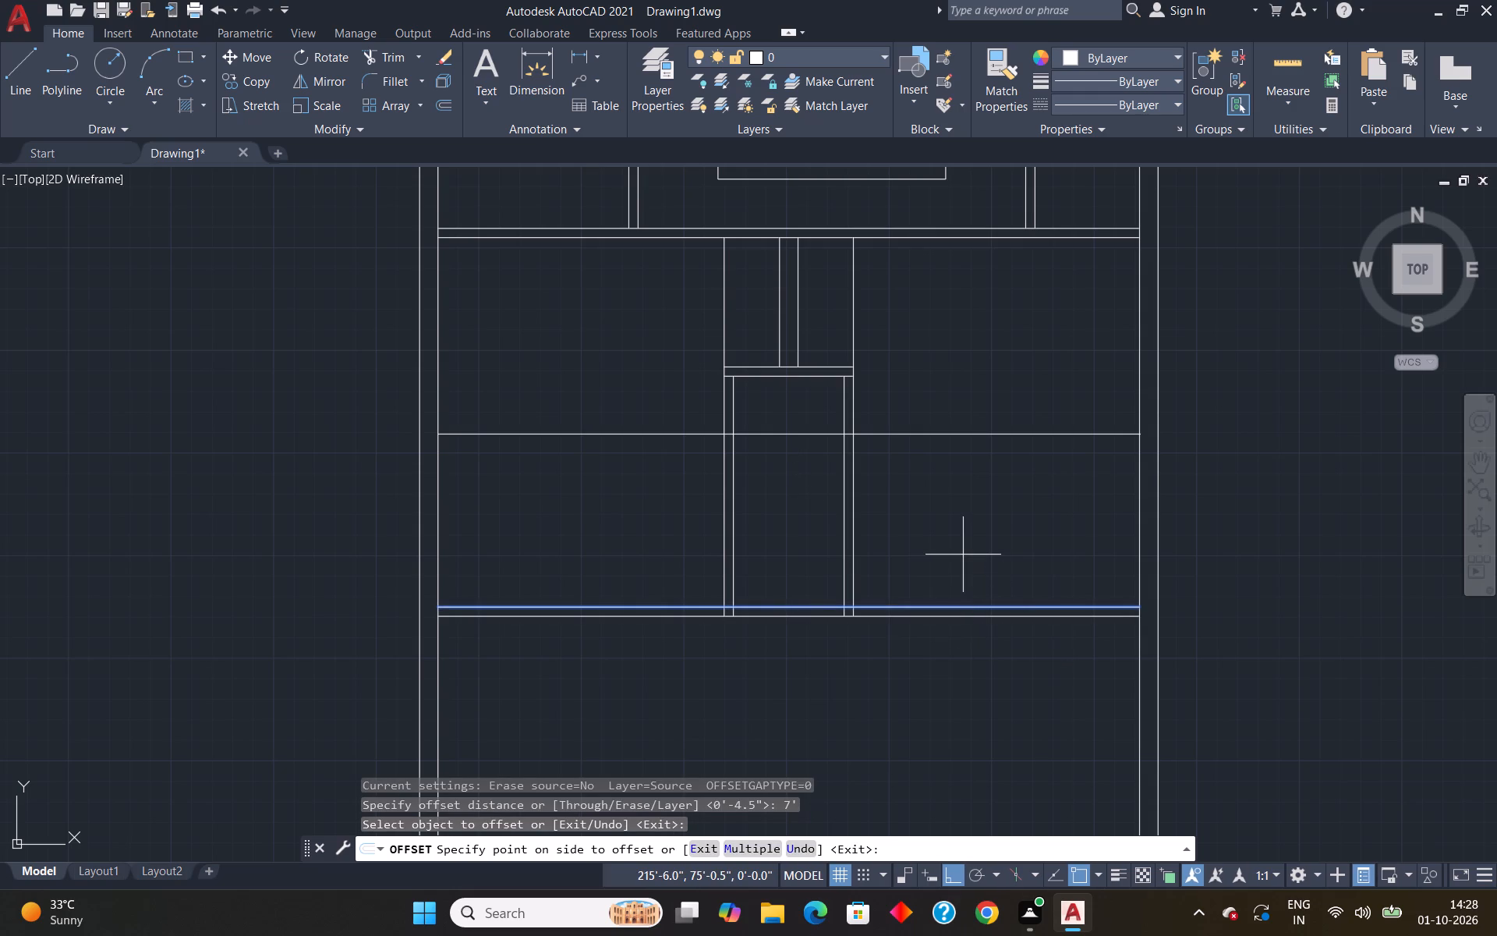
pyautogui.click(963, 555)
pyautogui.press('space')
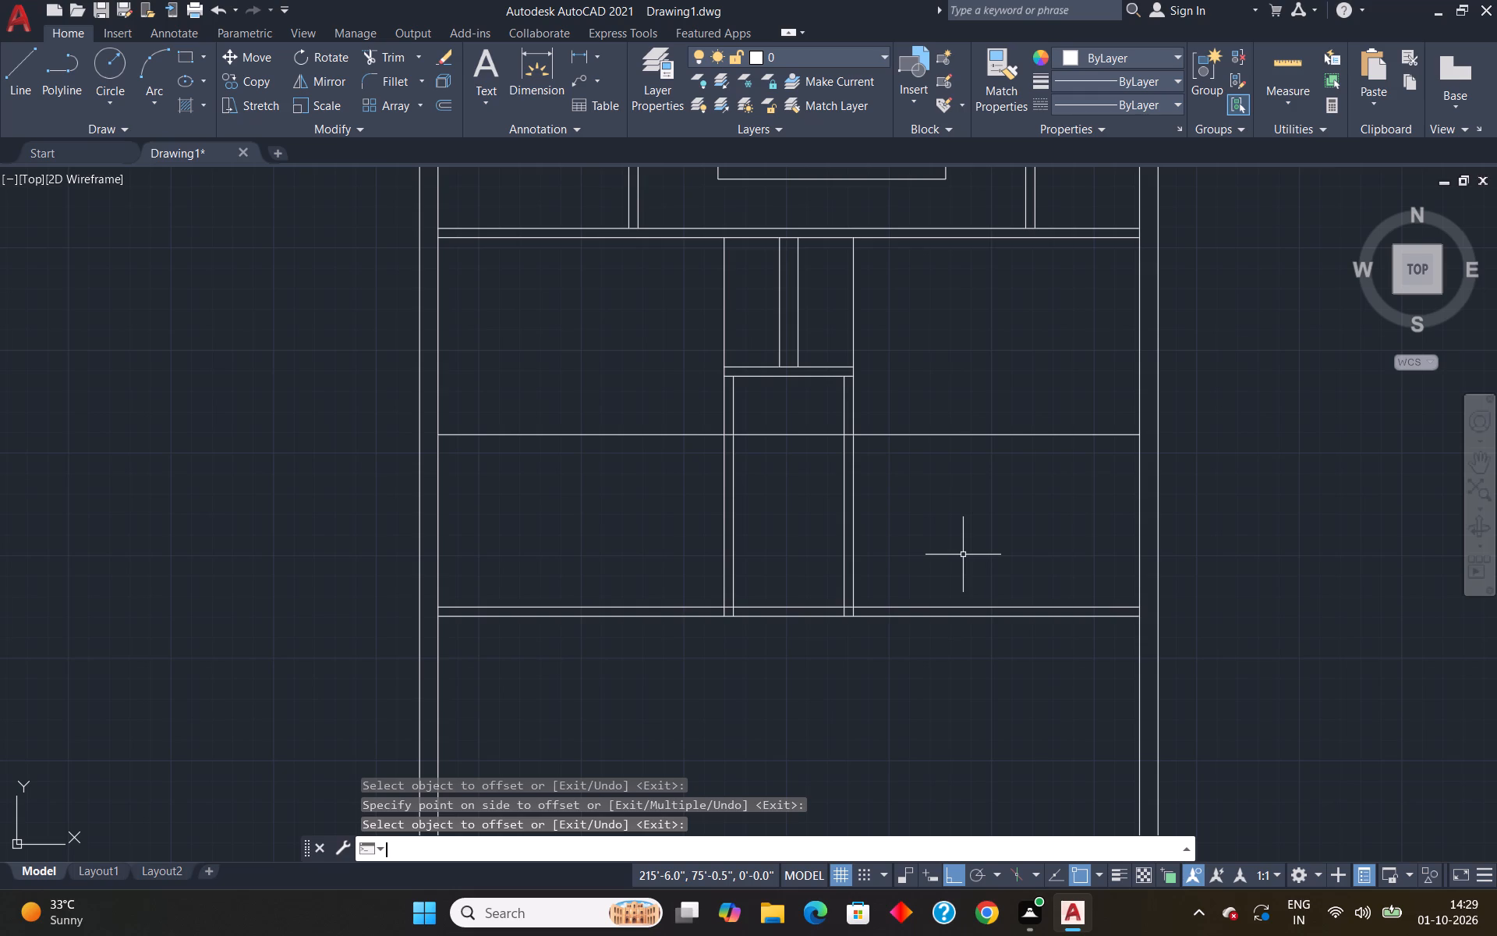
# Trim the new 7' offset line on both sides of the narrow space, keeping only the part between its outer wall lines.
pyautogui.write('tr')
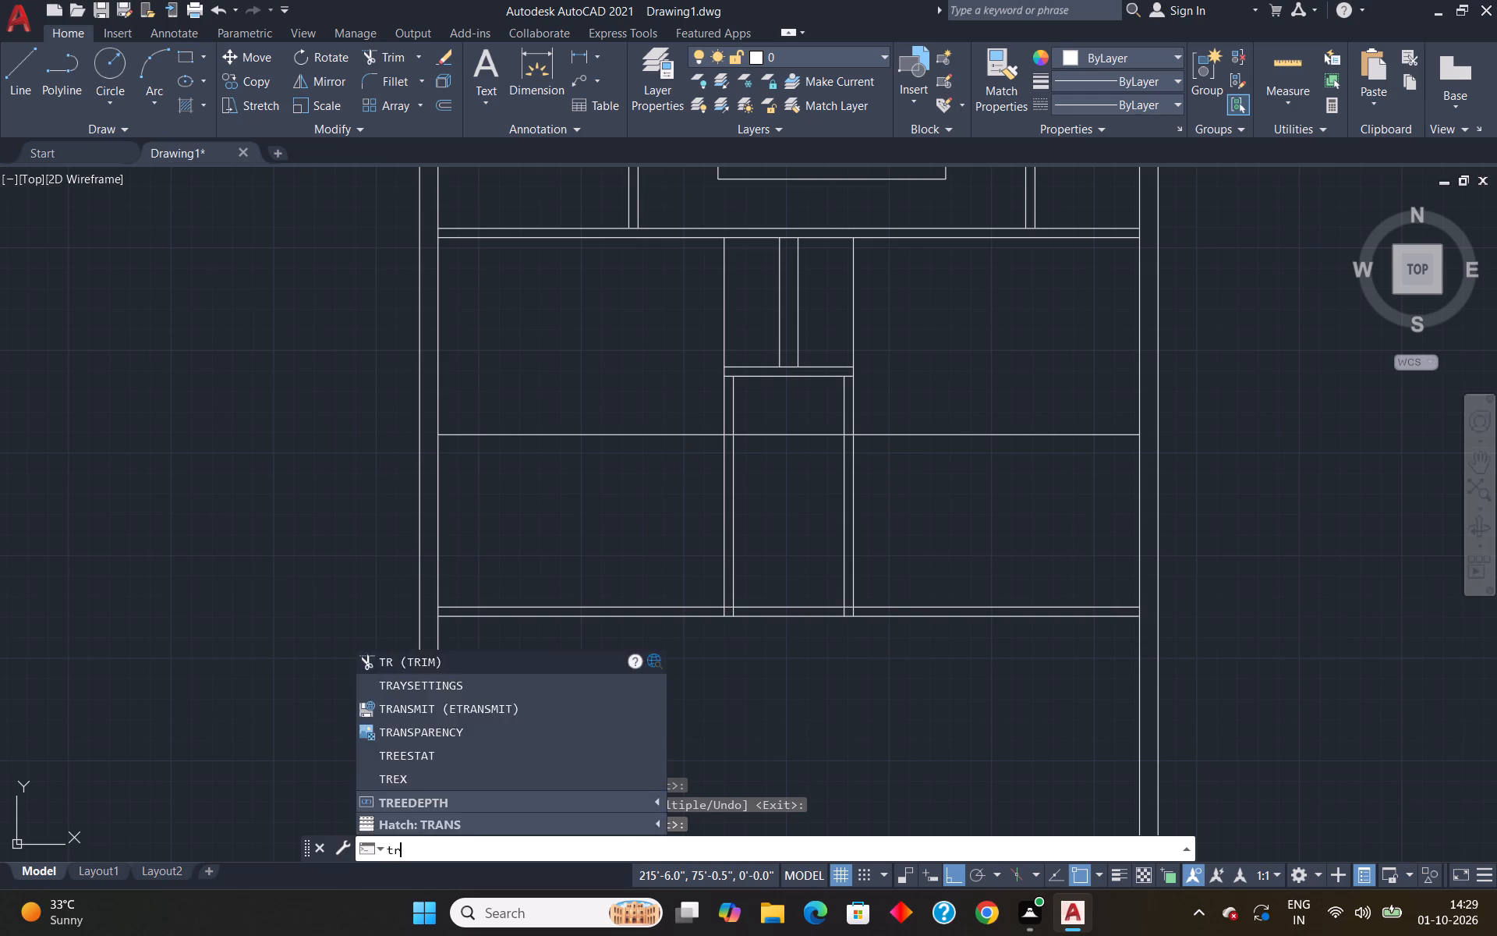
pyautogui.press('Return')
pyautogui.moveTo(693, 412); pyautogui.dragTo(694, 494)
pyautogui.moveTo(1021, 351); pyautogui.dragTo(984, 478)
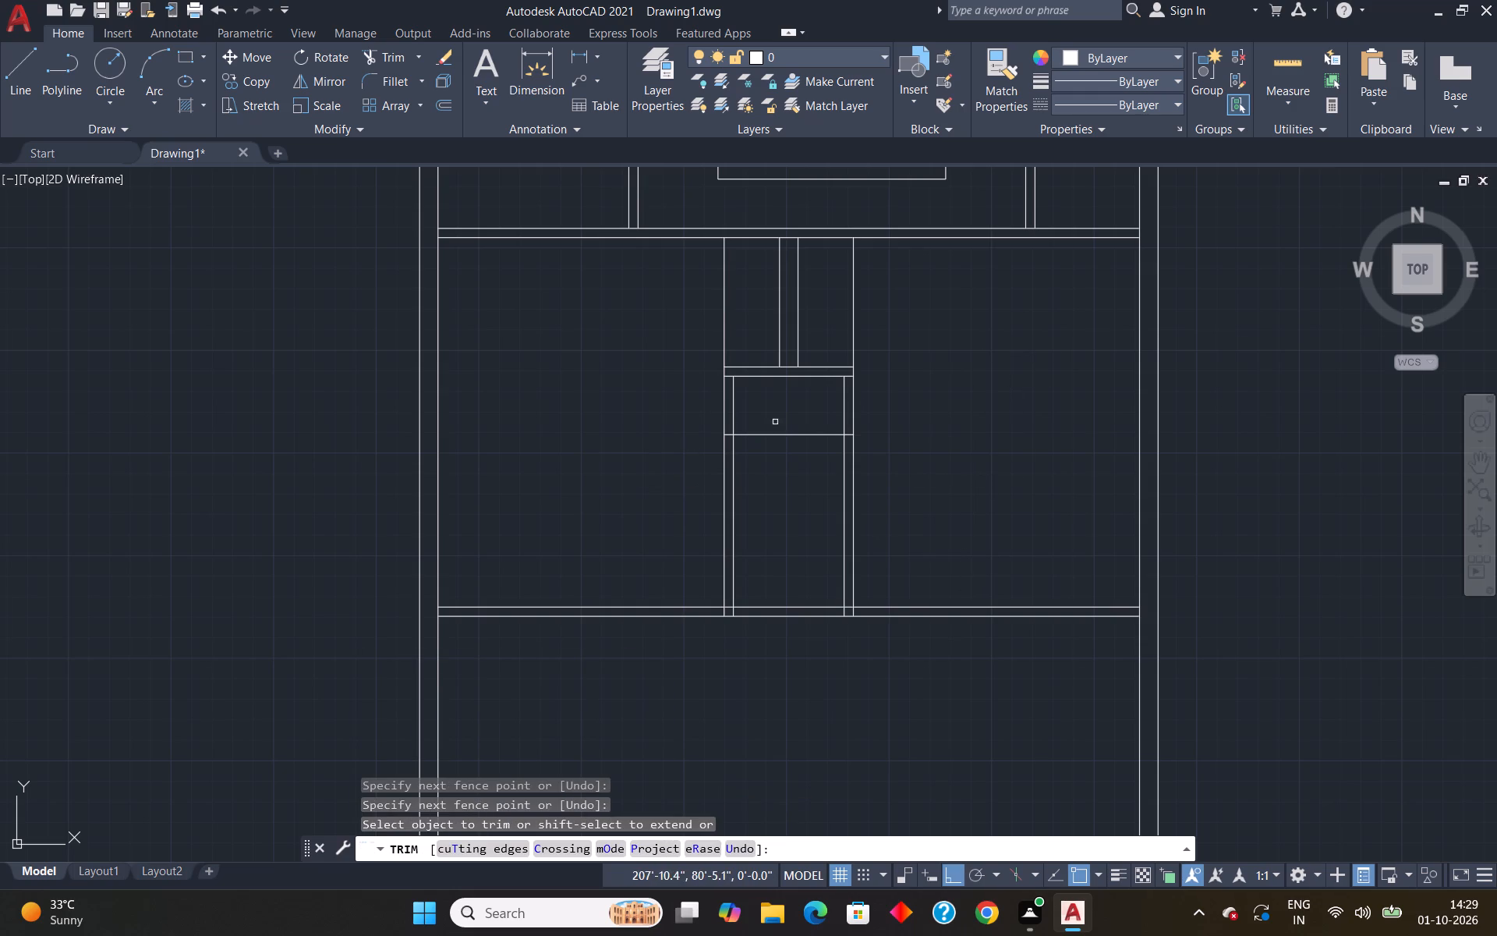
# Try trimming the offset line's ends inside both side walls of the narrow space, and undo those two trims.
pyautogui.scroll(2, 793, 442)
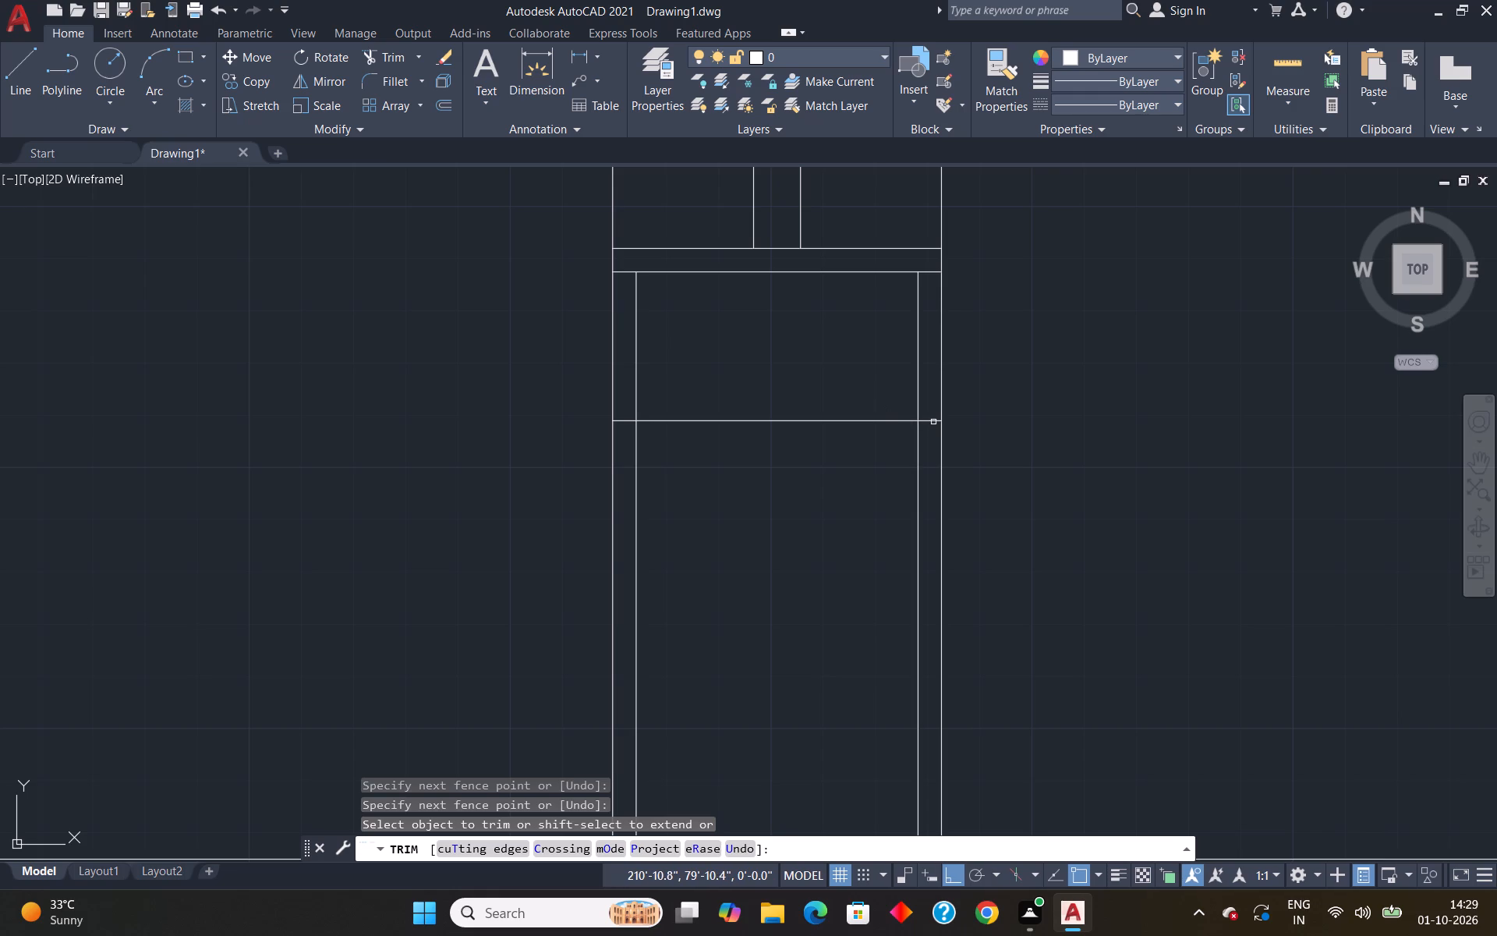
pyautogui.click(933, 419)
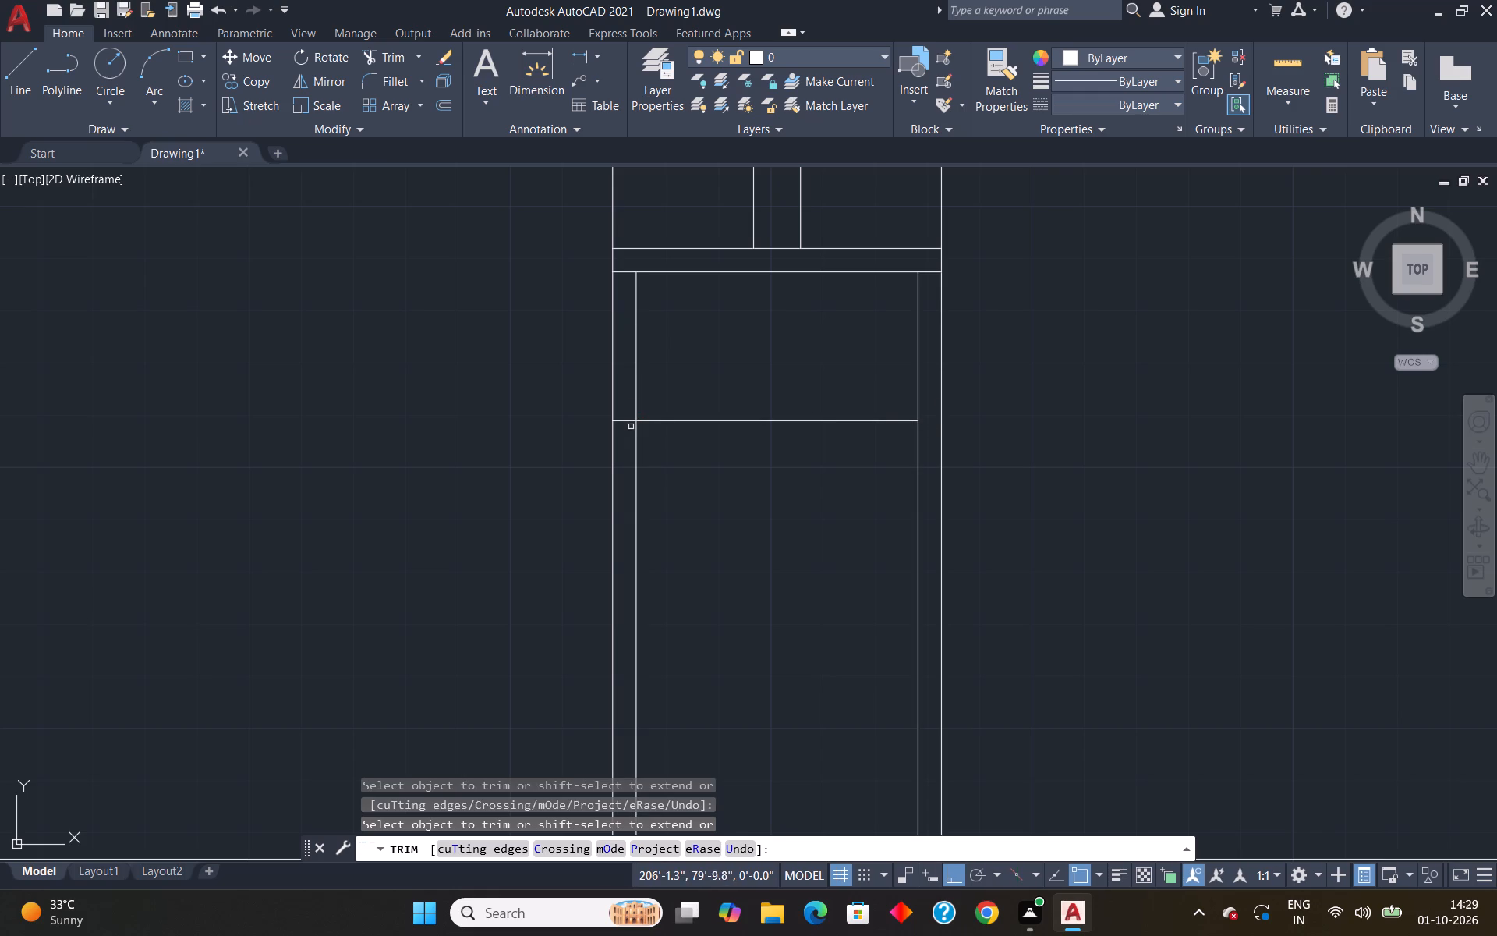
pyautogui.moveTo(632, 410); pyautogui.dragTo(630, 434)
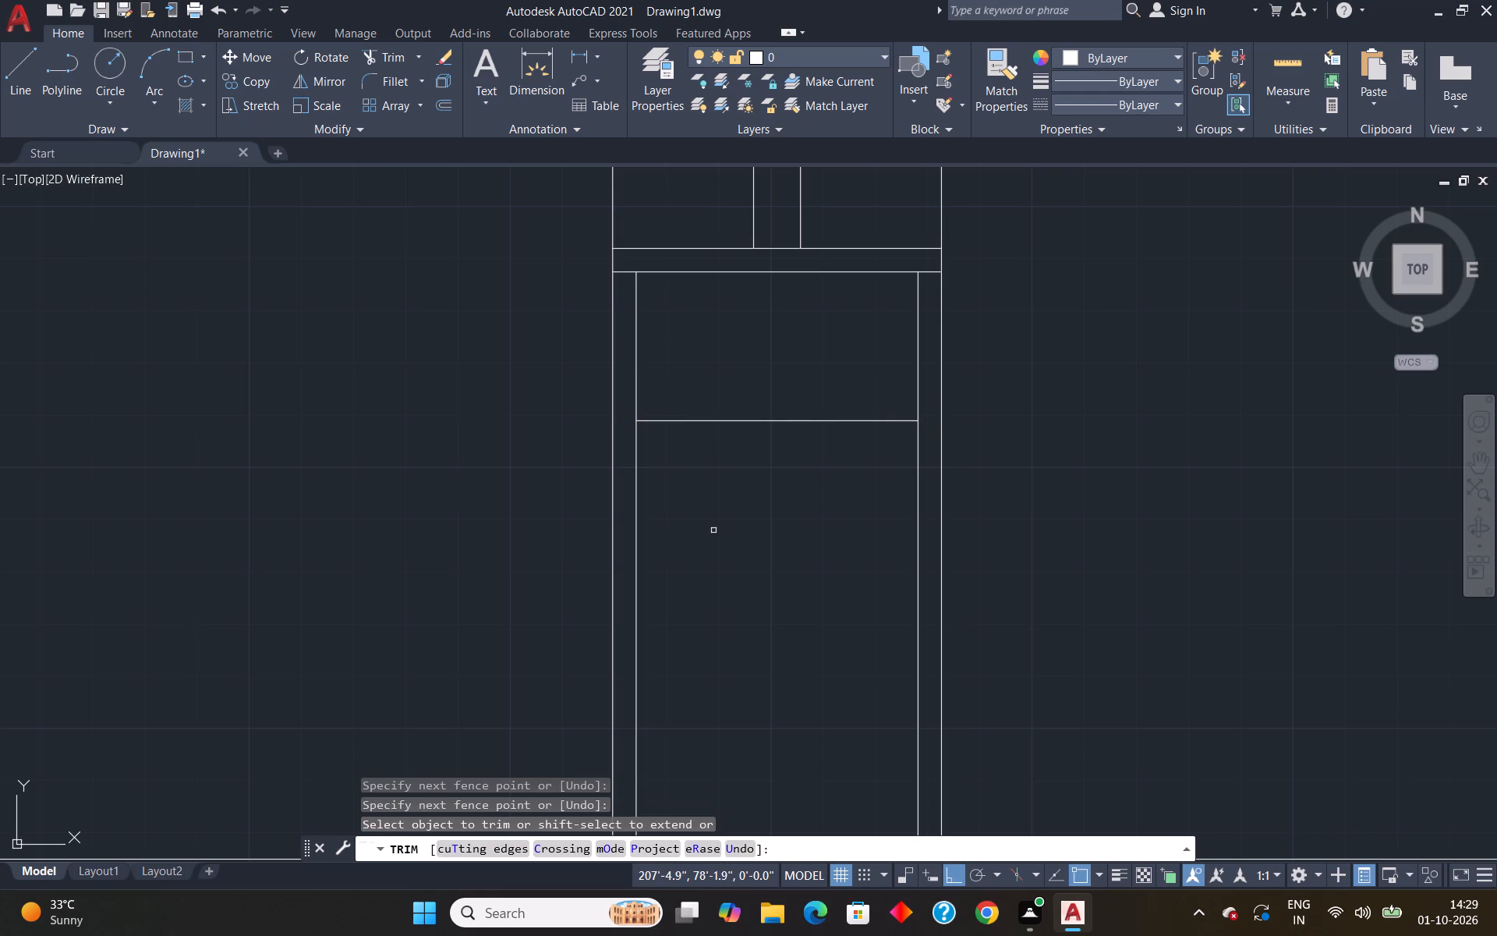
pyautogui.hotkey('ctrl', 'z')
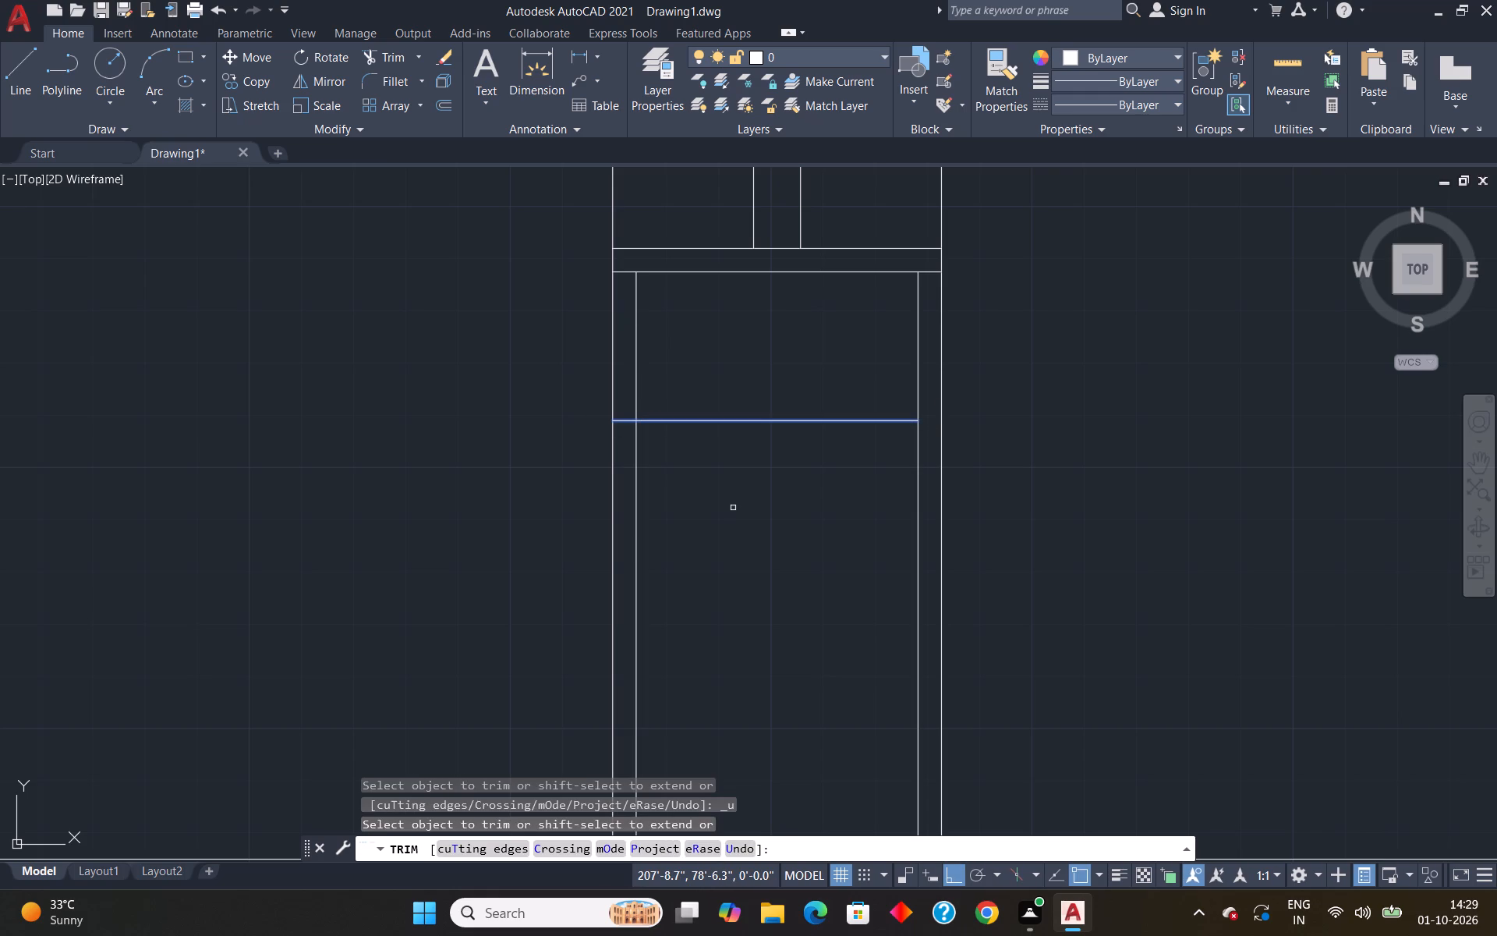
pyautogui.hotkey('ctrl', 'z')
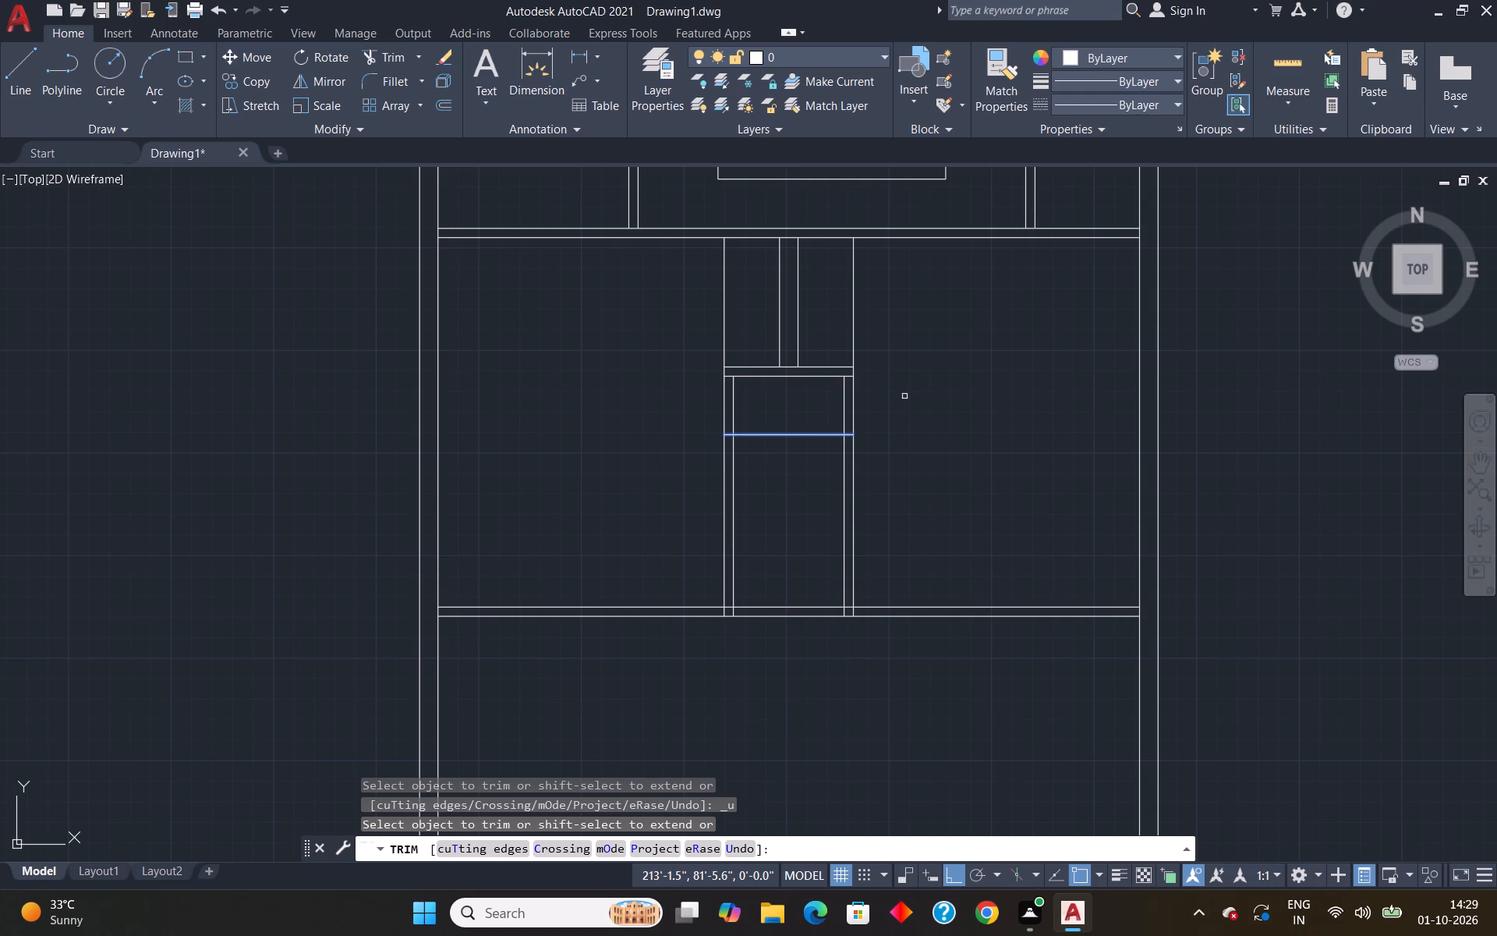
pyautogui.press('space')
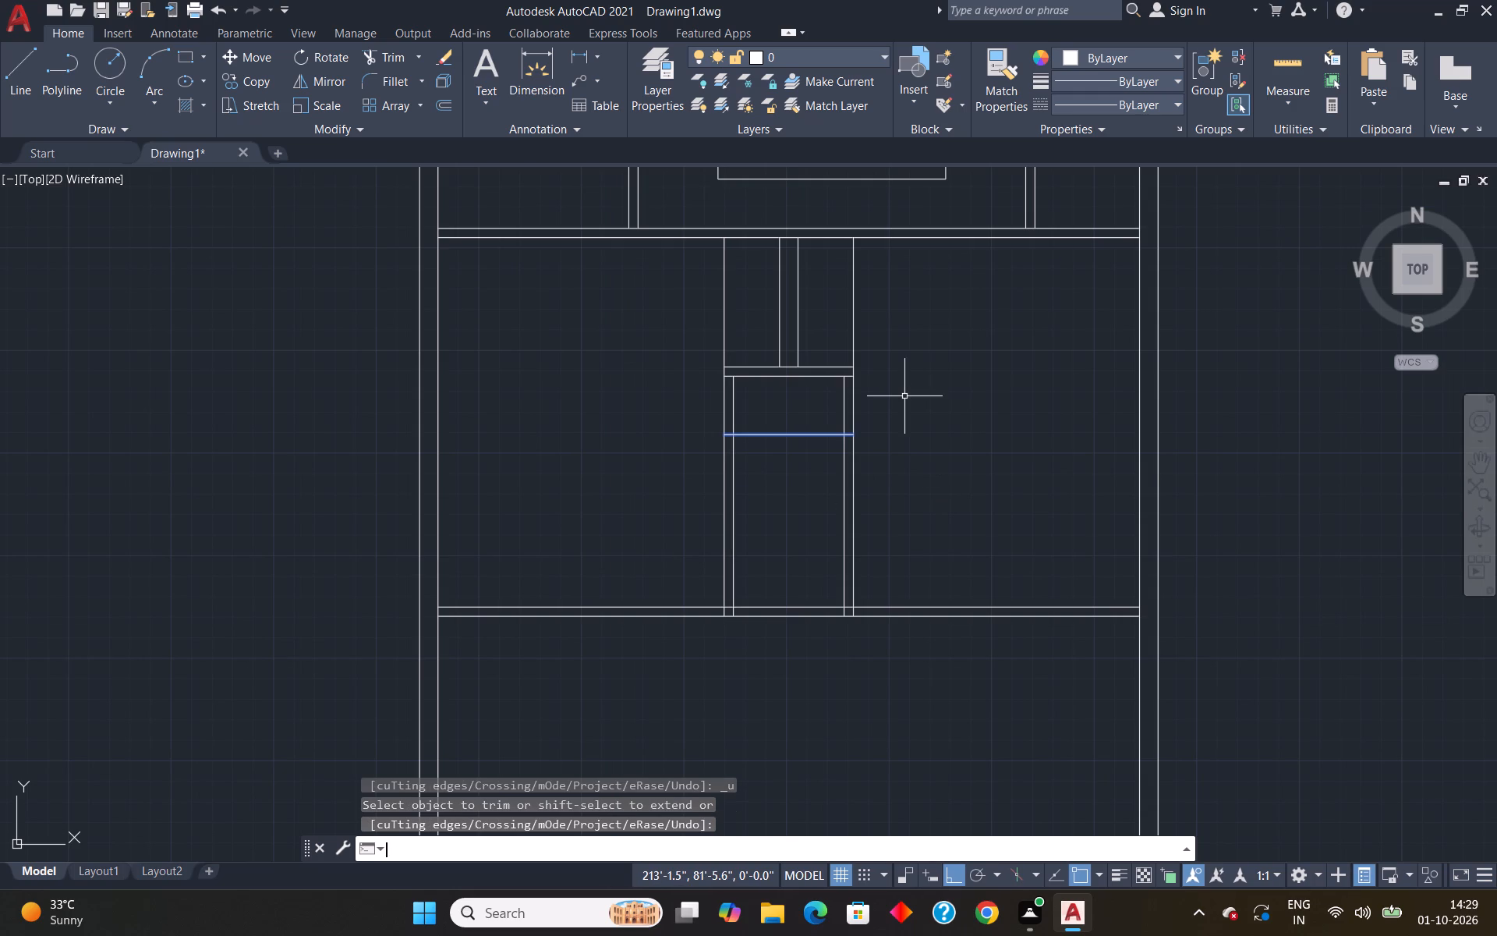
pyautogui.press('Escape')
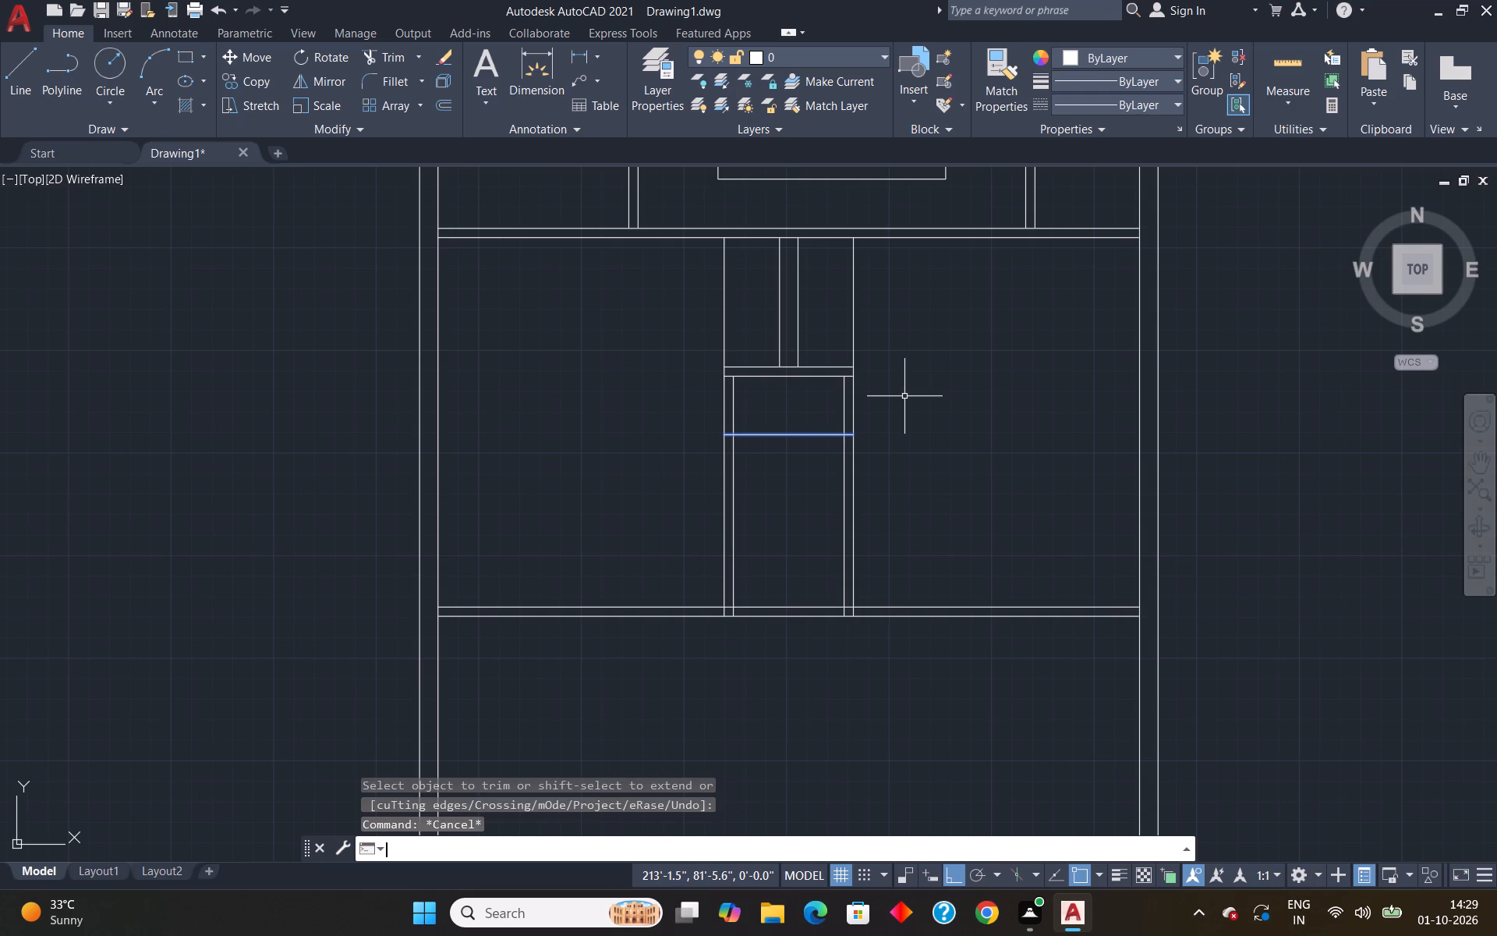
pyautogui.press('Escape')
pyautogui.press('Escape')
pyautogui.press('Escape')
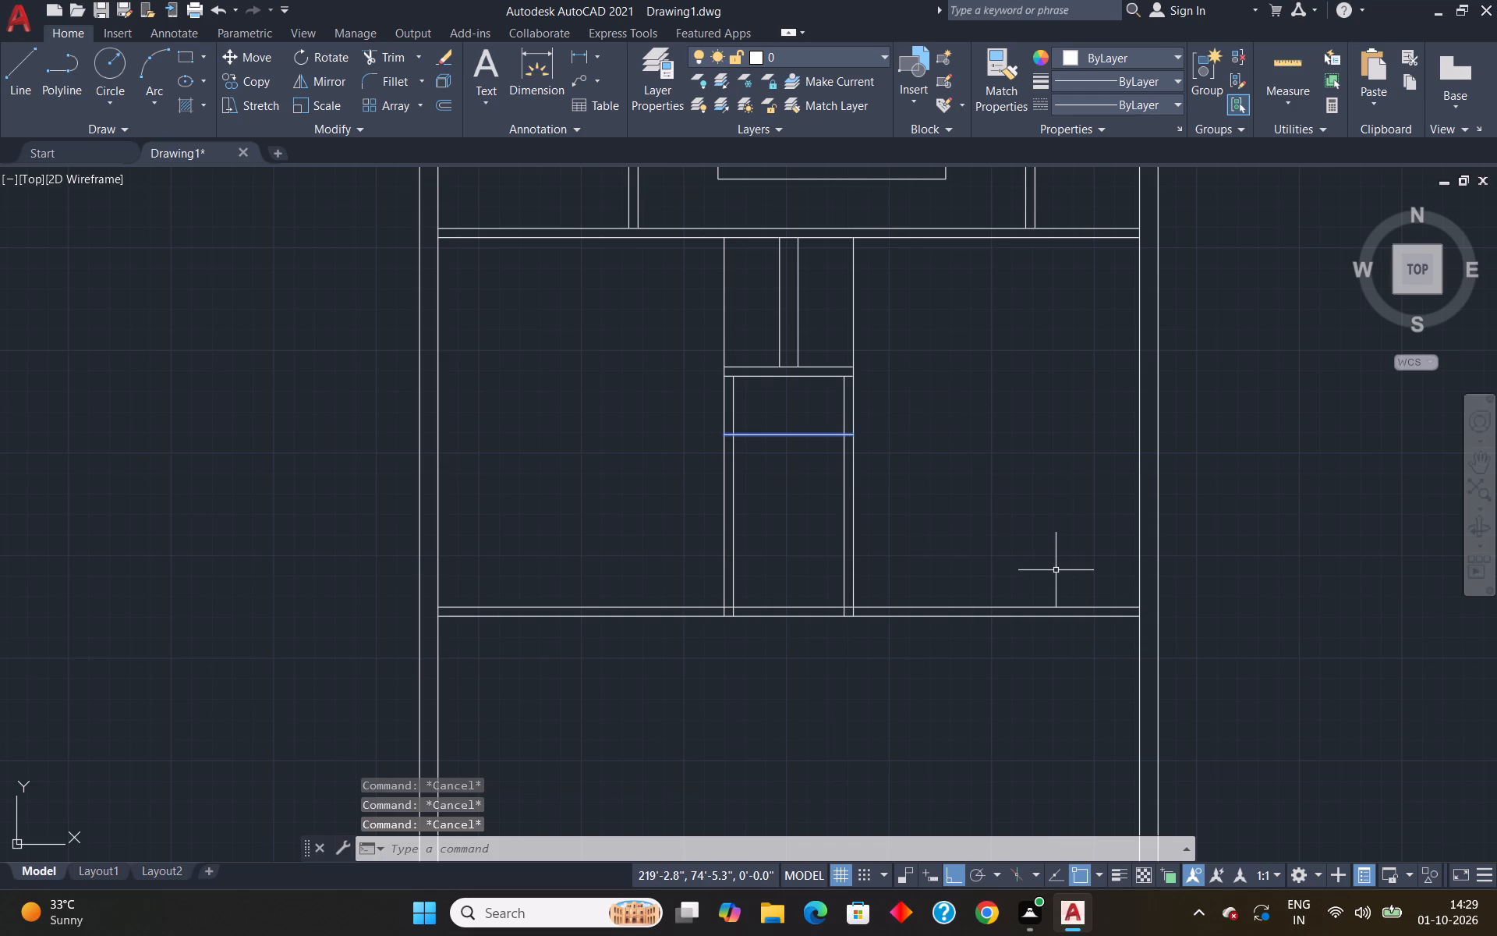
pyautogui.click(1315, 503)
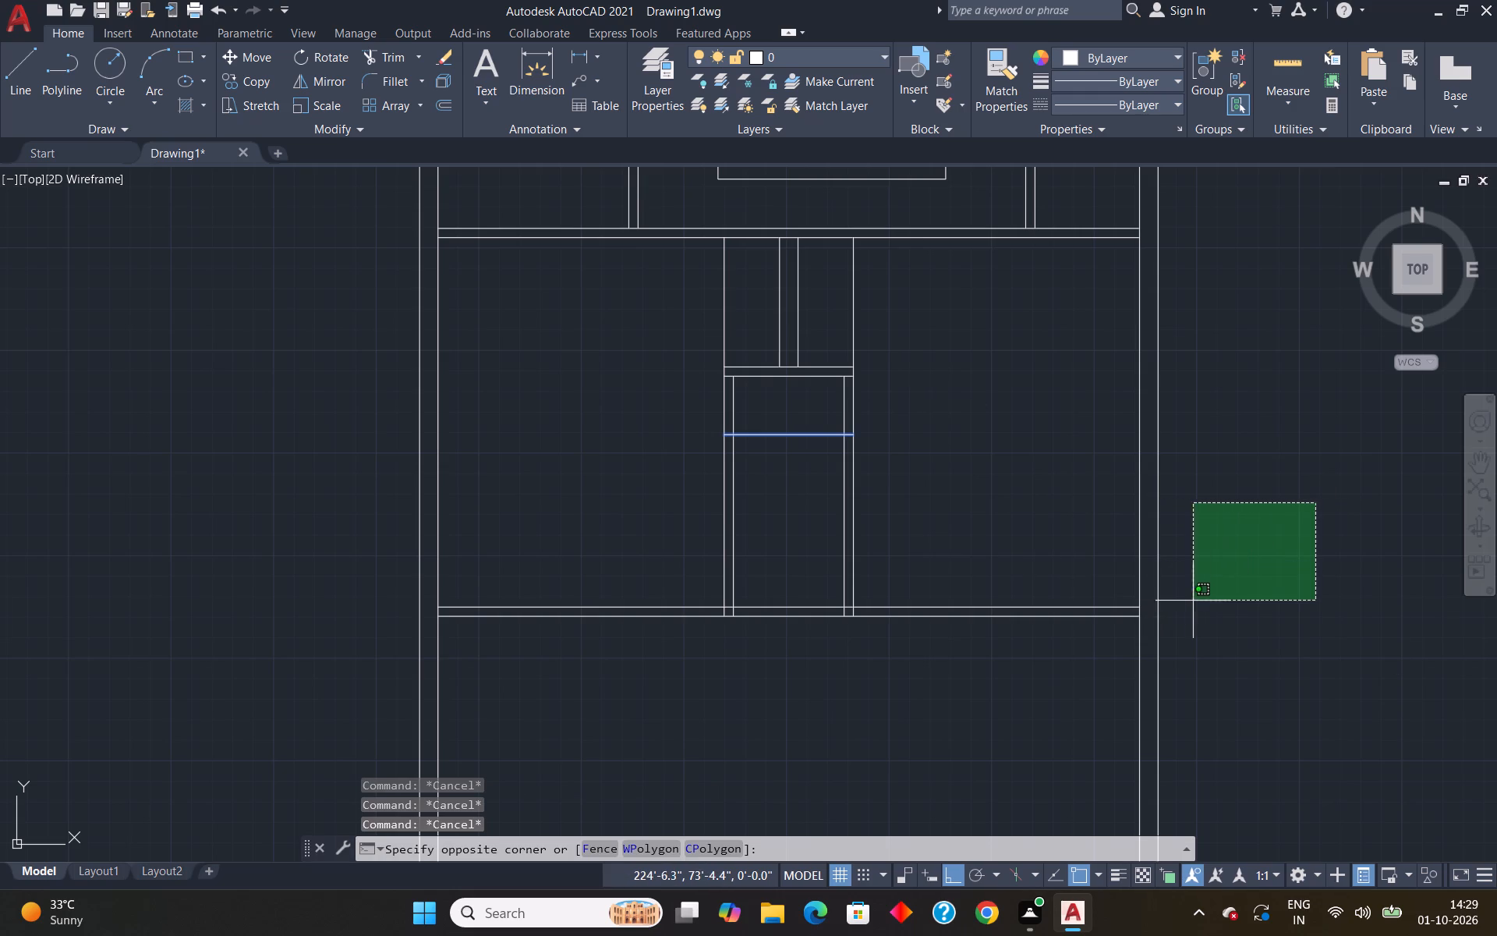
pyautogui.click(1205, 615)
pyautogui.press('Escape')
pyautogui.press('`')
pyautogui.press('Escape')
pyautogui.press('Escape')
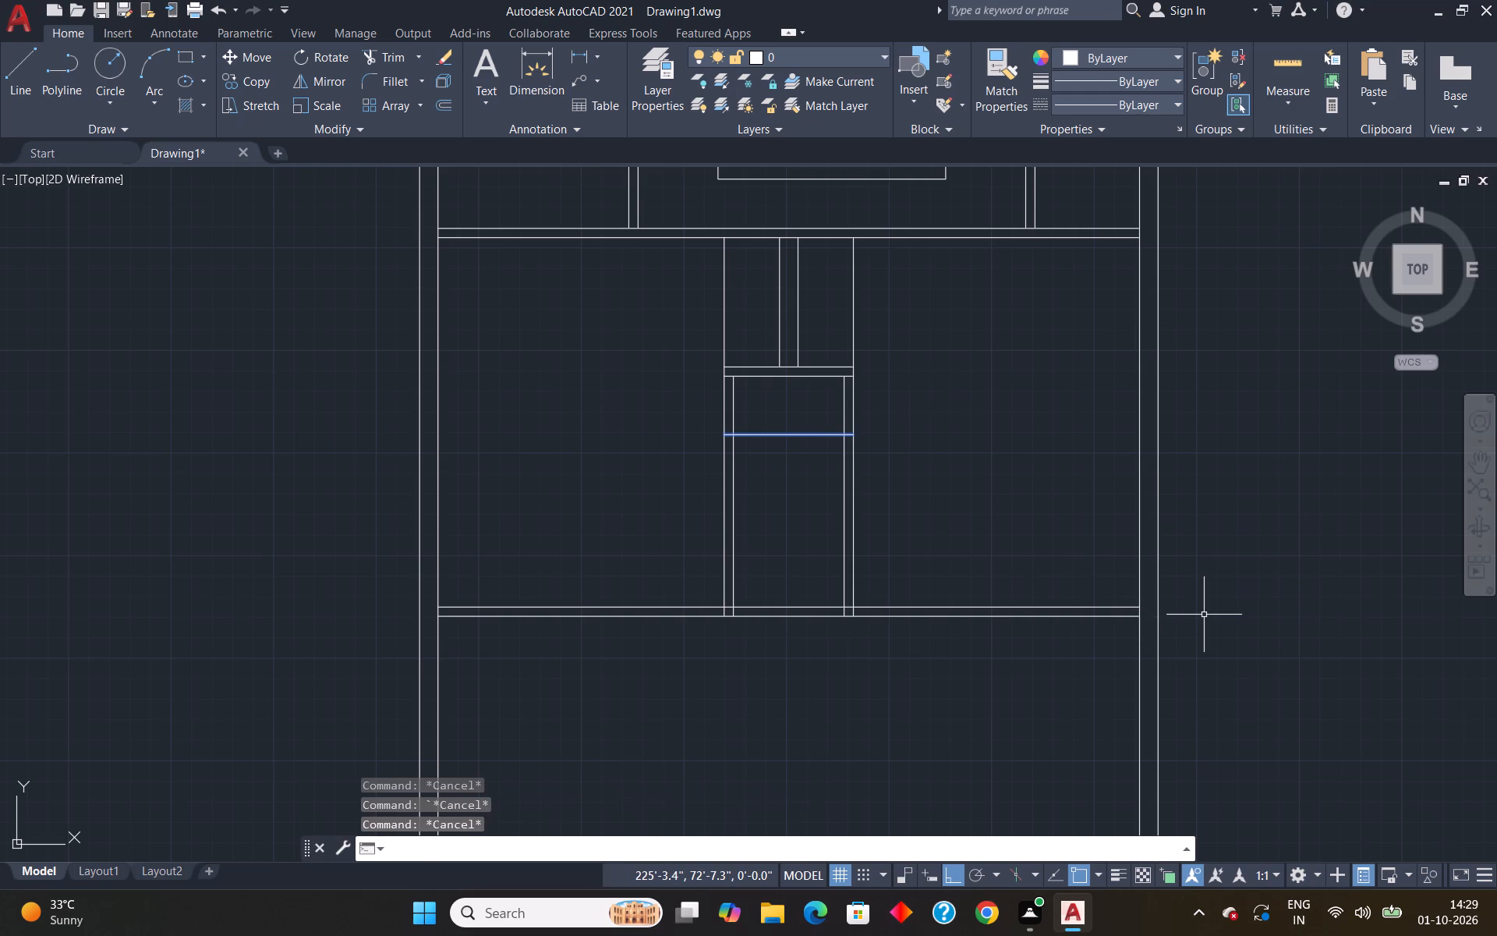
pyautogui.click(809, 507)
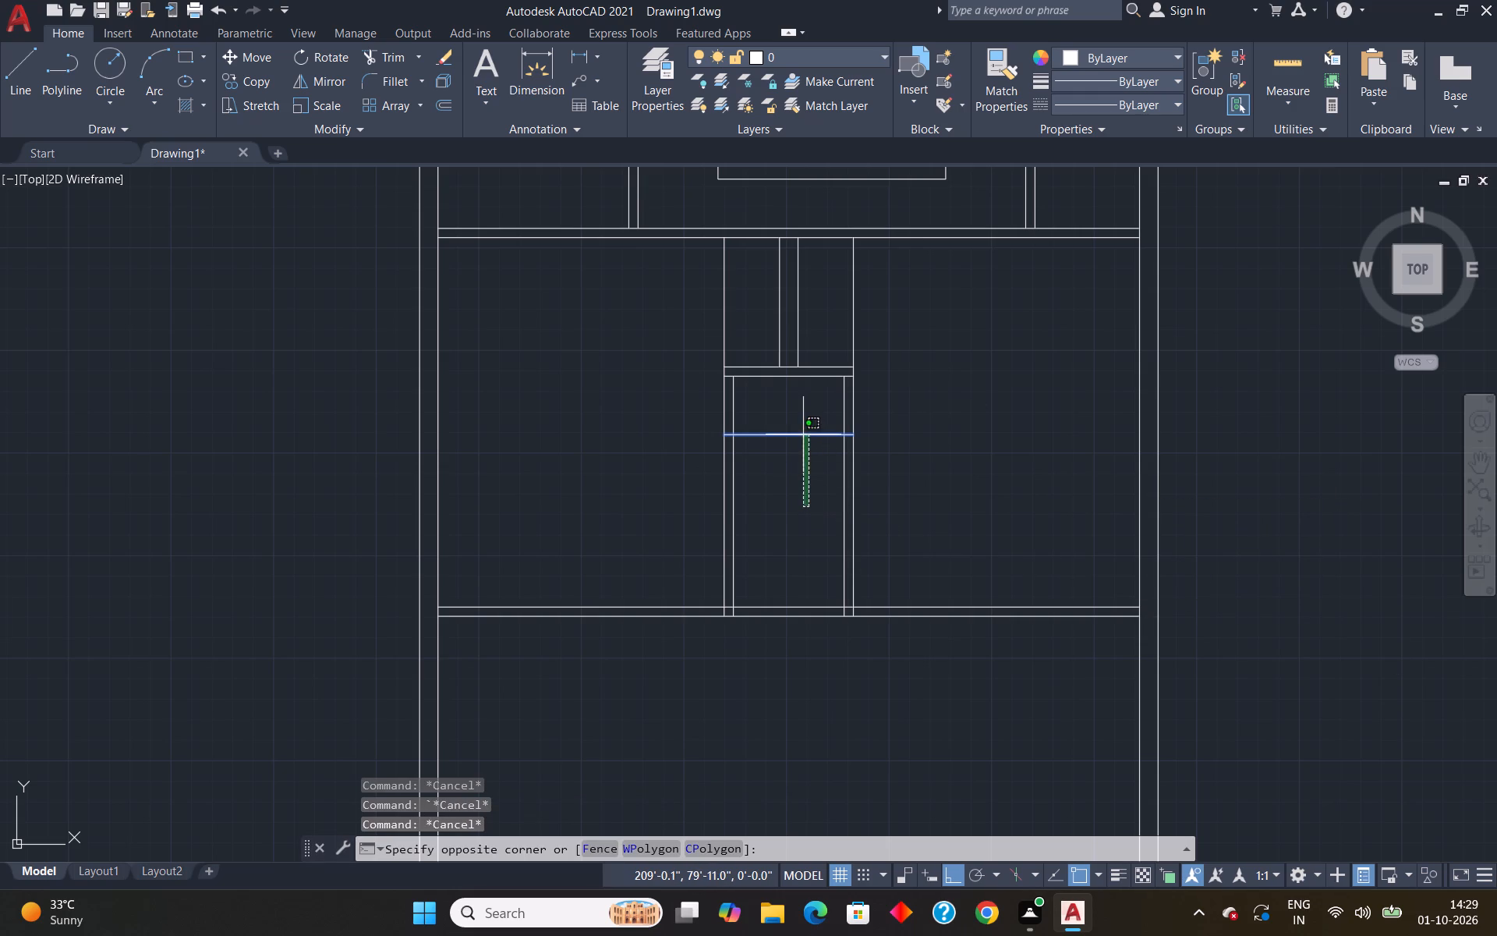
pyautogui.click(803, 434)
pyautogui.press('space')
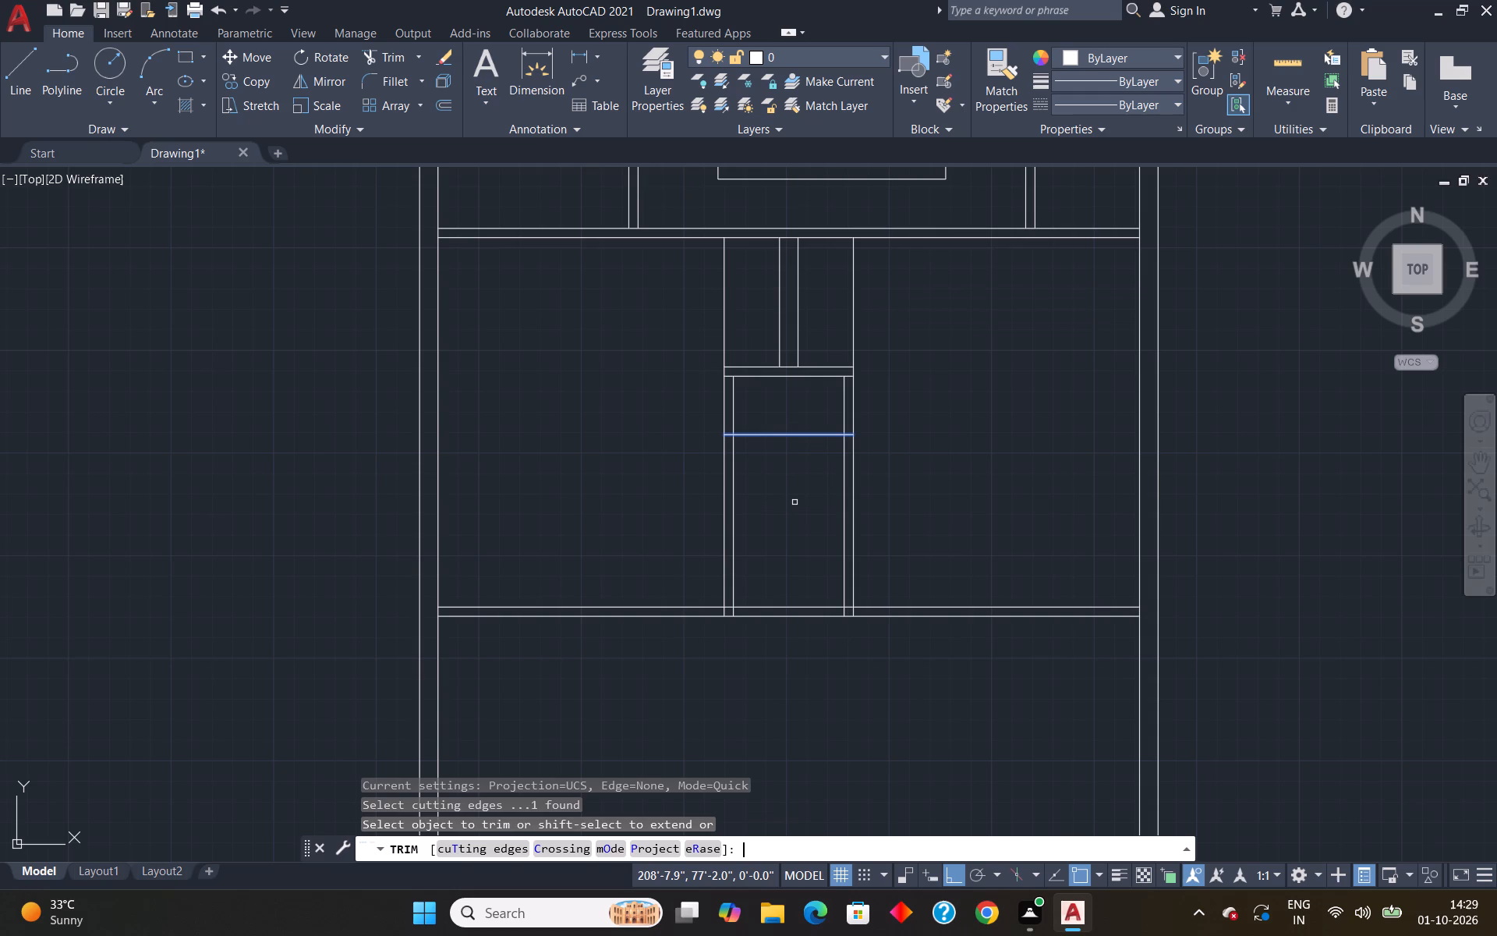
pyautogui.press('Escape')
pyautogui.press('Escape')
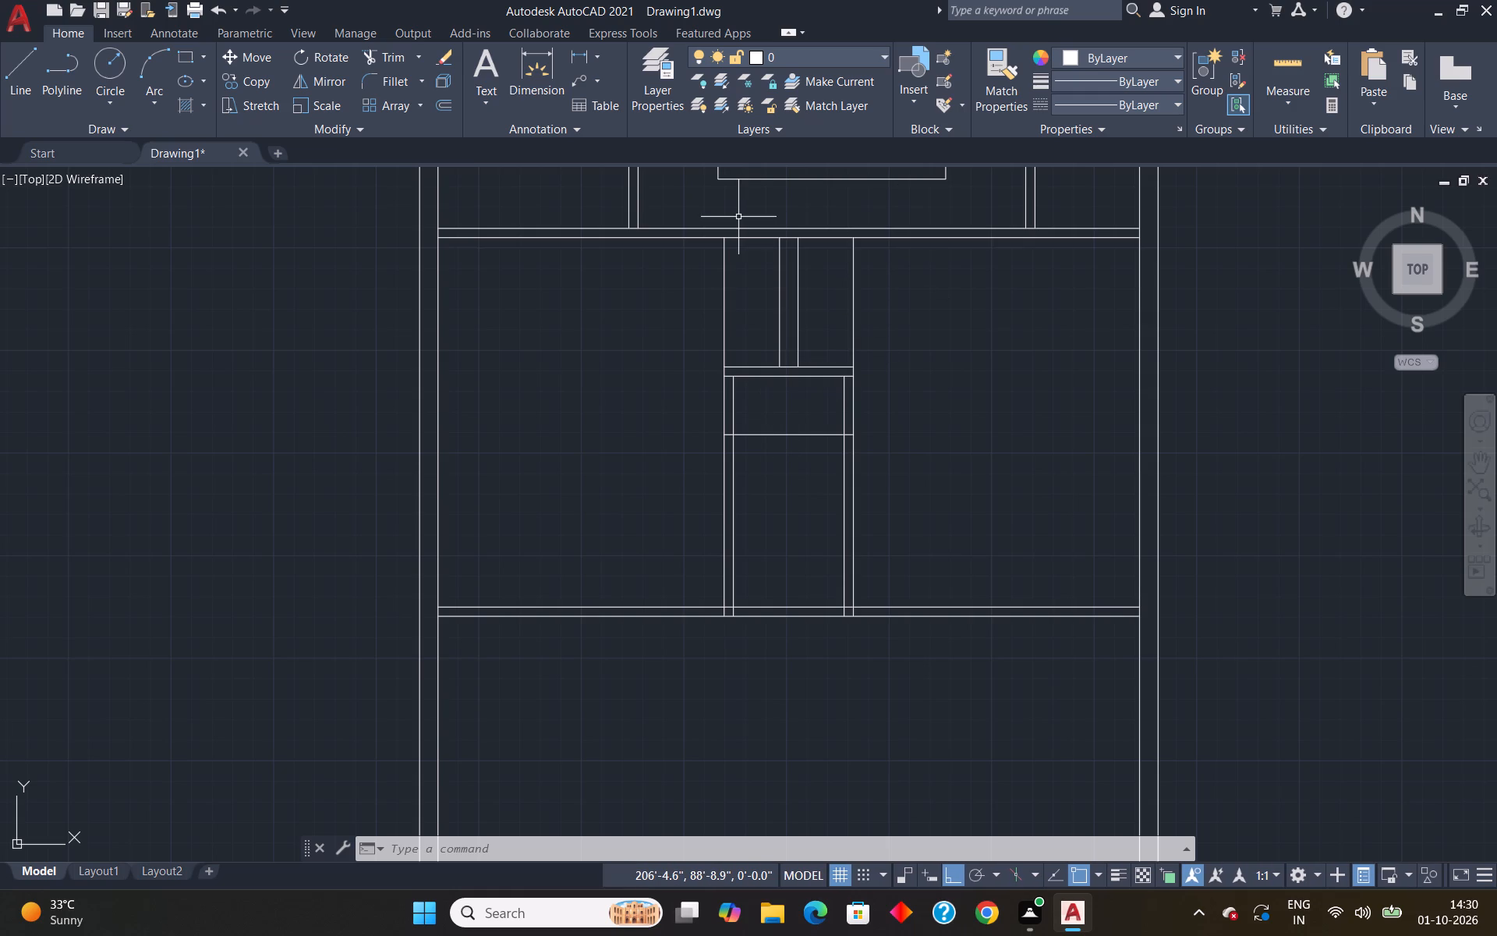
# Draw a horizontal line between the narrow space's inner wall faces, starting 2' below the short horizontal partition.
pyautogui.press('l')
pyautogui.press('Return')
pyautogui.write('tk')
pyautogui.press('Return')
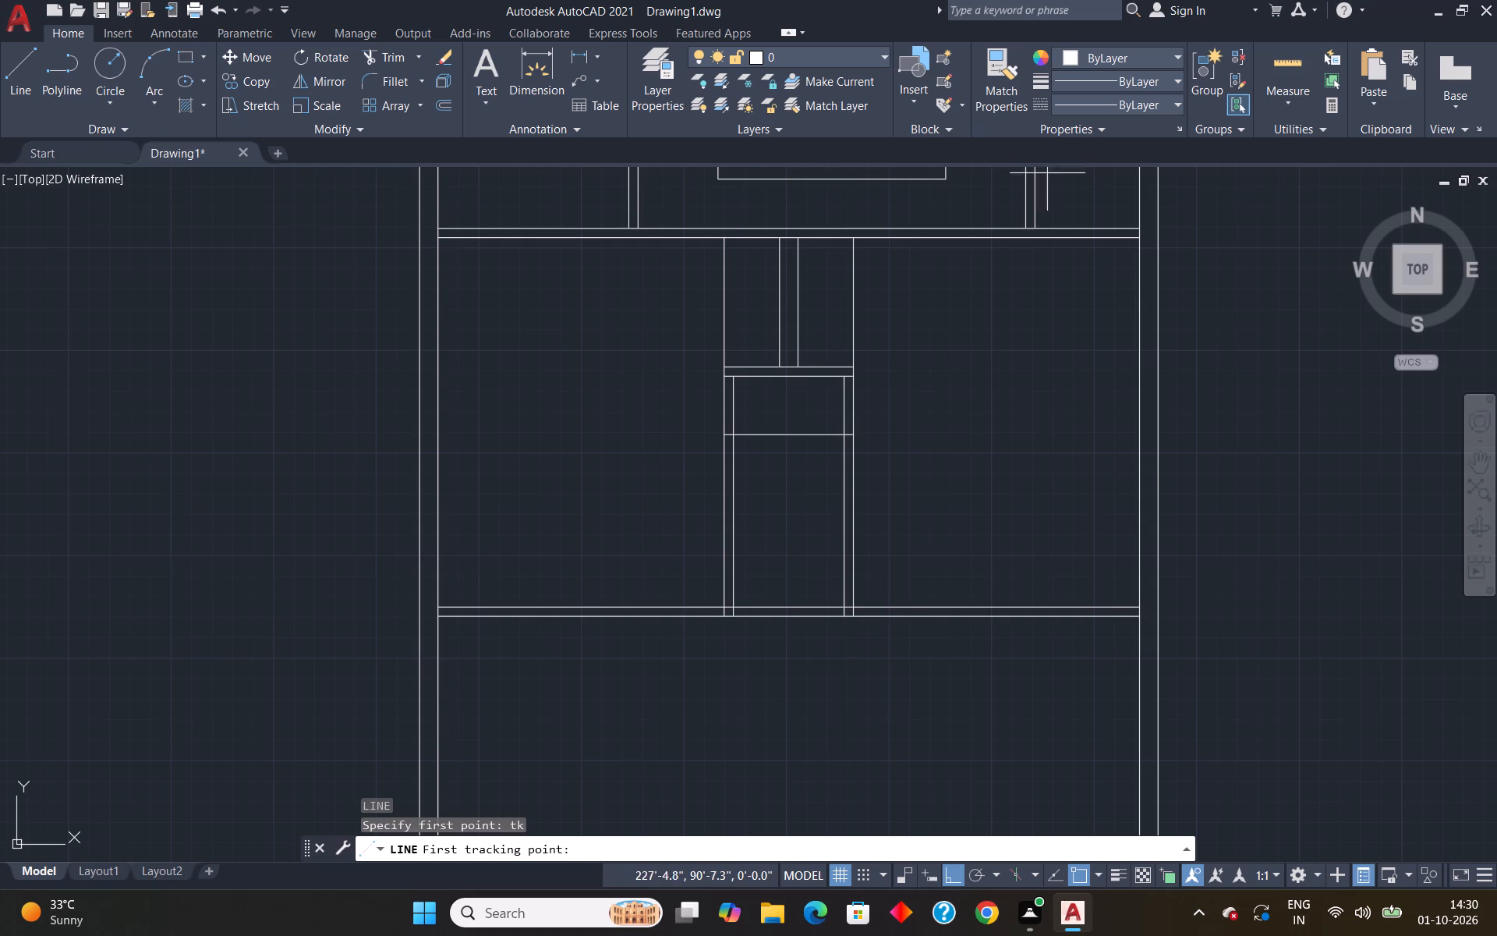
pyautogui.click(847, 378)
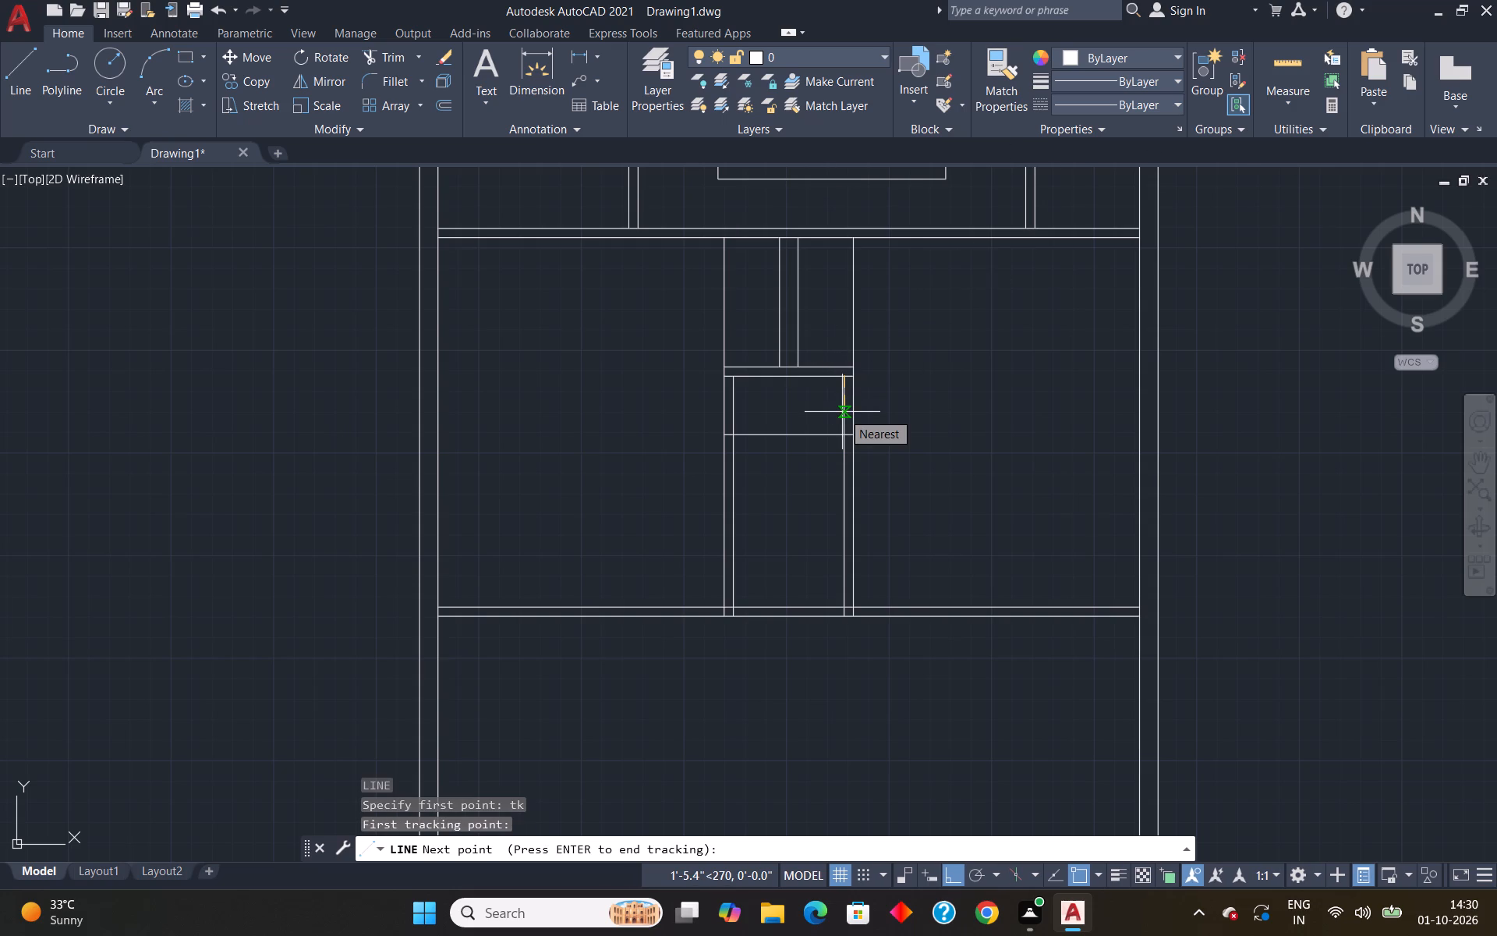
pyautogui.write("2'")
pyautogui.press('Return')
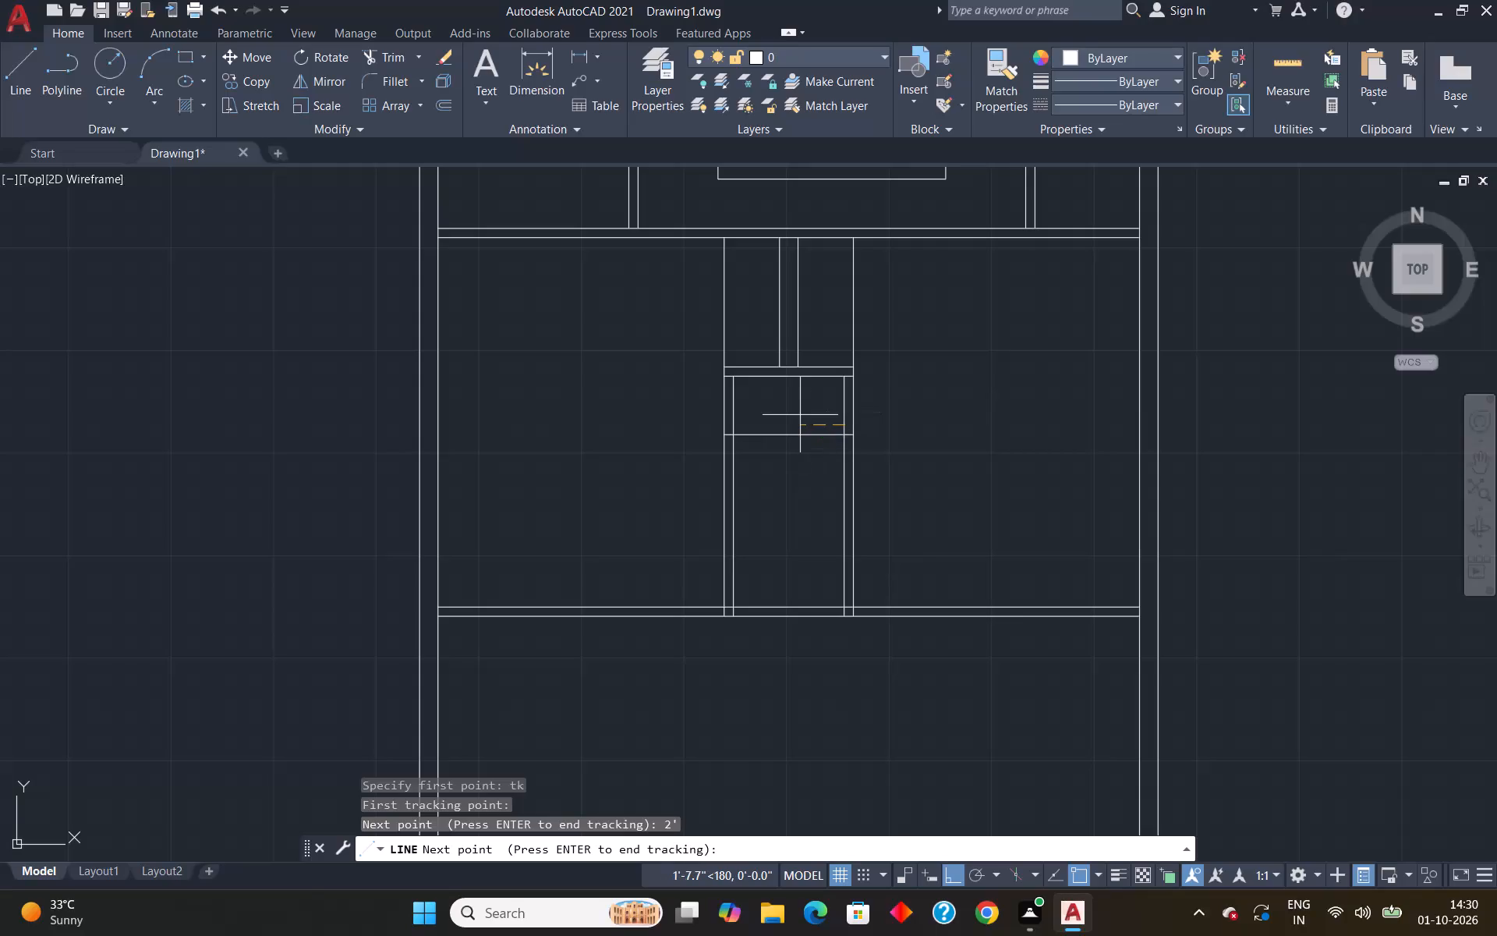
pyautogui.press('Return')
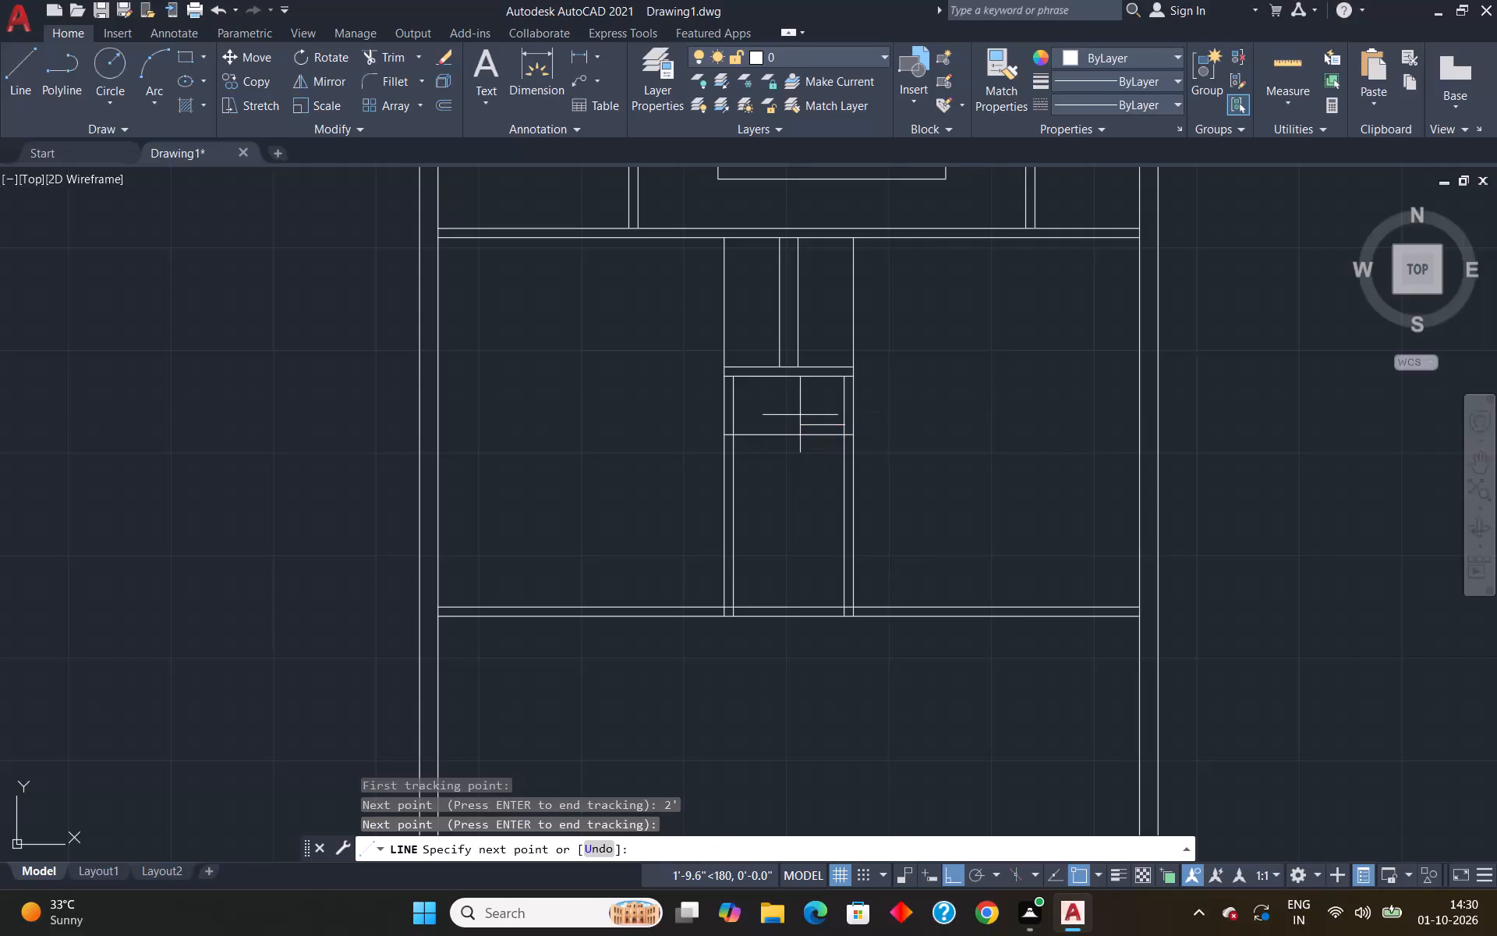
pyautogui.click(739, 421)
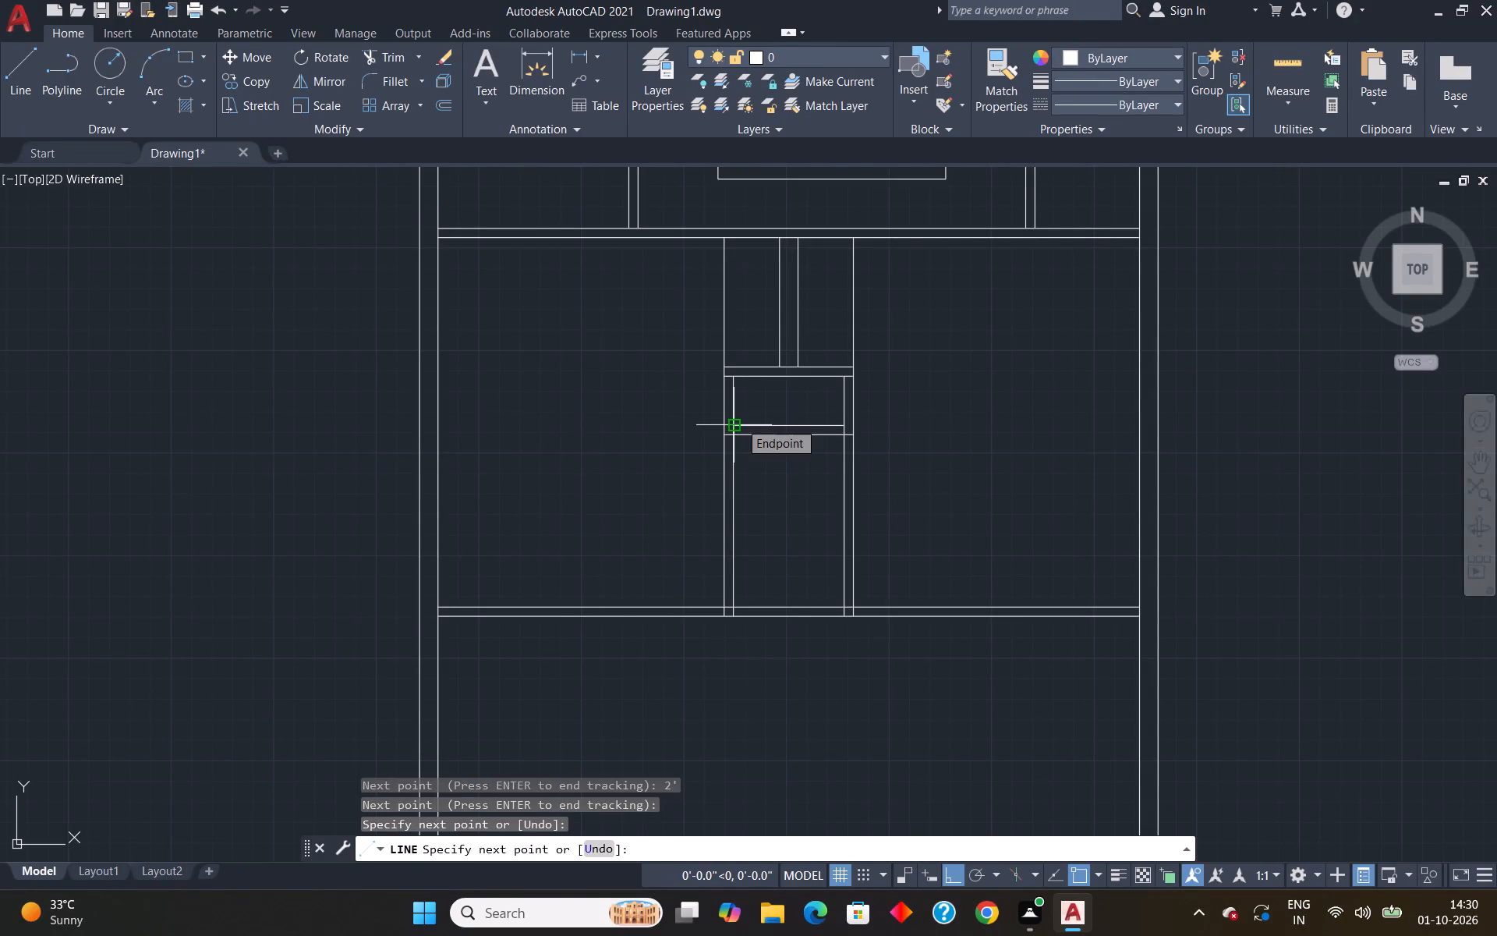
pyautogui.press('space')
# Trim the wall-junction lines around the 2' high compartment: its top line inside both side walls and the inner verticals crossing the partition below.
pyautogui.write('tr')
pyautogui.press('Return')
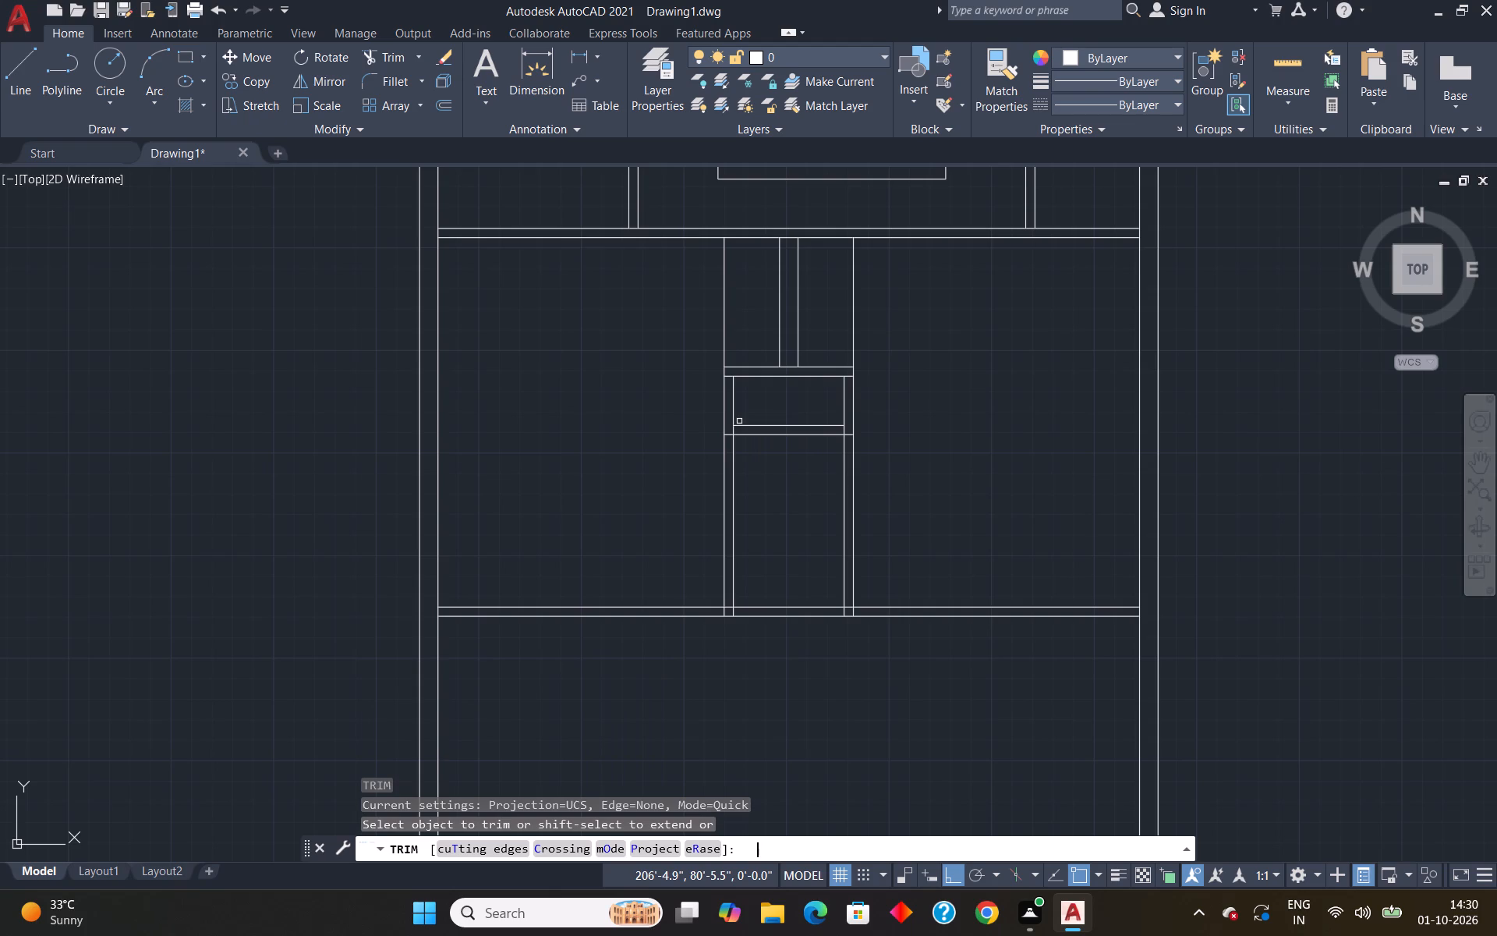
pyautogui.scroll(1, 732, 386)
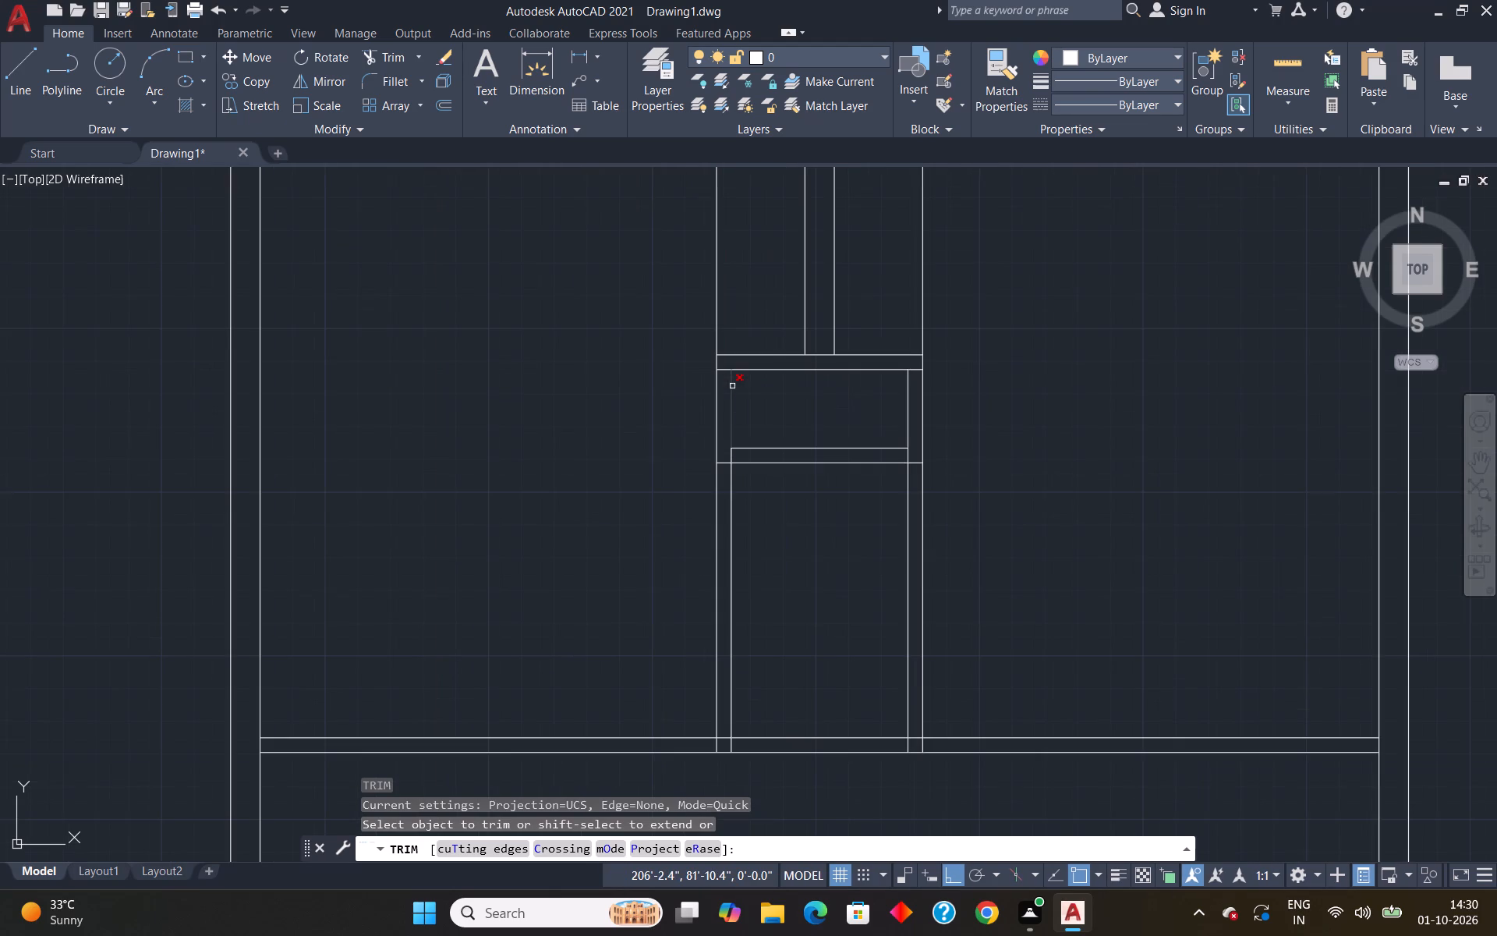
pyautogui.scroll(2, 731, 374)
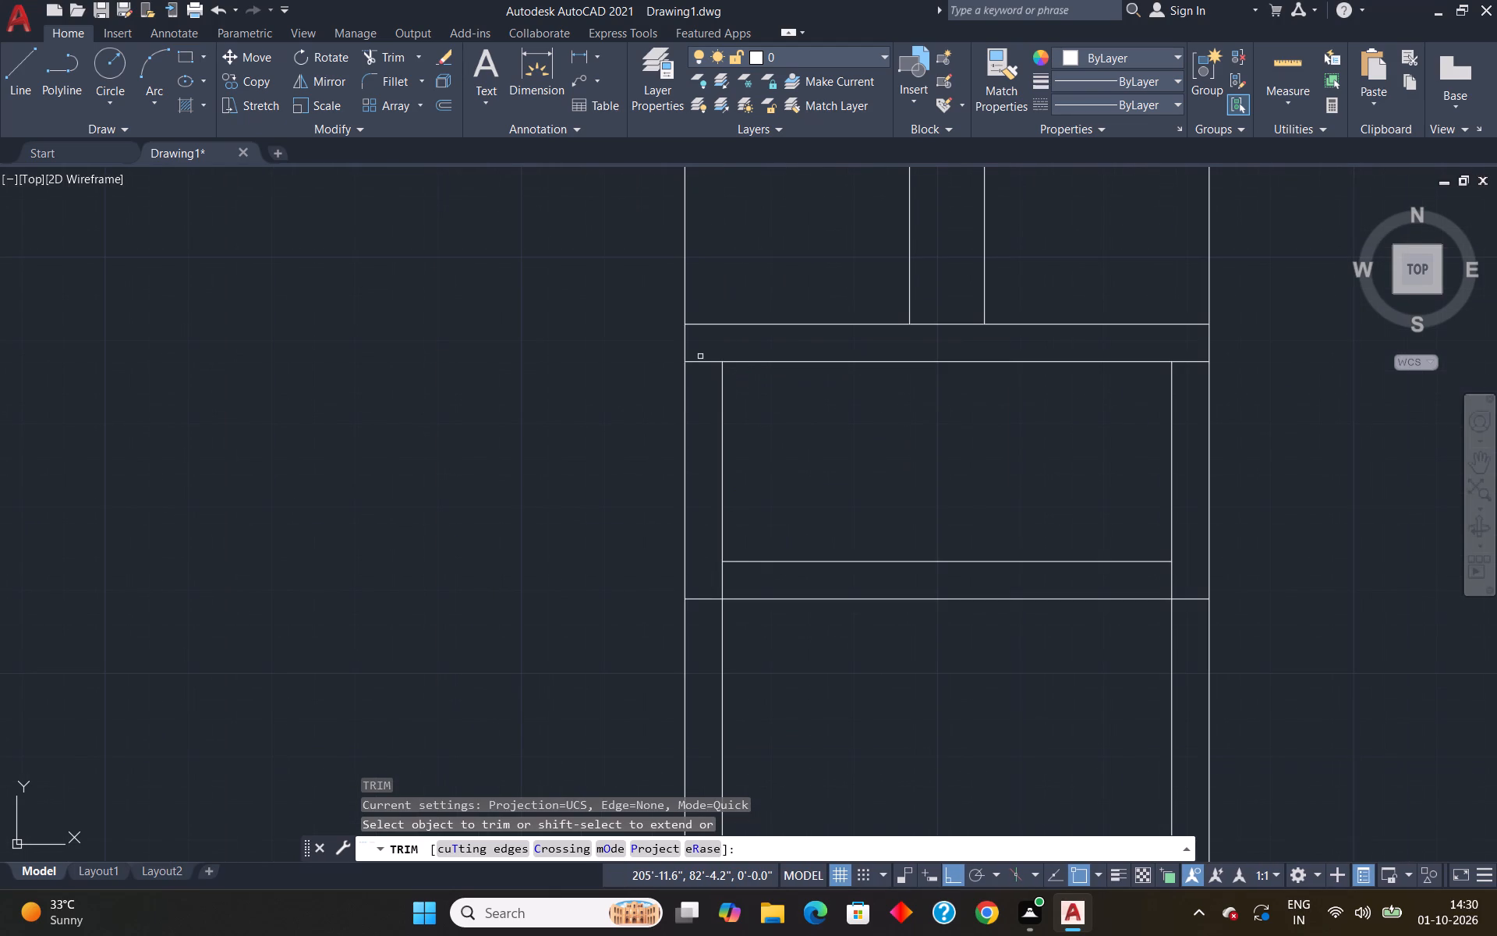
pyautogui.moveTo(703, 355); pyautogui.dragTo(701, 386)
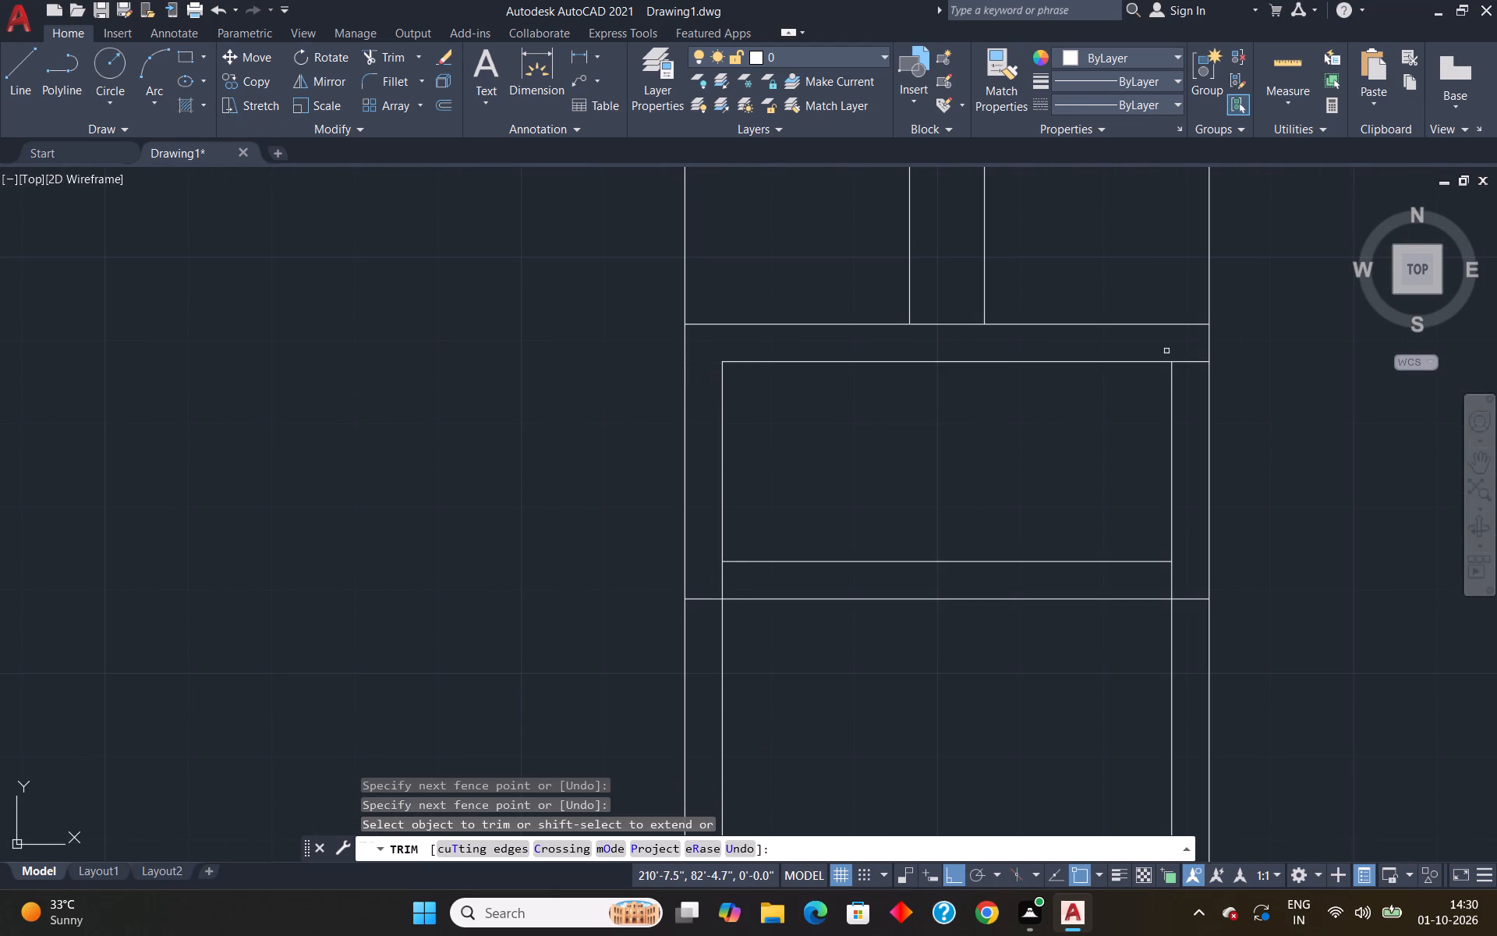
pyautogui.moveTo(1189, 346); pyautogui.dragTo(1201, 397)
pyautogui.click(724, 590)
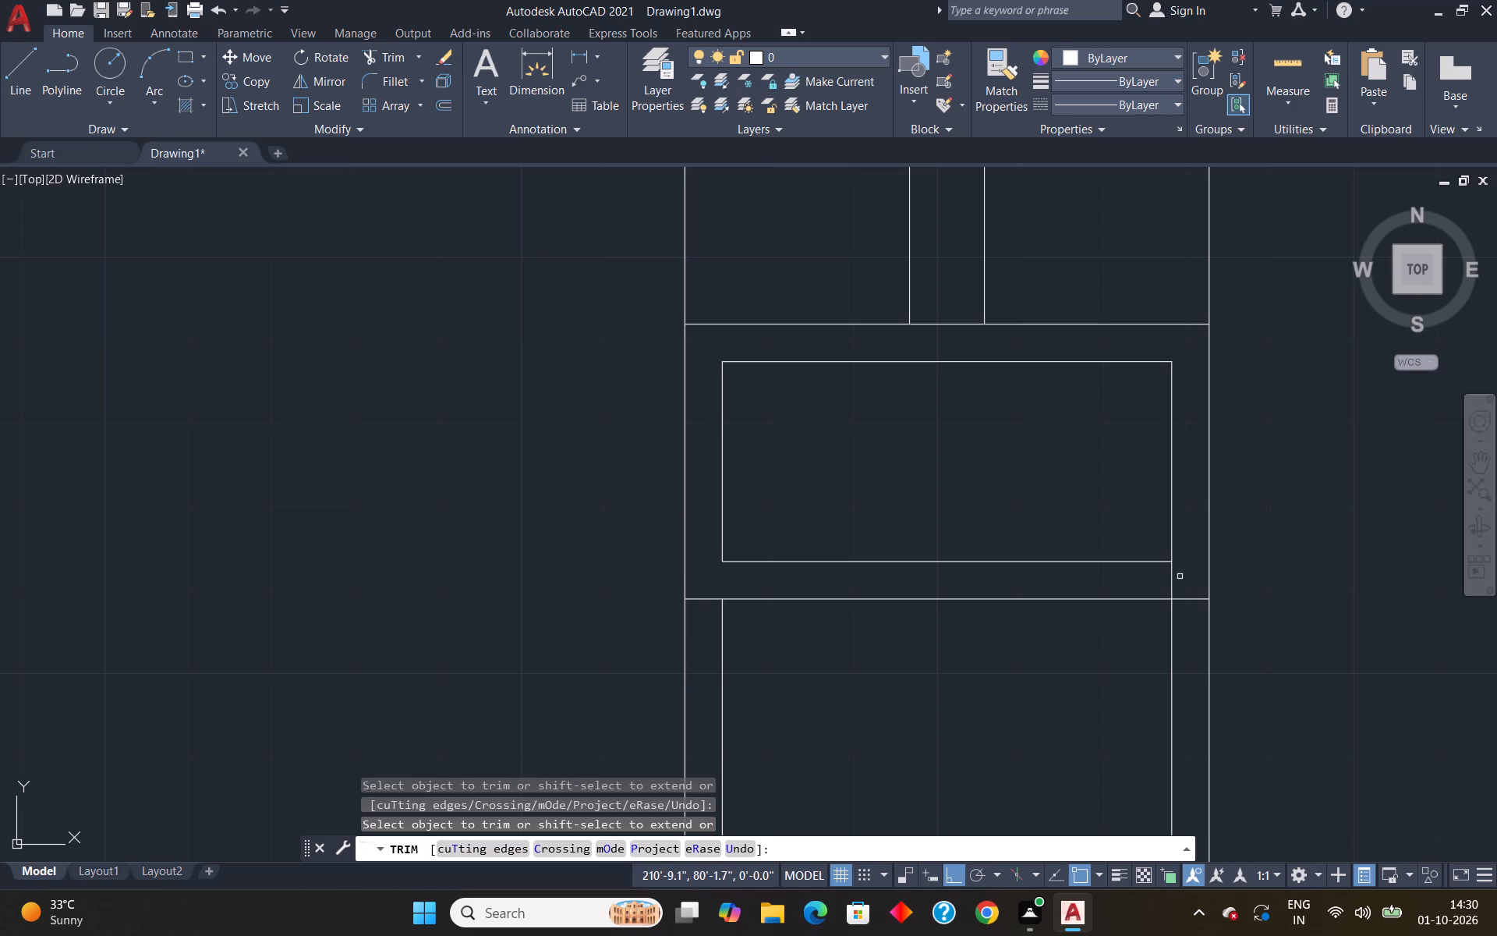
pyautogui.click(1173, 580)
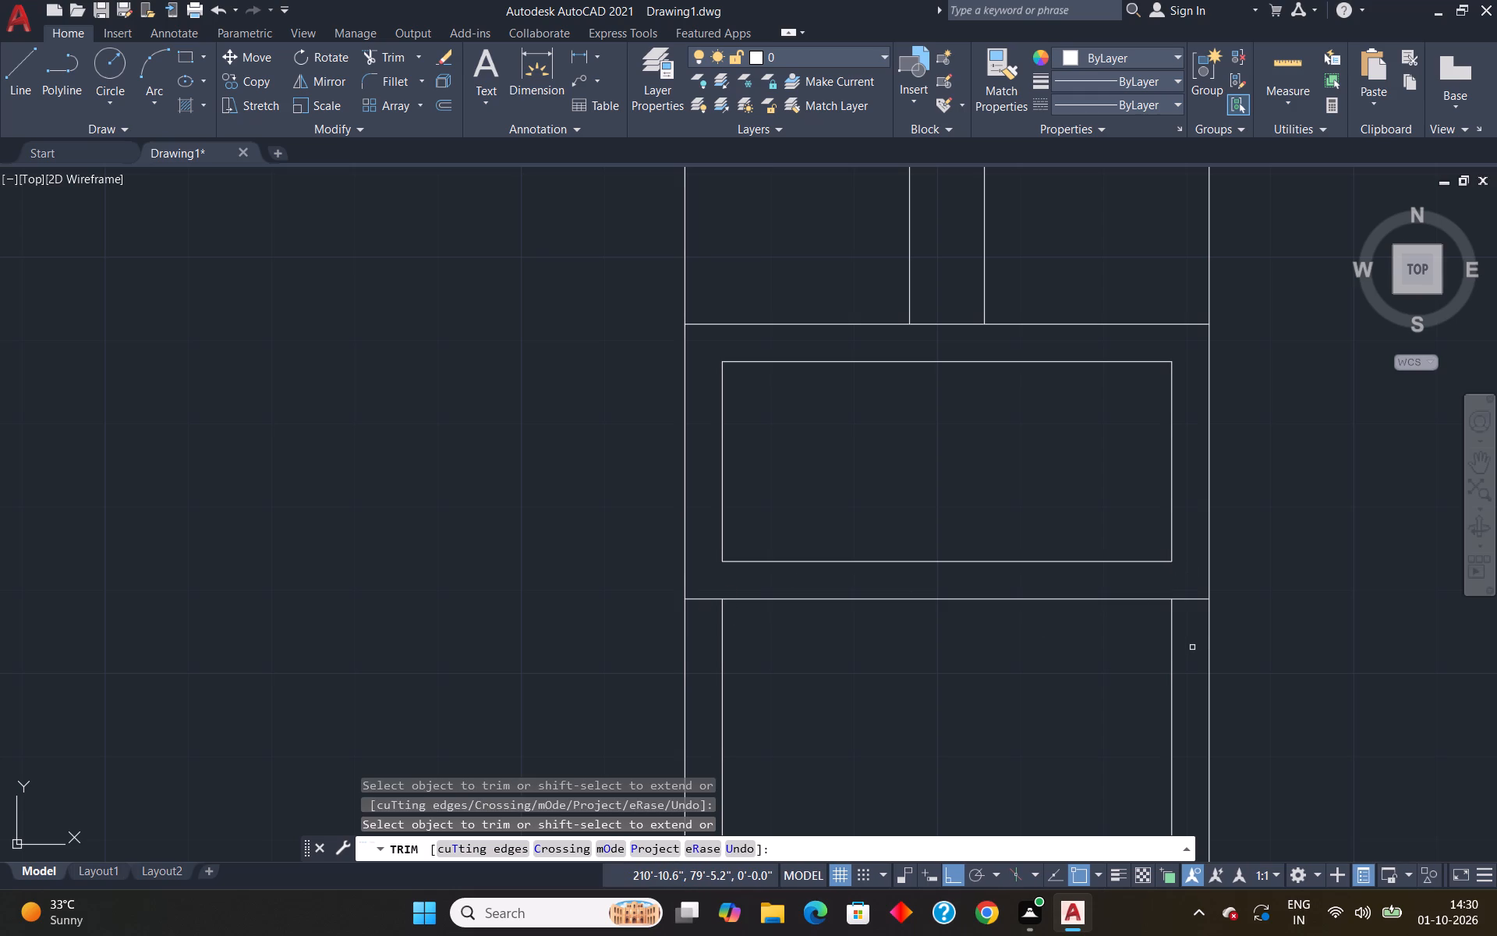
pyautogui.press('Escape')
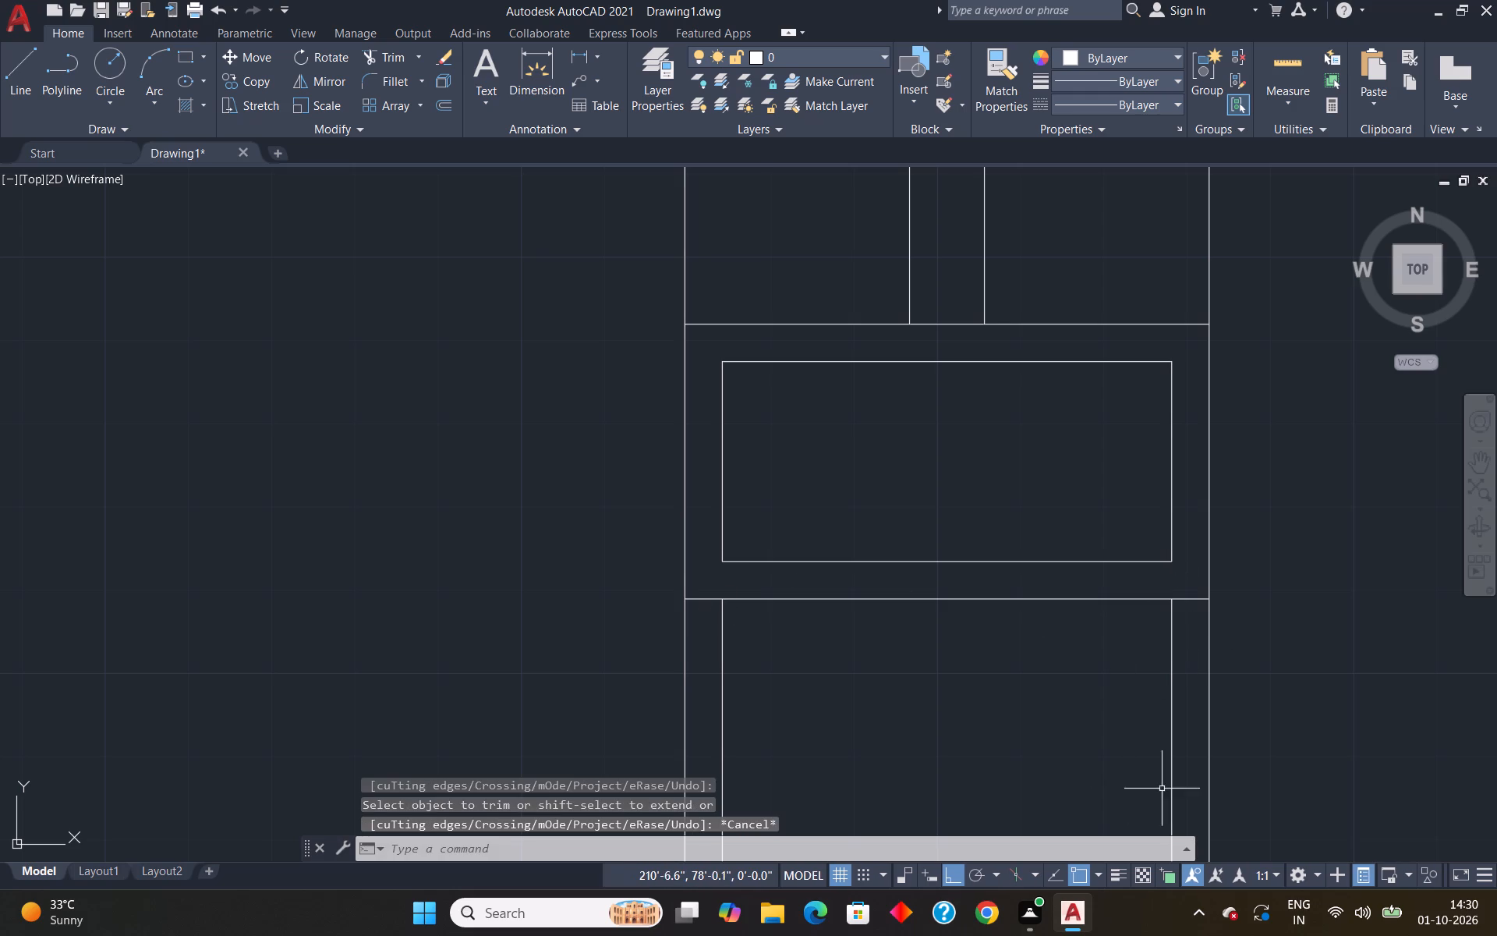
# Start an Offset for the undivided area below the lower full-width partition of the floor plan.
pyautogui.scroll(-4, 1167, 771)
pyautogui.scroll(-4, 1180, 699)
pyautogui.scroll(4, 1257, 824)
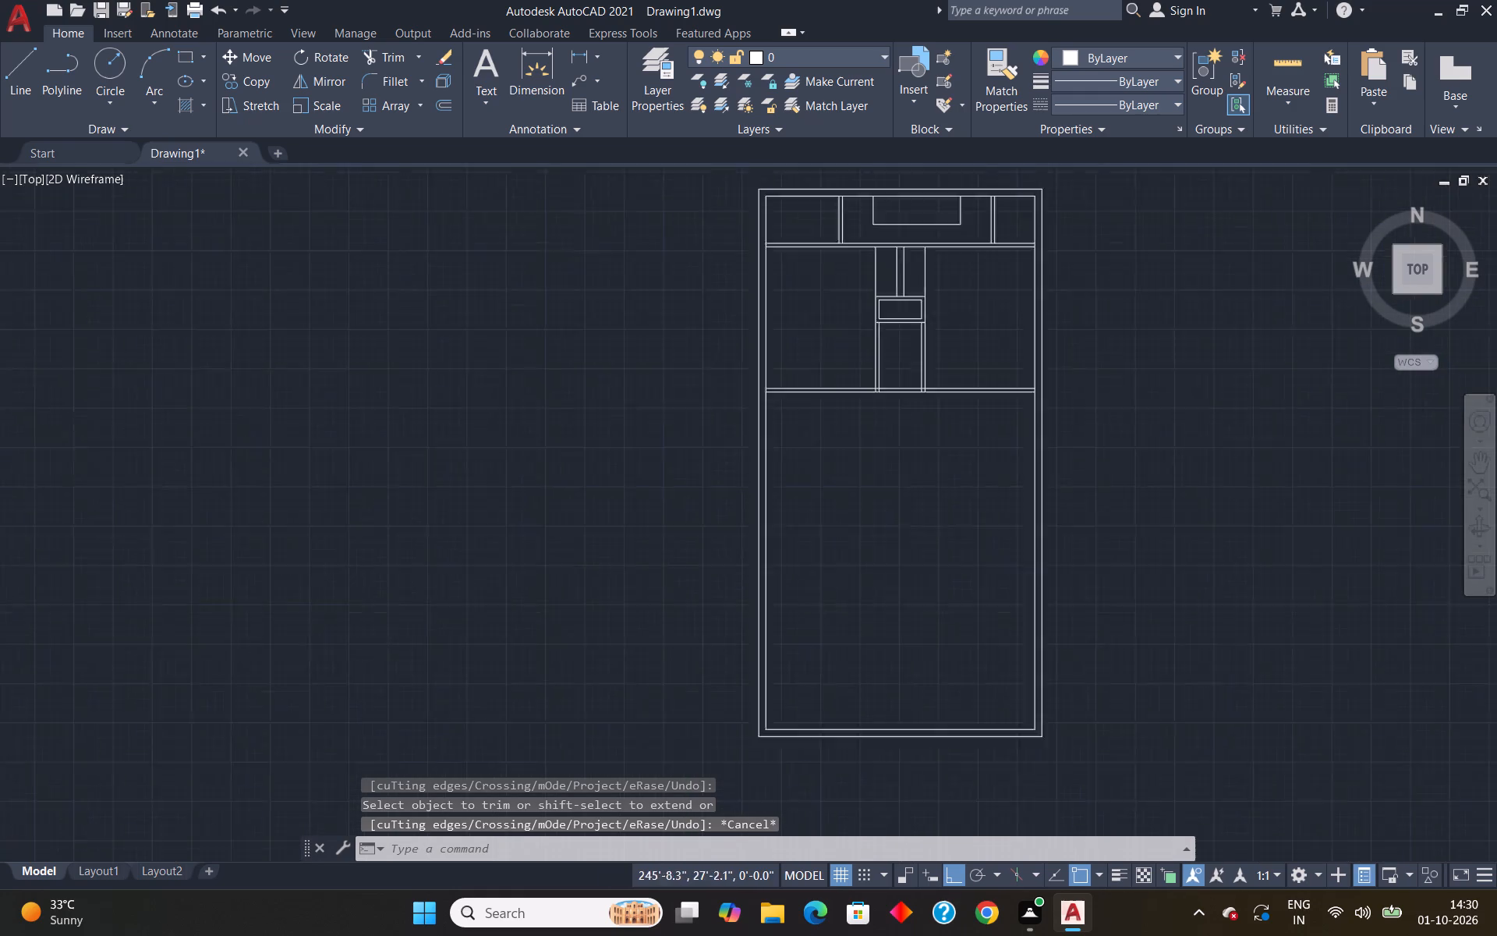
pyautogui.scroll(-3, 1162, 676)
pyautogui.scroll(3, 1063, 547)
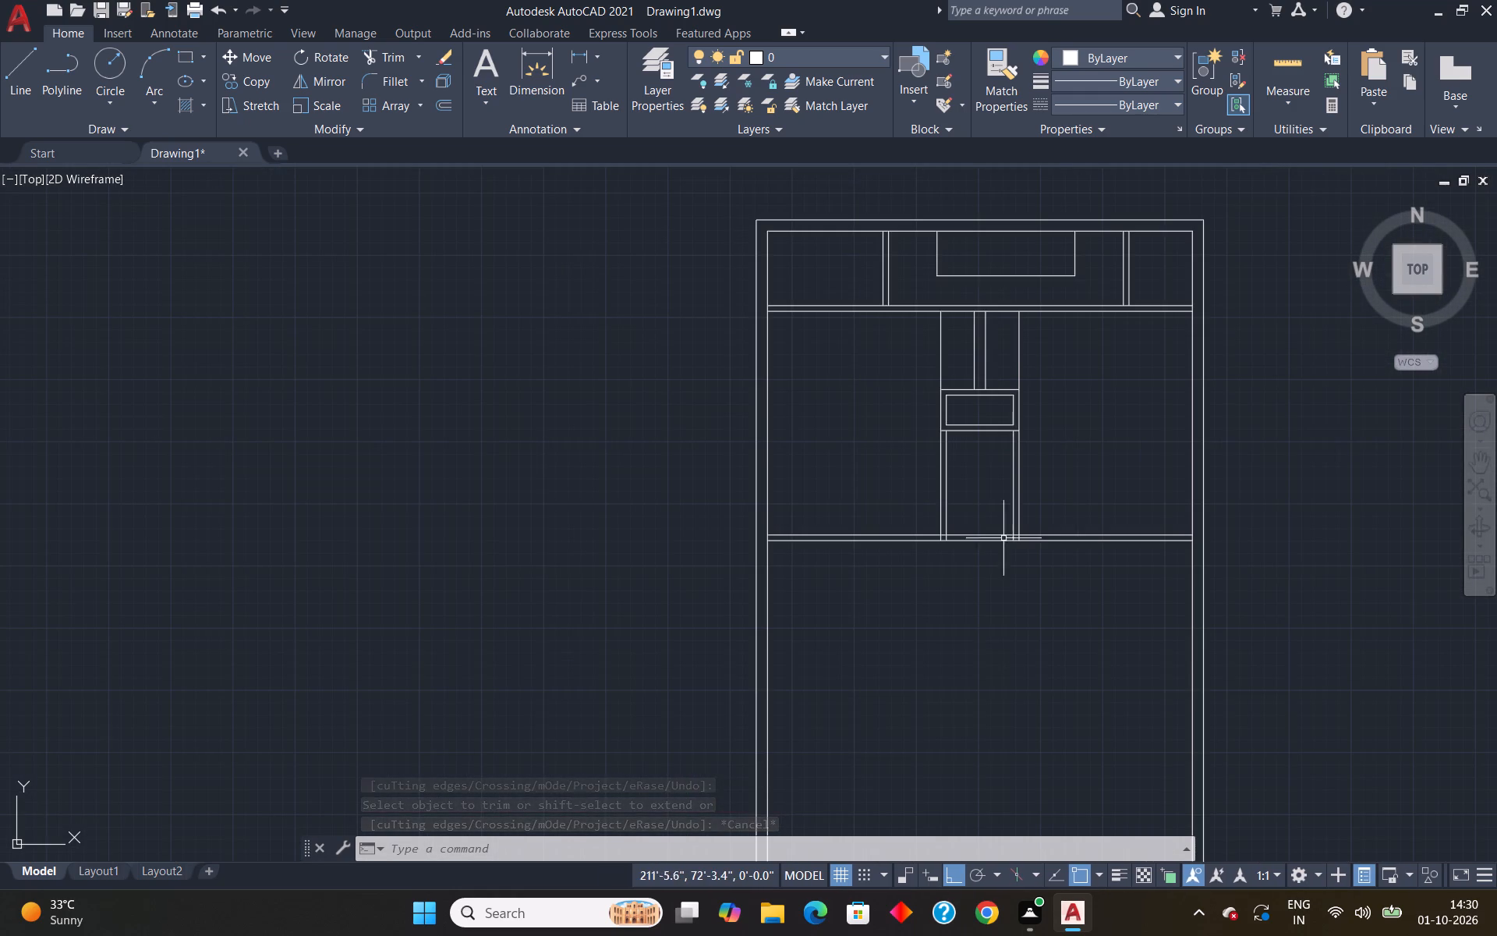
pyautogui.scroll(2, 1027, 377)
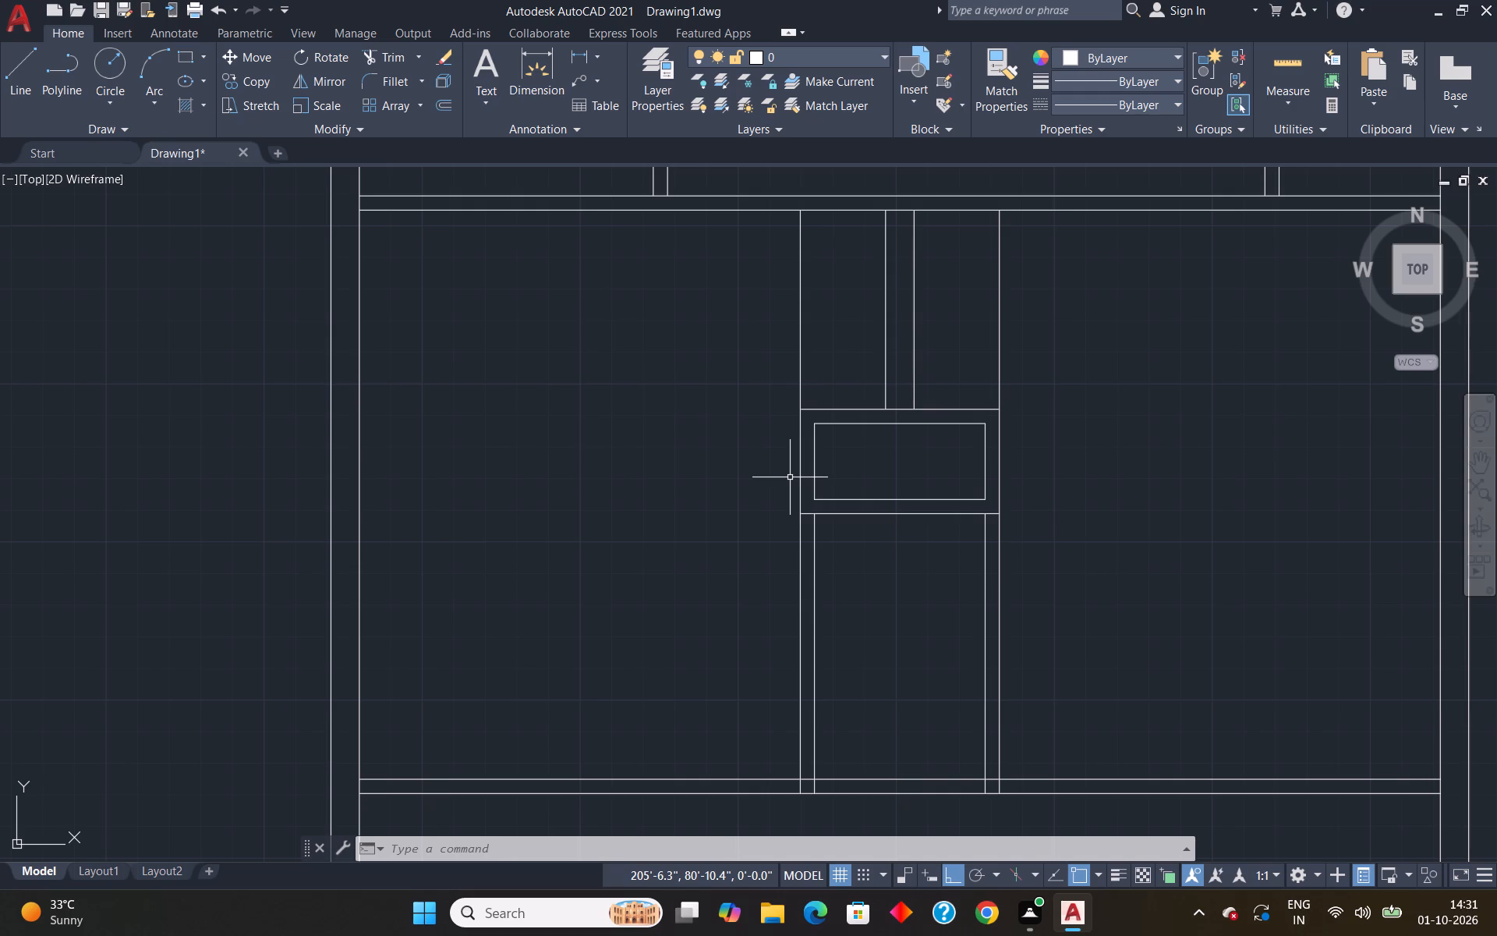
pyautogui.scroll(-2, 790, 477)
pyautogui.scroll(-2, 805, 539)
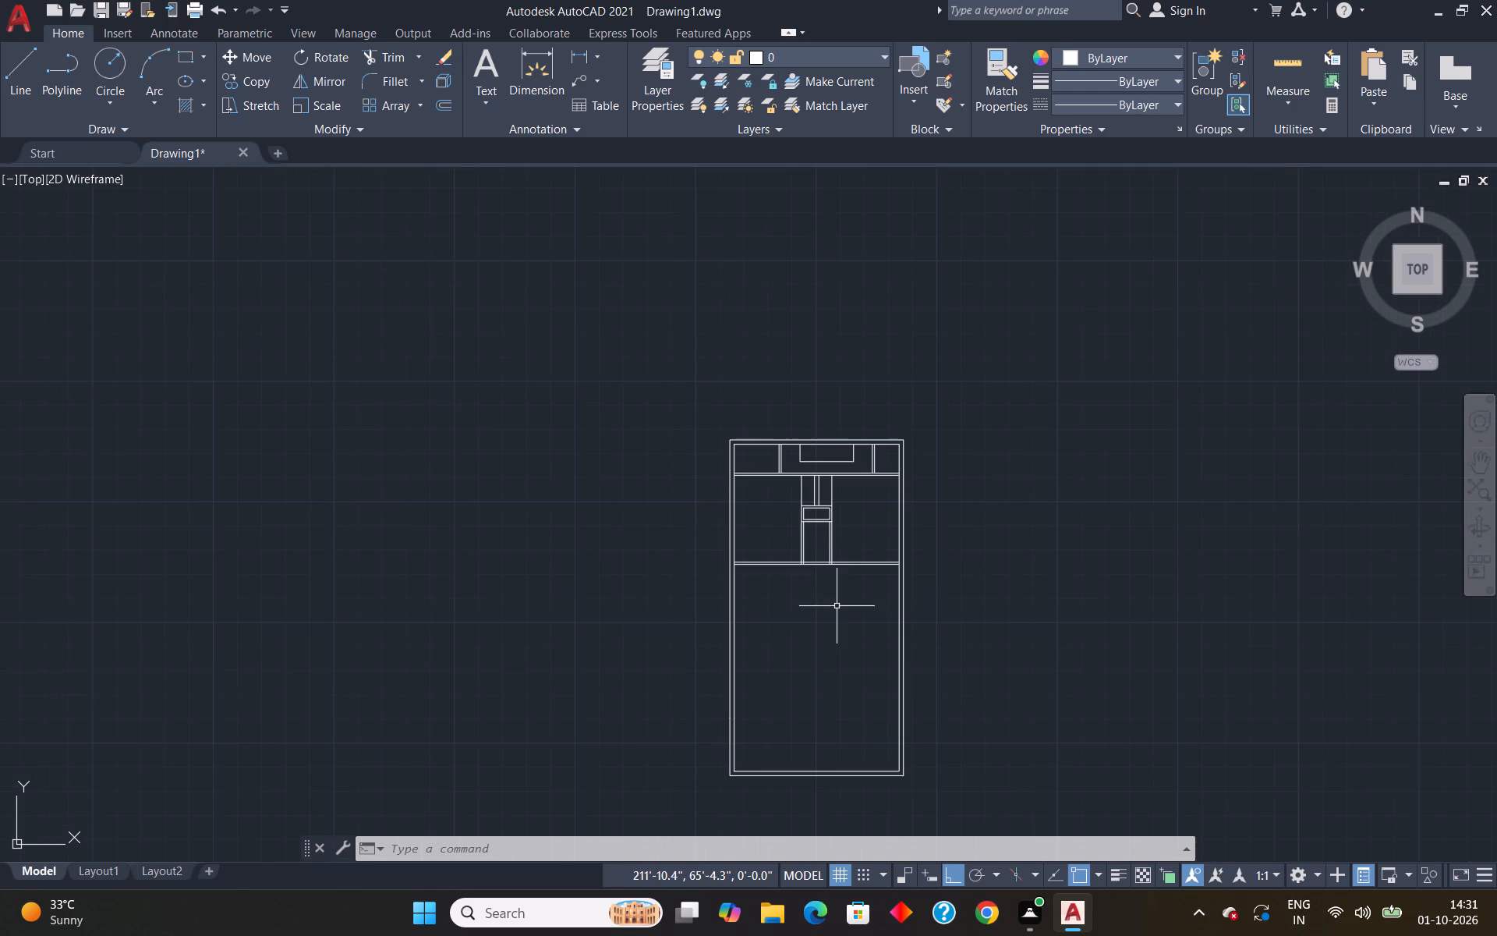
pyautogui.scroll(4, 837, 606)
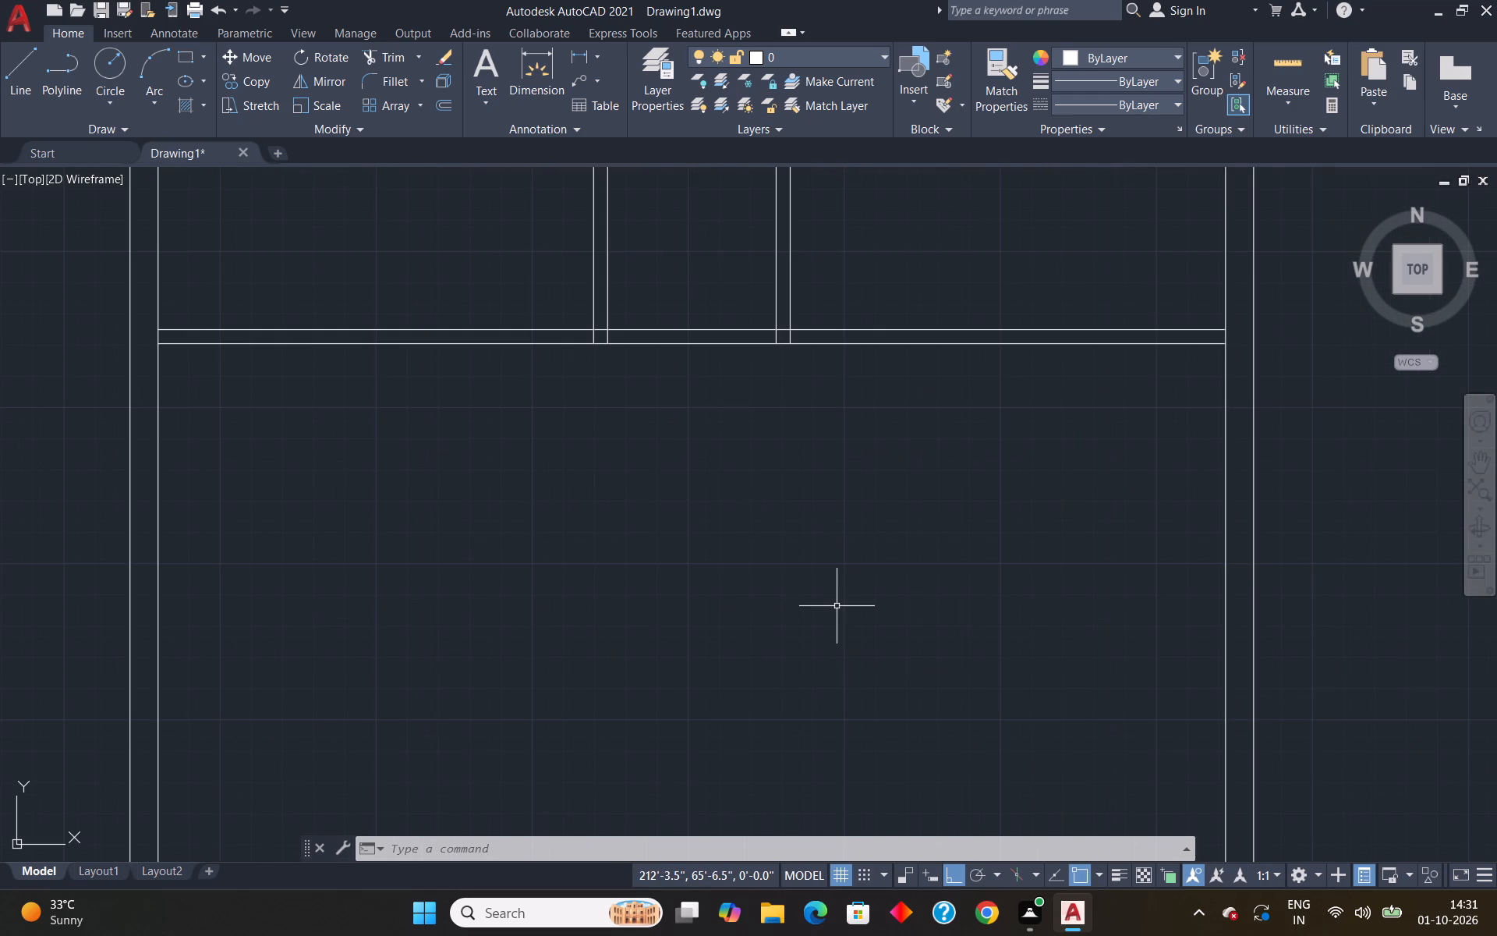
pyautogui.press('o')
pyautogui.press('Return')
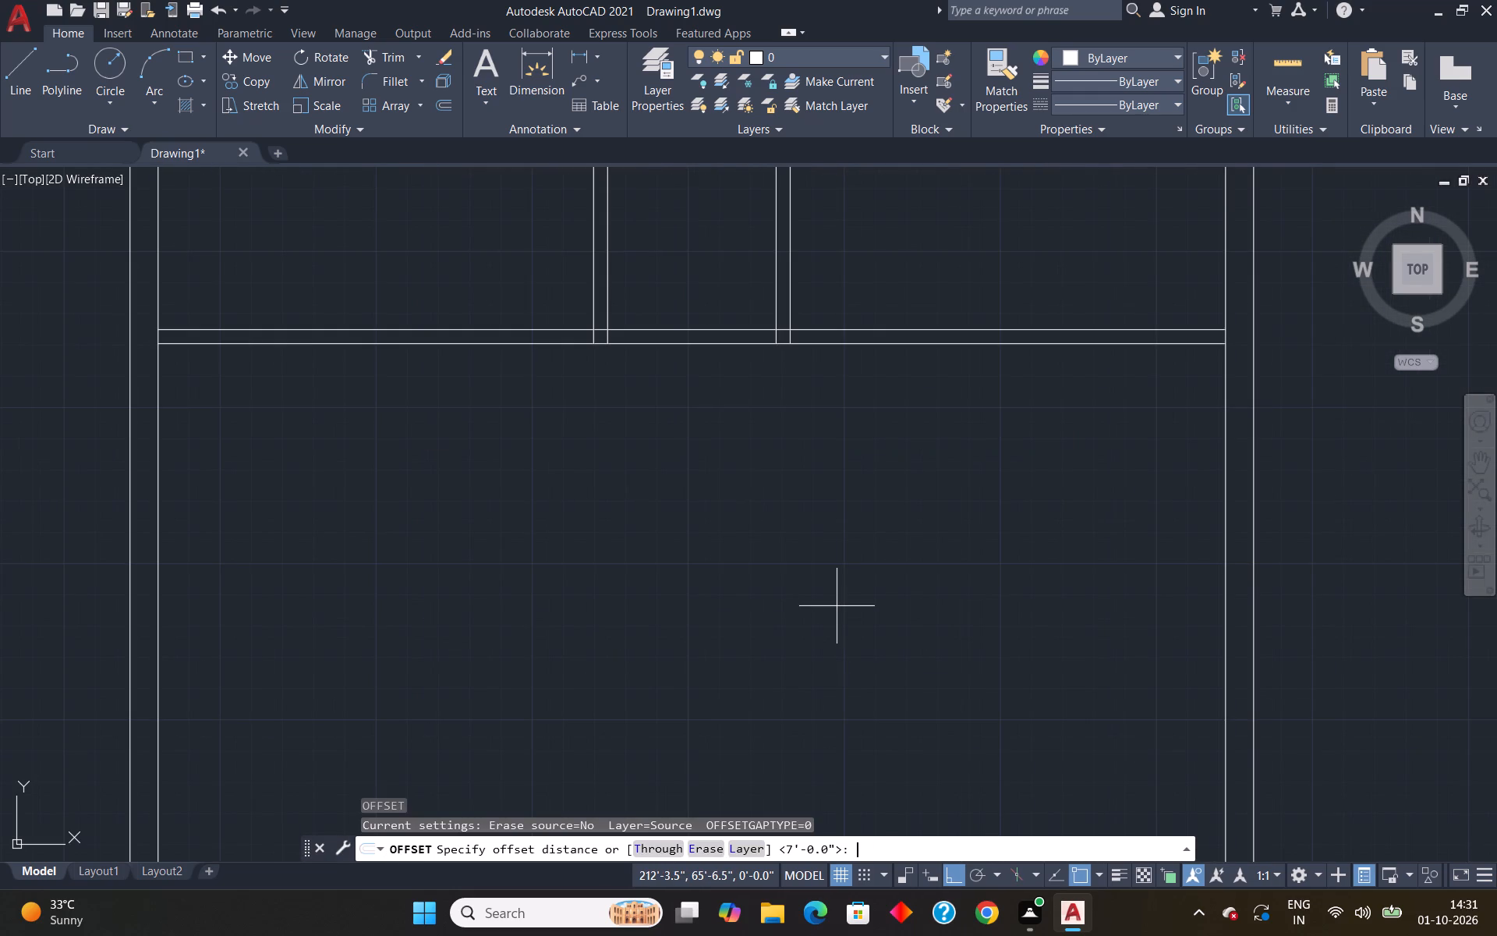
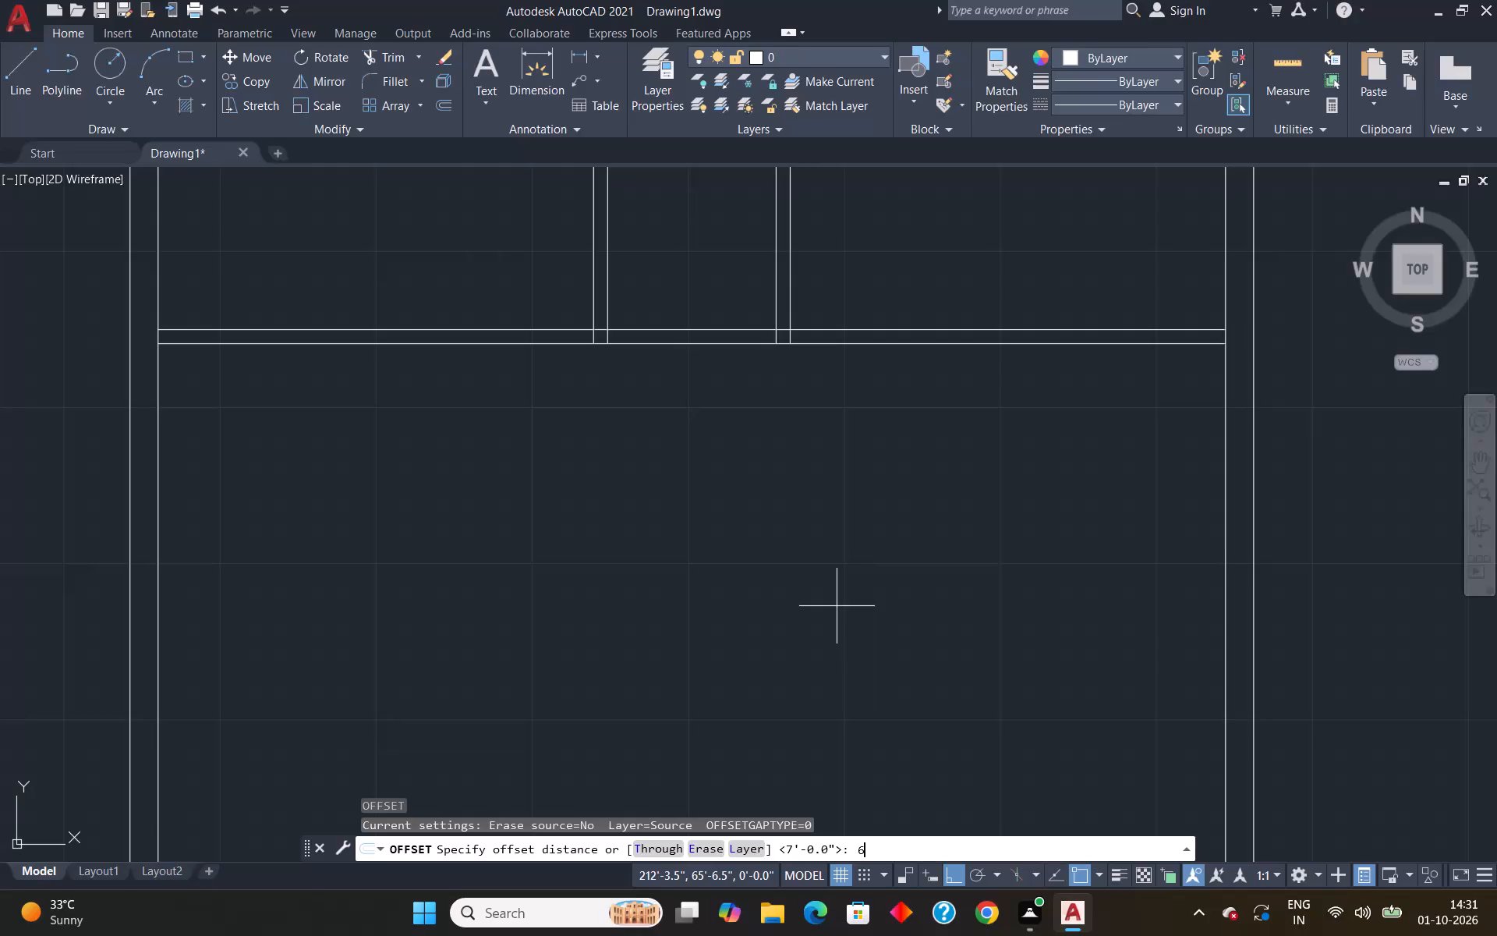
# Offset the right outer wall's inner face 6'5.5" inward, toward the interior of the plan.
pyautogui.press("'")
pyautogui.write('5.')
pyautogui.write('5"')
pyautogui.press('Return')
pyautogui.scroll(-2, 844, 563)
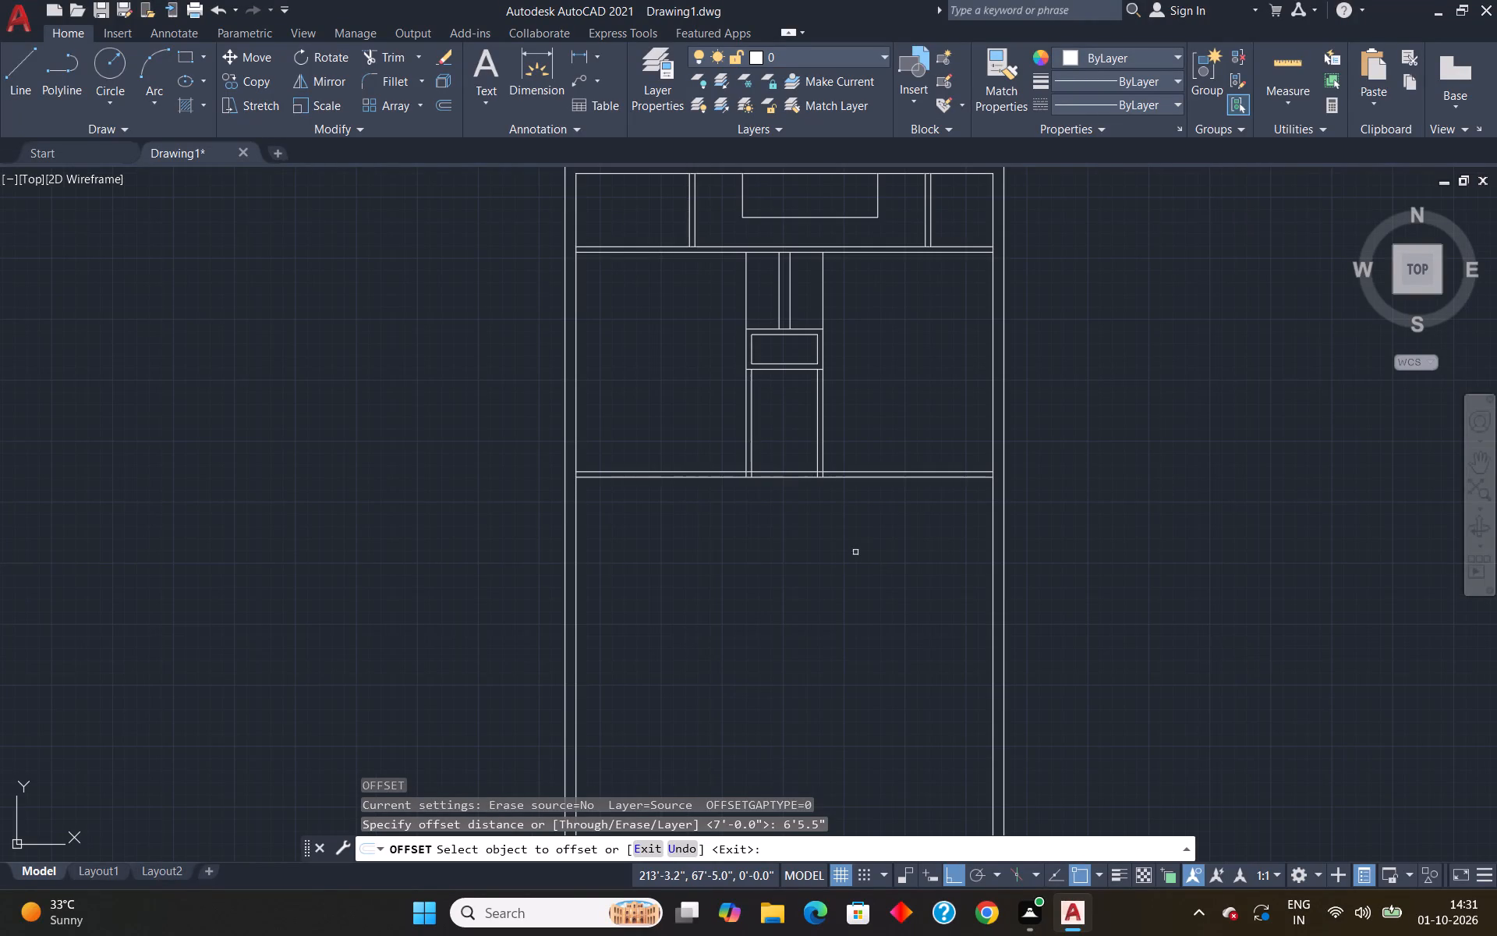
pyautogui.click(990, 535)
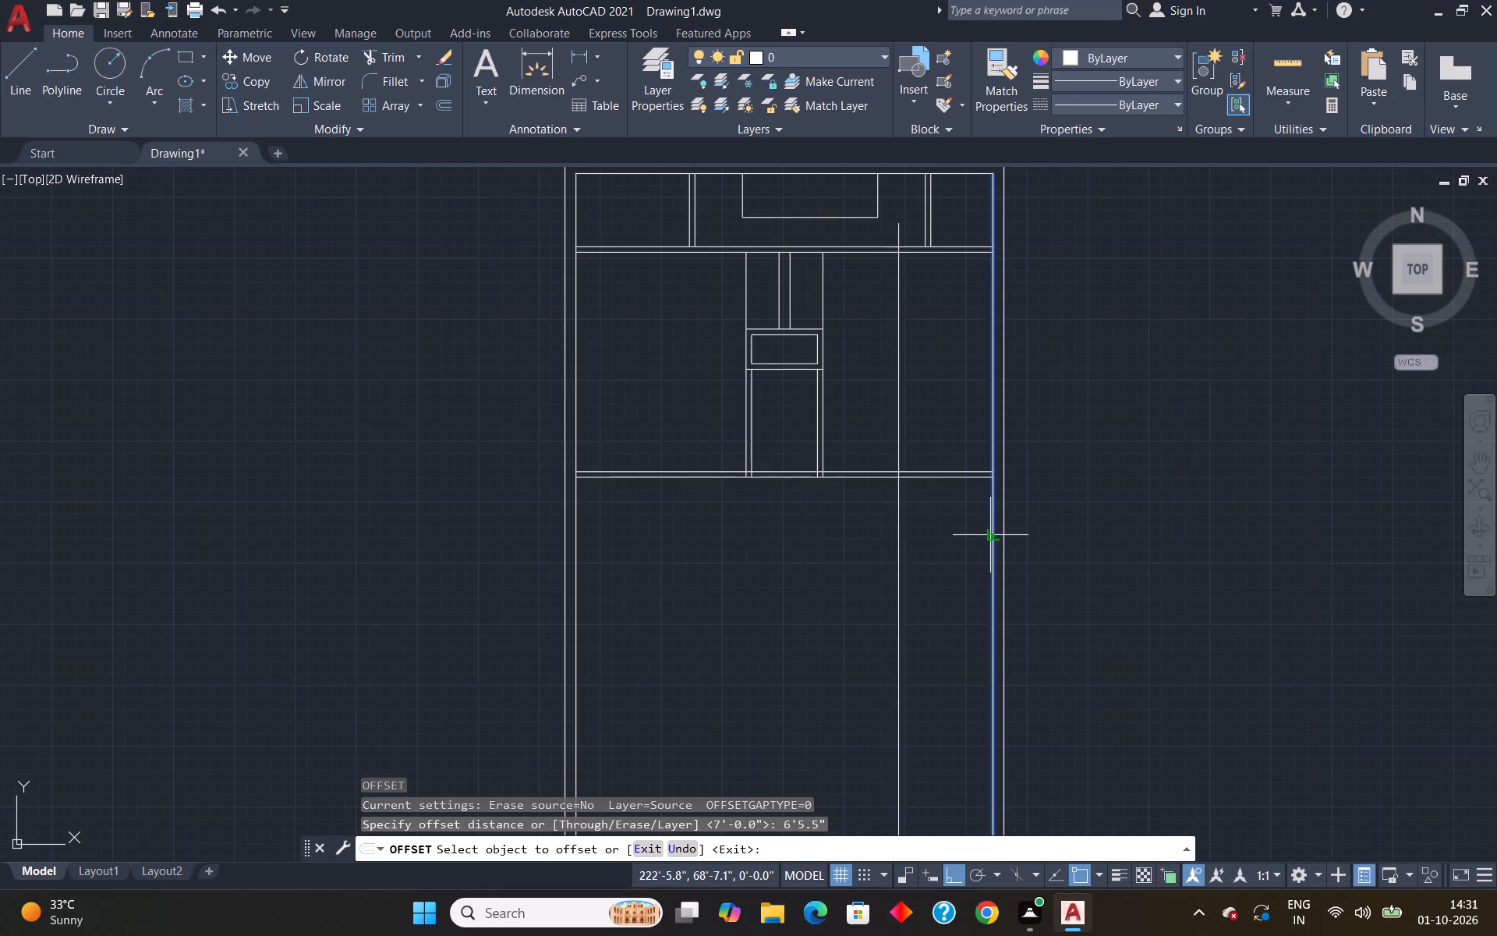
pyautogui.click(920, 553)
pyautogui.press('space')
# Trim away all parts of the new vertical line above the lower full-width partition.
pyautogui.write('tr')
pyautogui.press('Return')
pyautogui.moveTo(860, 377); pyautogui.dragTo(869, 375)
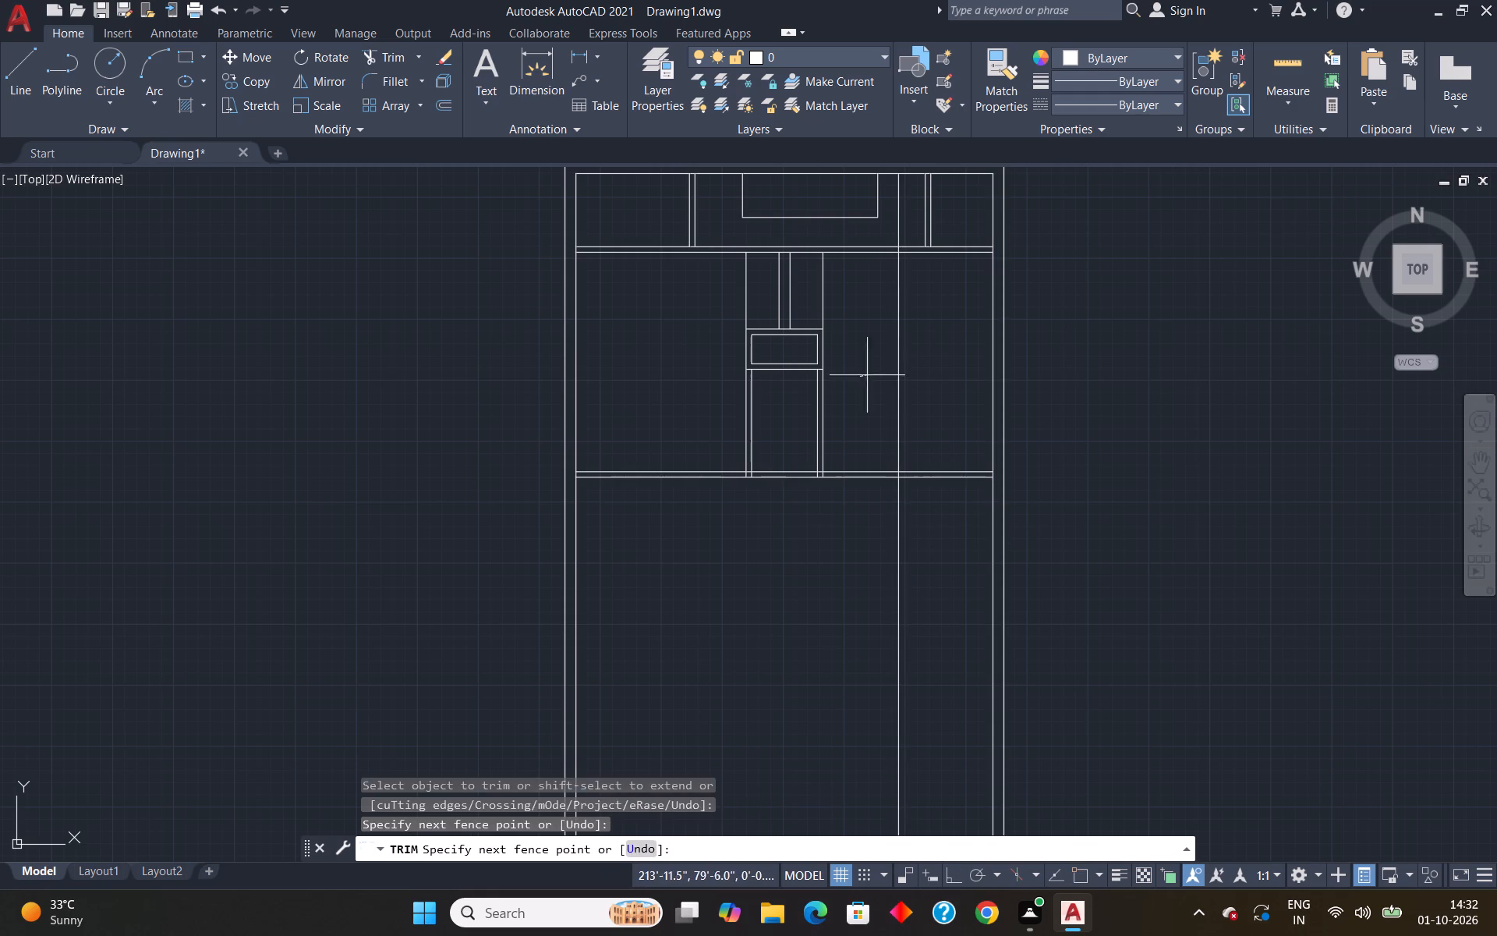
pyautogui.moveTo(869, 375); pyautogui.dragTo(936, 411)
pyautogui.click(898, 207)
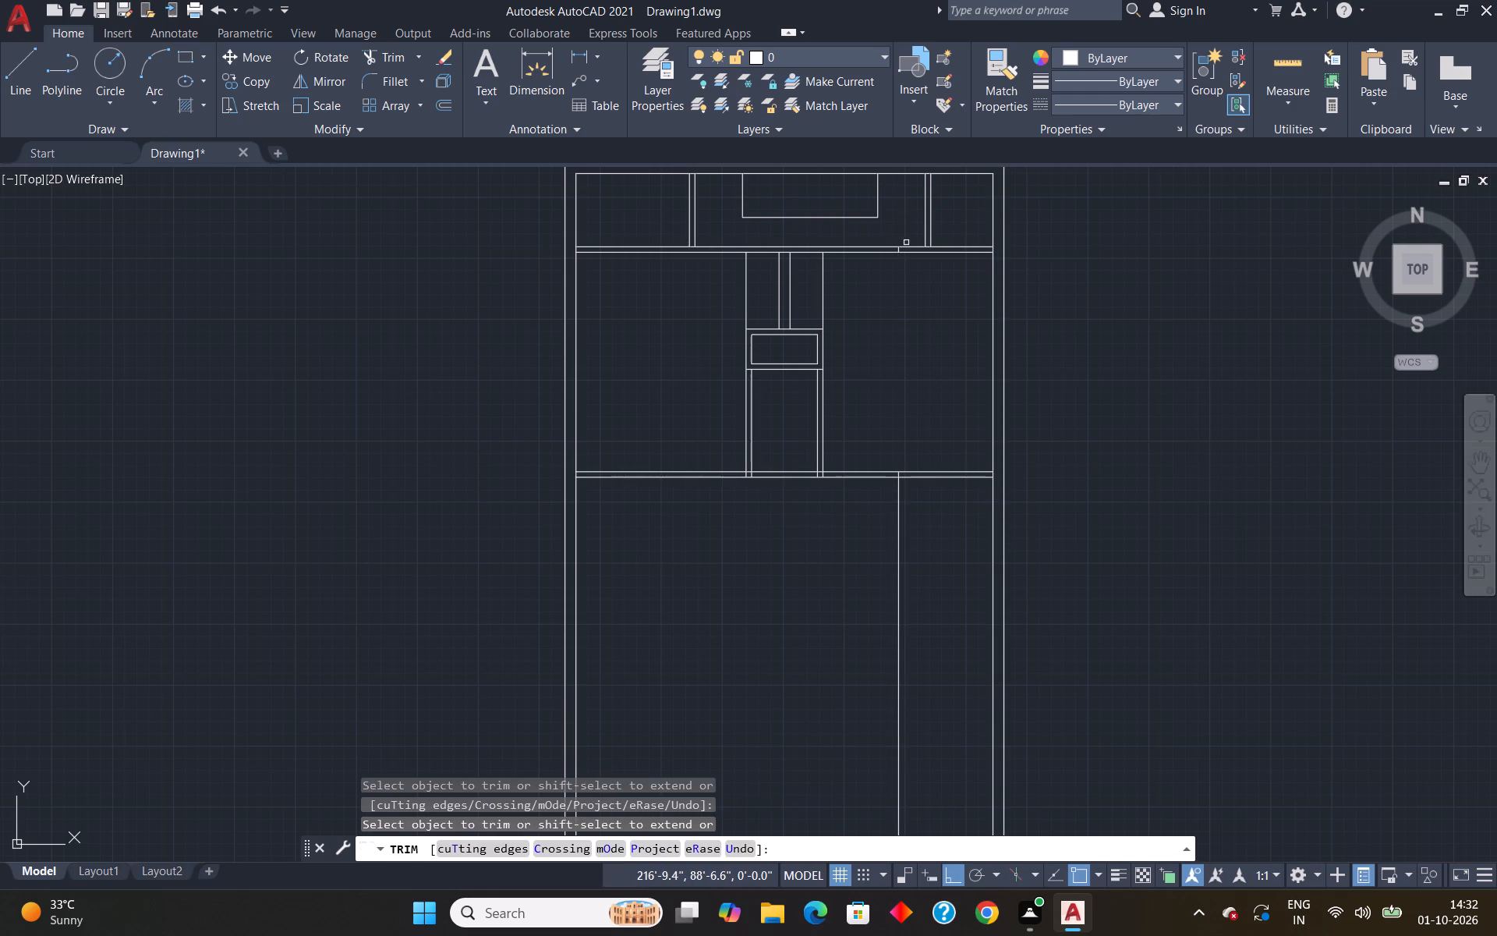
pyautogui.scroll(3, 906, 243)
pyautogui.click(862, 268)
pyautogui.scroll(-4, 893, 289)
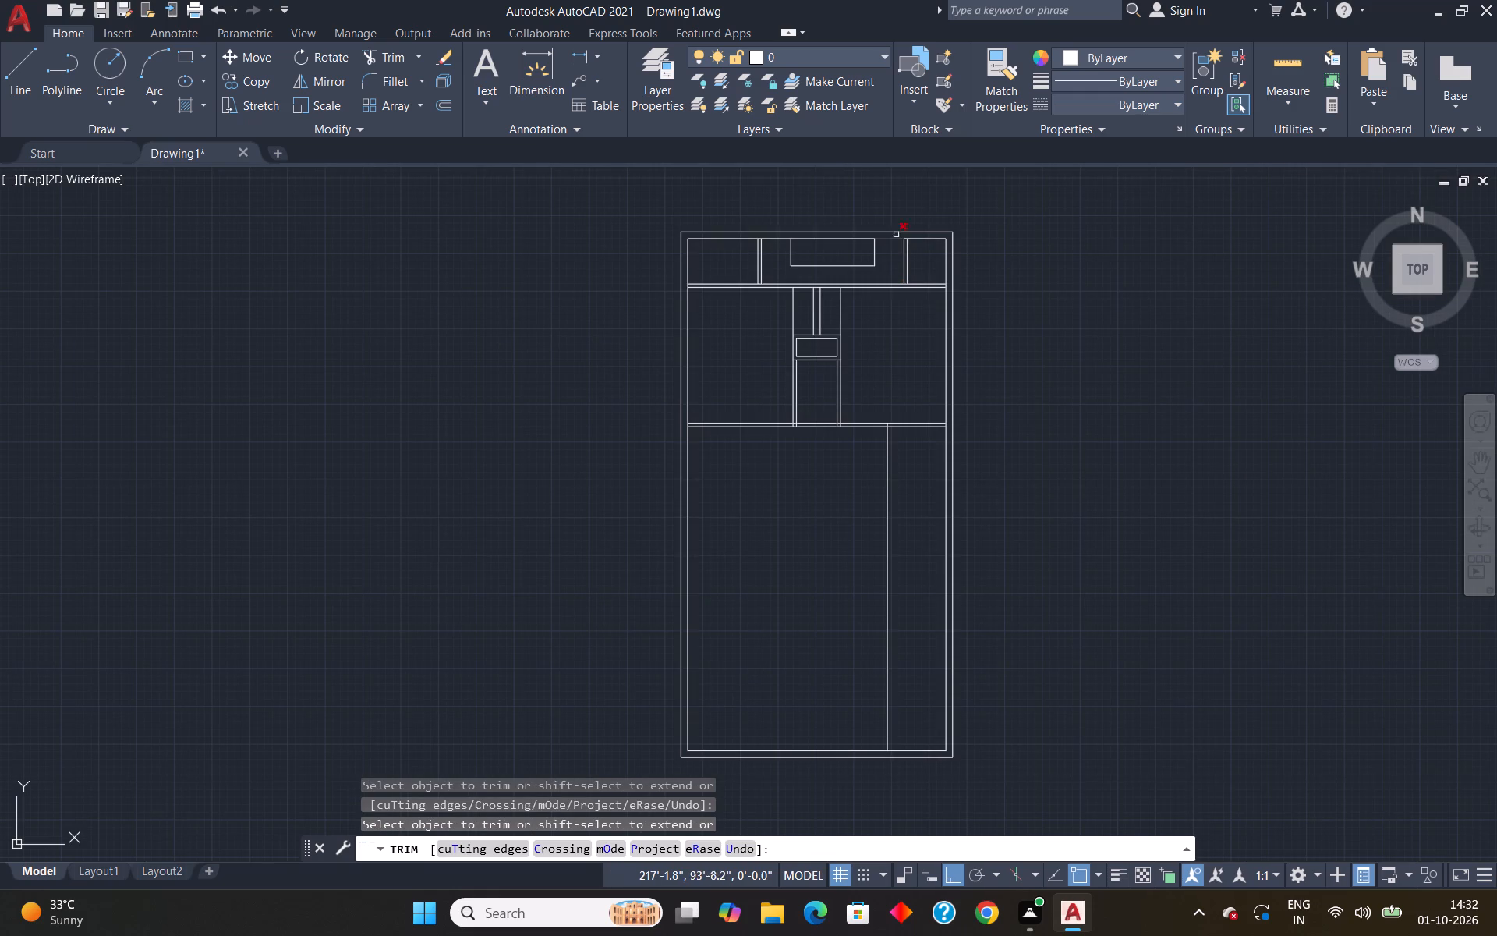
pyautogui.press('Escape')
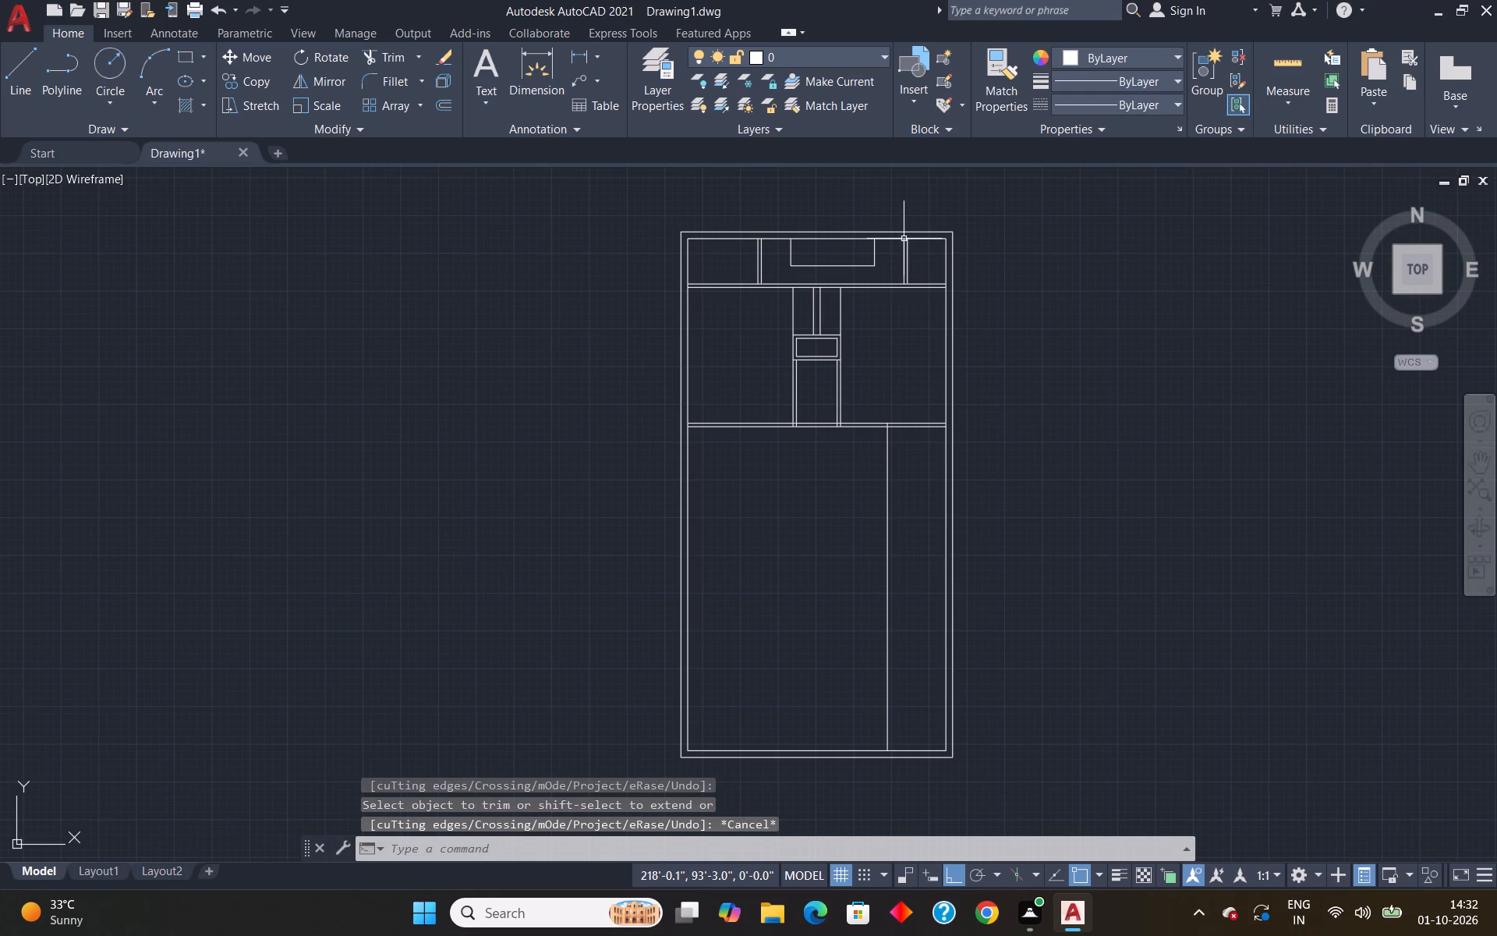
# Offset the bottom line of the lower full-width partition 4'7.5" downward.
pyautogui.scroll(2, 917, 509)
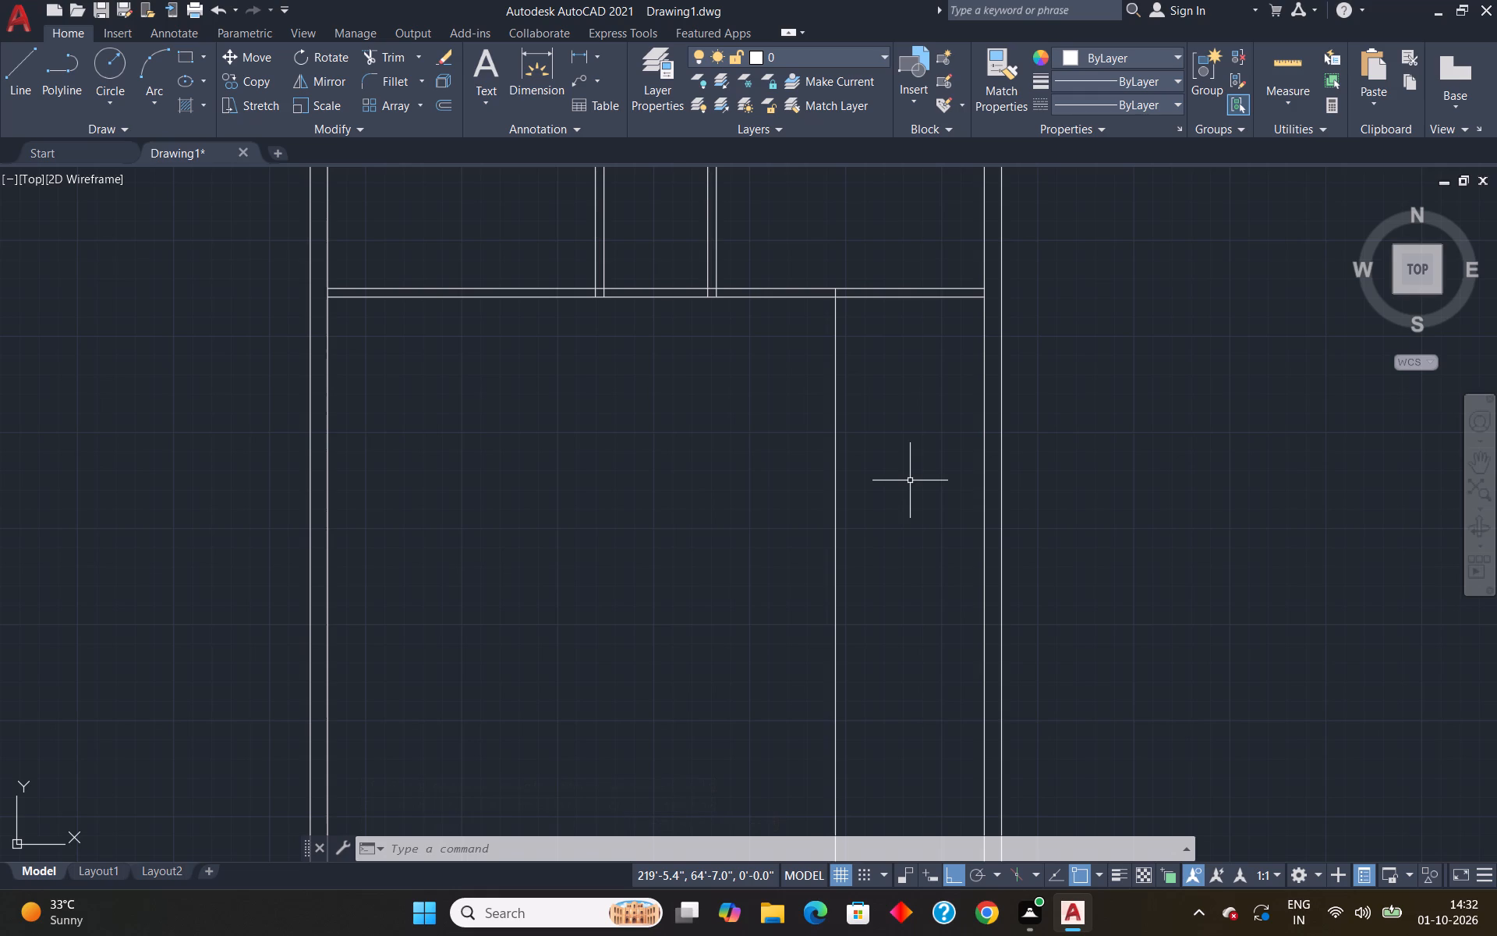
pyautogui.click(910, 480)
pyautogui.press('o')
pyautogui.press('Return')
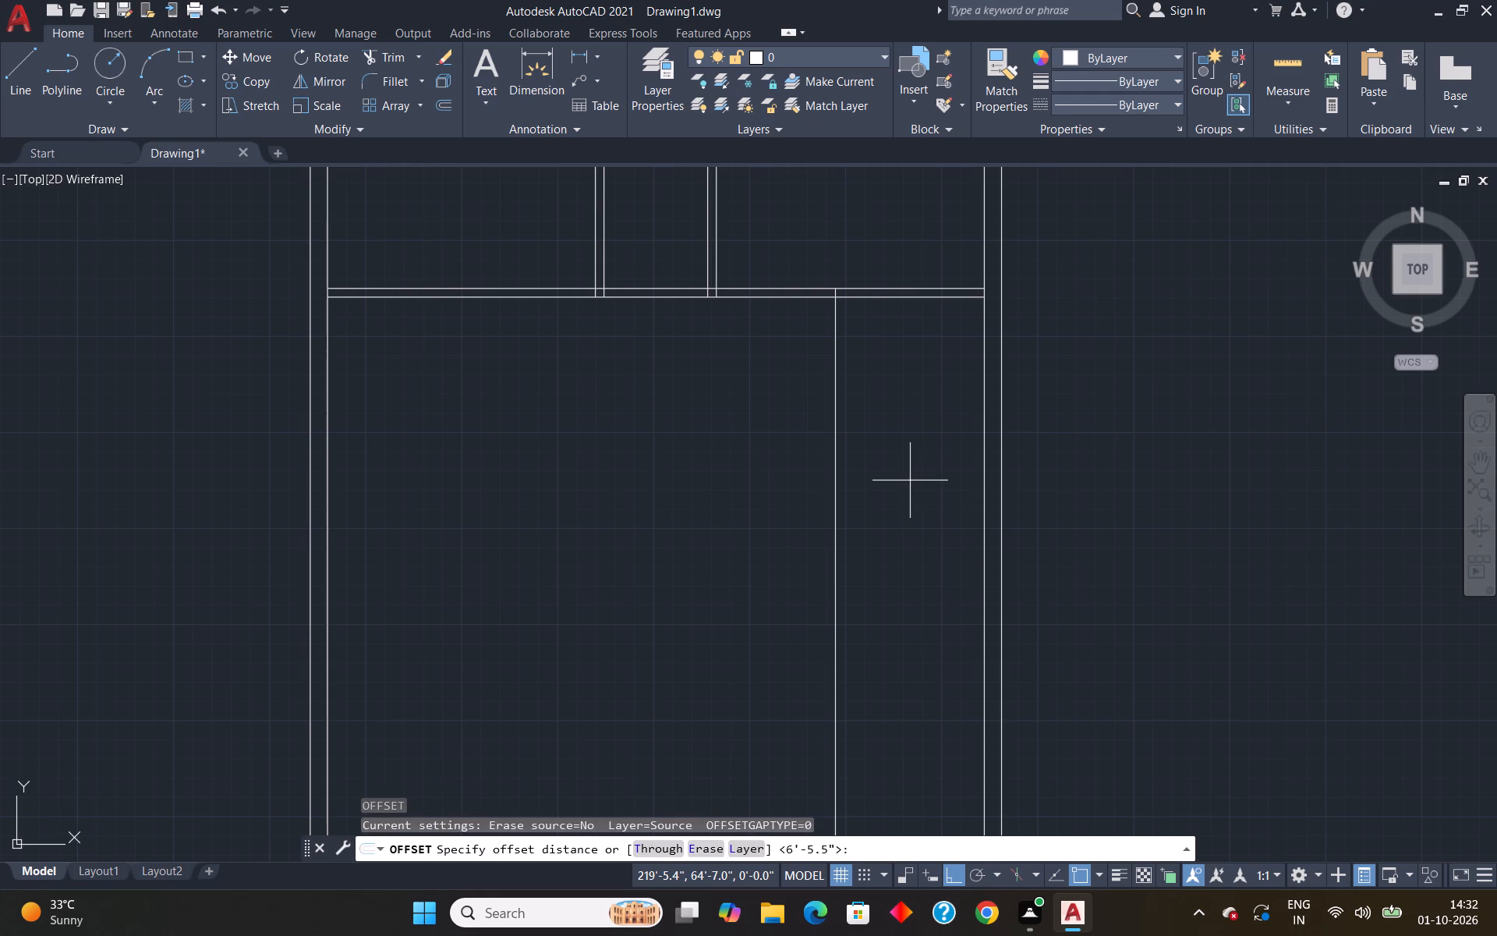
pyautogui.press('4')
pyautogui.press('.')
pyautogui.press('BackSpace')
pyautogui.write('\'7.5"')
pyautogui.press('Return')
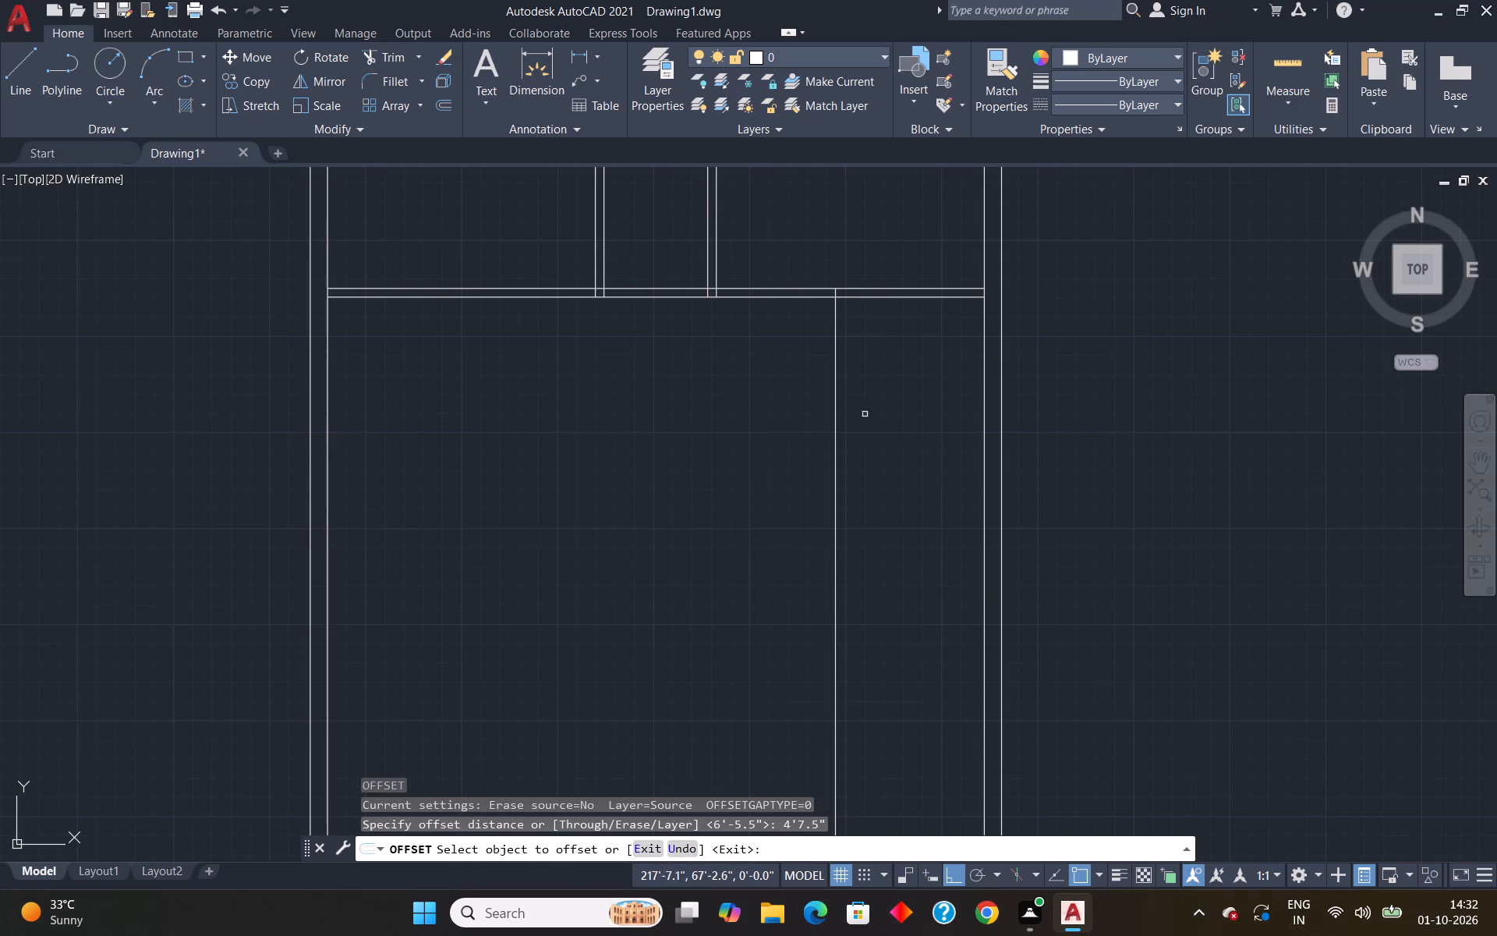
pyautogui.click(884, 298)
pyautogui.click(896, 367)
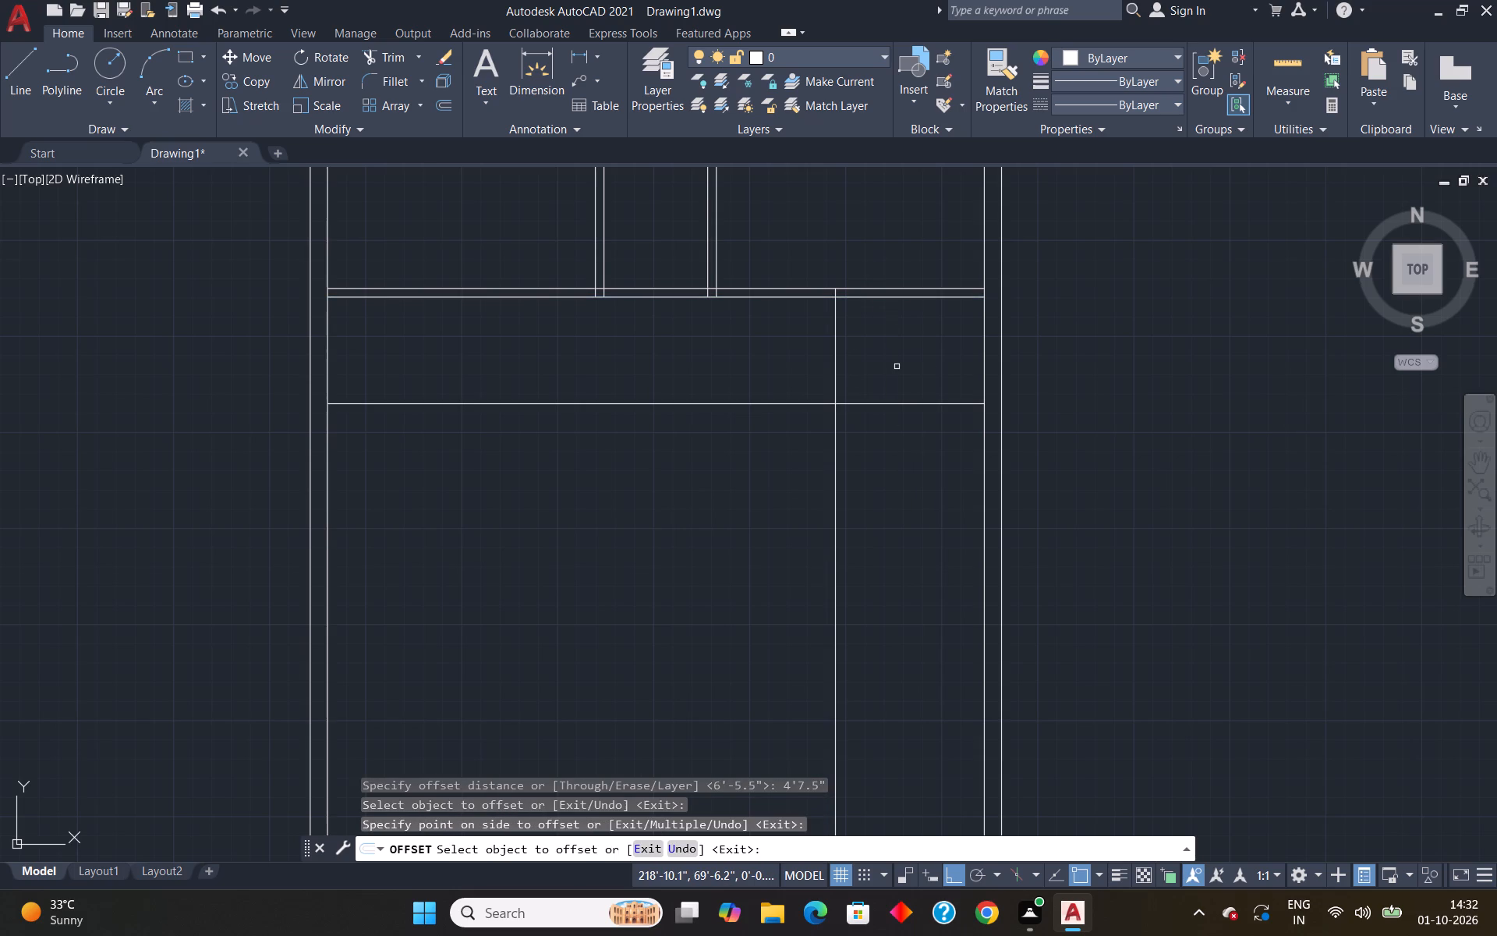
pyautogui.press('space')
# Trim the new horizontal line left of the vertical line, and the vertical line below the horizontal, leaving a small corner room.
pyautogui.write('tr')
pyautogui.press('Return')
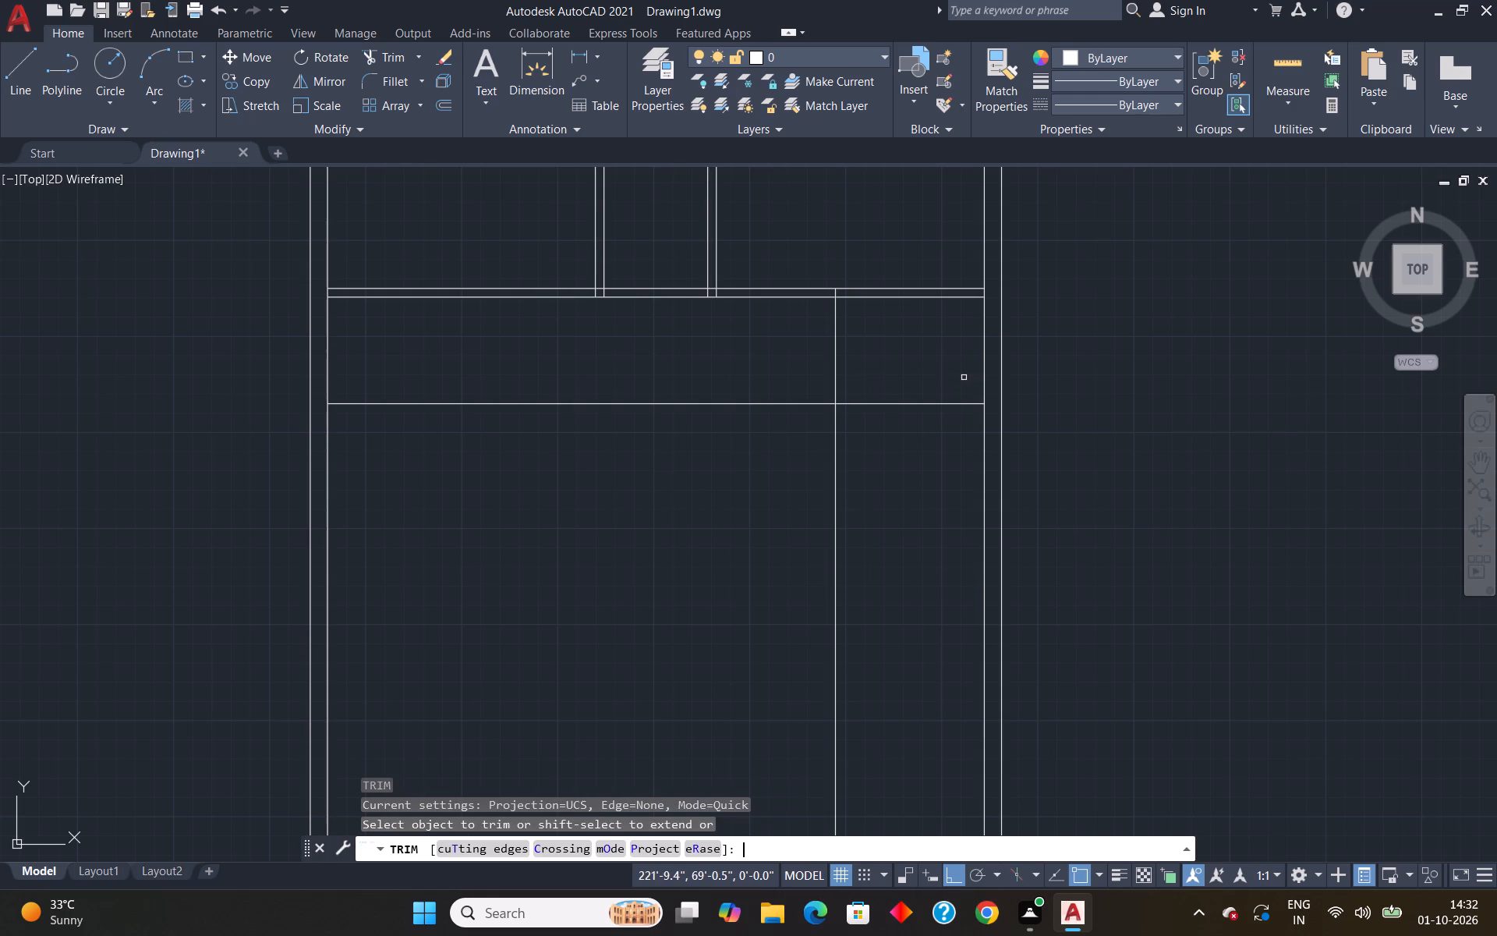
pyautogui.moveTo(732, 354); pyautogui.dragTo(732, 475)
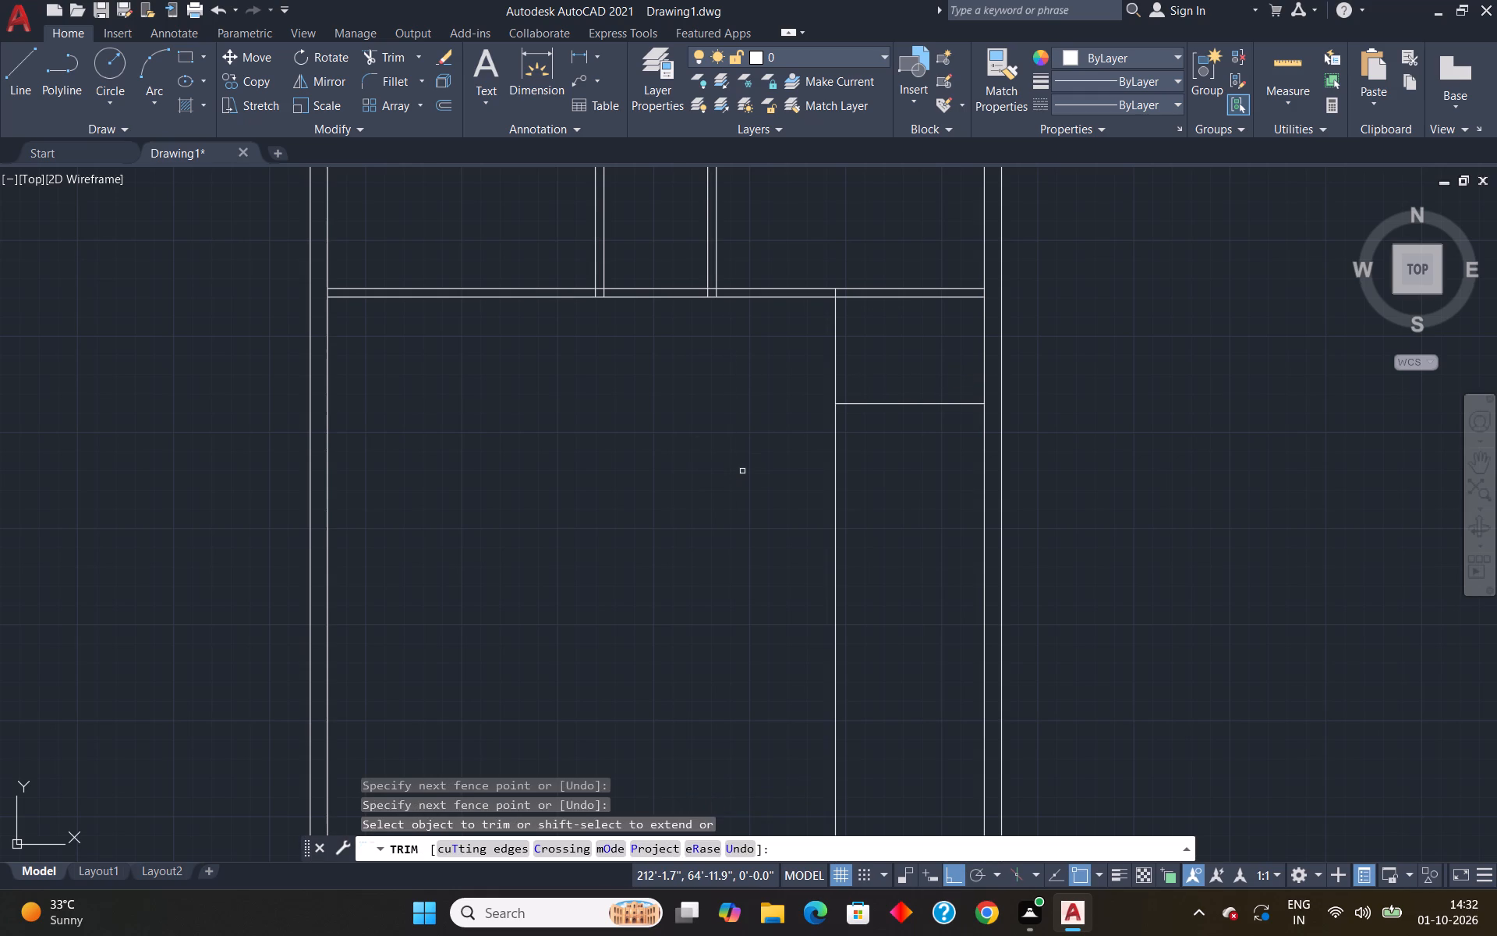
pyautogui.moveTo(778, 480); pyautogui.dragTo(864, 528)
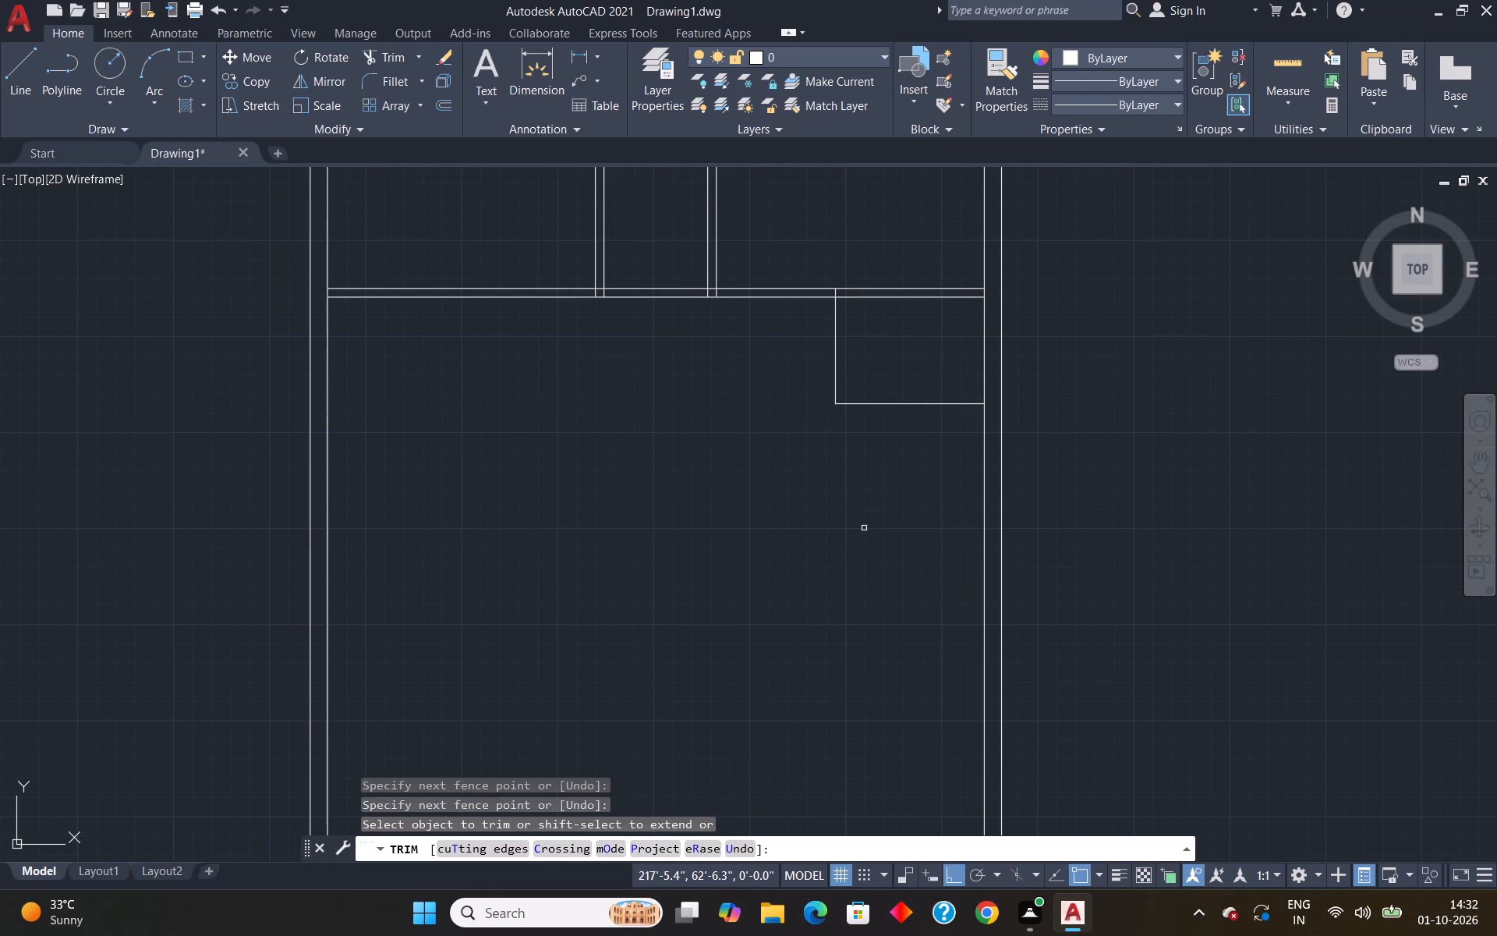
pyautogui.press('space')
# Offset the small corner room's bottom line and left line 4.5" outward to give its partitions thickness.
pyautogui.write('o')
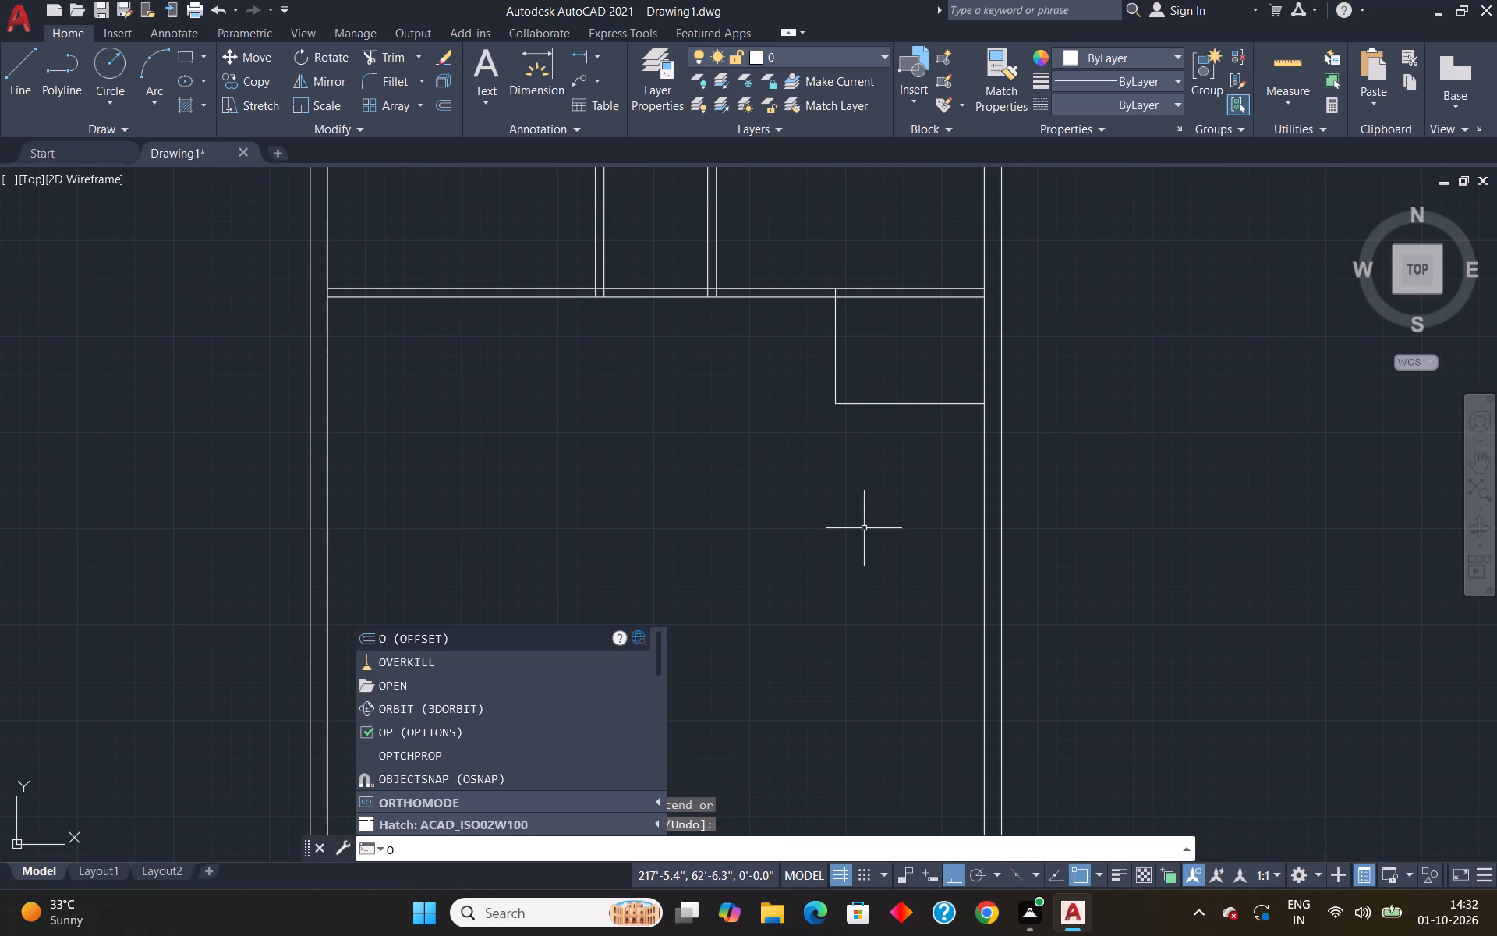
pyautogui.press('Return')
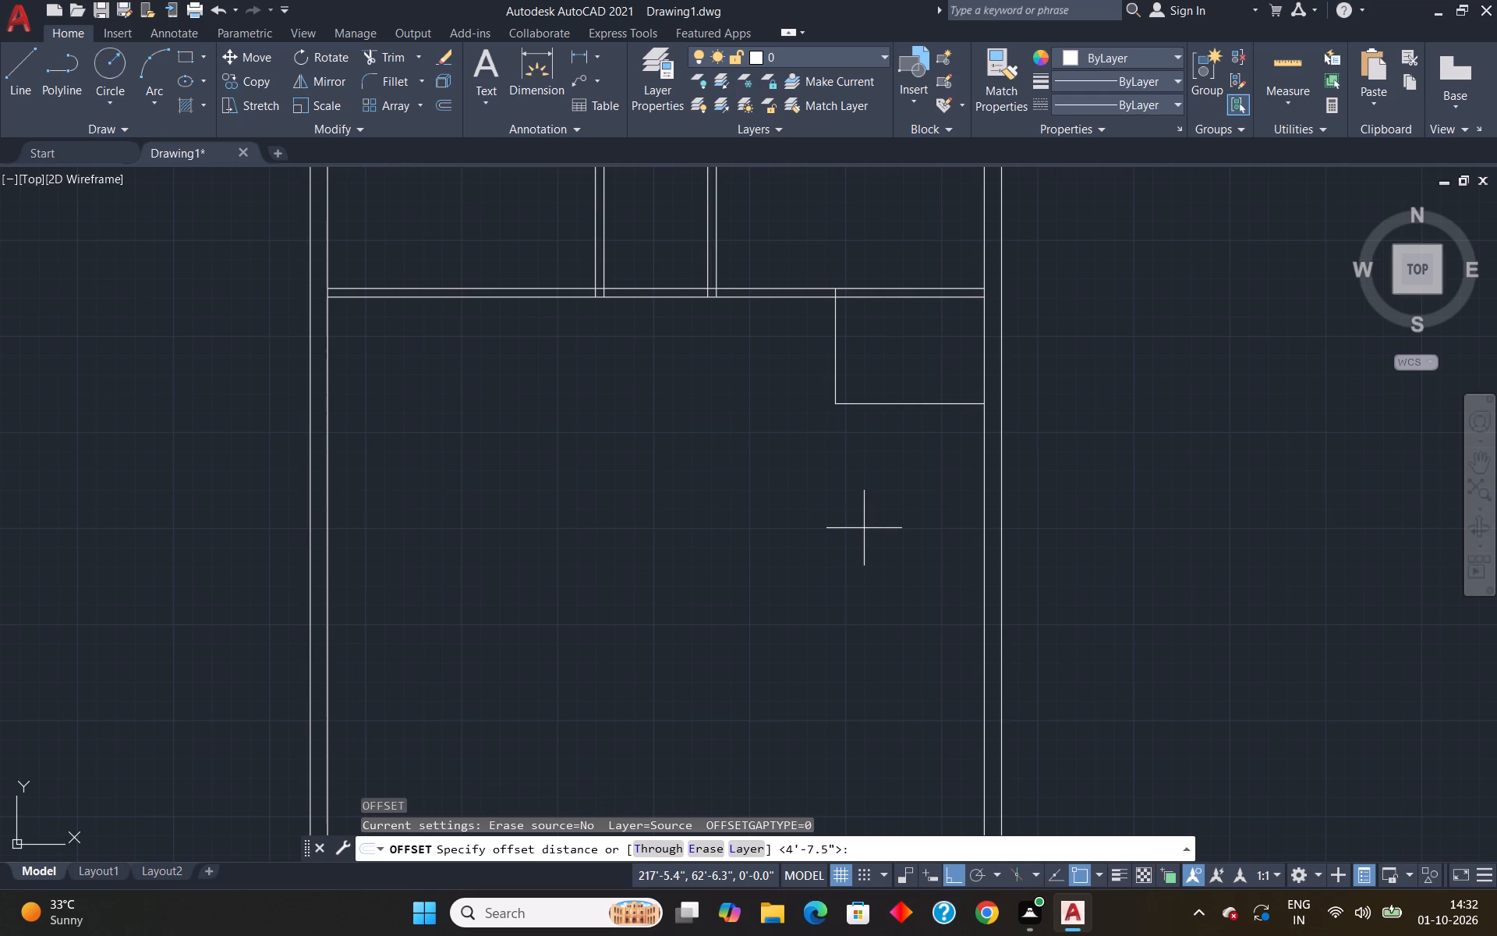
pyautogui.write('4.5"')
pyautogui.press('Return')
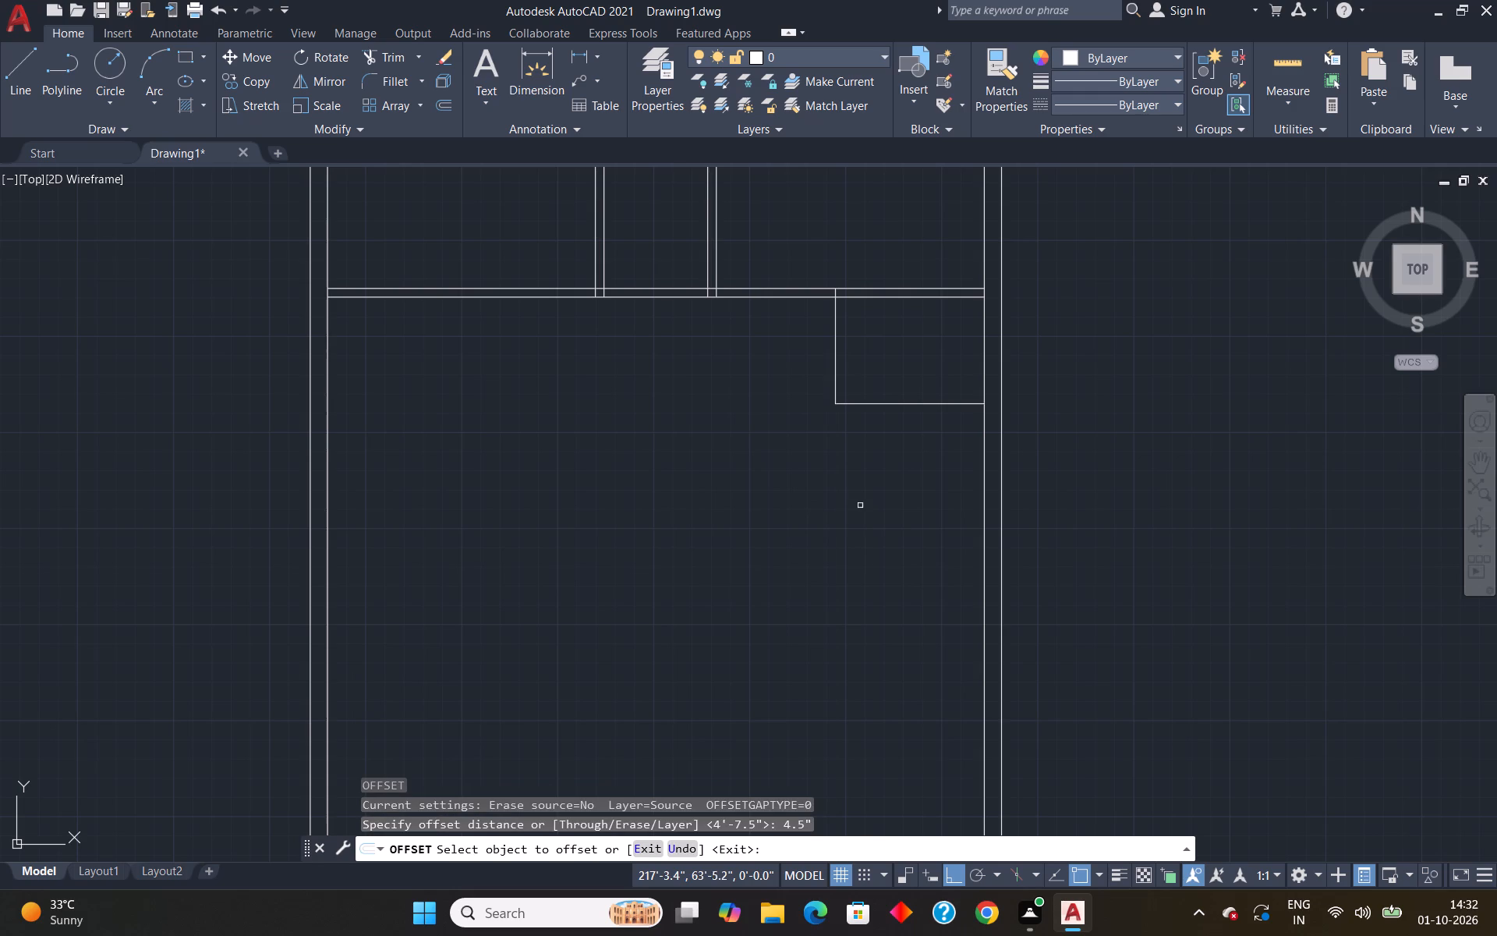
pyautogui.click(884, 402)
pyautogui.click(883, 443)
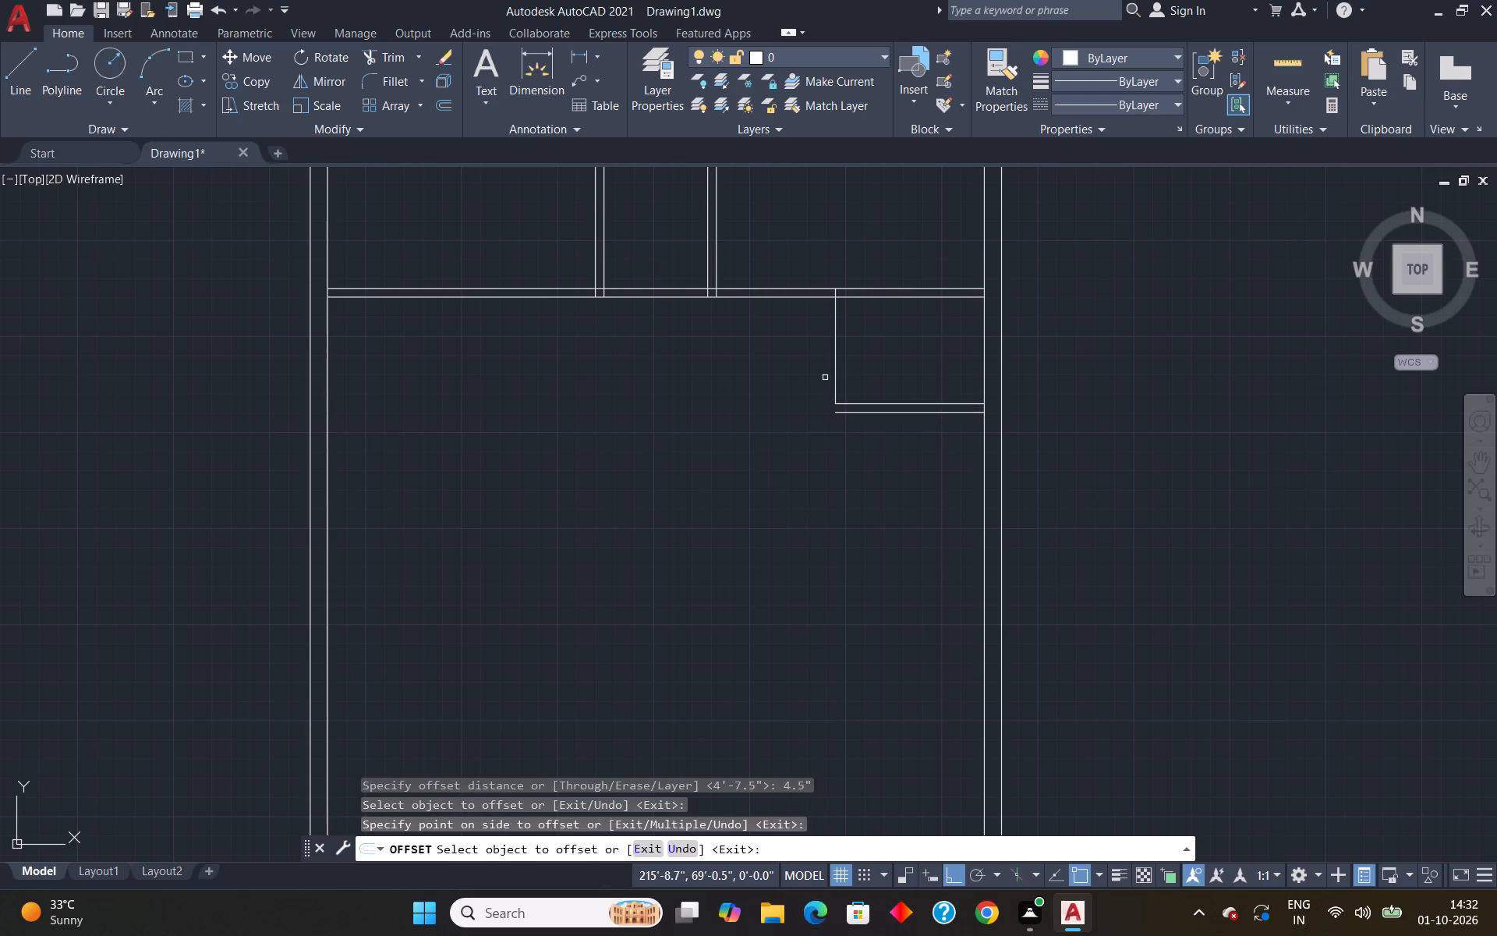
pyautogui.click(836, 385)
pyautogui.click(821, 388)
pyautogui.press('space')
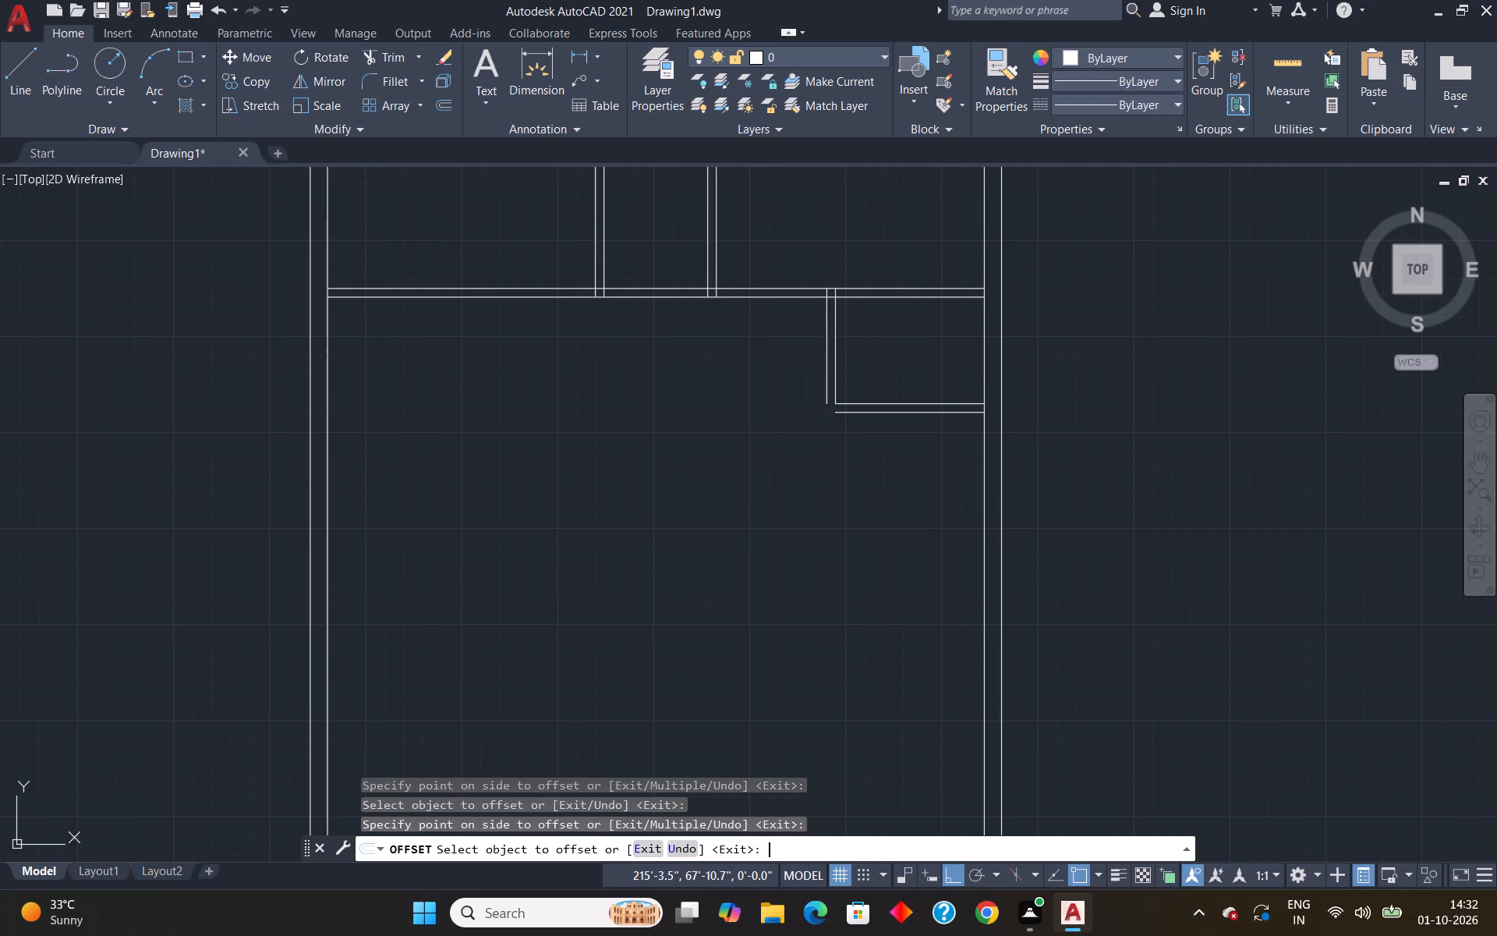
pyautogui.press('Escape')
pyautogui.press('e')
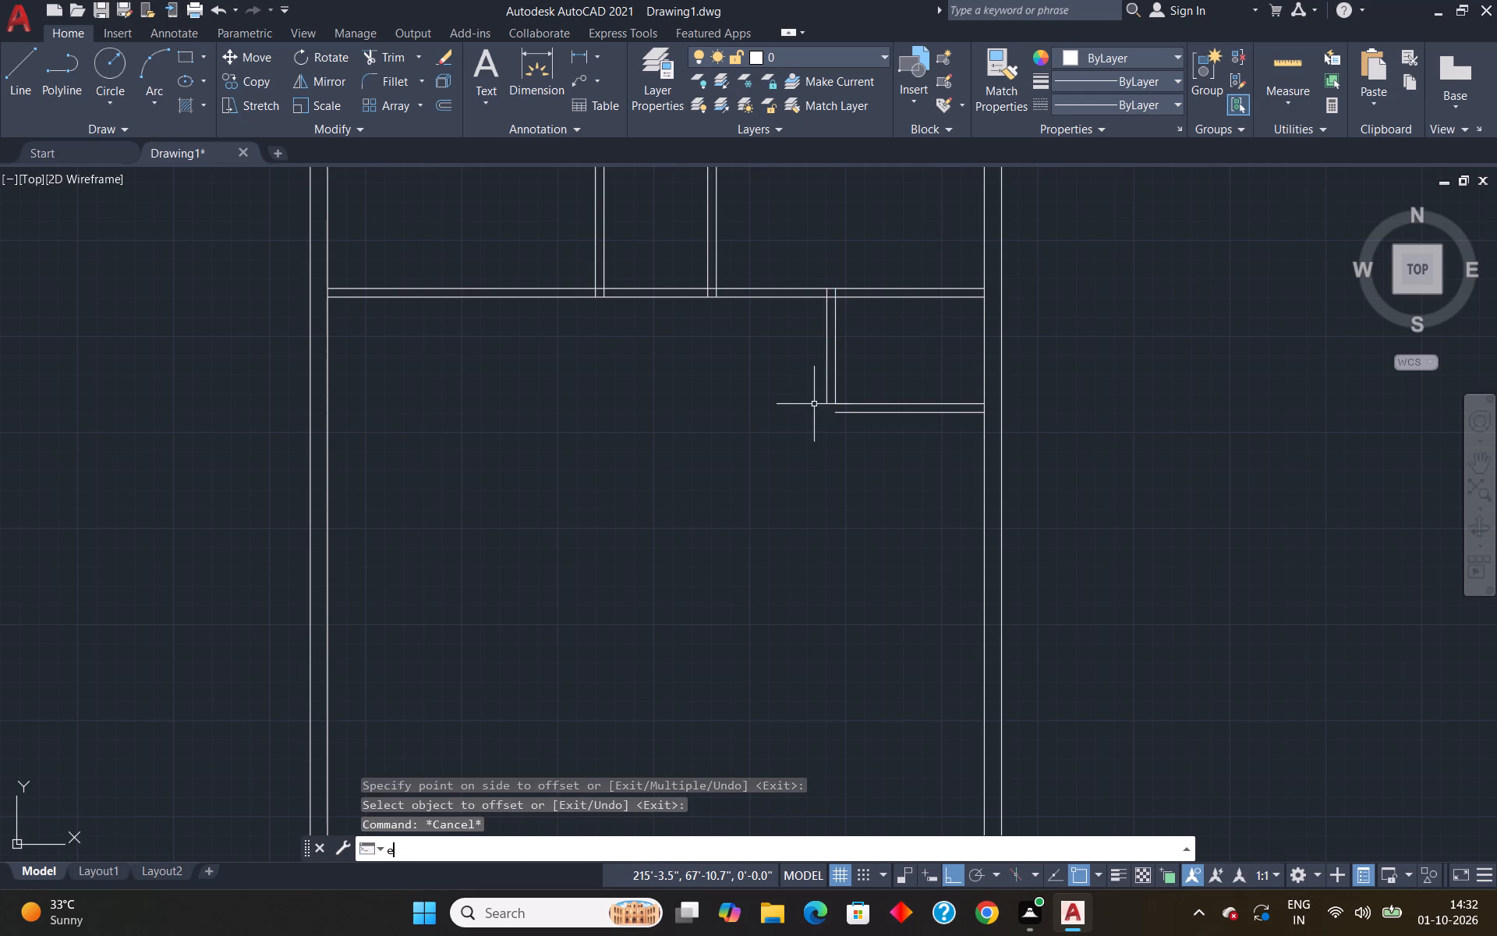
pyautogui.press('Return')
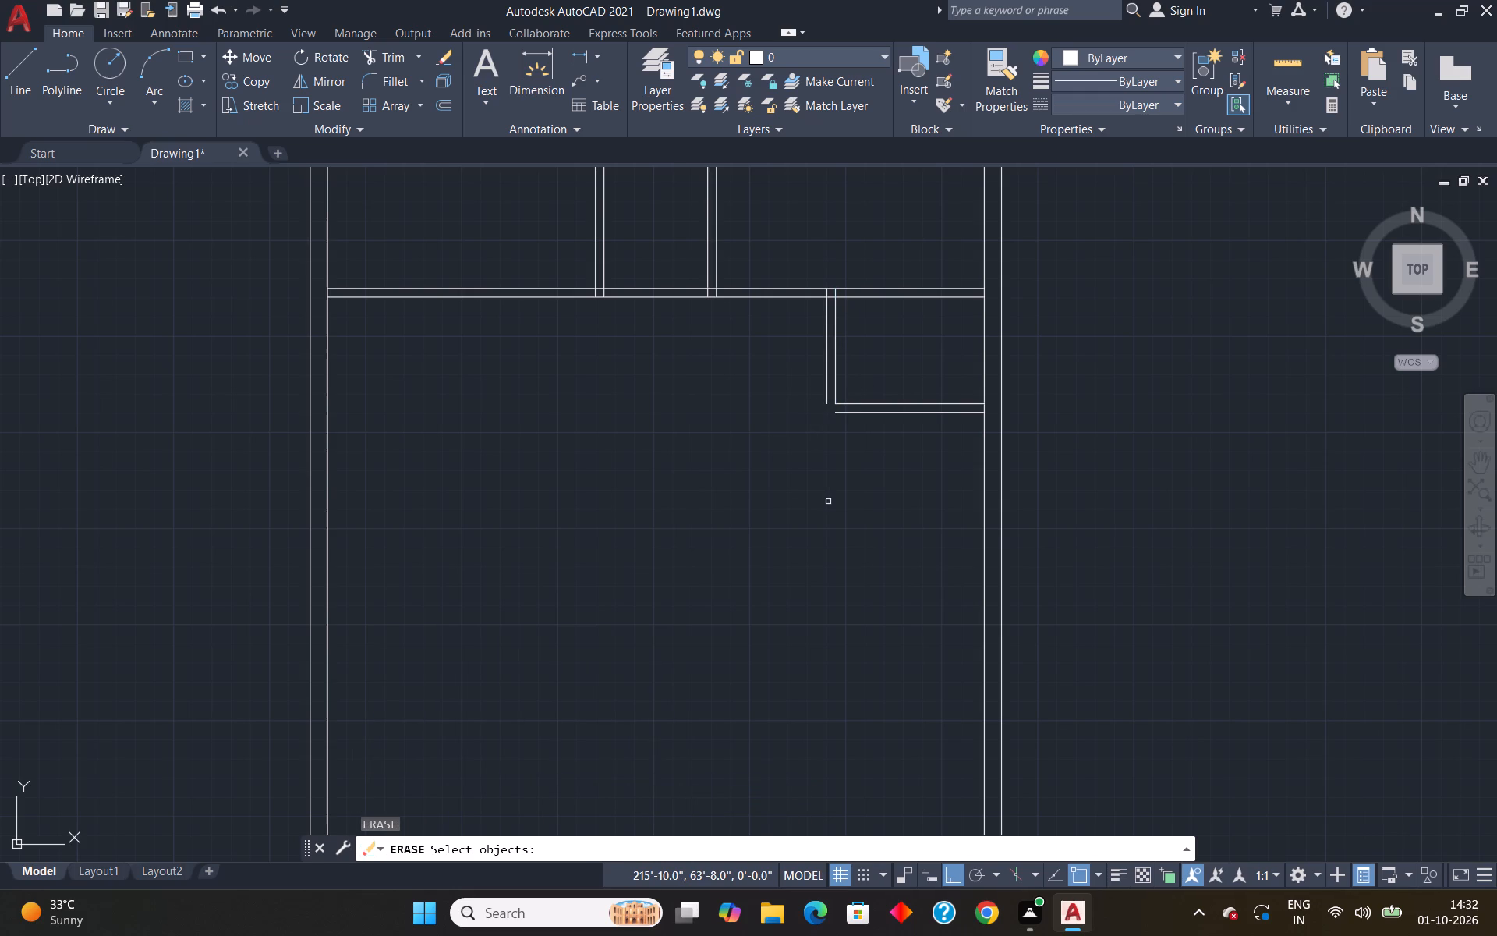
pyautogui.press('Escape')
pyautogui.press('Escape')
# Fillet the corner room's two outer partition lines with zero radius to close their lower-left corner.
pyautogui.press('f')
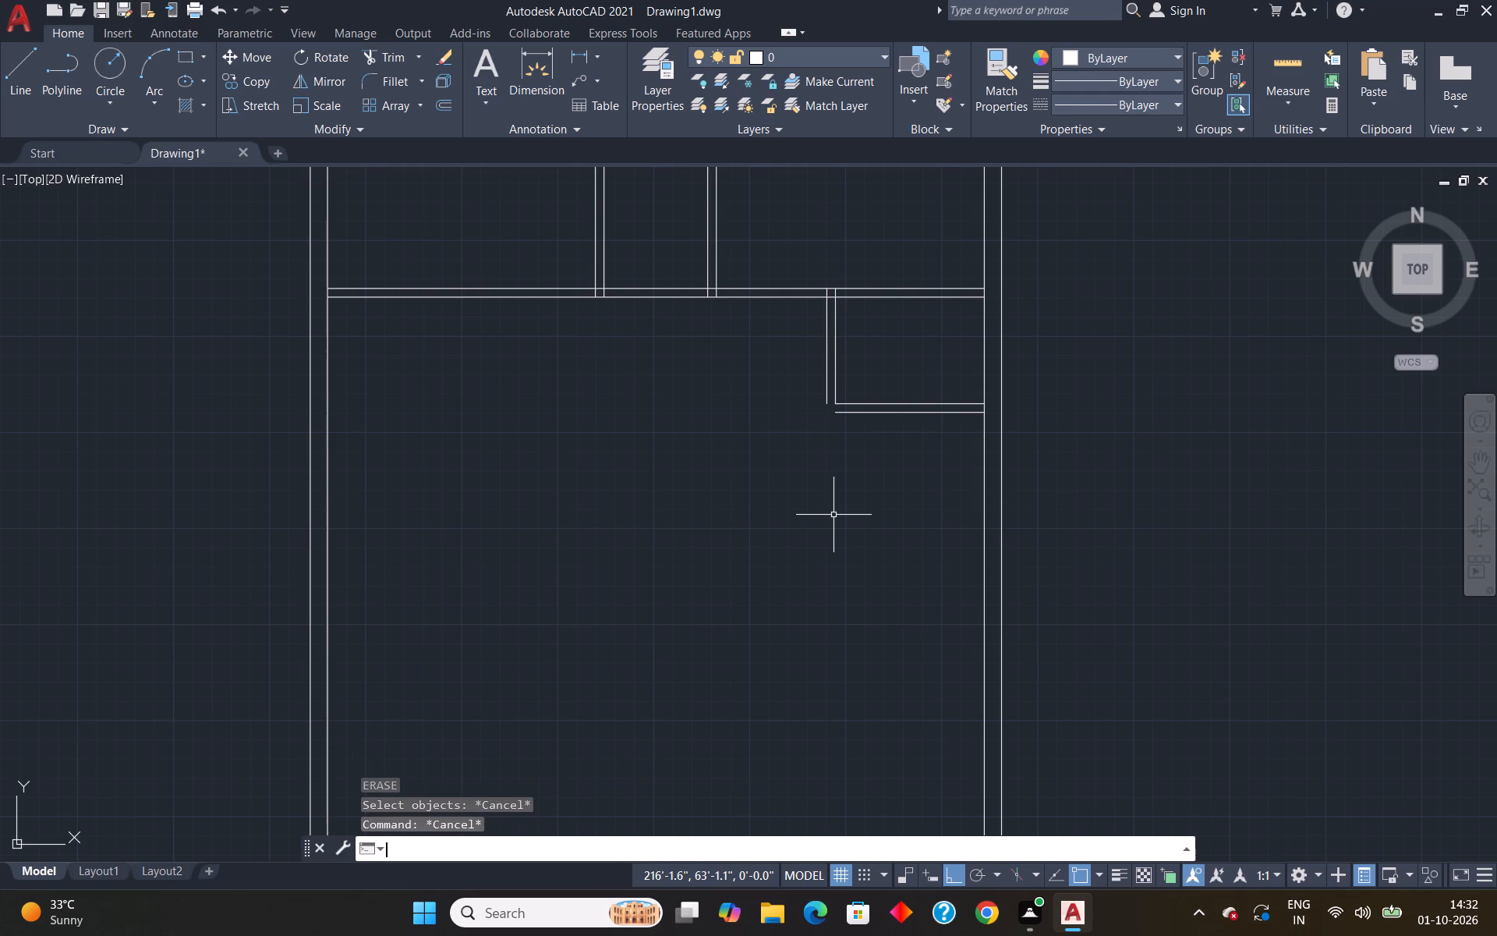
pyautogui.press('Return')
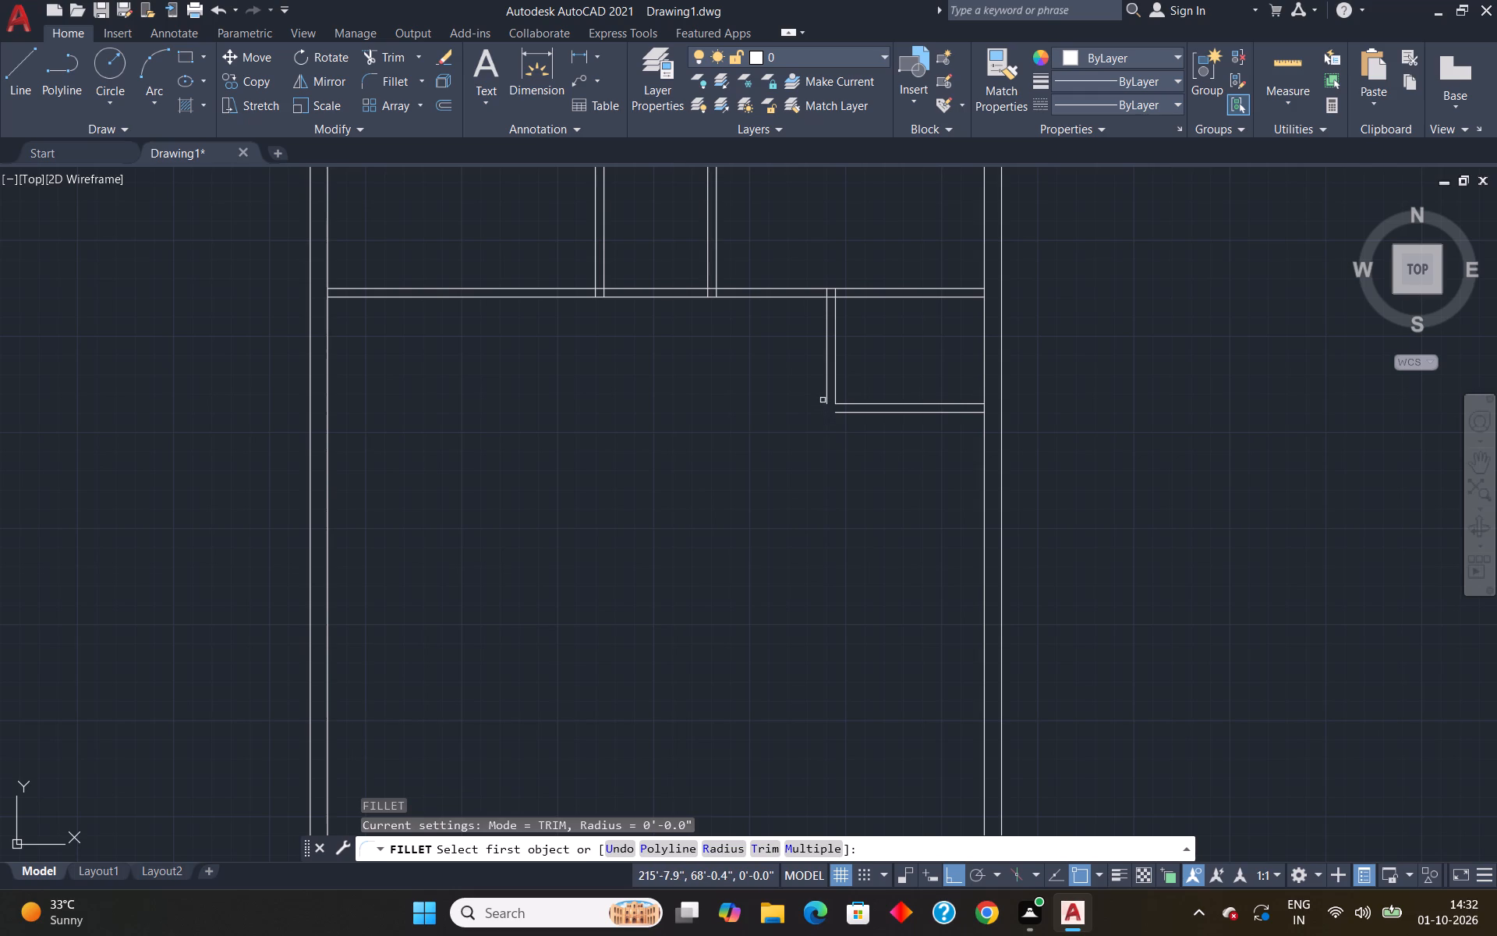
pyautogui.click(826, 400)
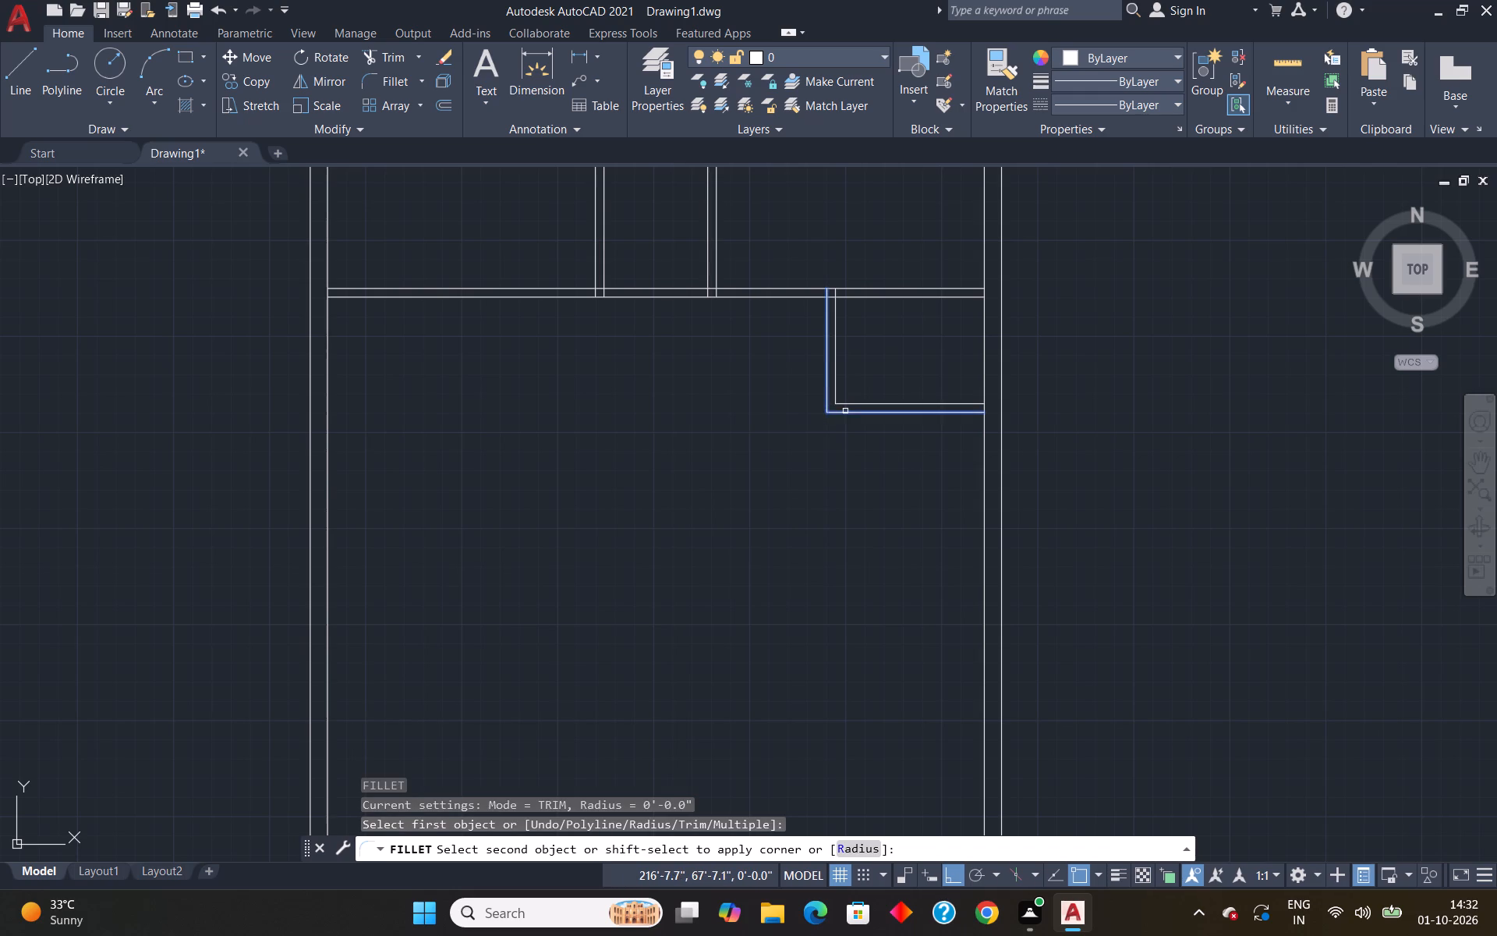
pyautogui.click(849, 412)
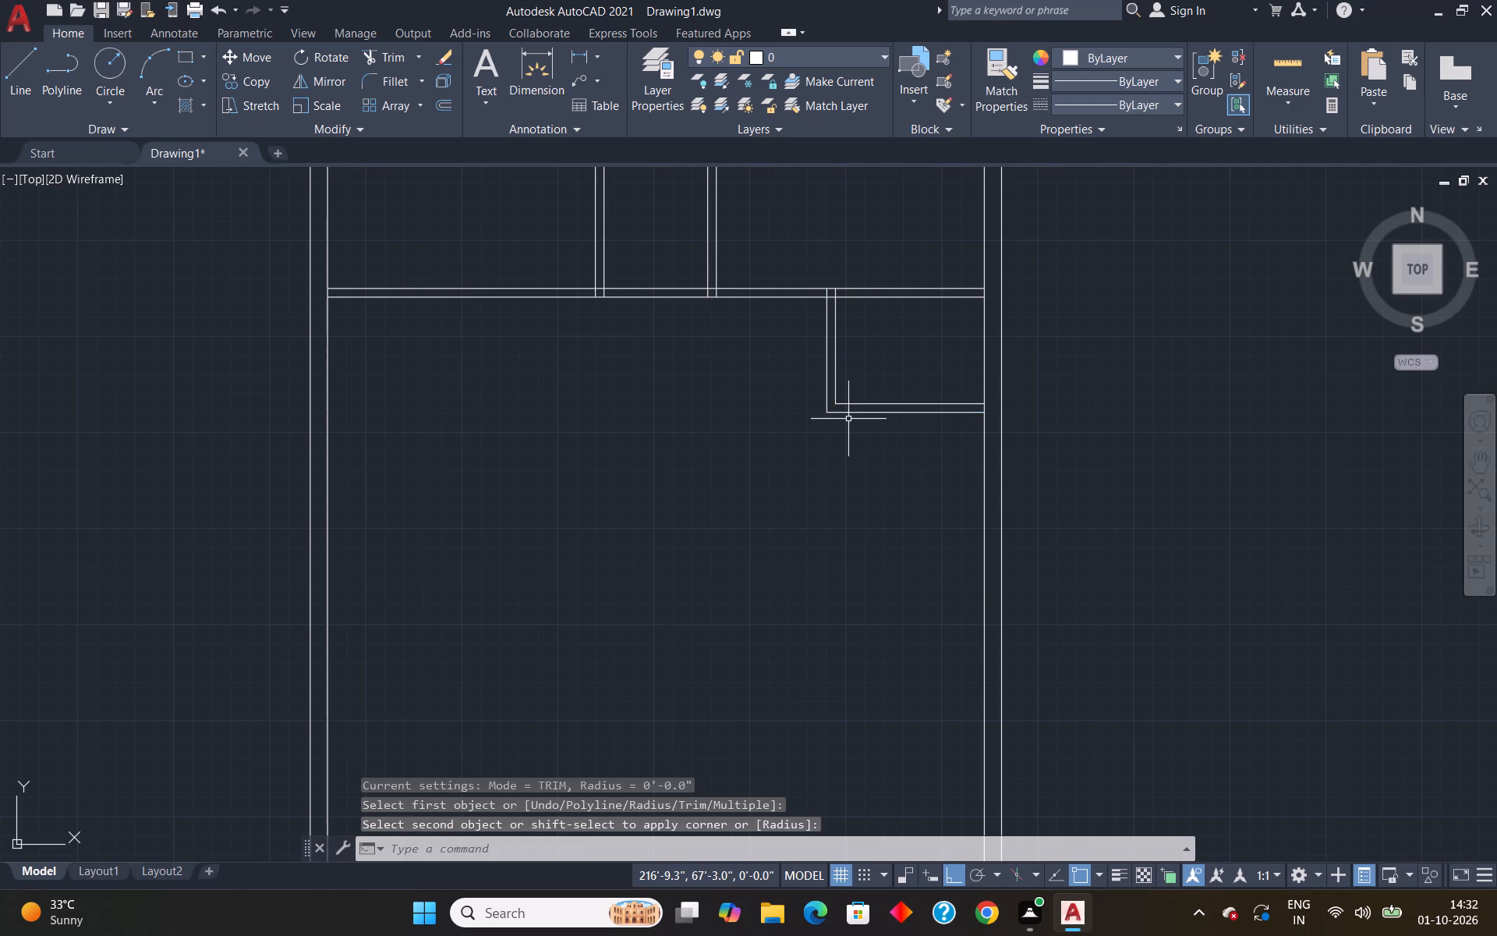
pyautogui.press('Escape')
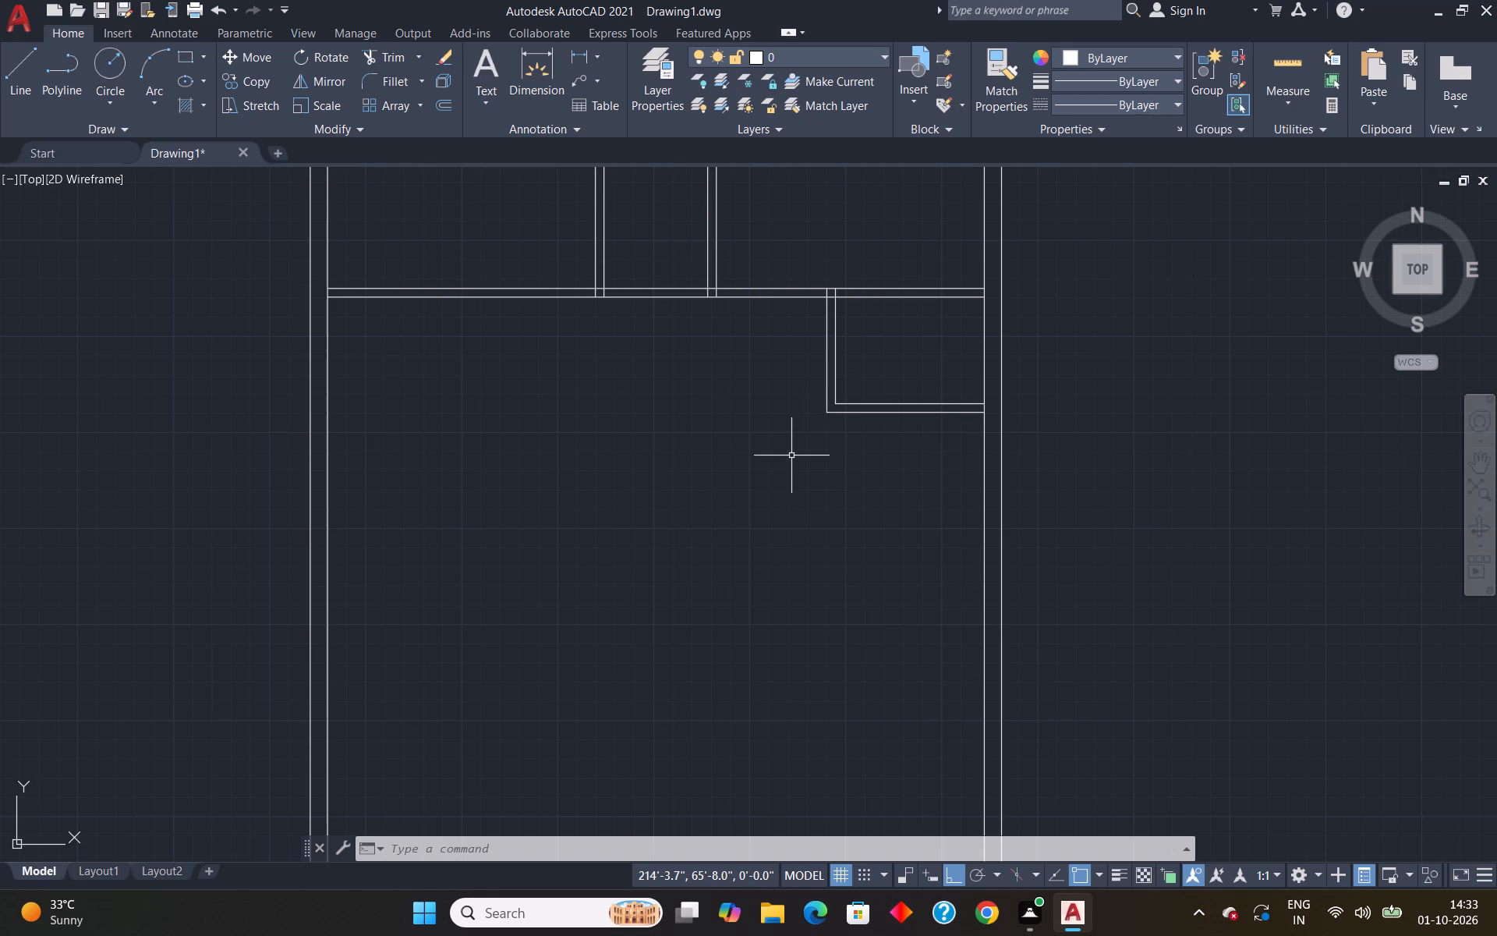
# Offset the outer bottom line of the small corner room's partition 8'3" downward.
pyautogui.press('o')
pyautogui.press('Return')
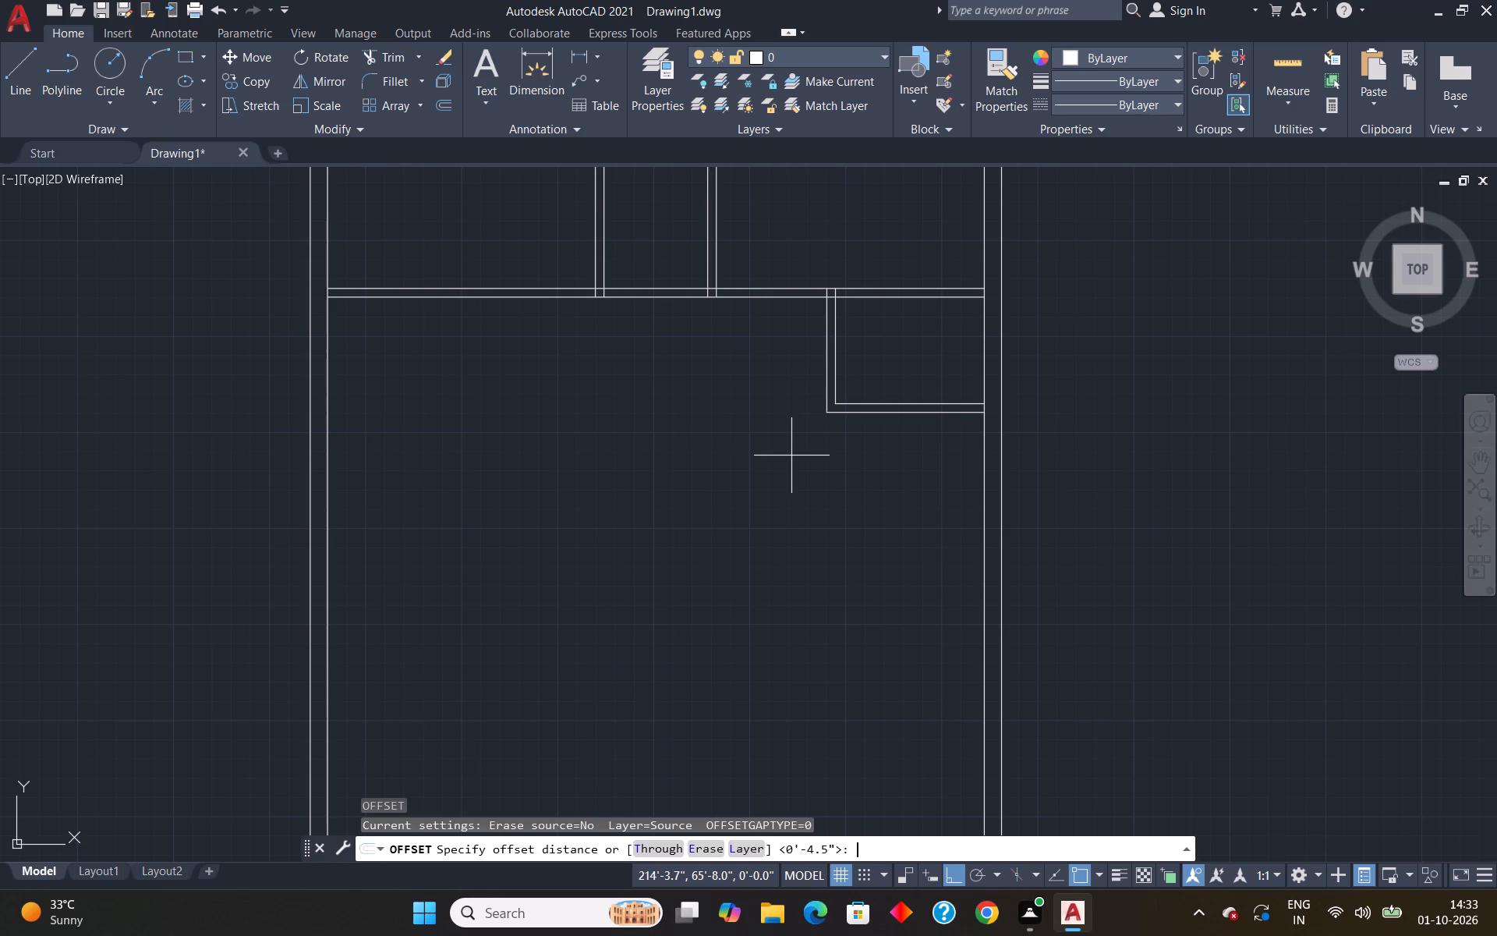
pyautogui.write('8\'3"')
pyautogui.press('Return')
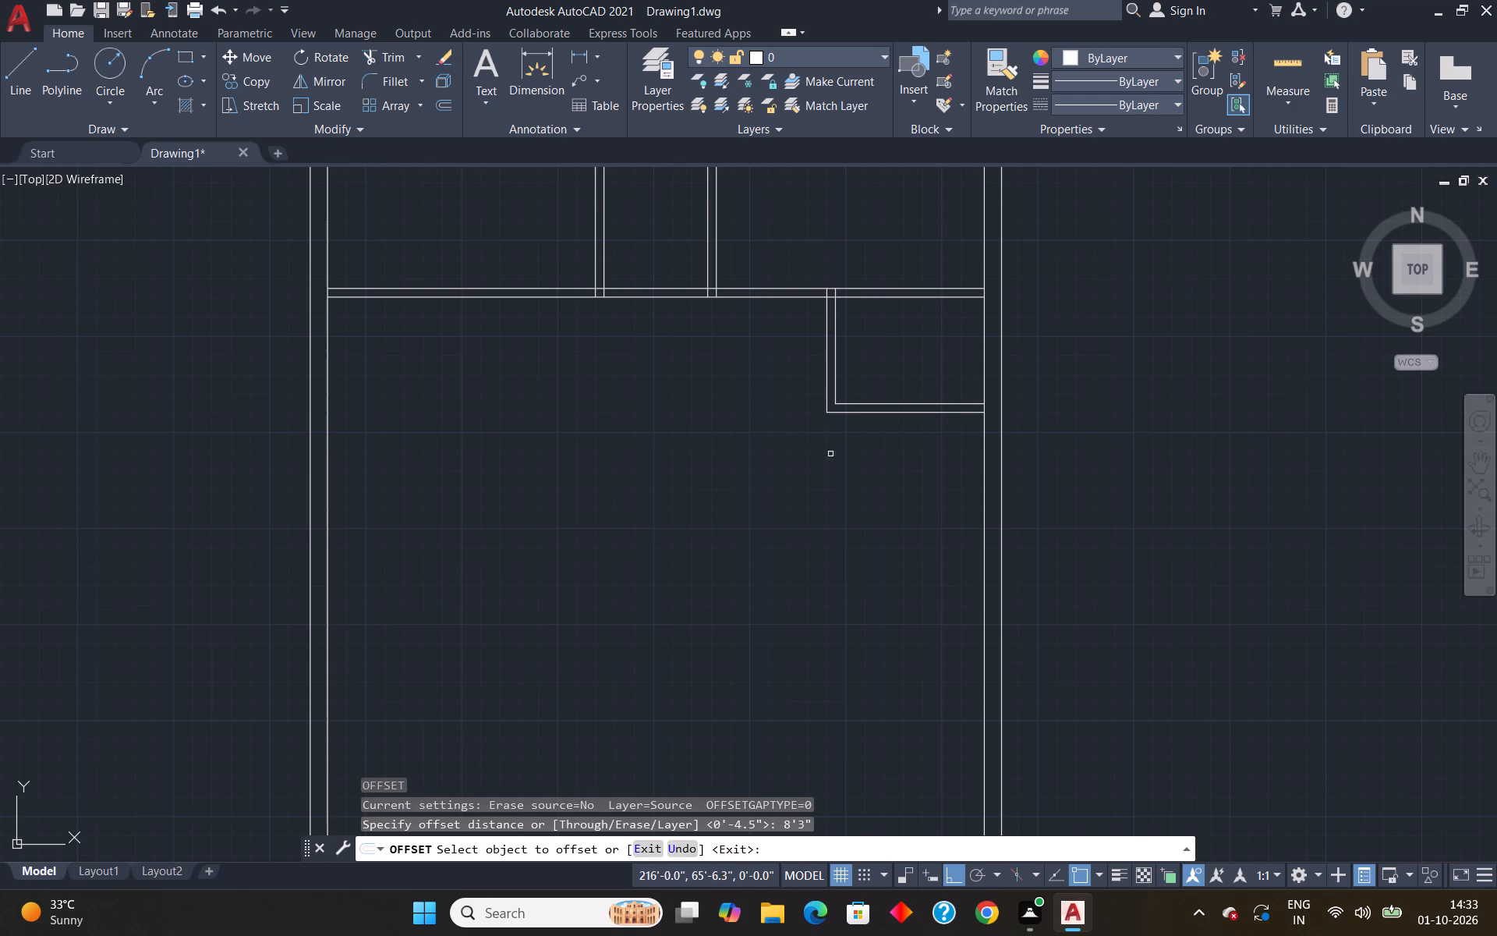
pyautogui.click(843, 413)
pyautogui.click(873, 548)
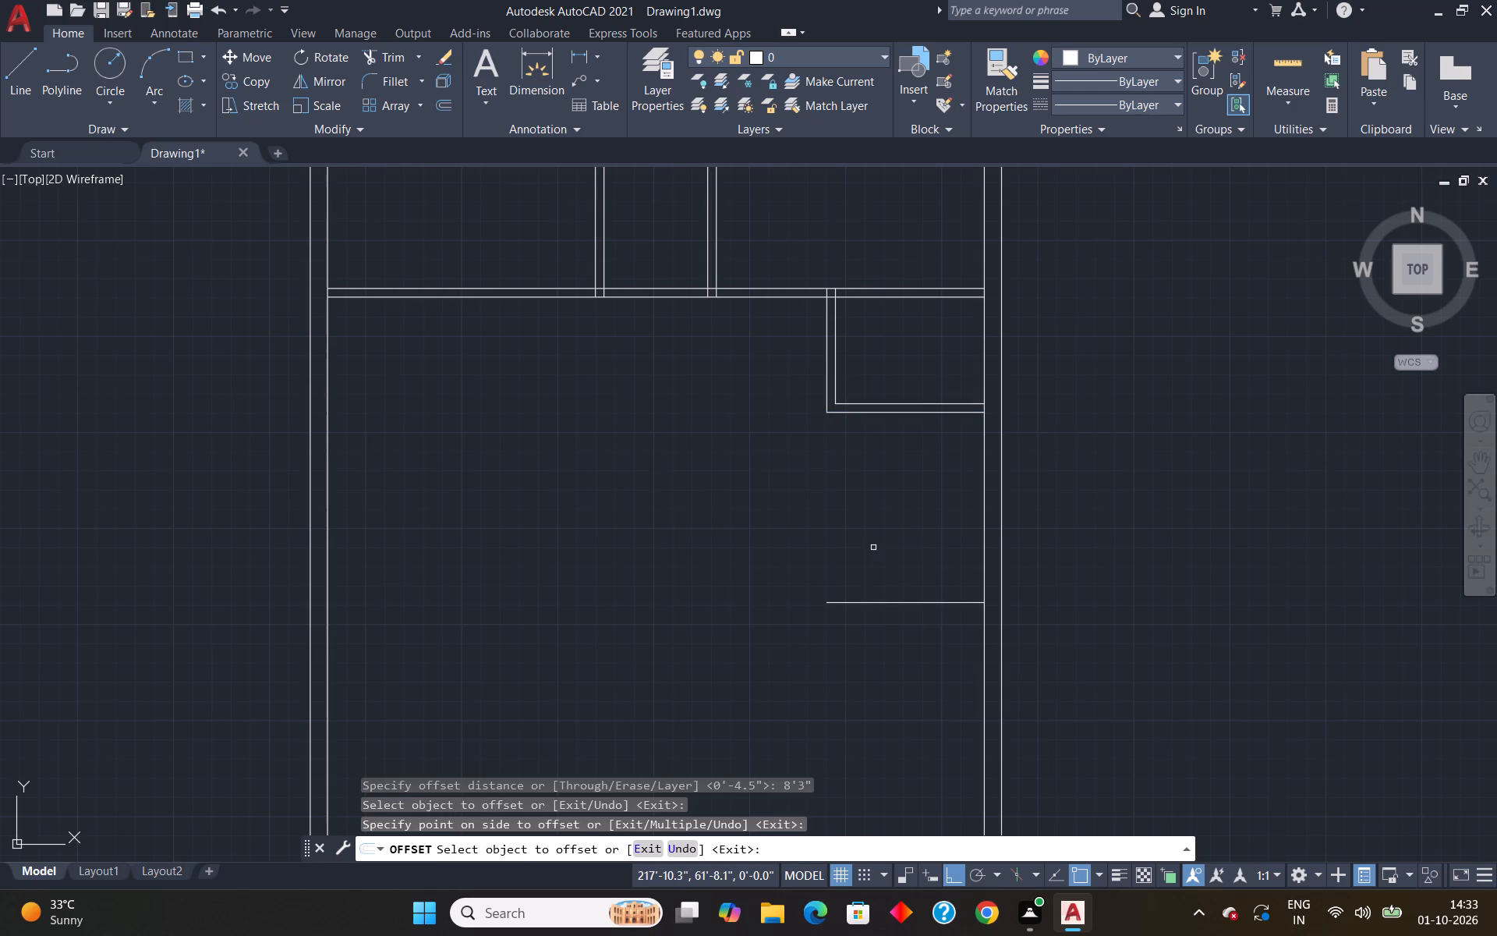
pyautogui.press('space')
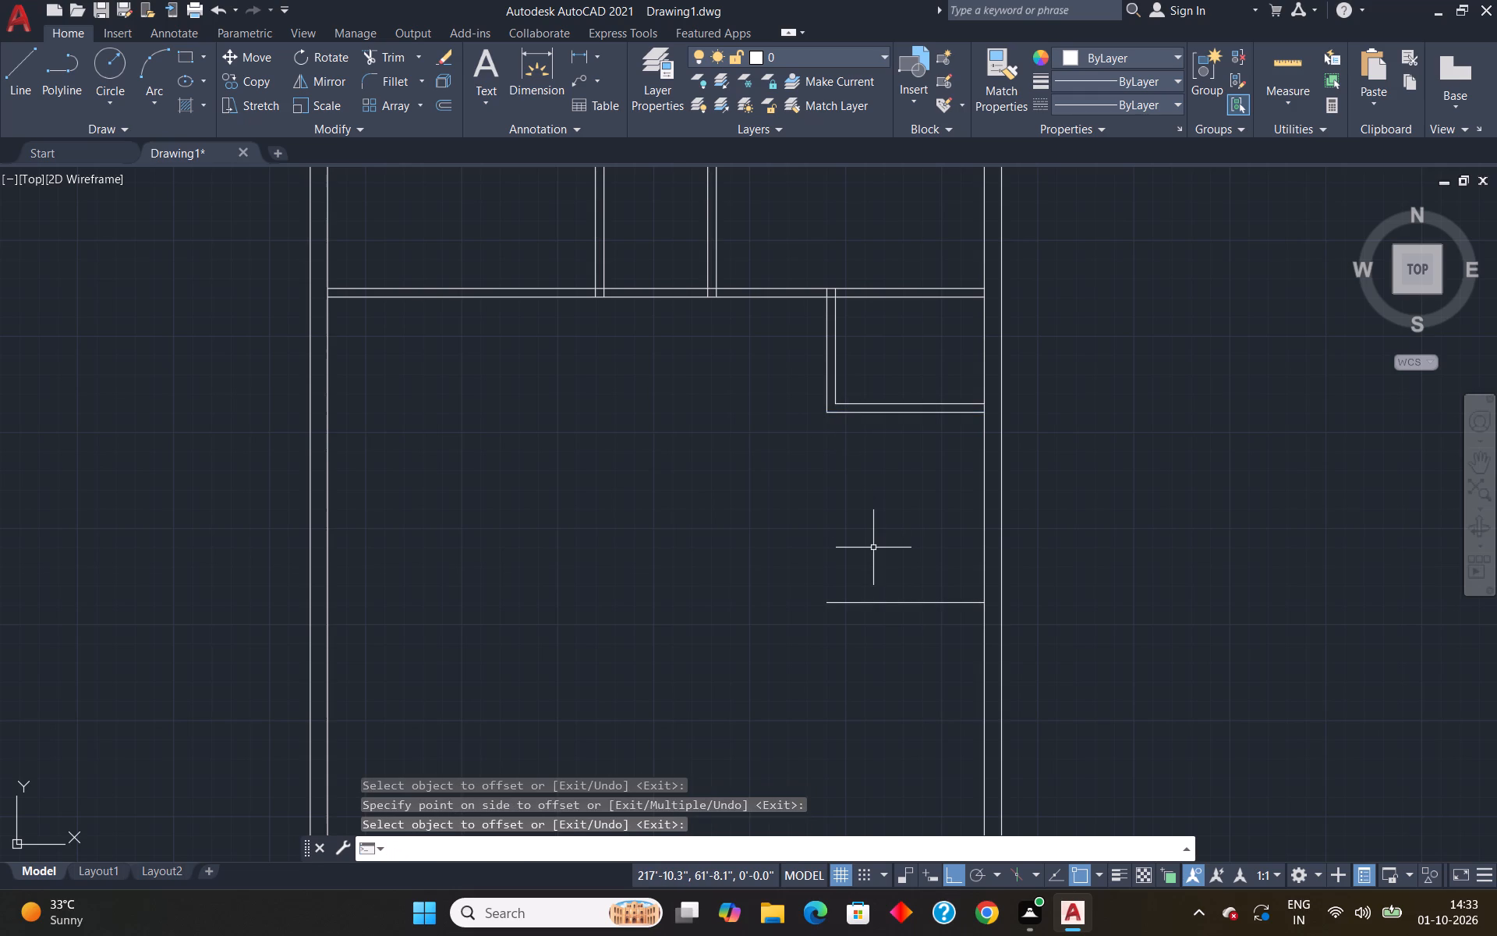
# Offset the inner line of the right outer wall 8'1.5" toward the inside of the building.
pyautogui.press('o')
pyautogui.press('Return')
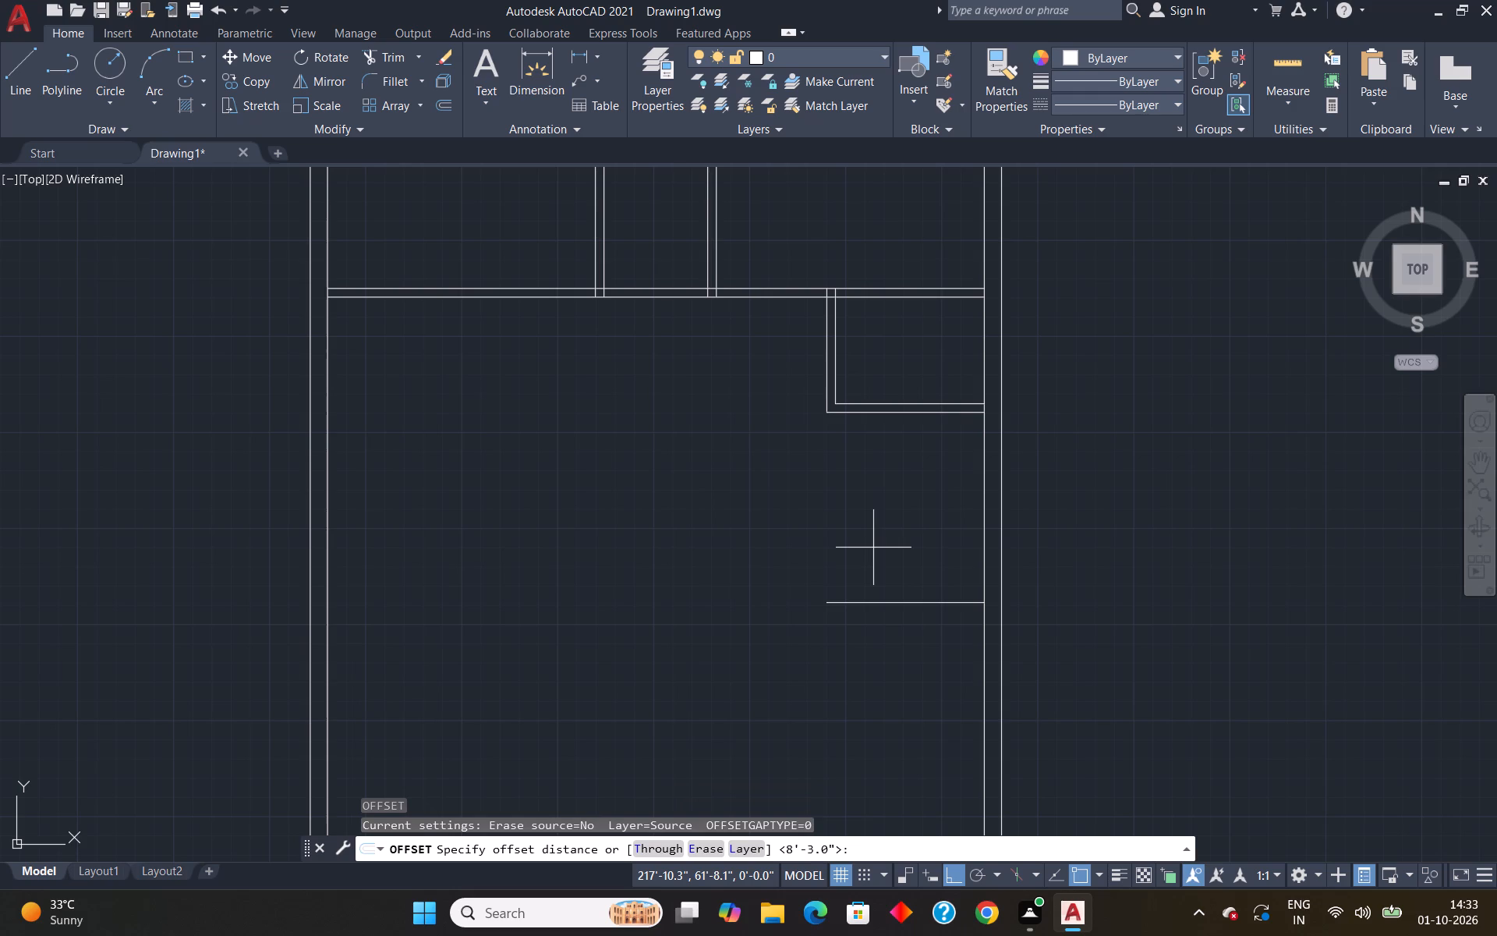
pyautogui.write("8'")
pyautogui.write('1.')
pyautogui.write('5"')
pyautogui.press('Return')
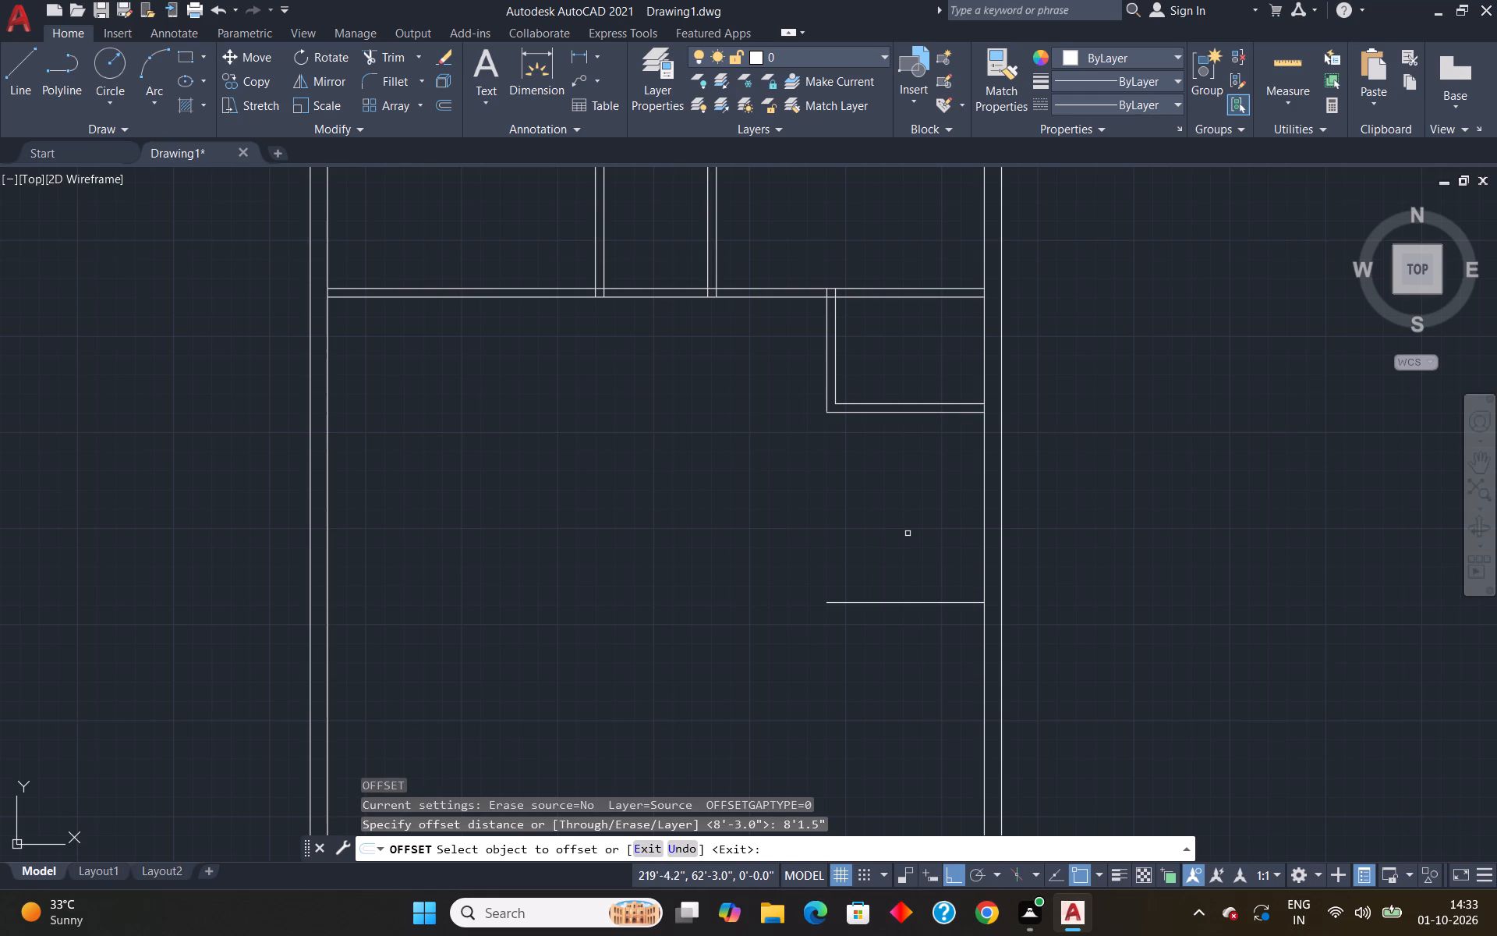
pyautogui.click(985, 542)
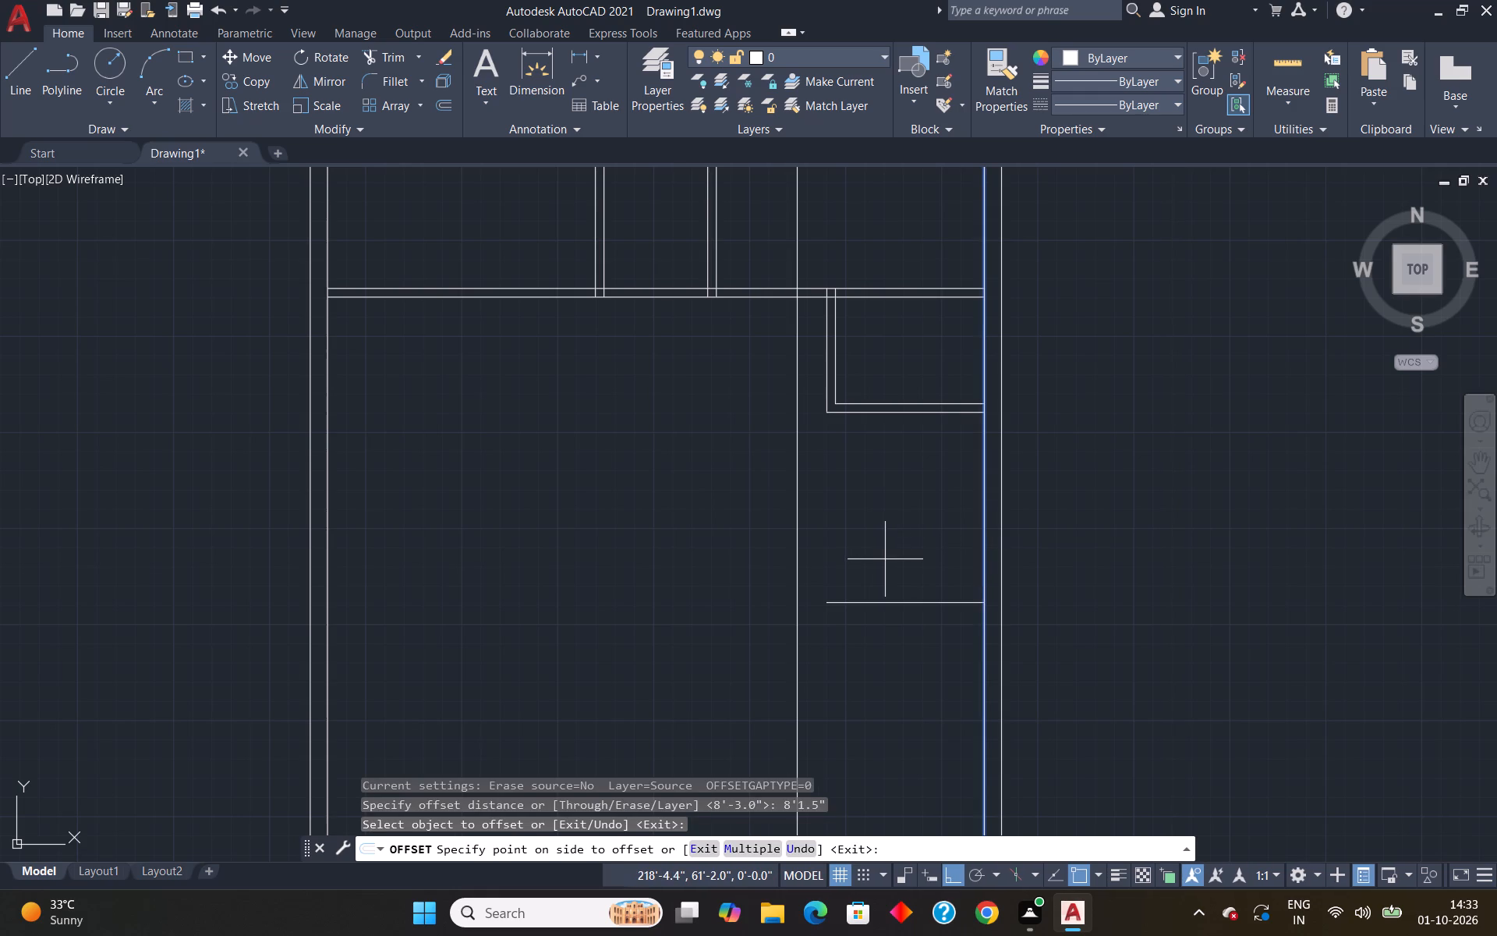
pyautogui.scroll(-4, 885, 559)
pyautogui.scroll(3, 885, 559)
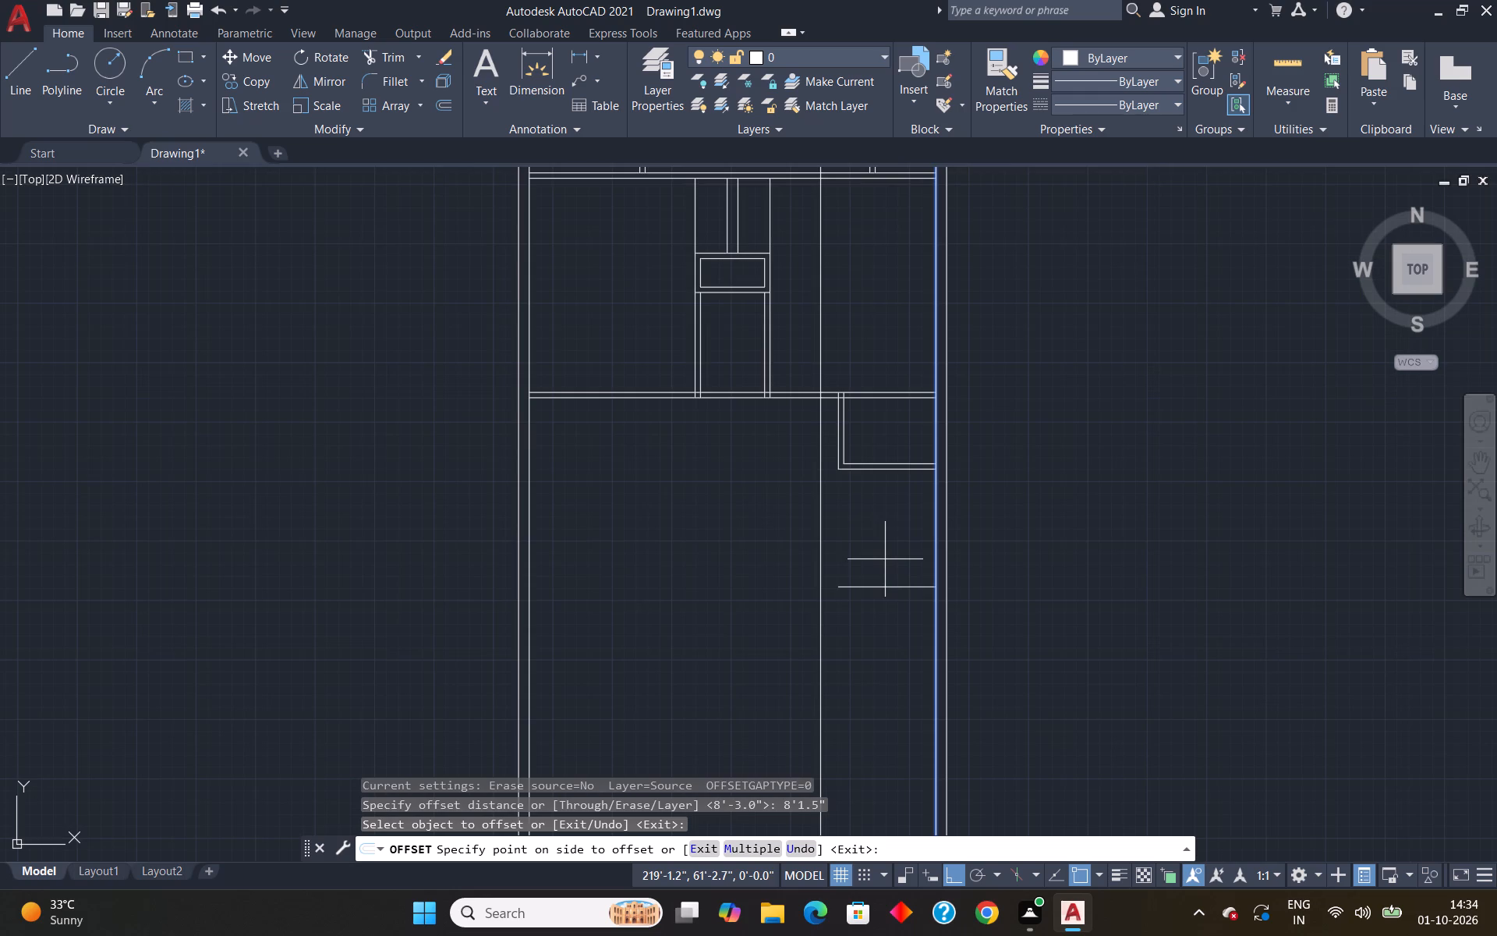
pyautogui.scroll(-1, 876, 564)
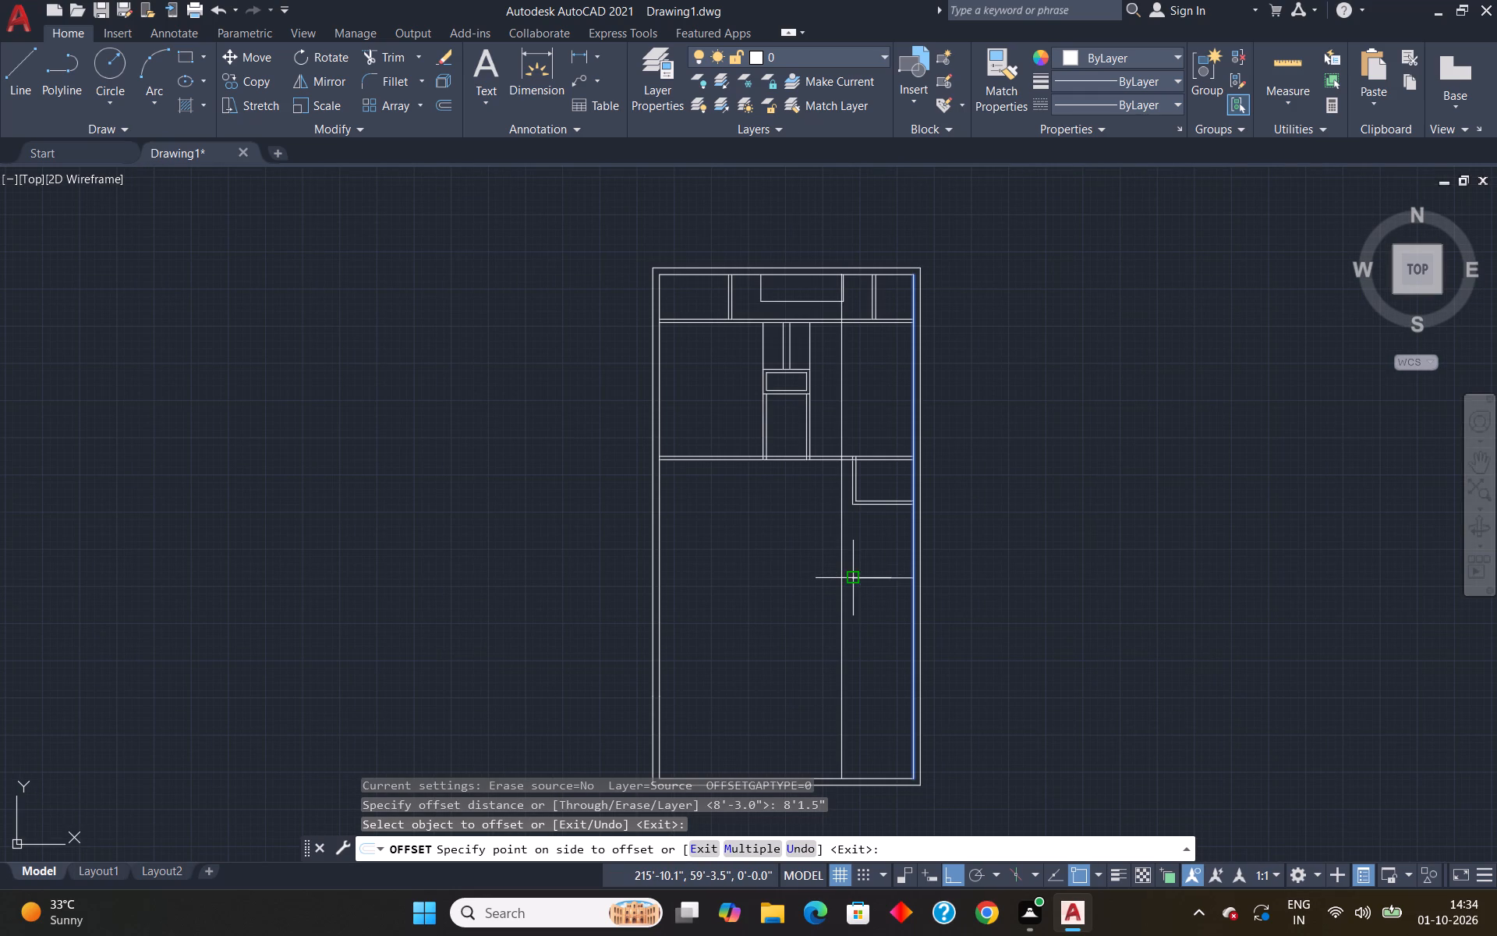
pyautogui.click(855, 574)
pyautogui.press('space')
# Trim the new vertical line where it crosses the top strip of rooms, above the upper horizontal partition.
pyautogui.write('tr')
pyautogui.press('Return')
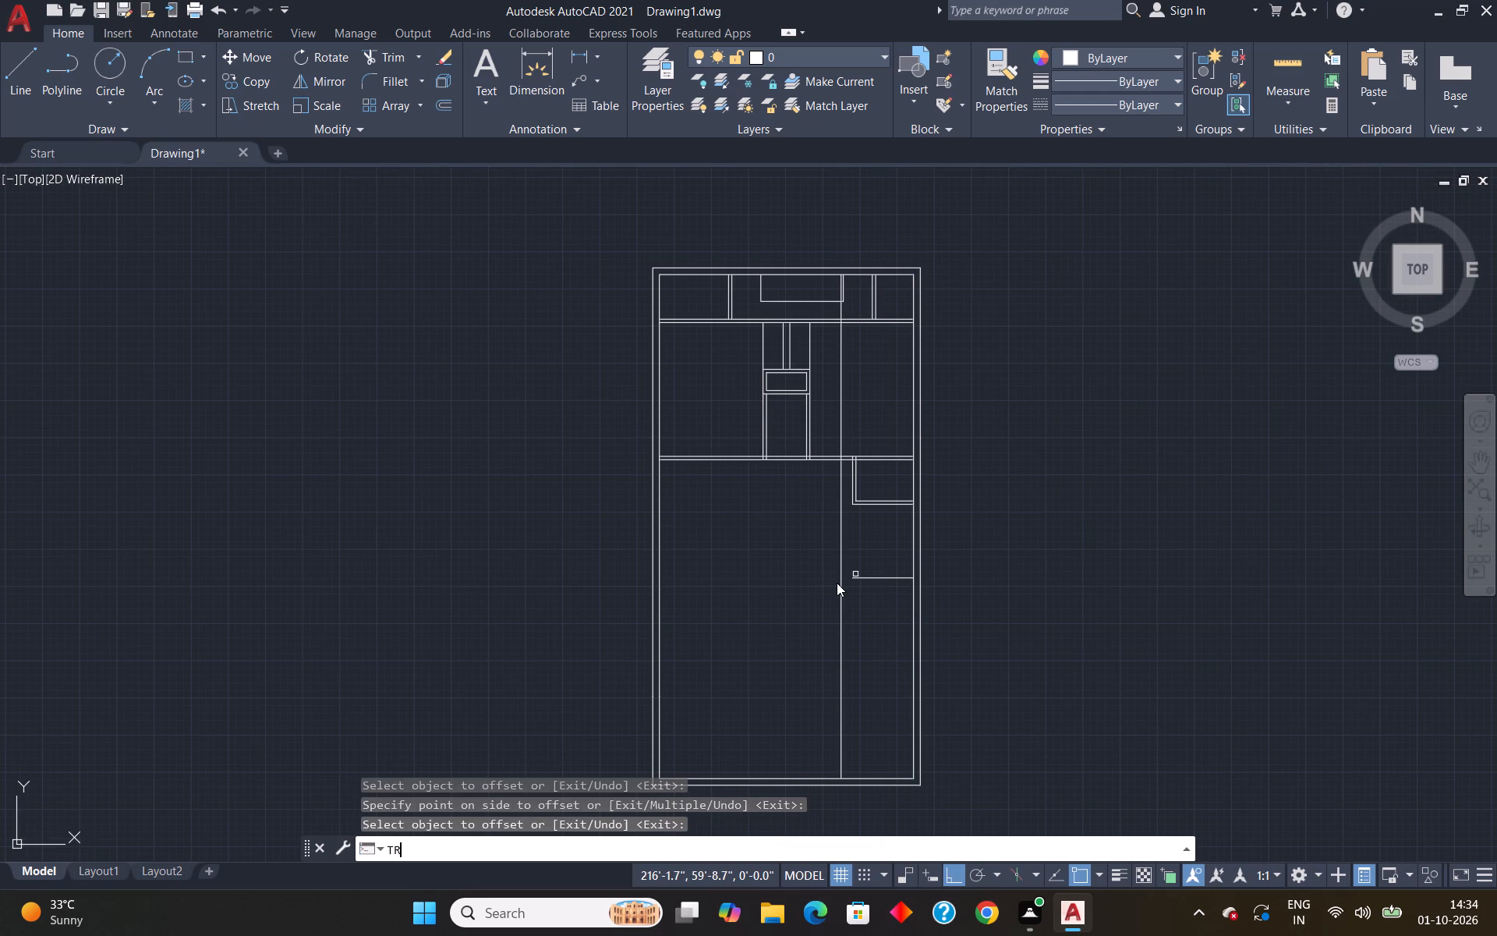
pyautogui.scroll(4, 828, 306)
pyautogui.scroll(-2, 865, 269)
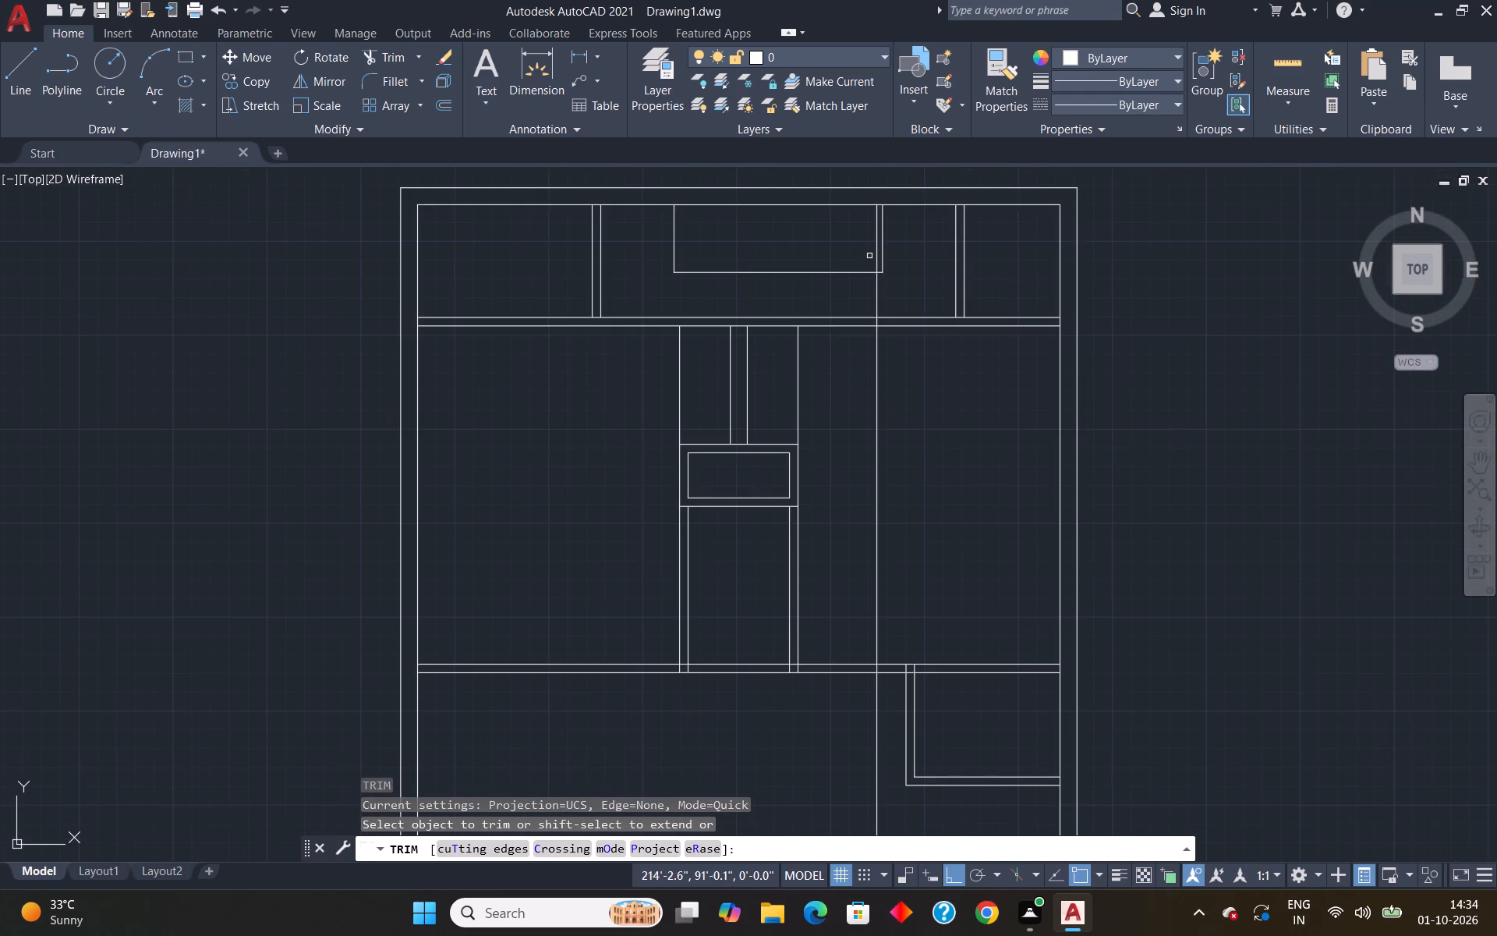
pyautogui.scroll(2, 871, 254)
pyautogui.click(877, 254)
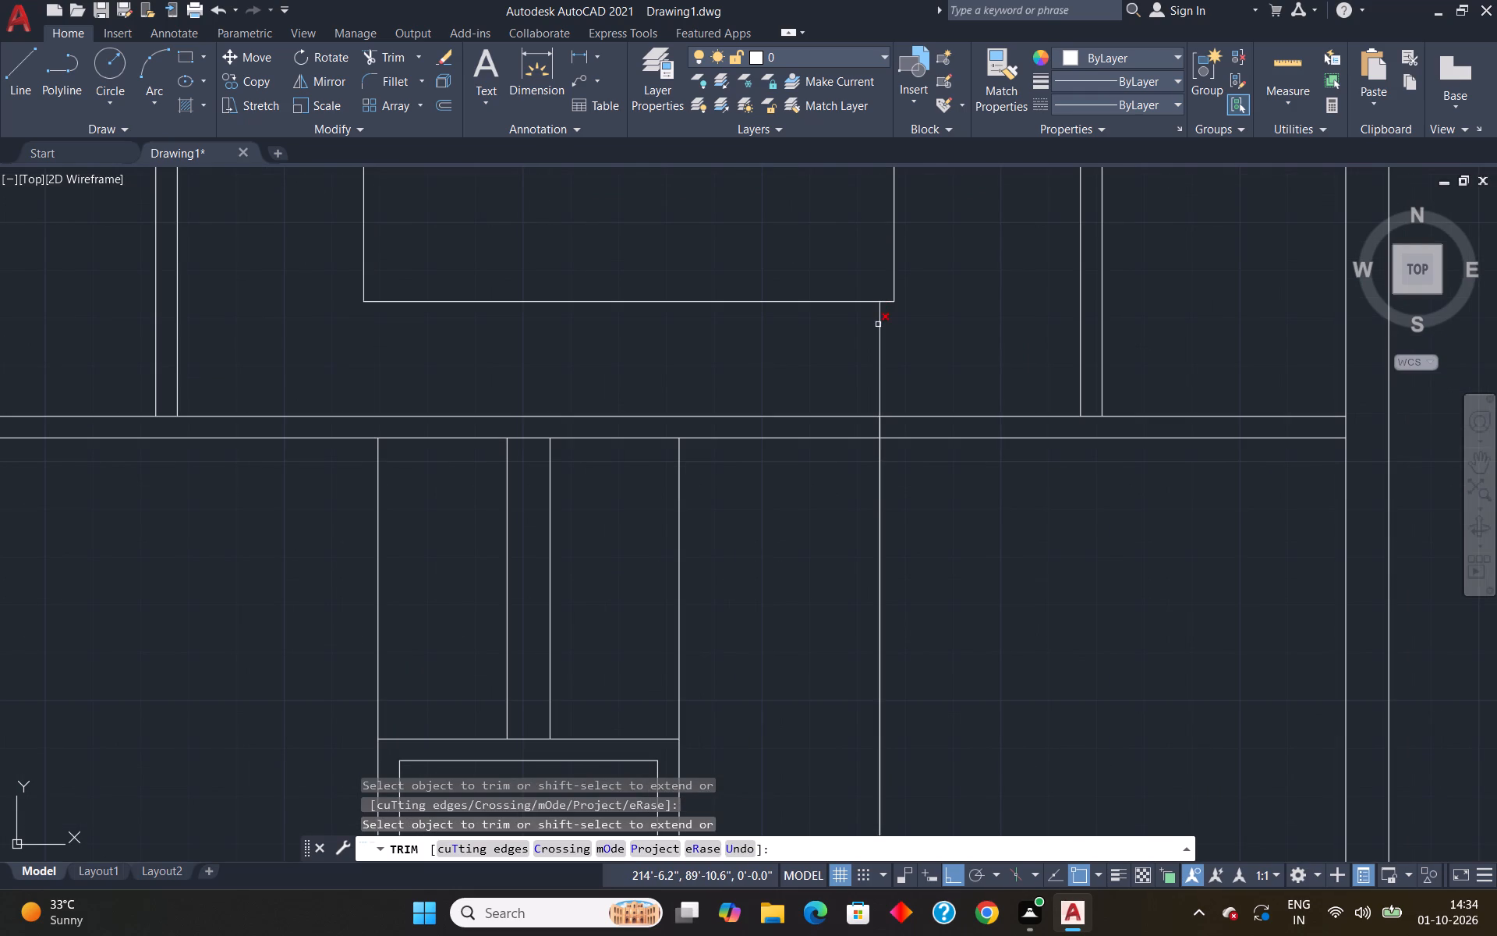
pyautogui.click(878, 324)
pyautogui.click(883, 530)
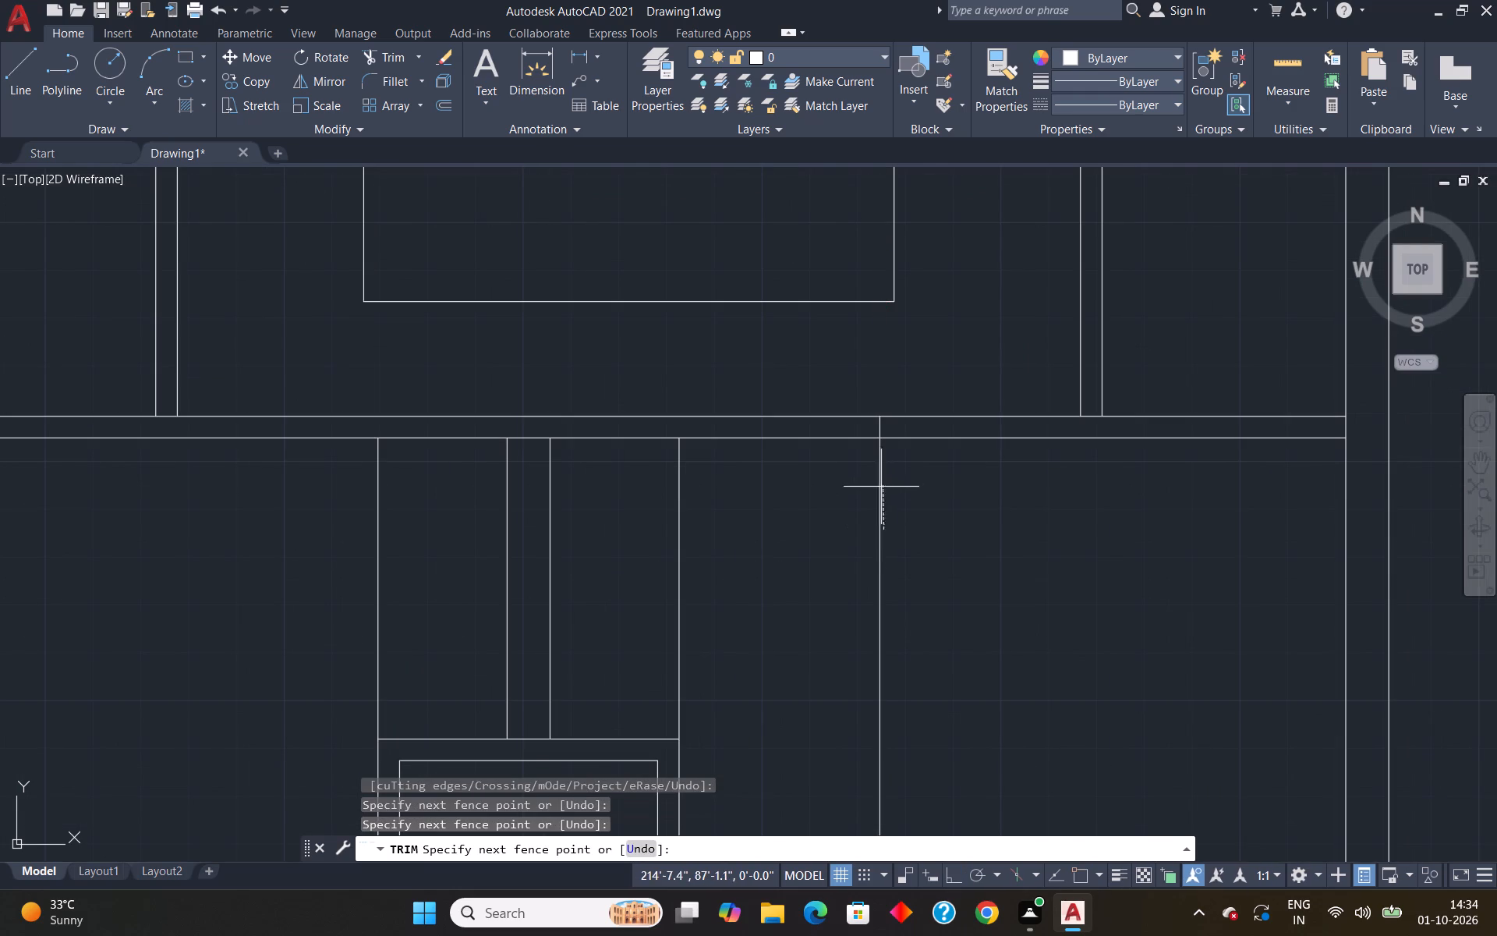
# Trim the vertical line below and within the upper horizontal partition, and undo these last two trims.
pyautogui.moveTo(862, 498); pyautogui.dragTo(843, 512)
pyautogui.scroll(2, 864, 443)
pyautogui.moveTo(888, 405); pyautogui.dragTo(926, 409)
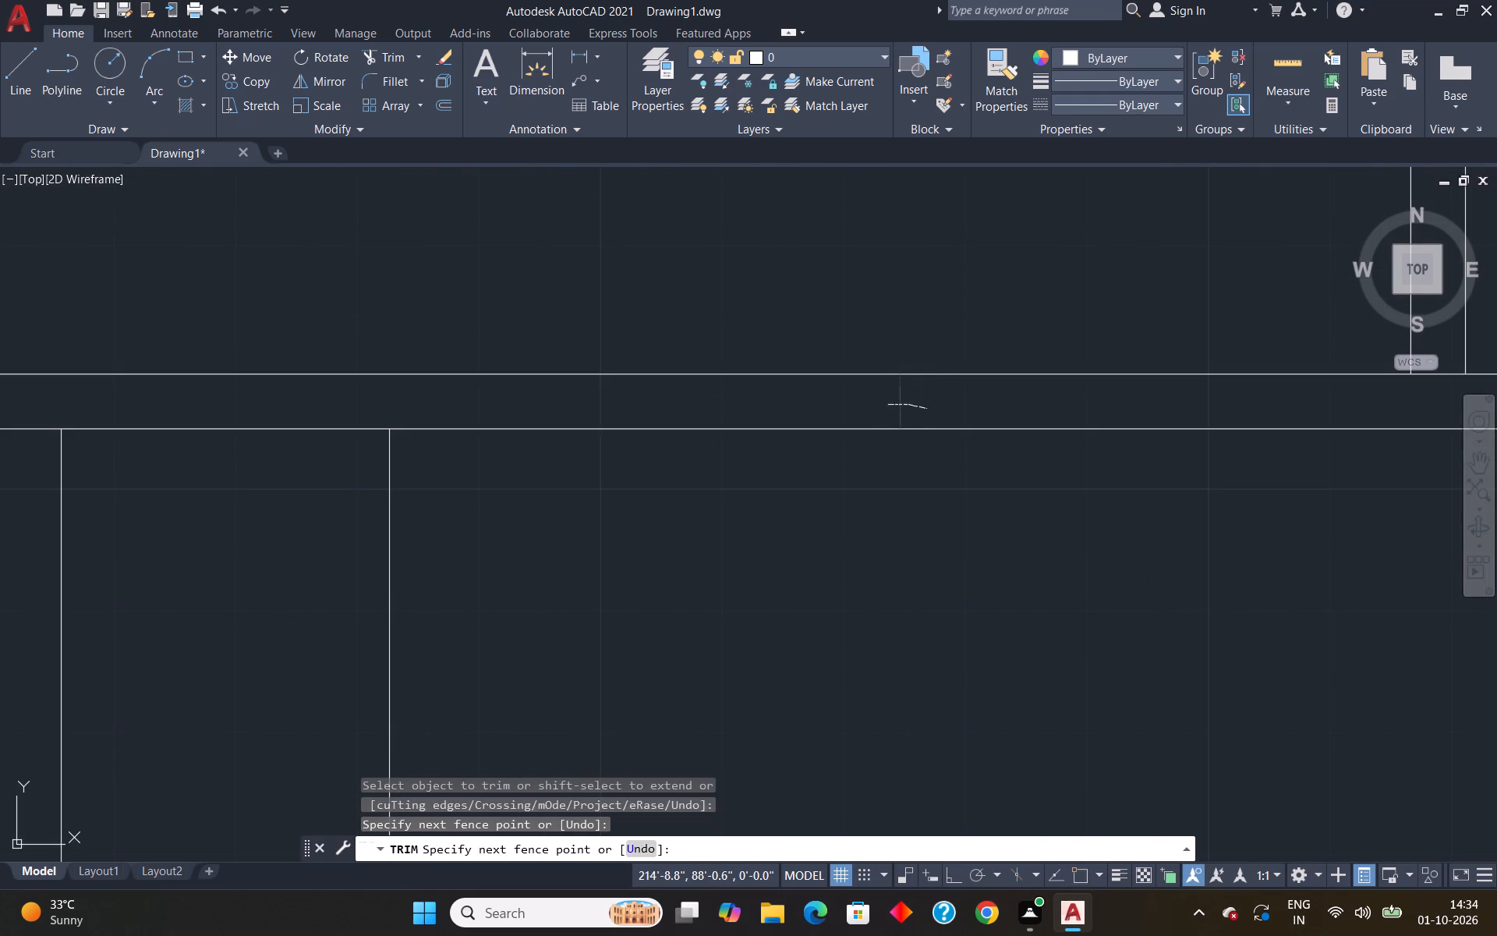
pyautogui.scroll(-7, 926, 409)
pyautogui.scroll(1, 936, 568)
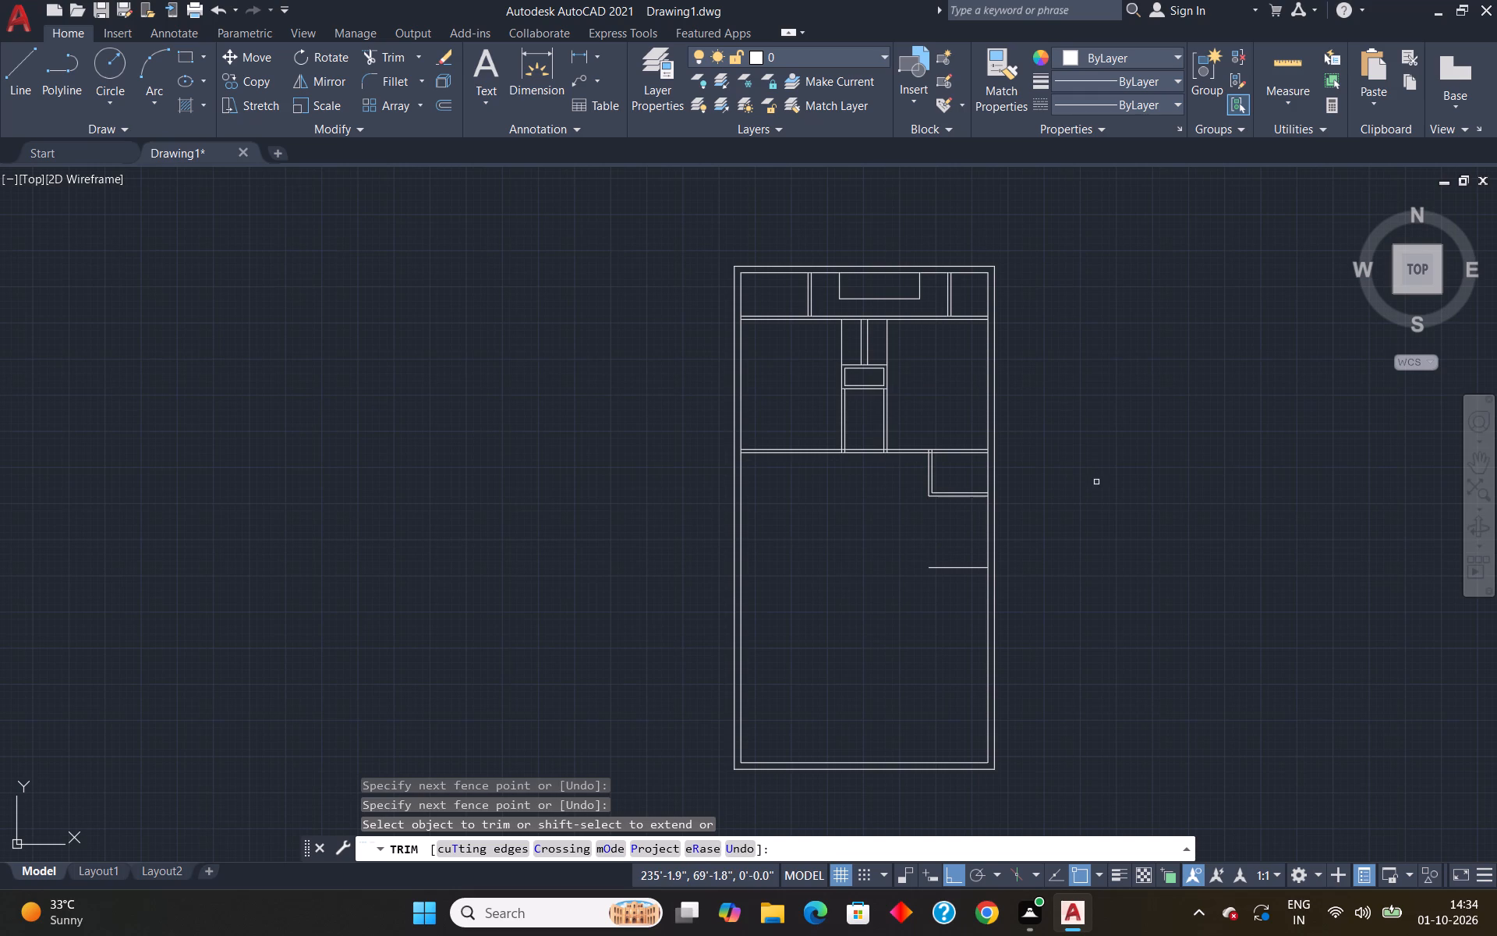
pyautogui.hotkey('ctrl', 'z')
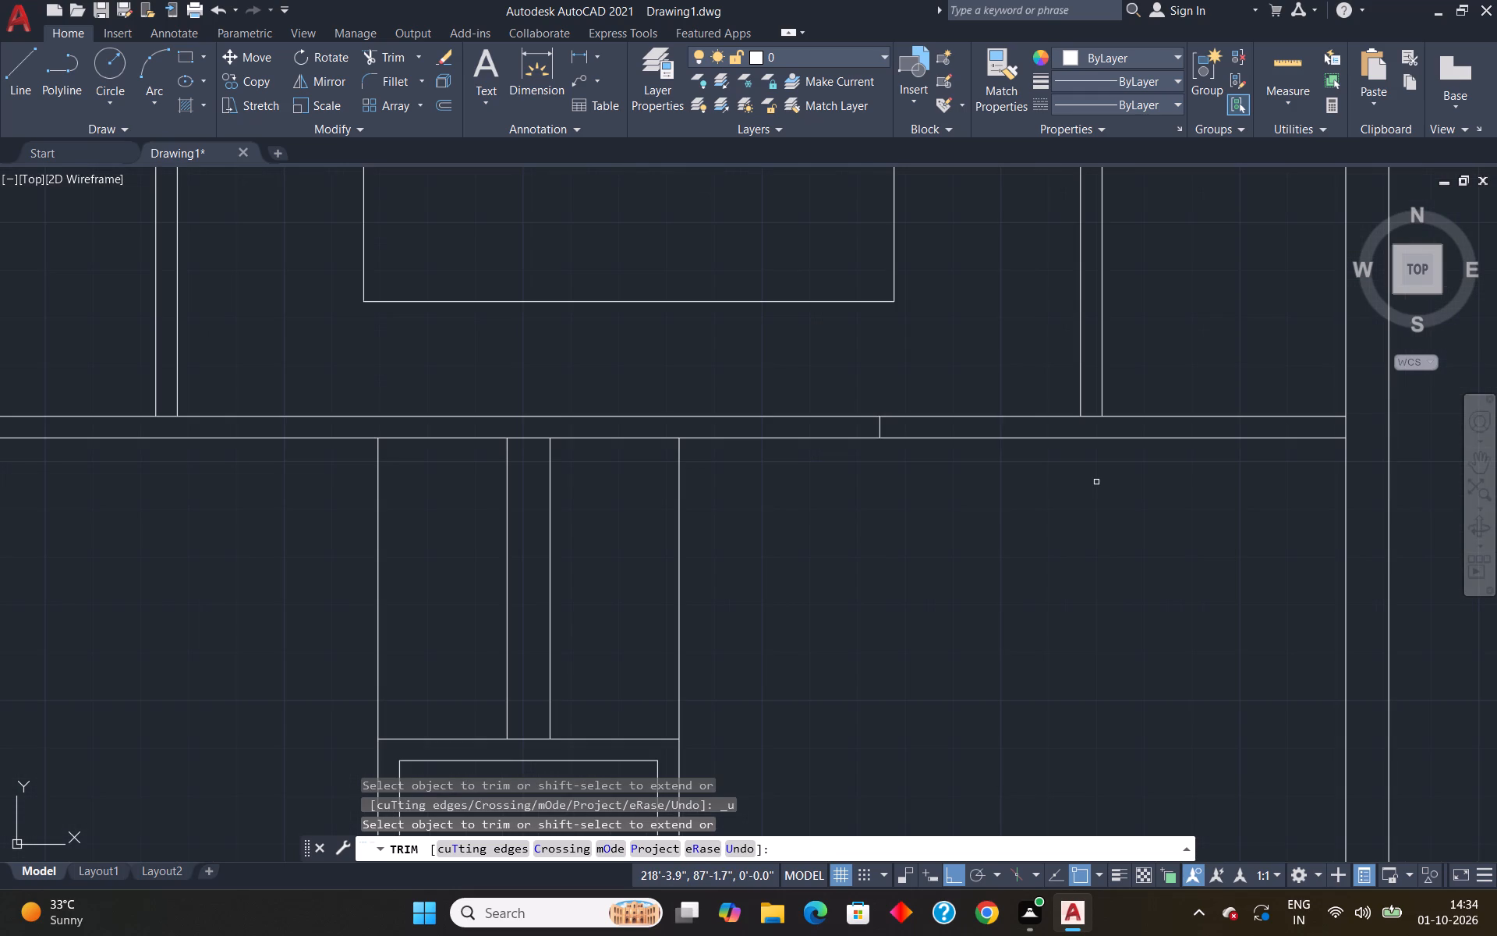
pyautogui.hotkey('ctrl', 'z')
# Trim the vertical line from the upper partition down to the bottom line of the middle horizontal partition, including inside both partitions.
pyautogui.scroll(-3, 1096, 482)
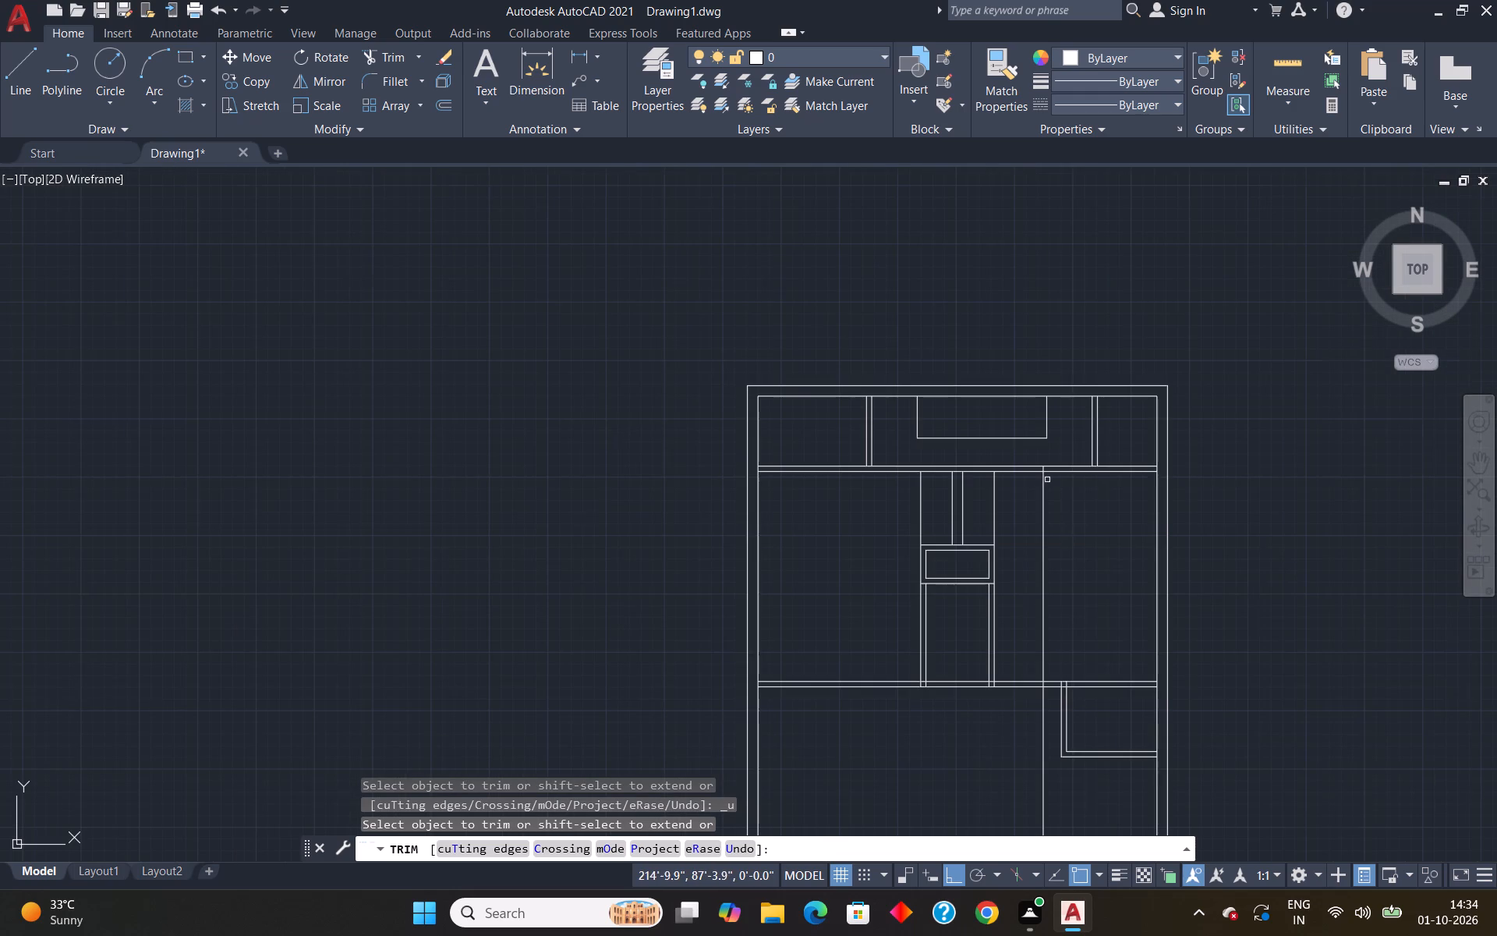
pyautogui.scroll(3, 1047, 480)
pyautogui.click(1022, 436)
pyautogui.scroll(-4, 1063, 551)
pyautogui.scroll(3, 1071, 683)
pyautogui.moveTo(1033, 507); pyautogui.dragTo(953, 526)
pyautogui.scroll(2, 1014, 631)
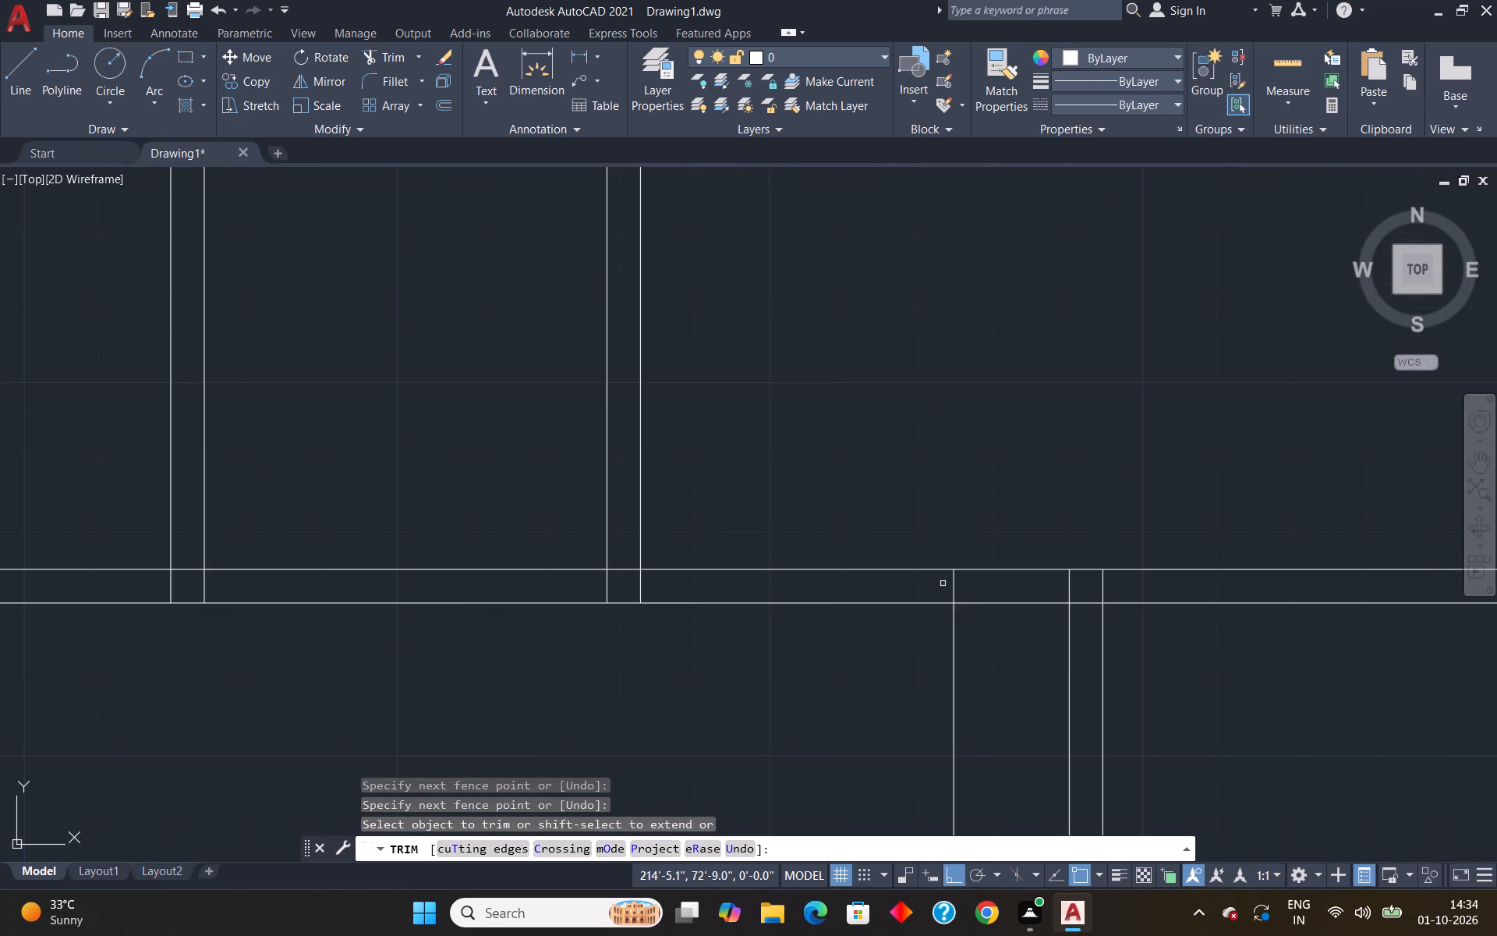
pyautogui.moveTo(943, 583); pyautogui.dragTo(964, 583)
pyautogui.scroll(-7, 964, 577)
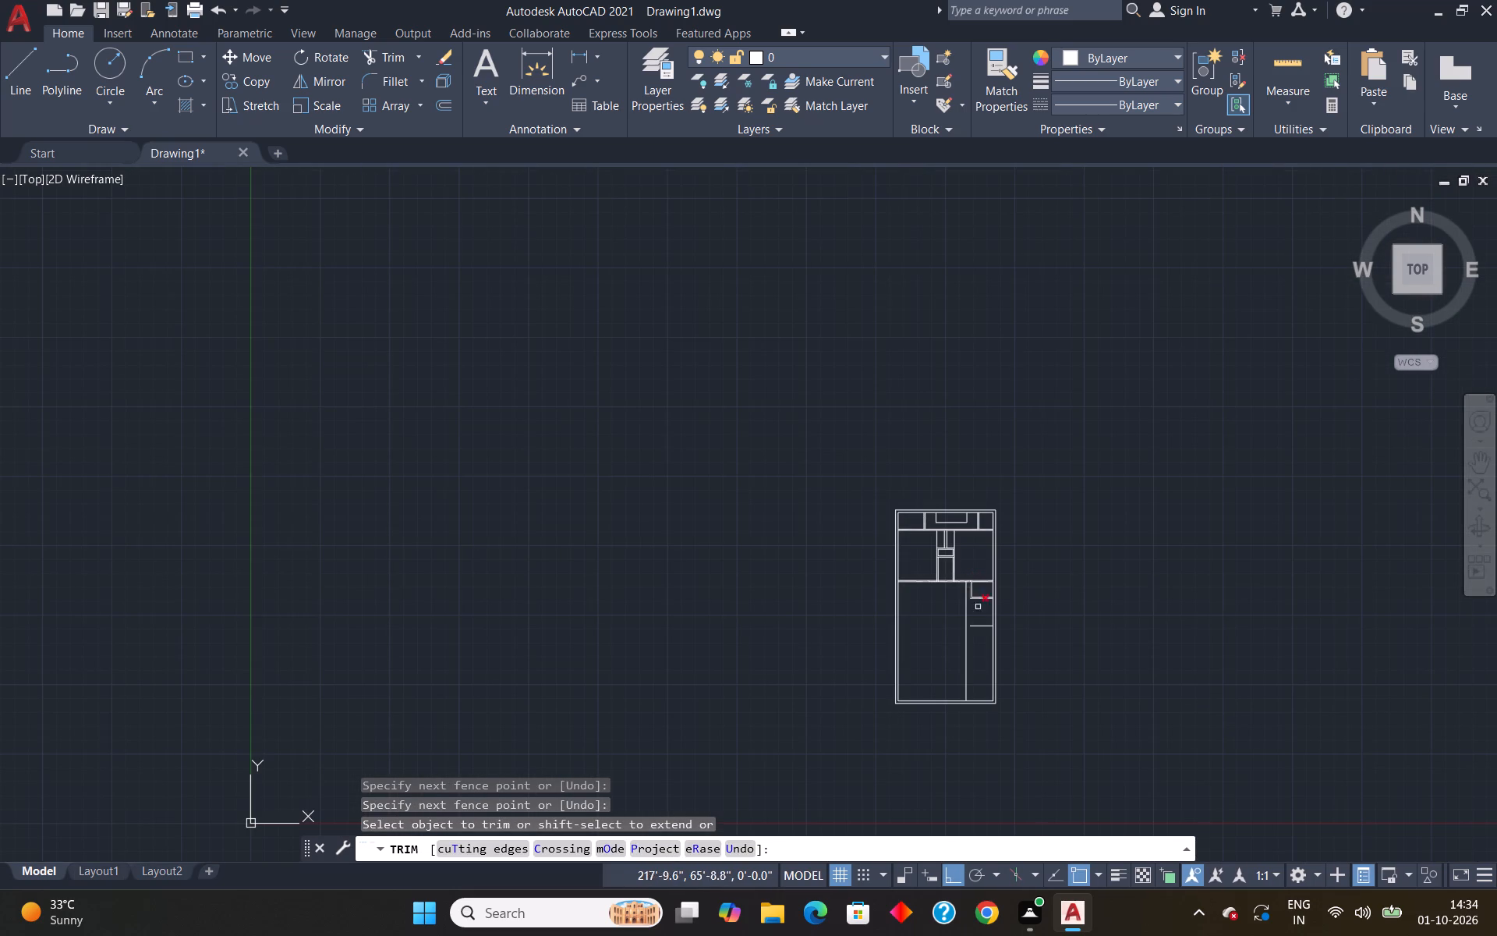
pyautogui.press('space')
# Extend the short horizontal line below the small corner room leftward to the new vertical line.
pyautogui.write('ex')
pyautogui.press('Return')
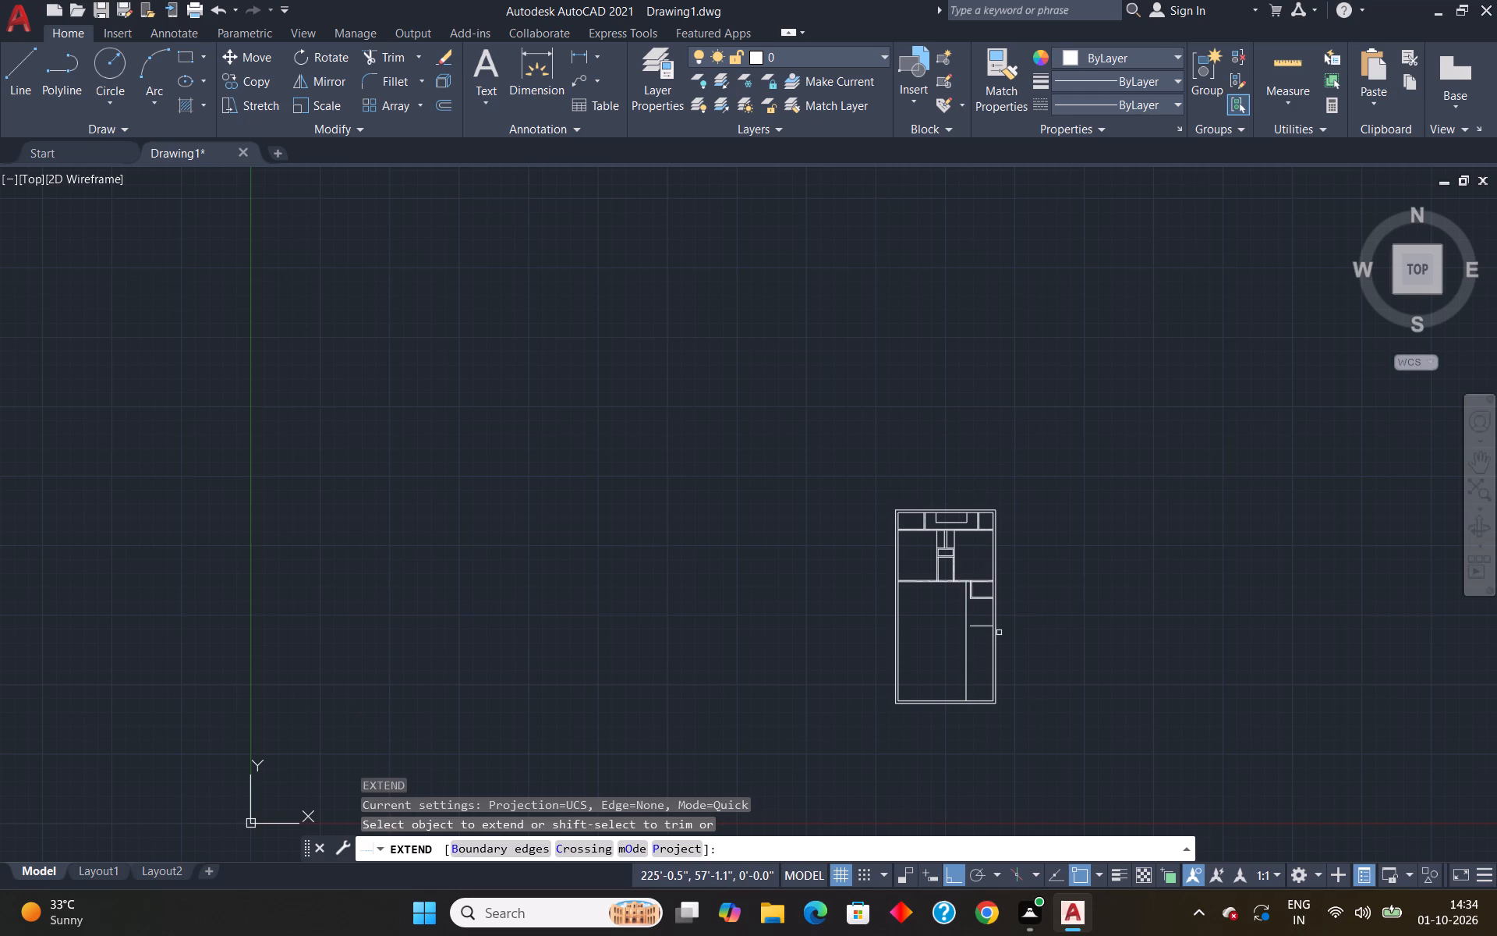
pyautogui.click(979, 624)
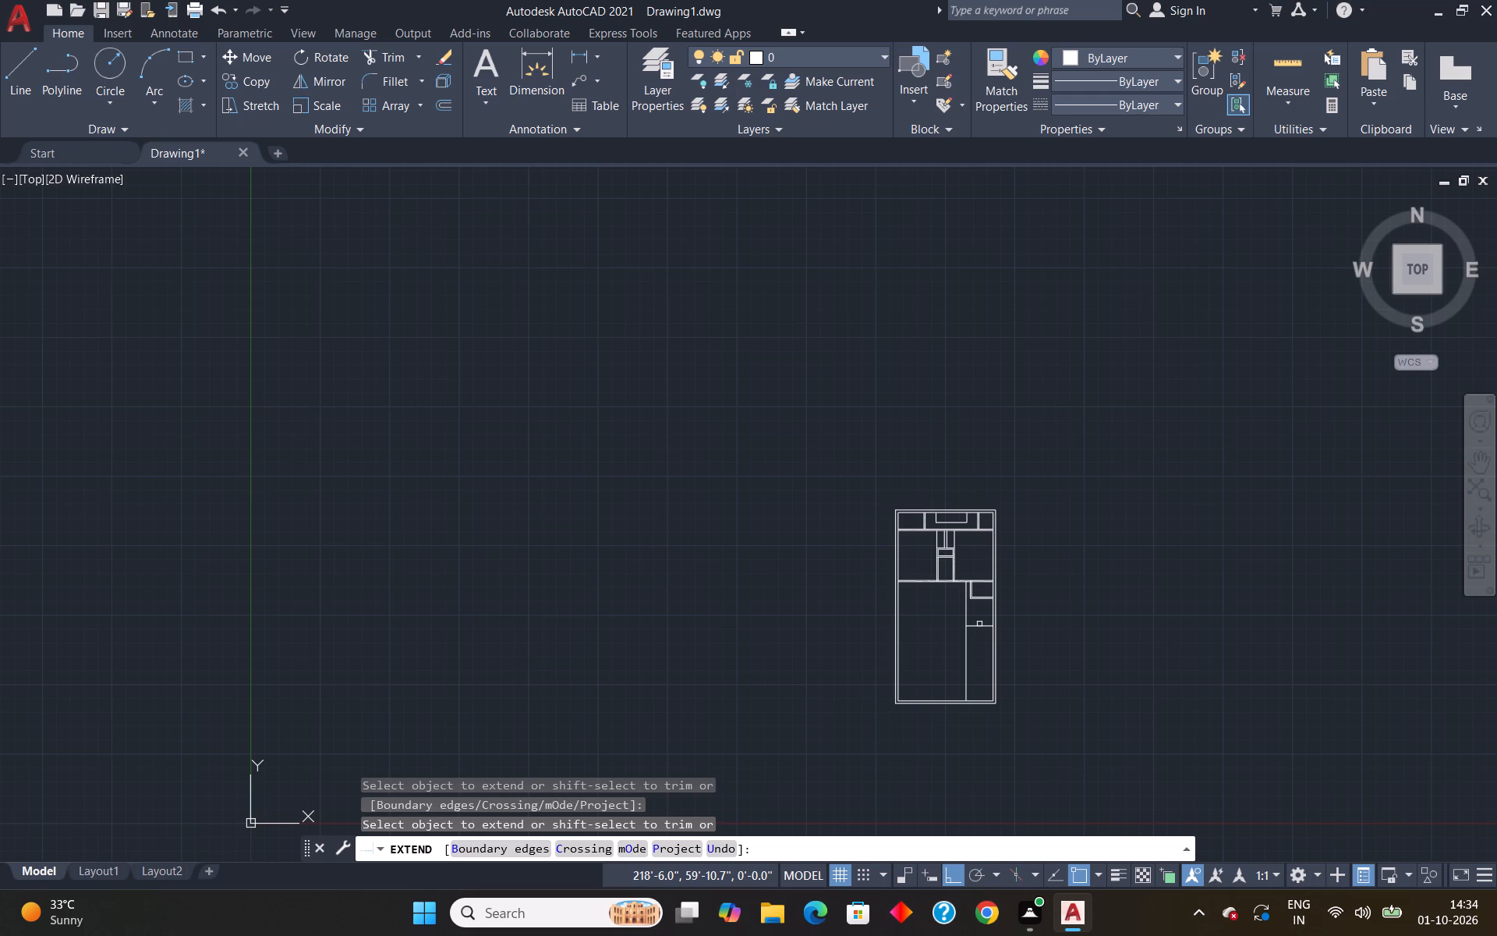
pyautogui.press('space')
# Offset the extended horizontal line 9" downward to give the room's bottom wall its thickness.
pyautogui.scroll(4, 966, 615)
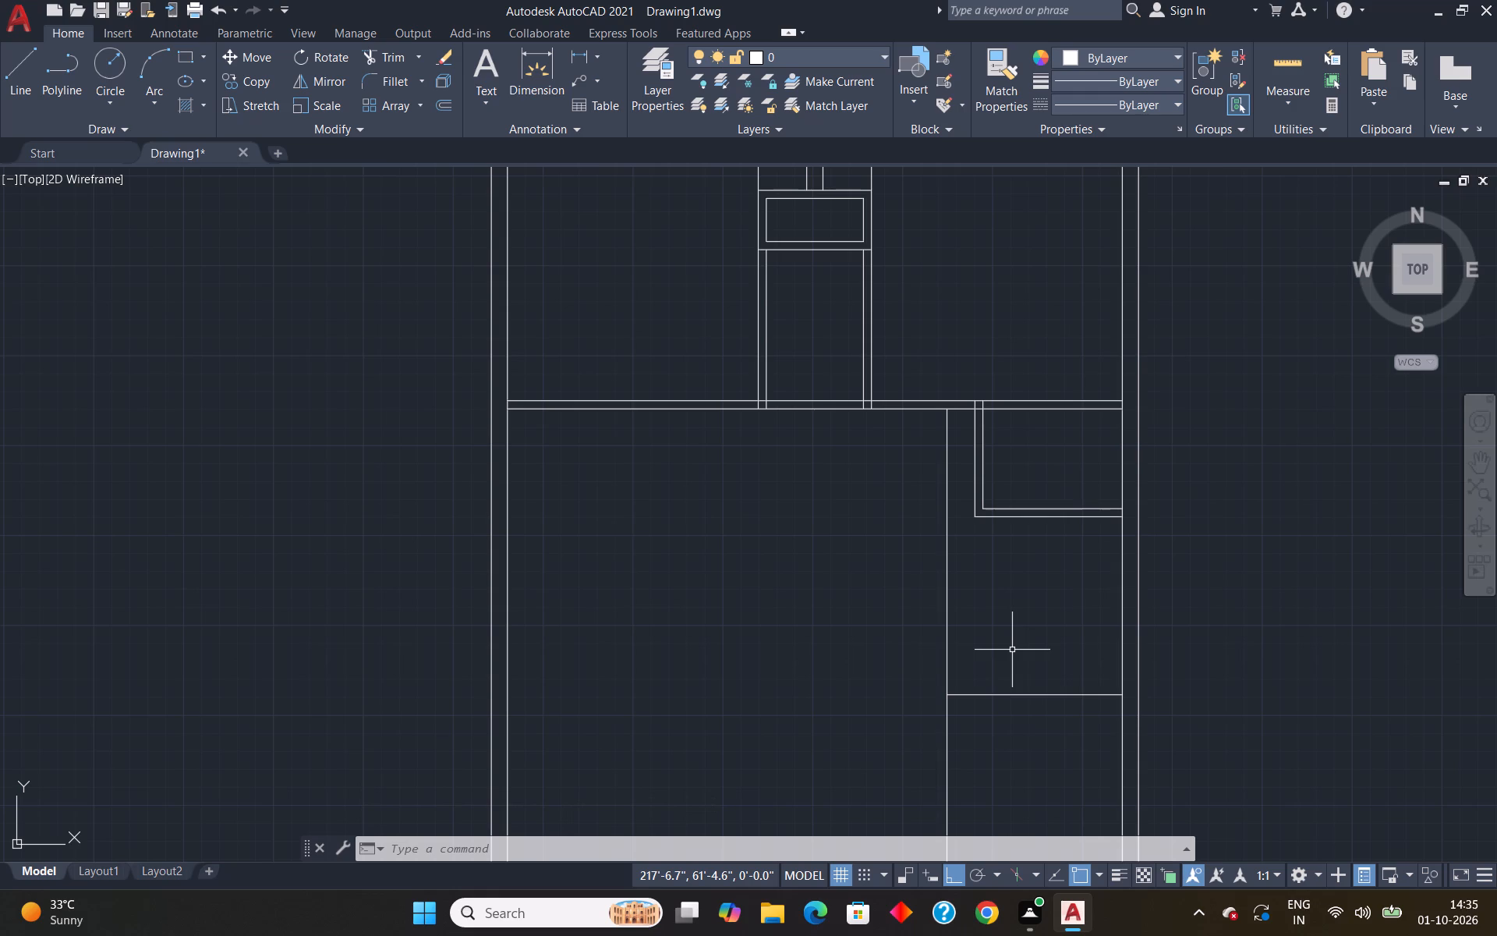
pyautogui.press('o')
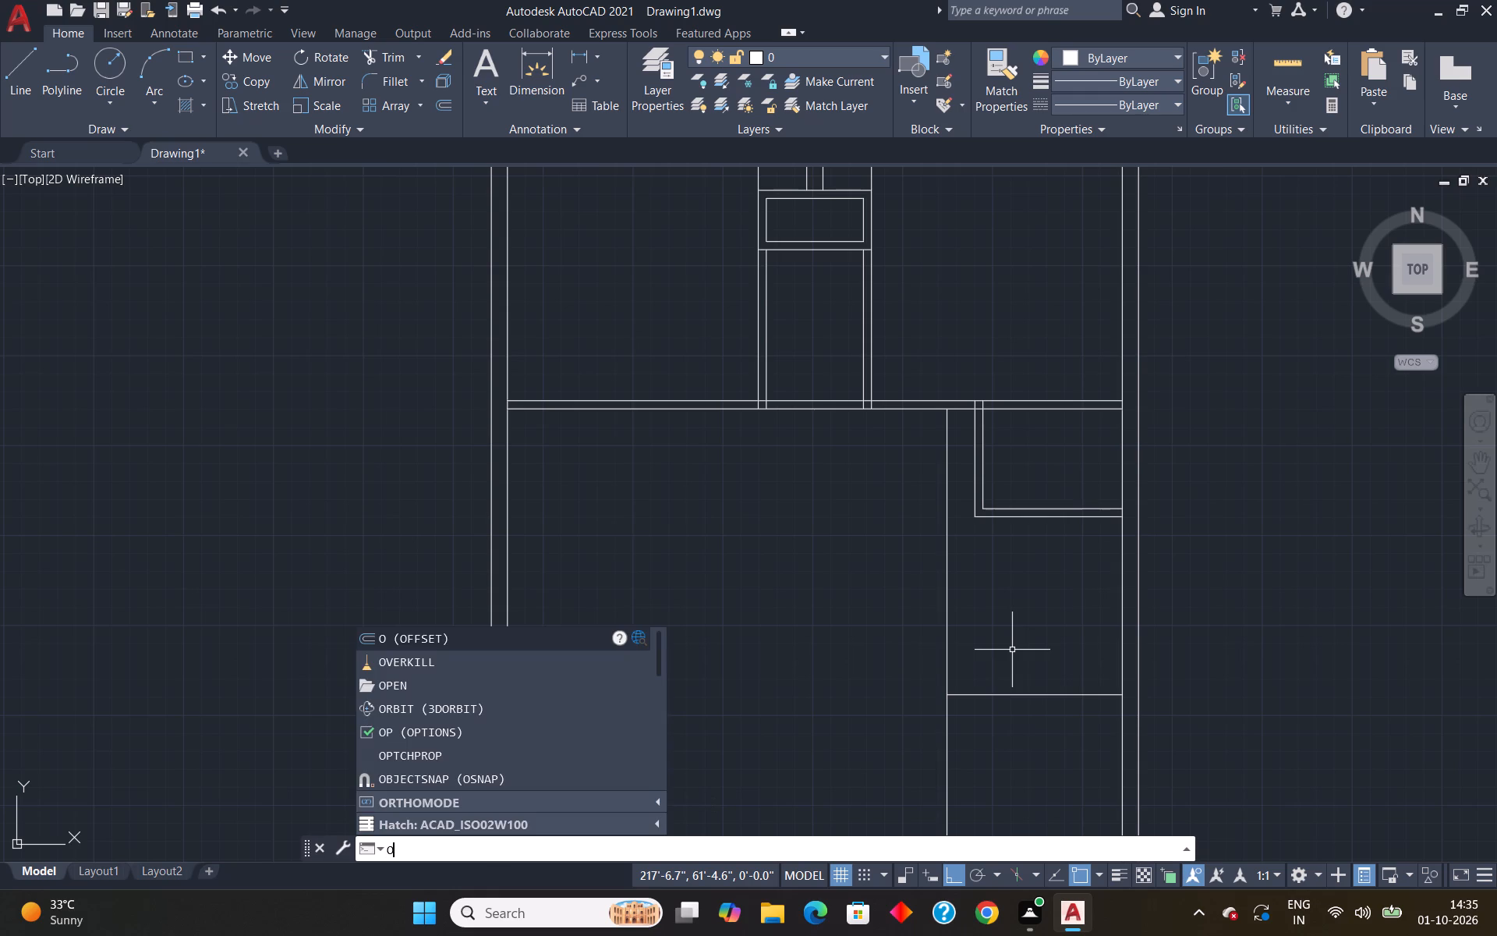
pyautogui.press('Return')
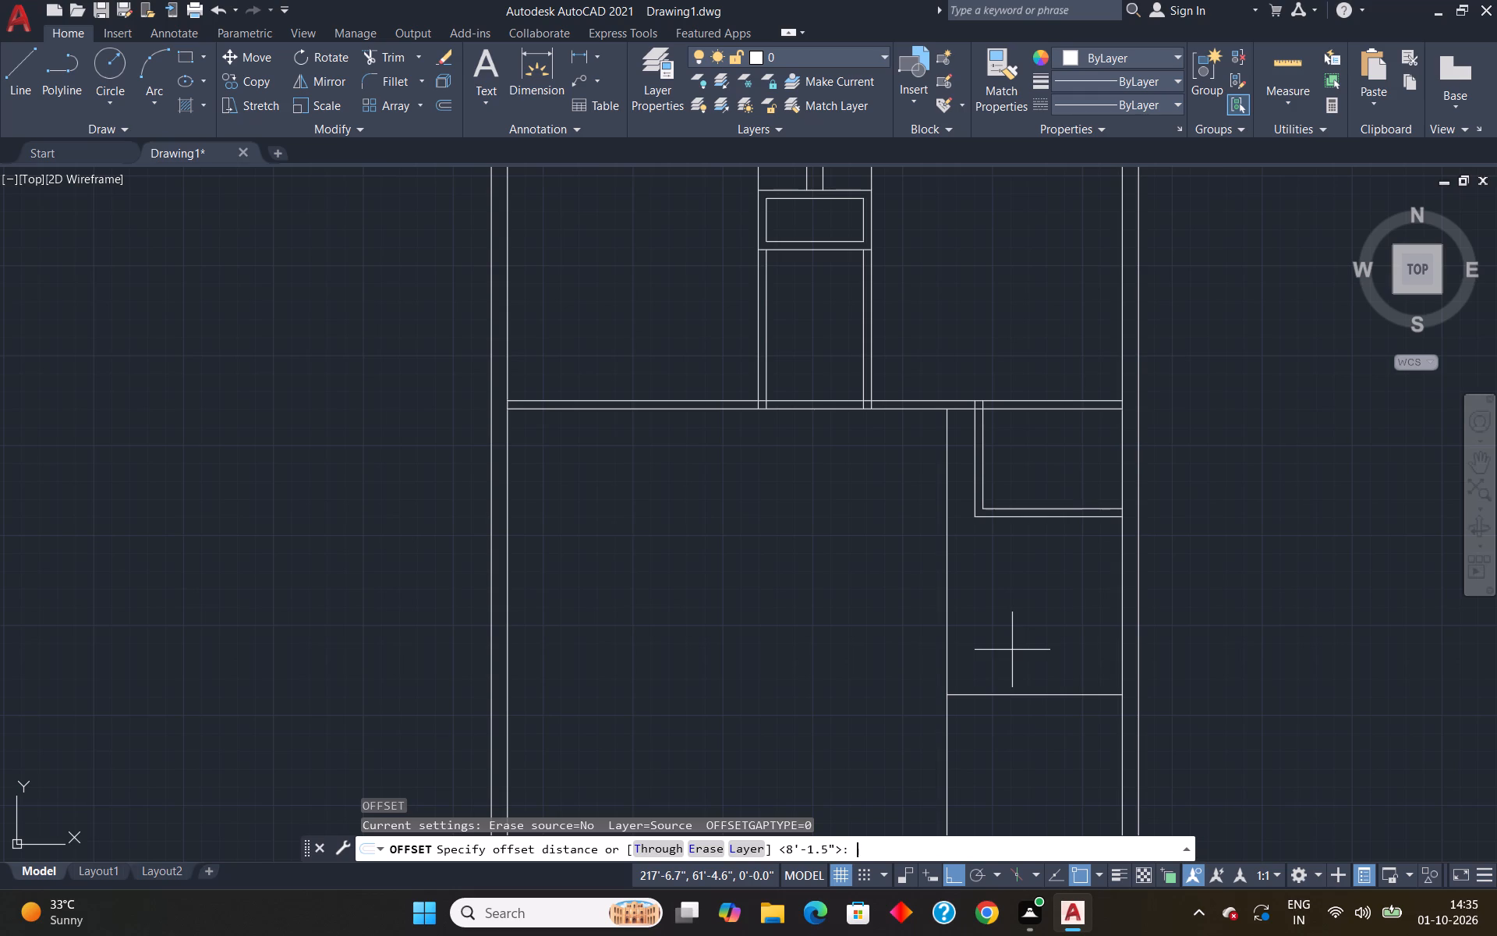
pyautogui.write('9"')
pyautogui.press('Return')
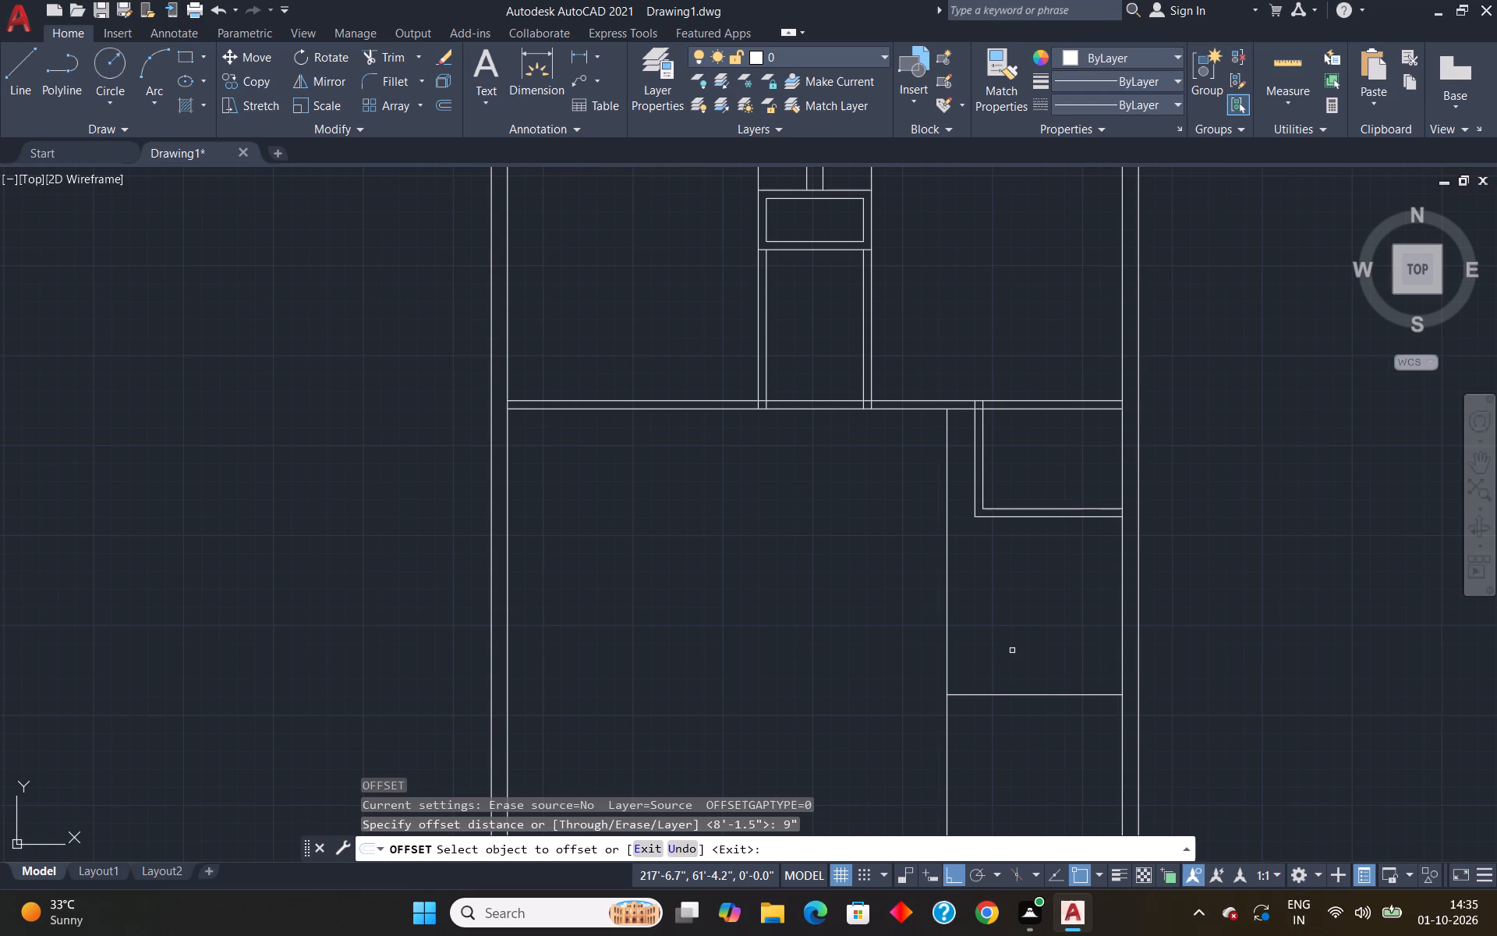
pyautogui.click(1030, 693)
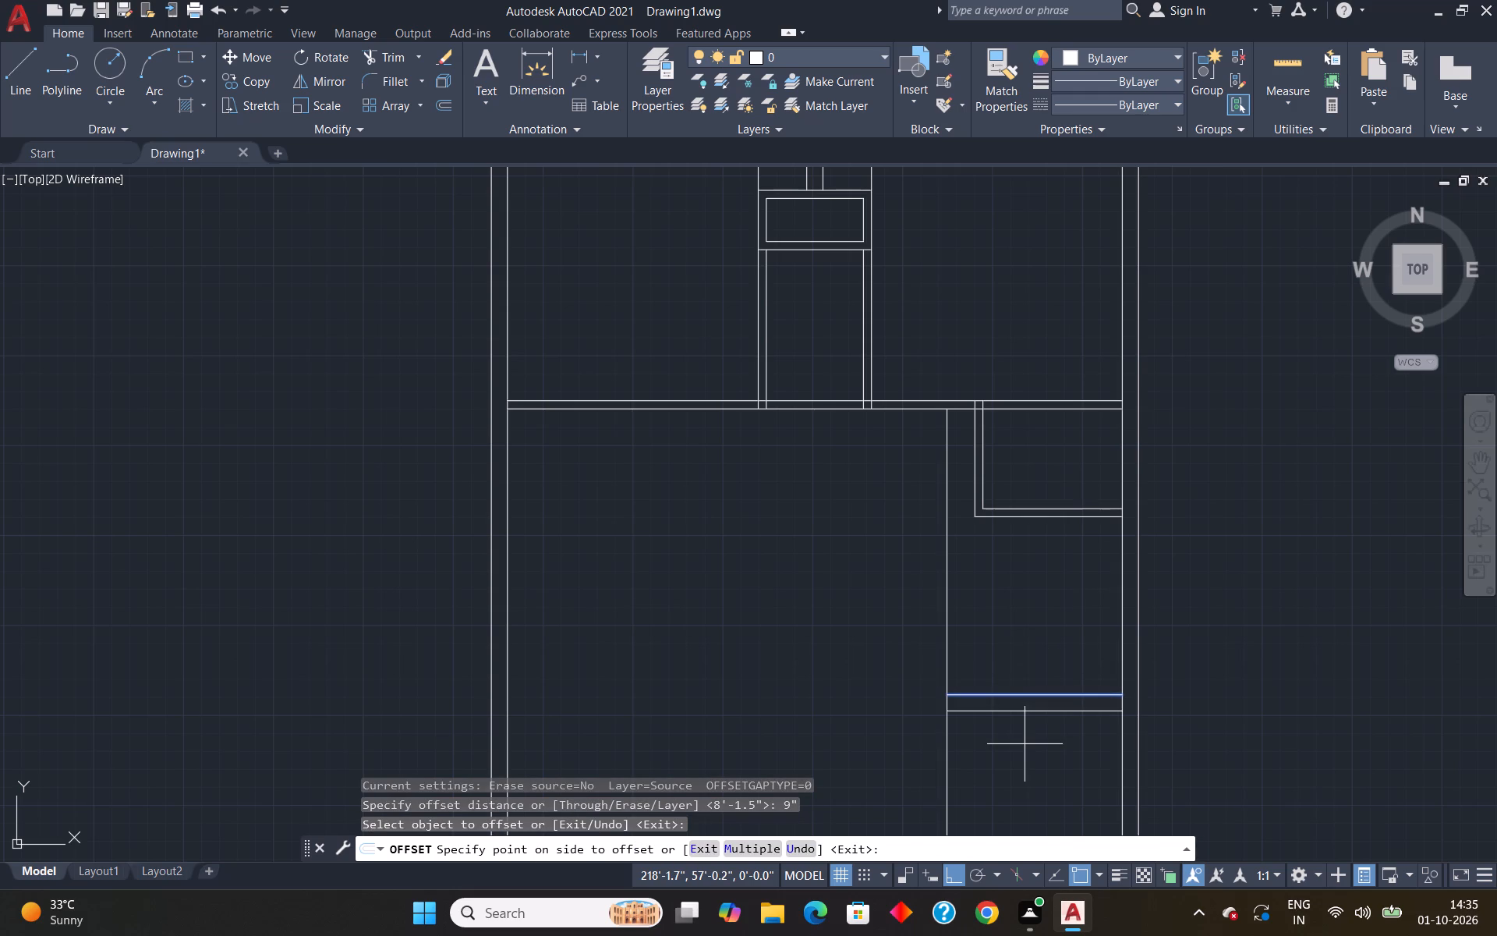
pyautogui.click(1025, 744)
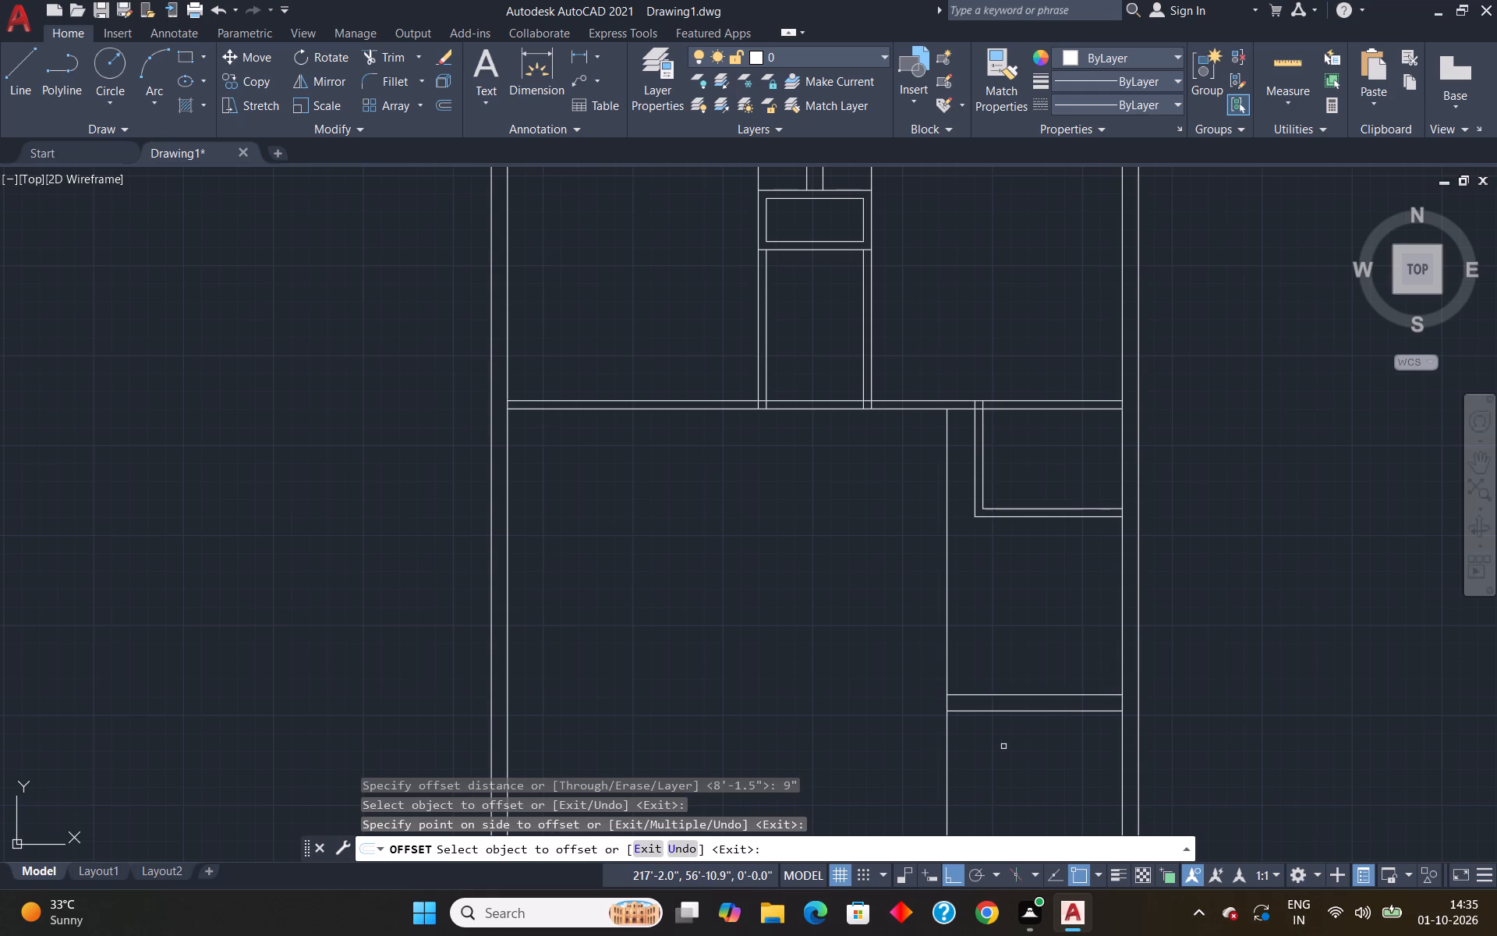
pyautogui.press('space')
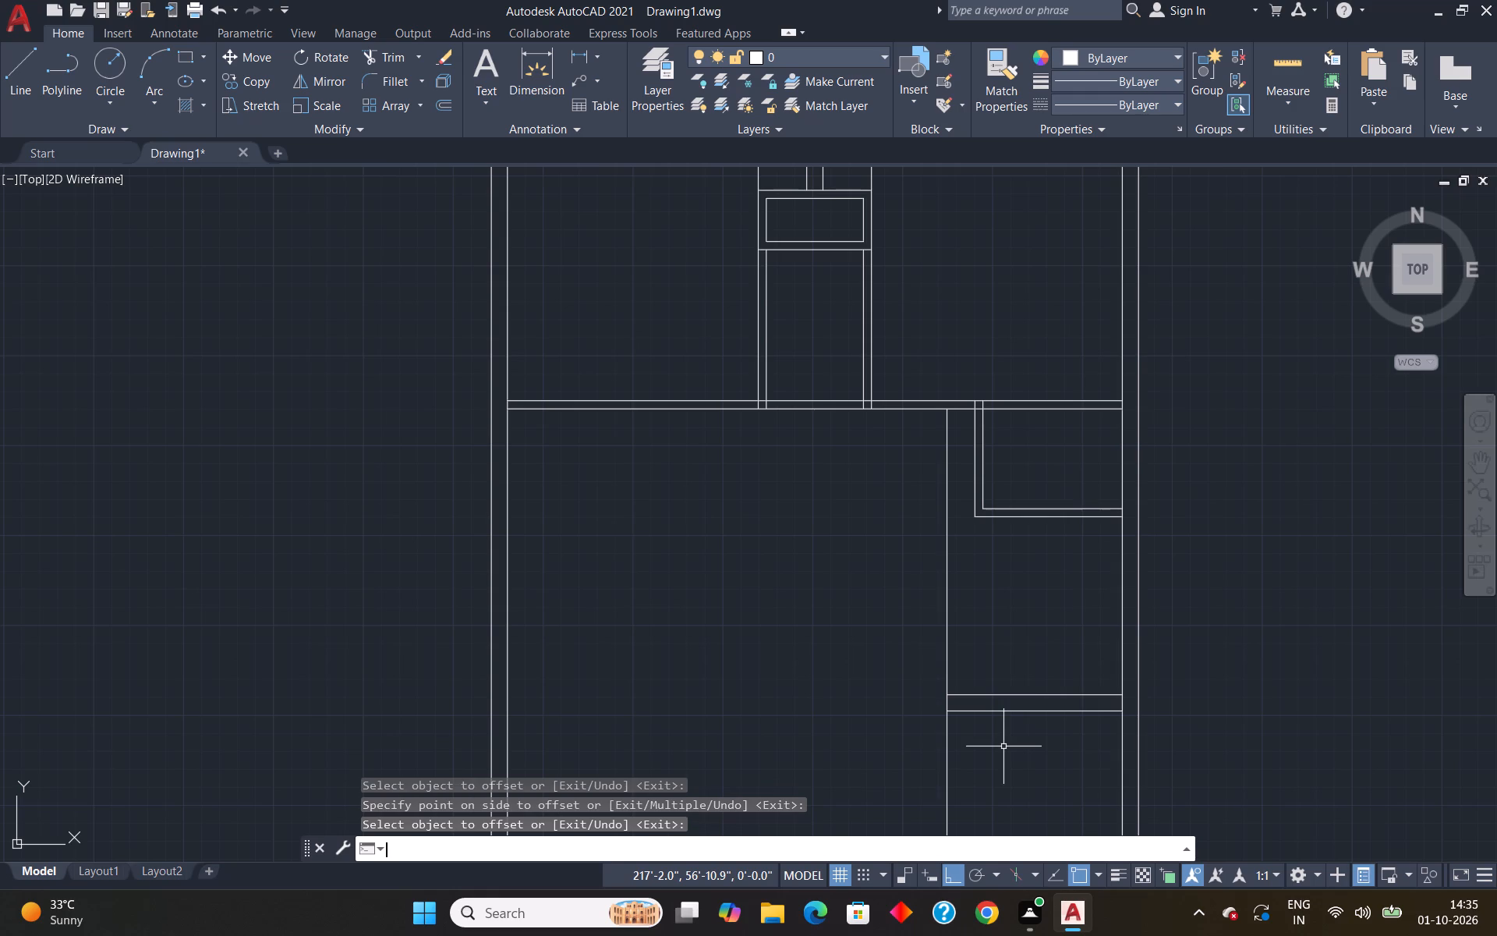
# Offset the new vertical line 4.5" to the right to form the partition's second face.
pyautogui.press('o')
pyautogui.press('Return')
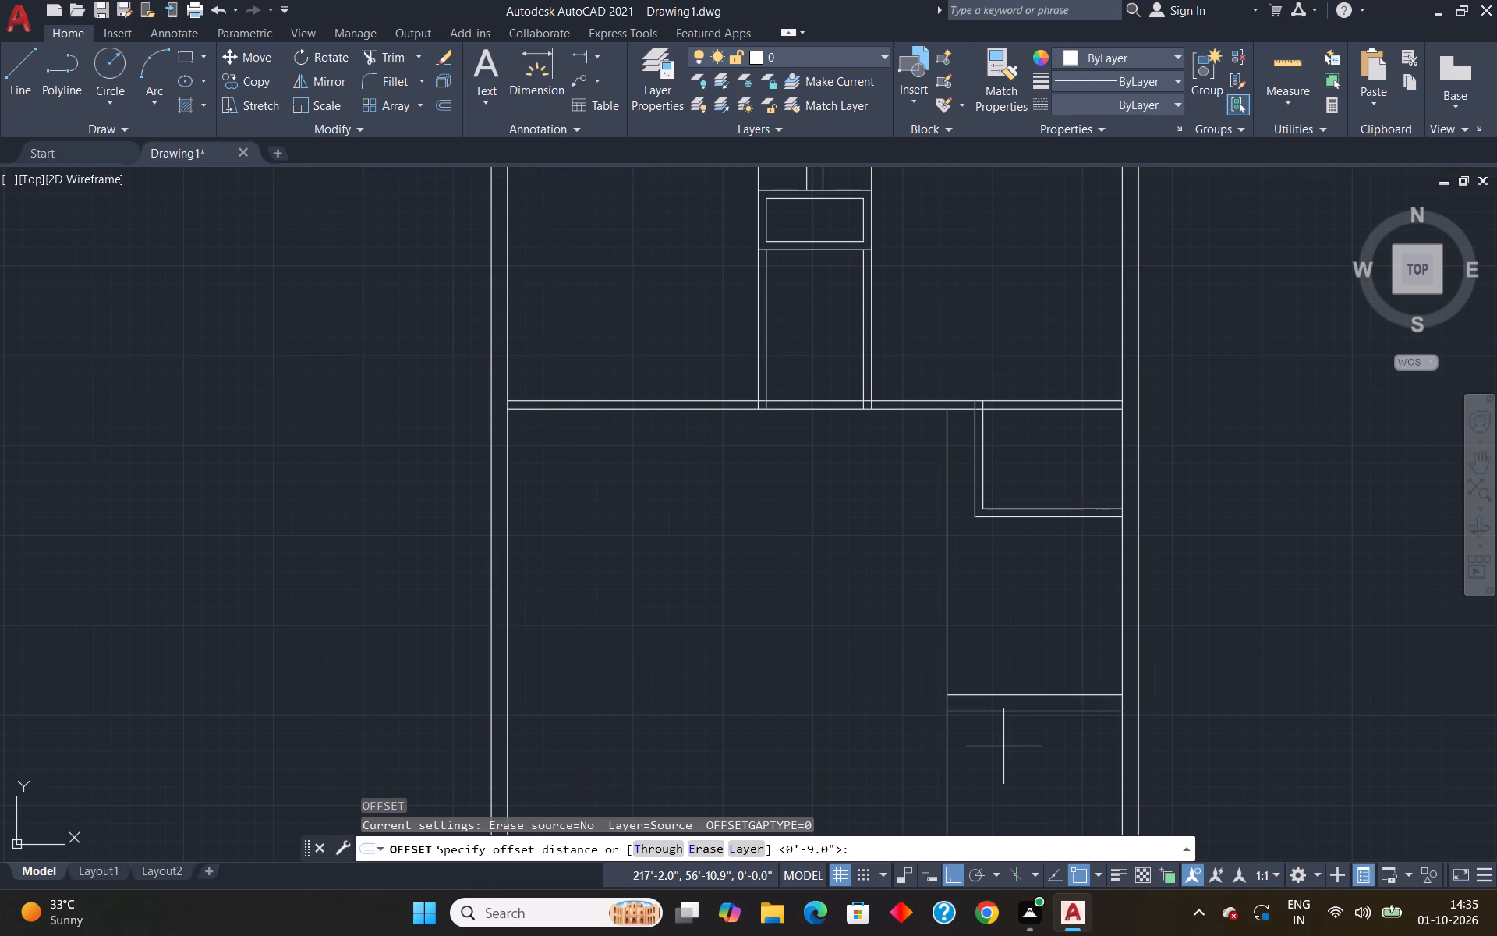
pyautogui.write('4.5"')
pyautogui.press('Return')
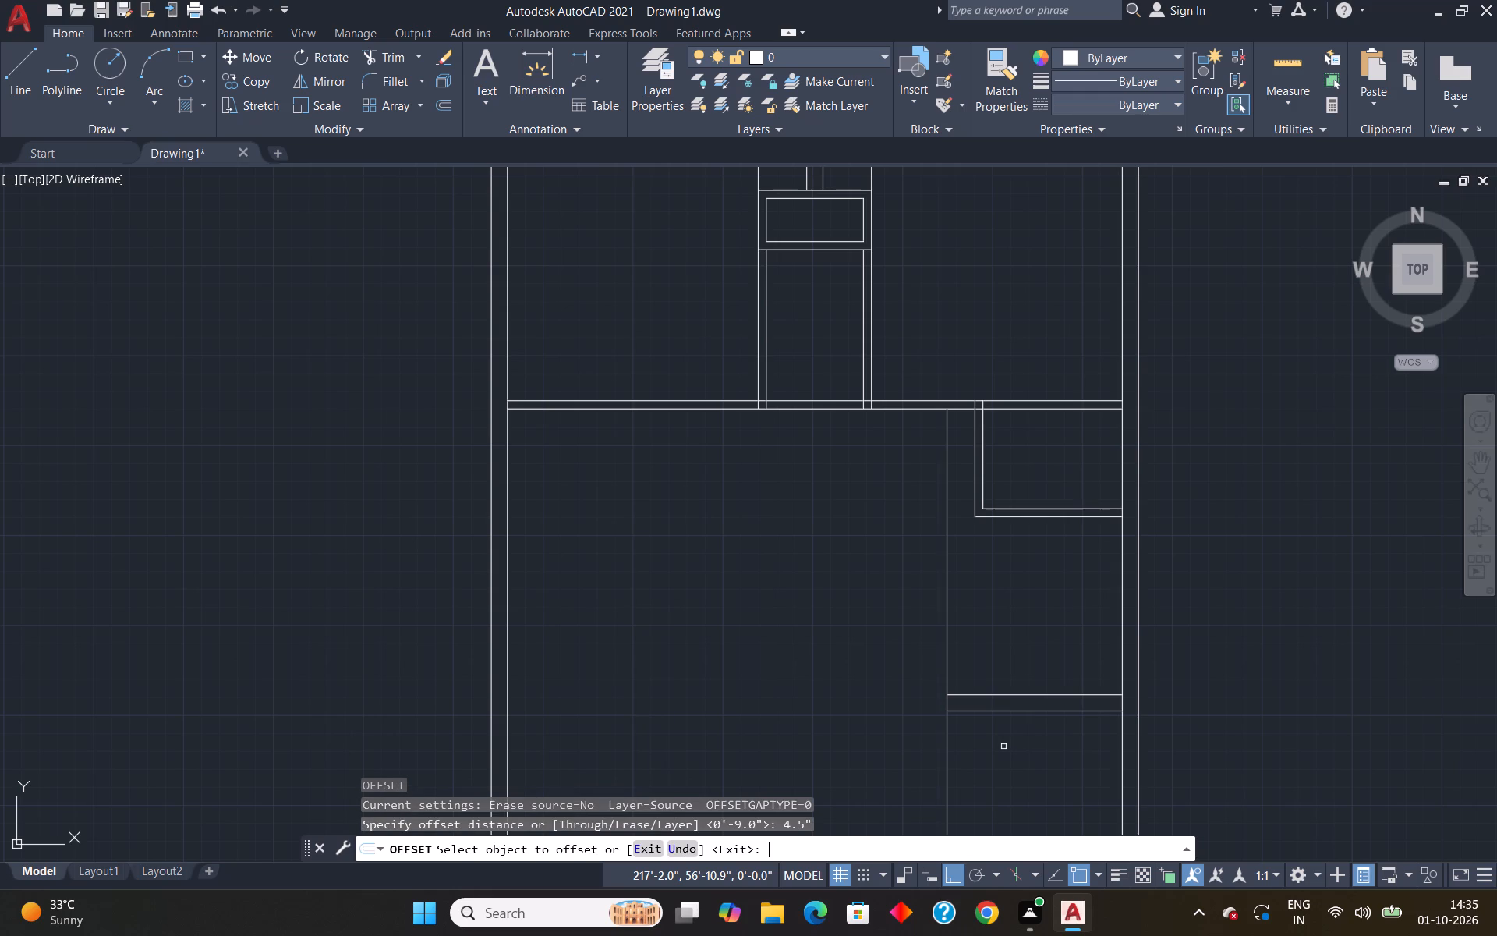
pyautogui.click(946, 739)
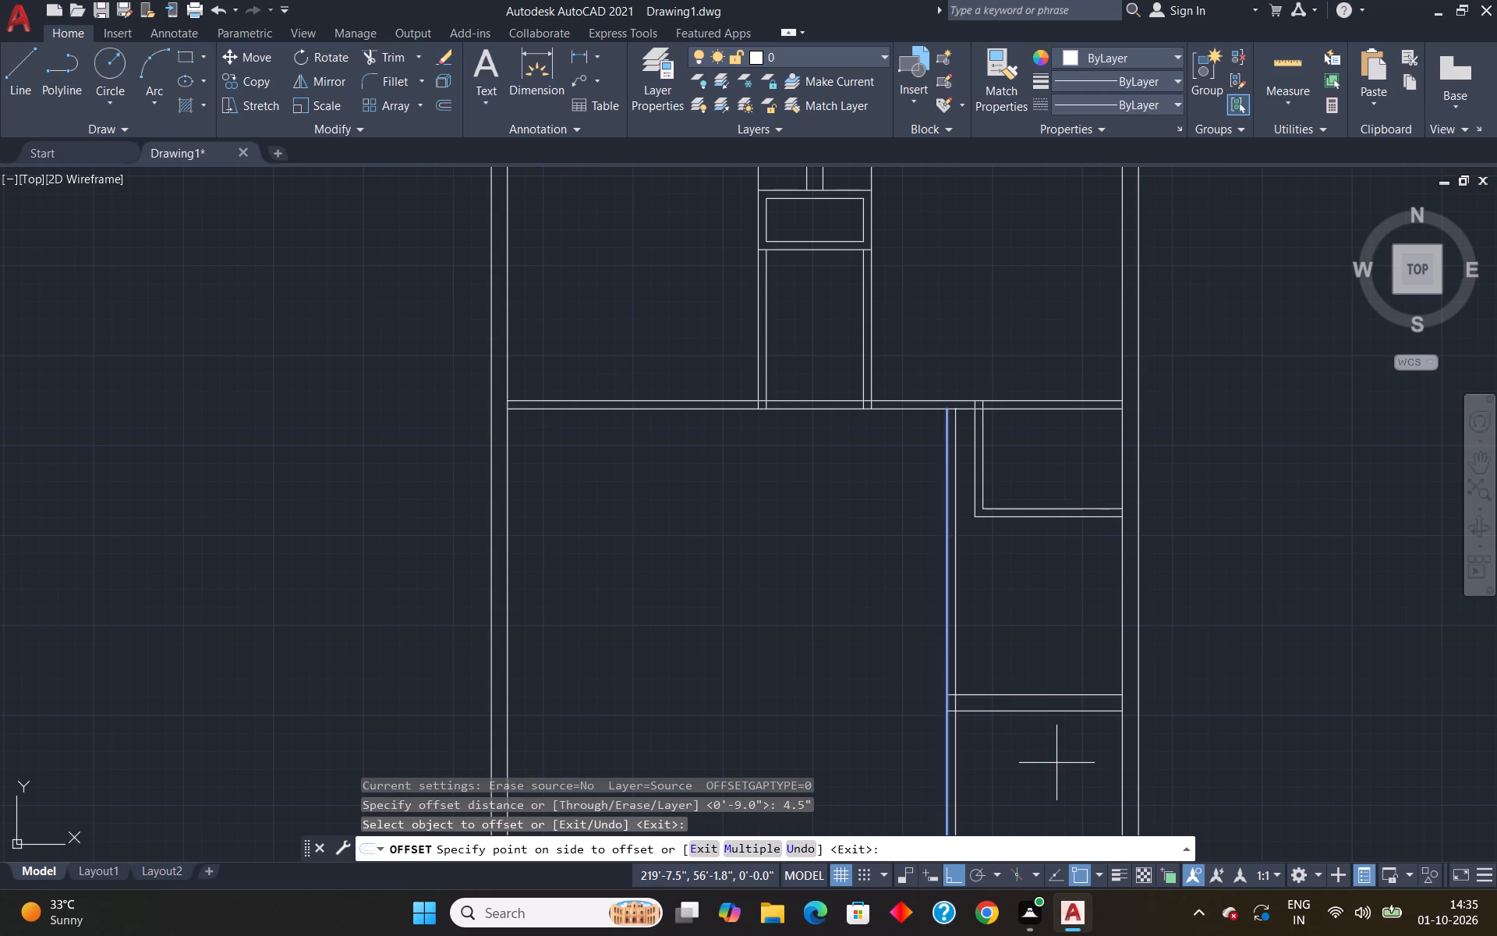
pyautogui.click(1056, 763)
pyautogui.press('space')
# Trim both vertical partition lines below the bottom line of the 9" horizontal wall.
pyautogui.write('tr')
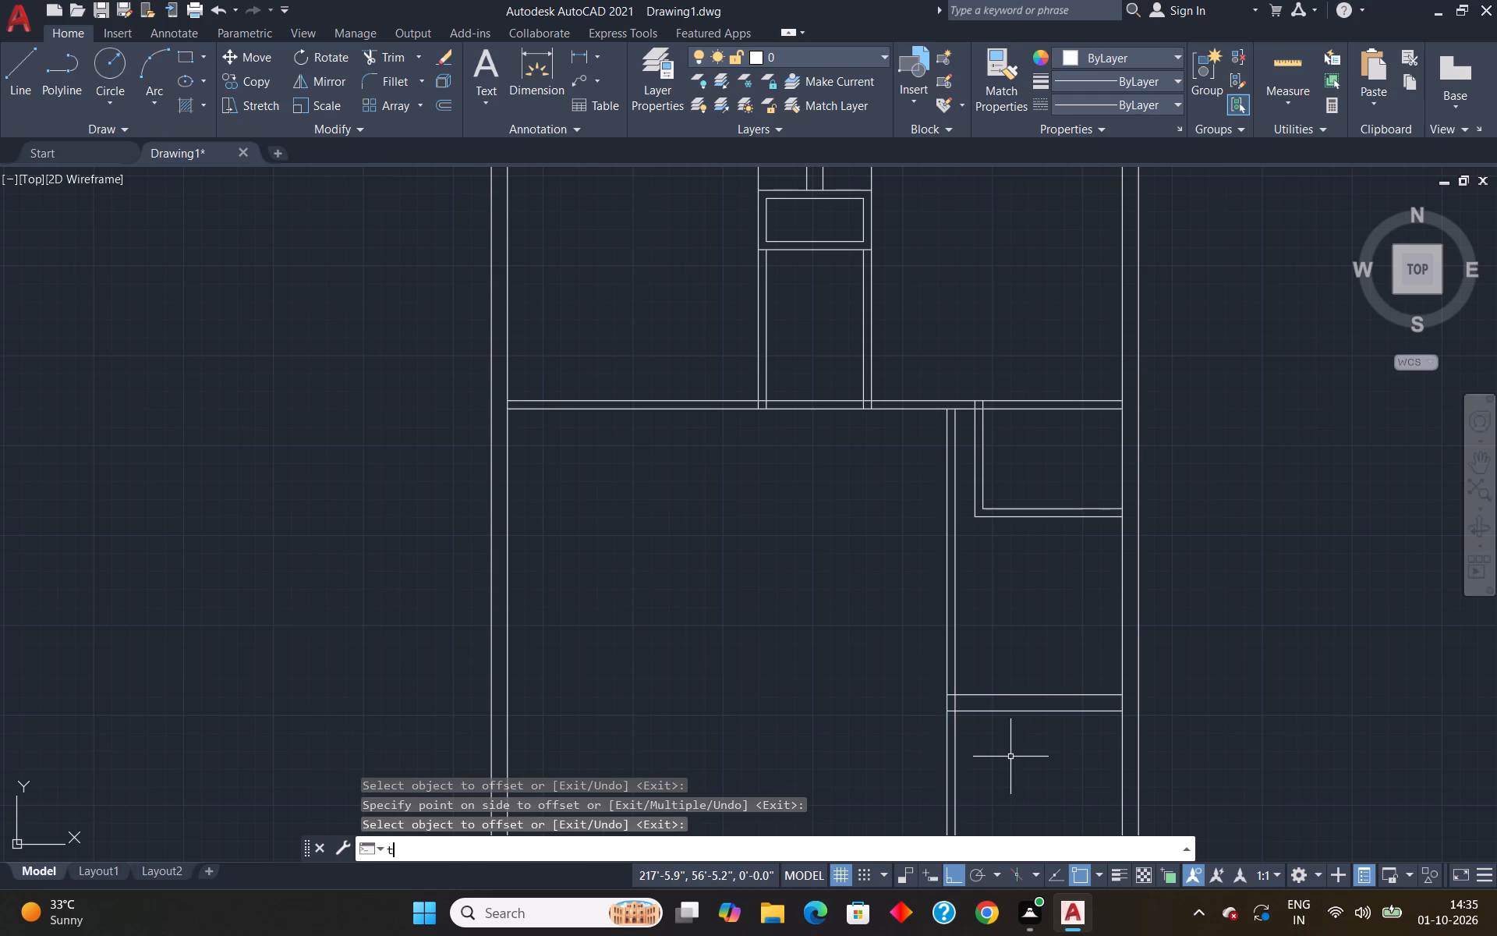
pyautogui.press('Return')
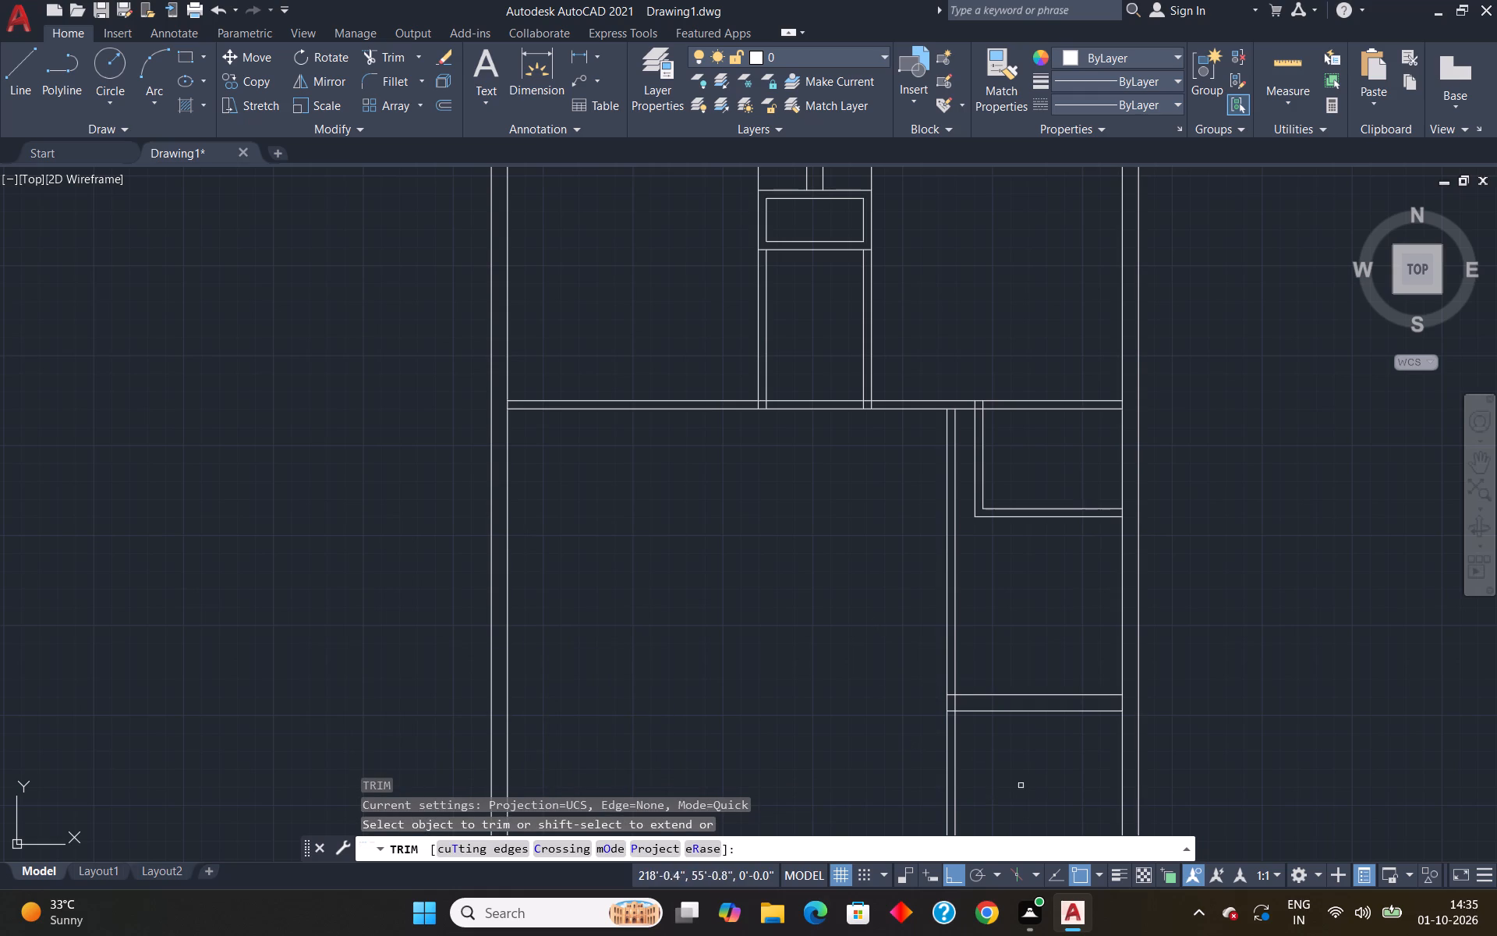
pyautogui.moveTo(1012, 783); pyautogui.dragTo(874, 821)
pyautogui.scroll(-4, 1029, 689)
pyautogui.scroll(3, 1042, 682)
pyautogui.press('space')
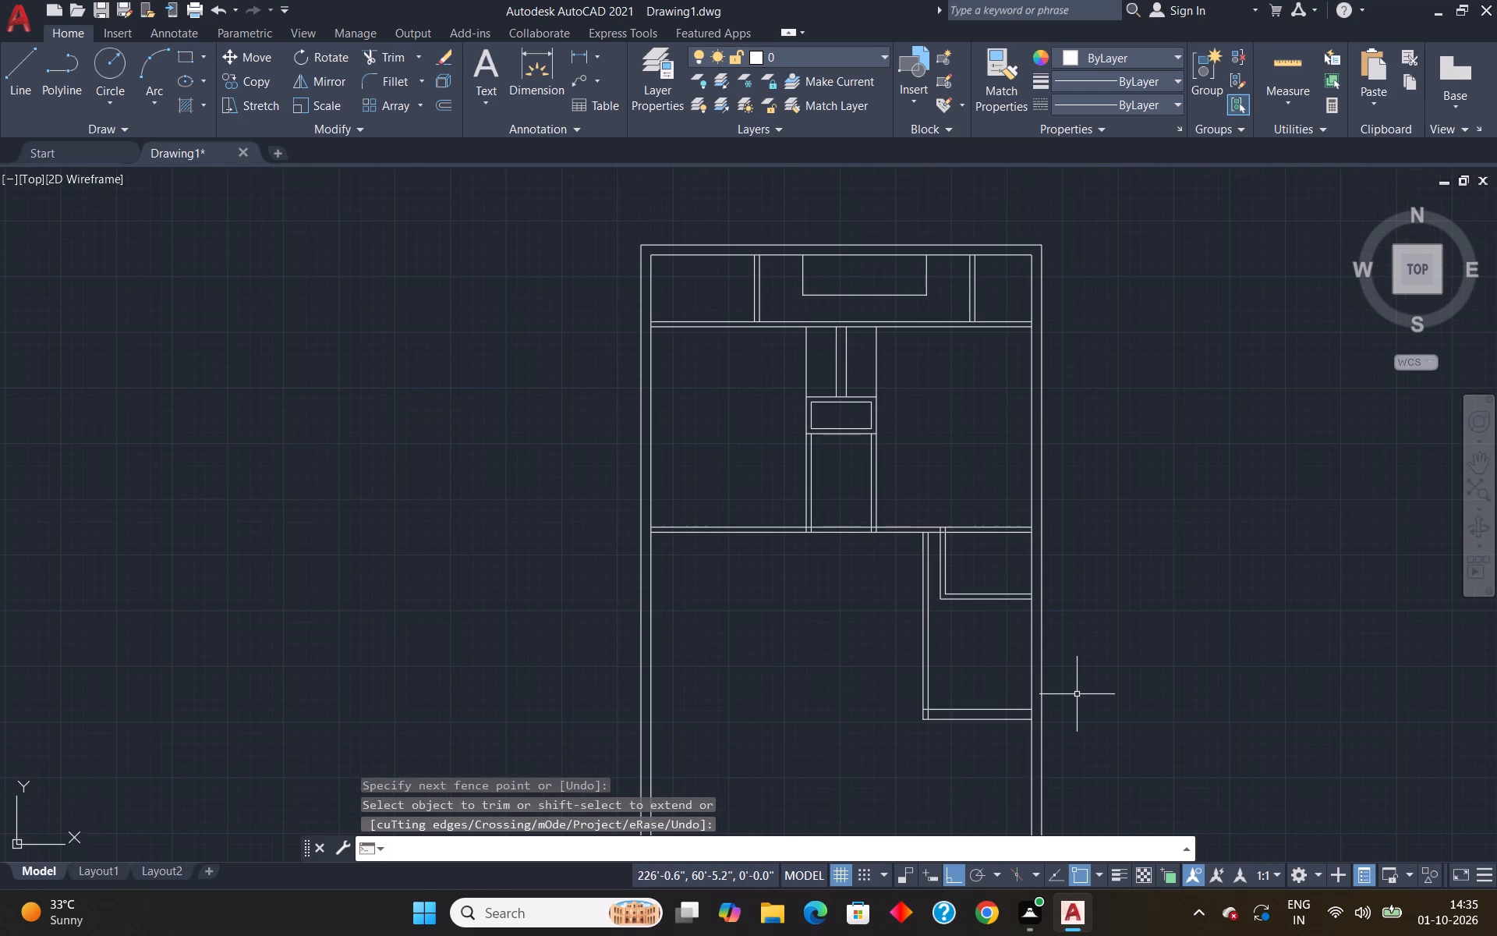
# Draw a short horizontal line closing across the 4.5" partition above its bottom corner, about 10'-6" below the full-width horizontal wall.
pyautogui.press('l')
pyautogui.press('Return')
pyautogui.scroll(1, 920, 689)
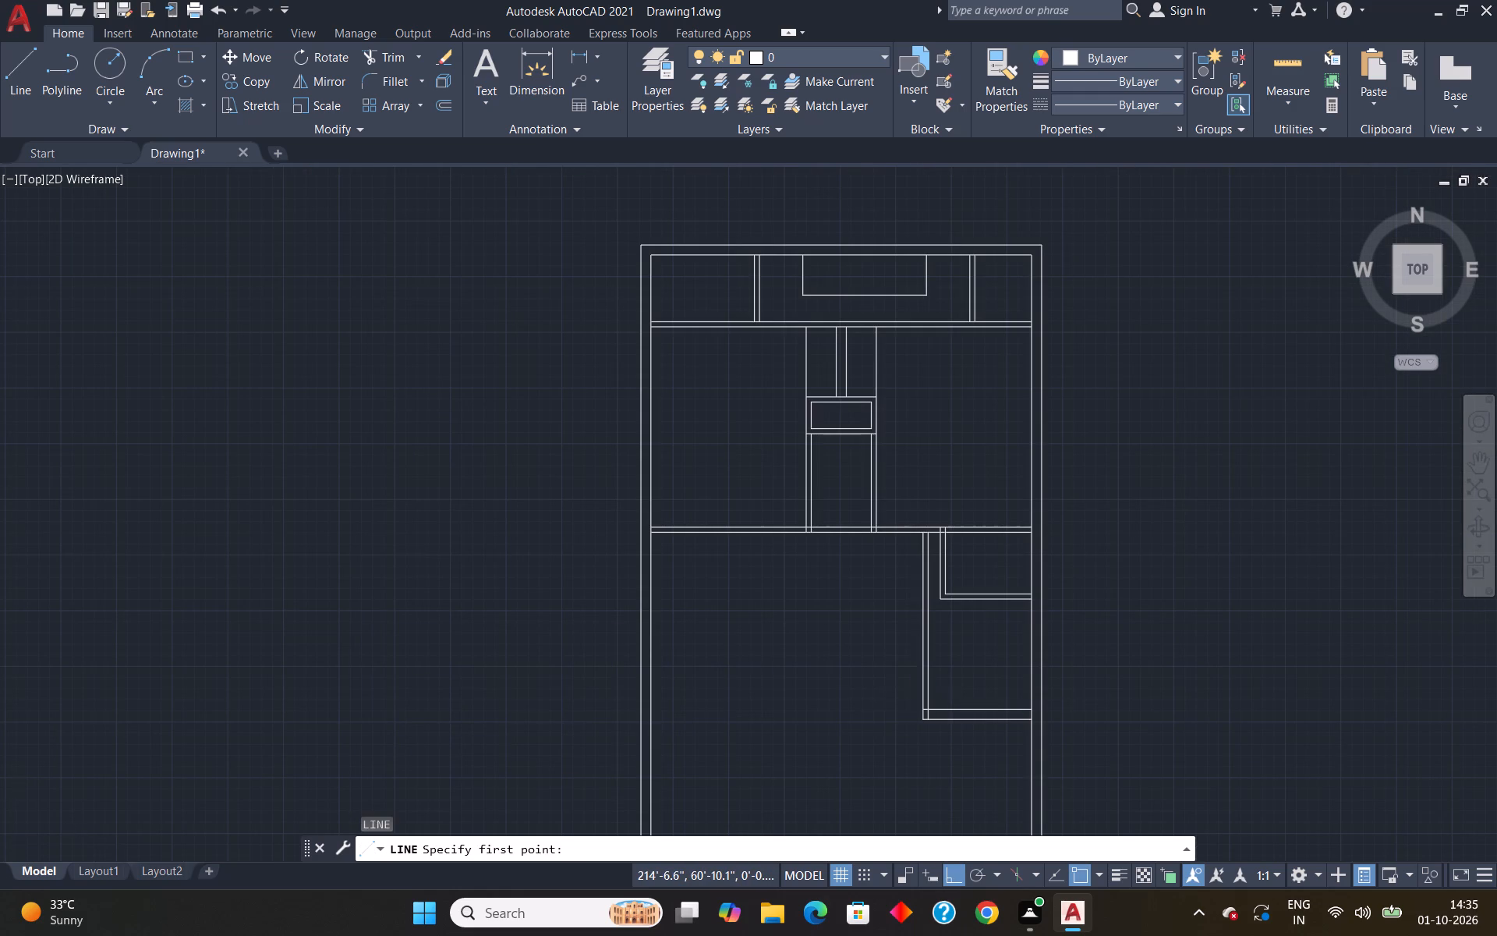
pyautogui.scroll(3, 920, 689)
pyautogui.scroll(-2, 946, 696)
pyautogui.scroll(1, 941, 709)
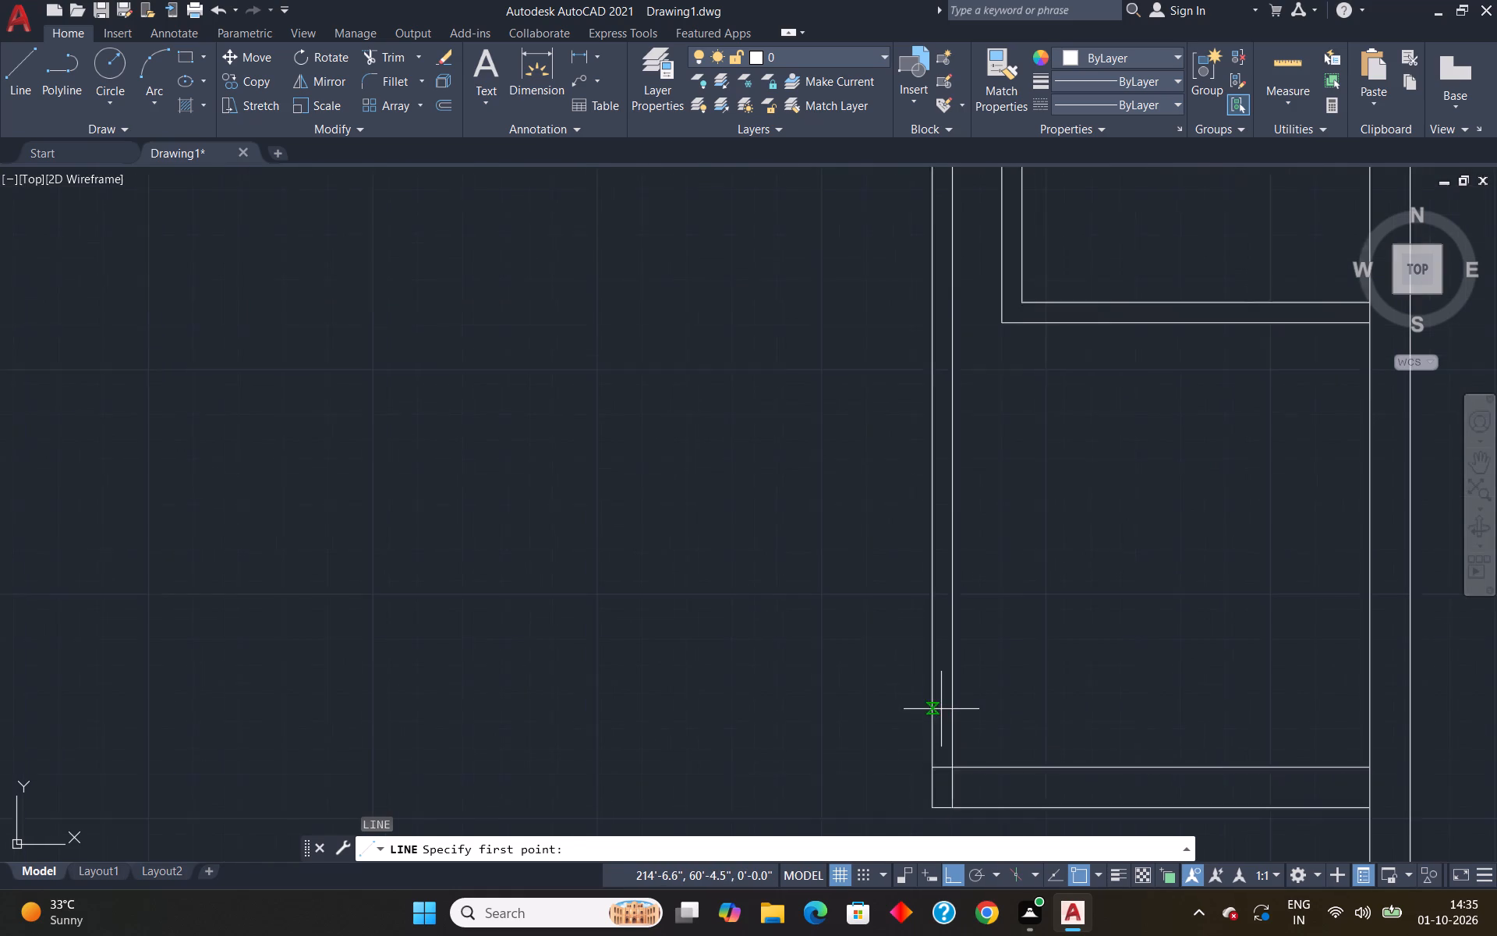
pyautogui.scroll(1, 941, 709)
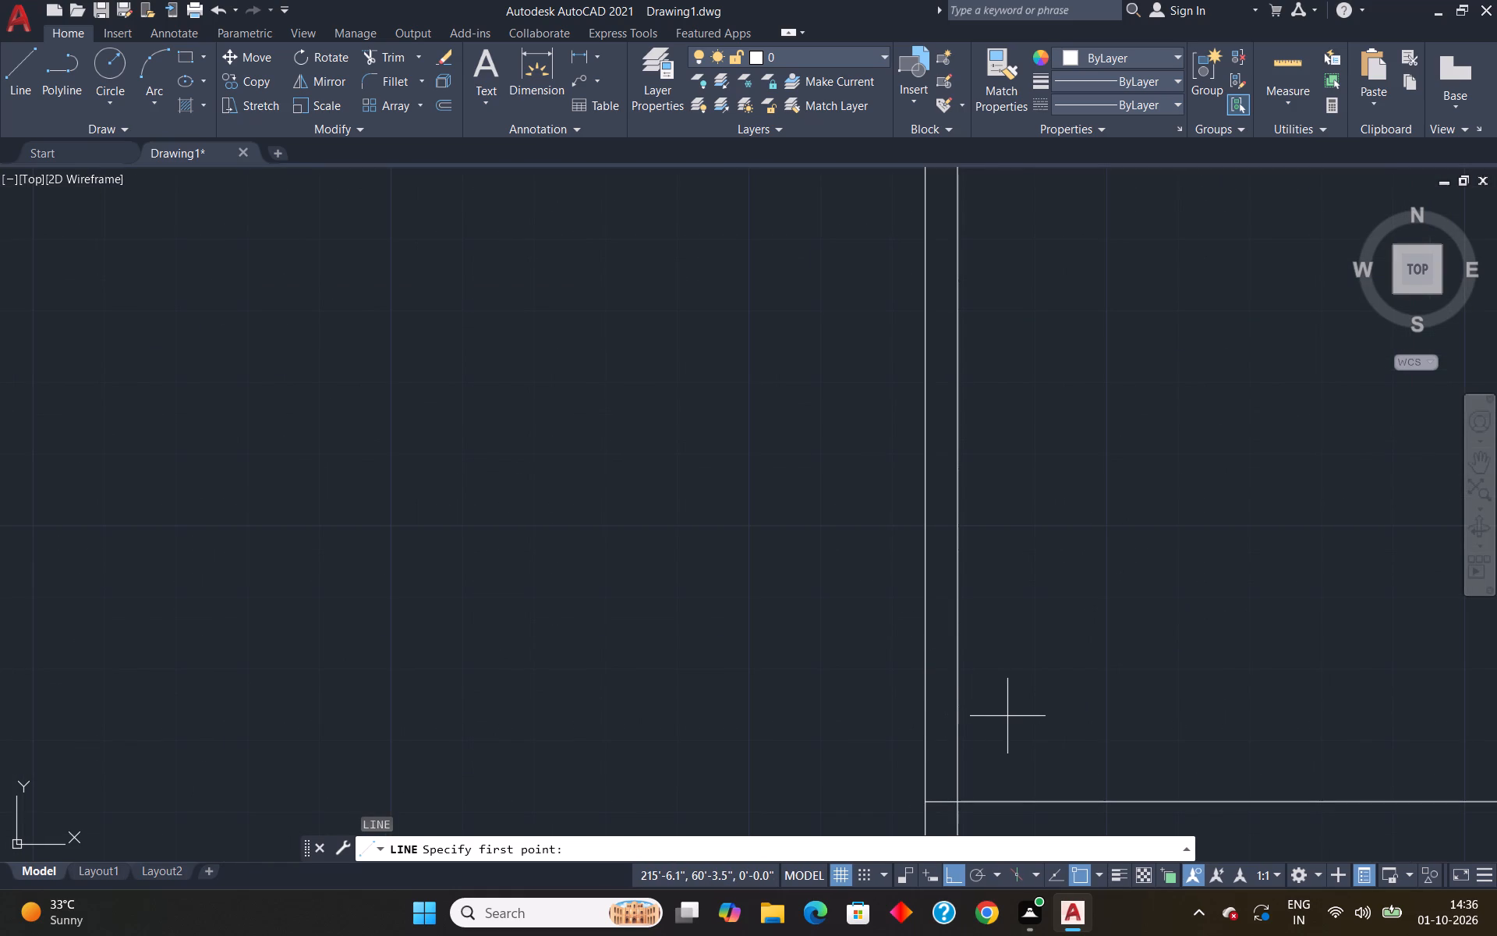
pyautogui.scroll(-2, 1025, 711)
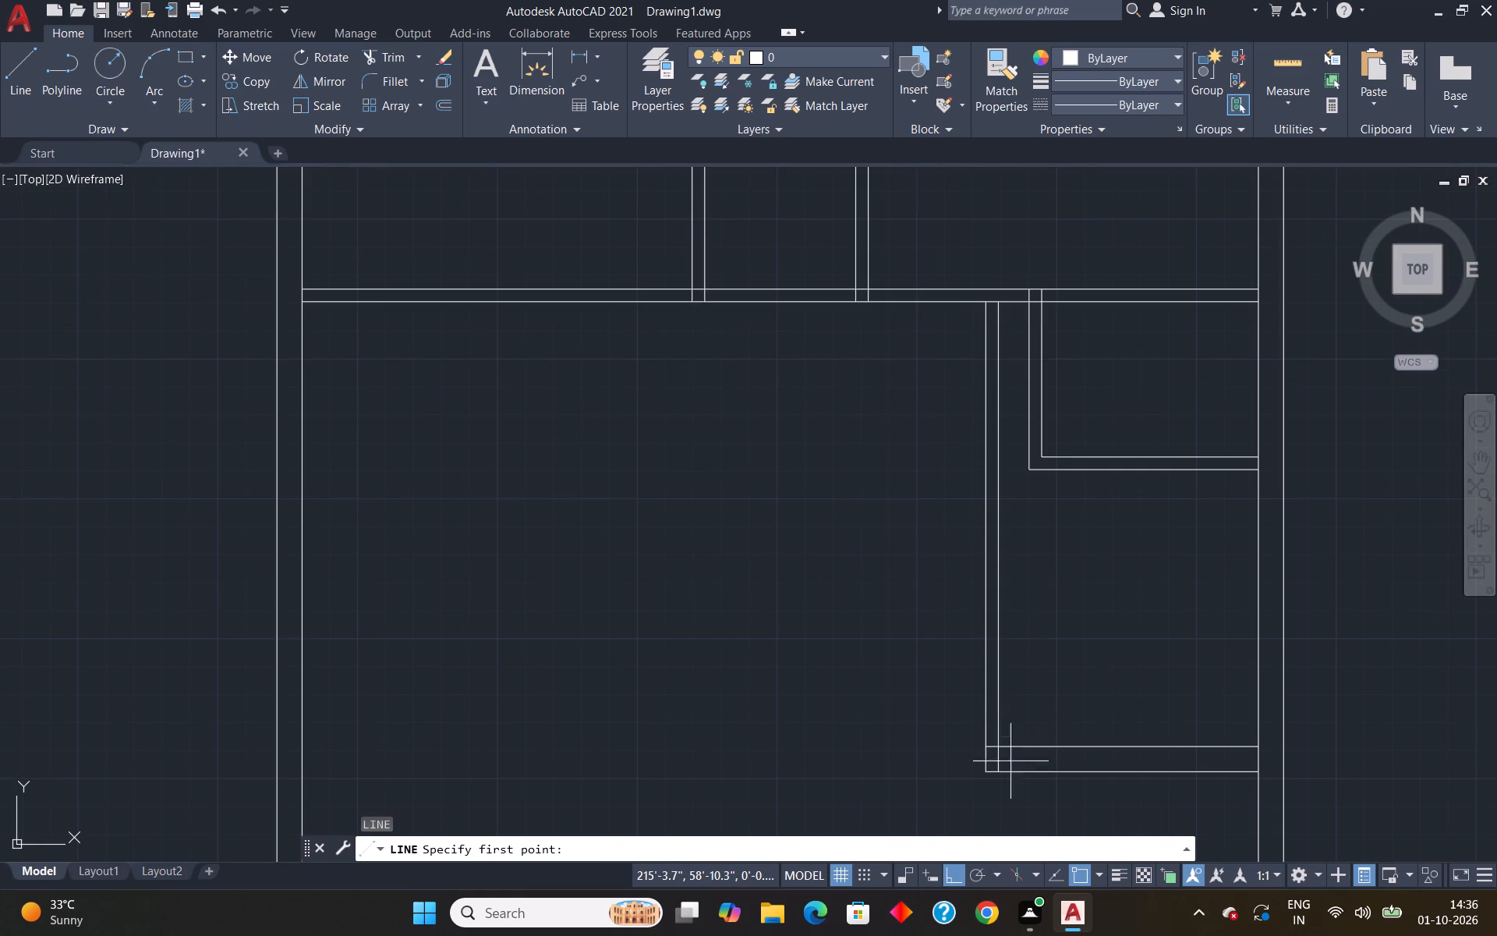
pyautogui.scroll(2, 1004, 773)
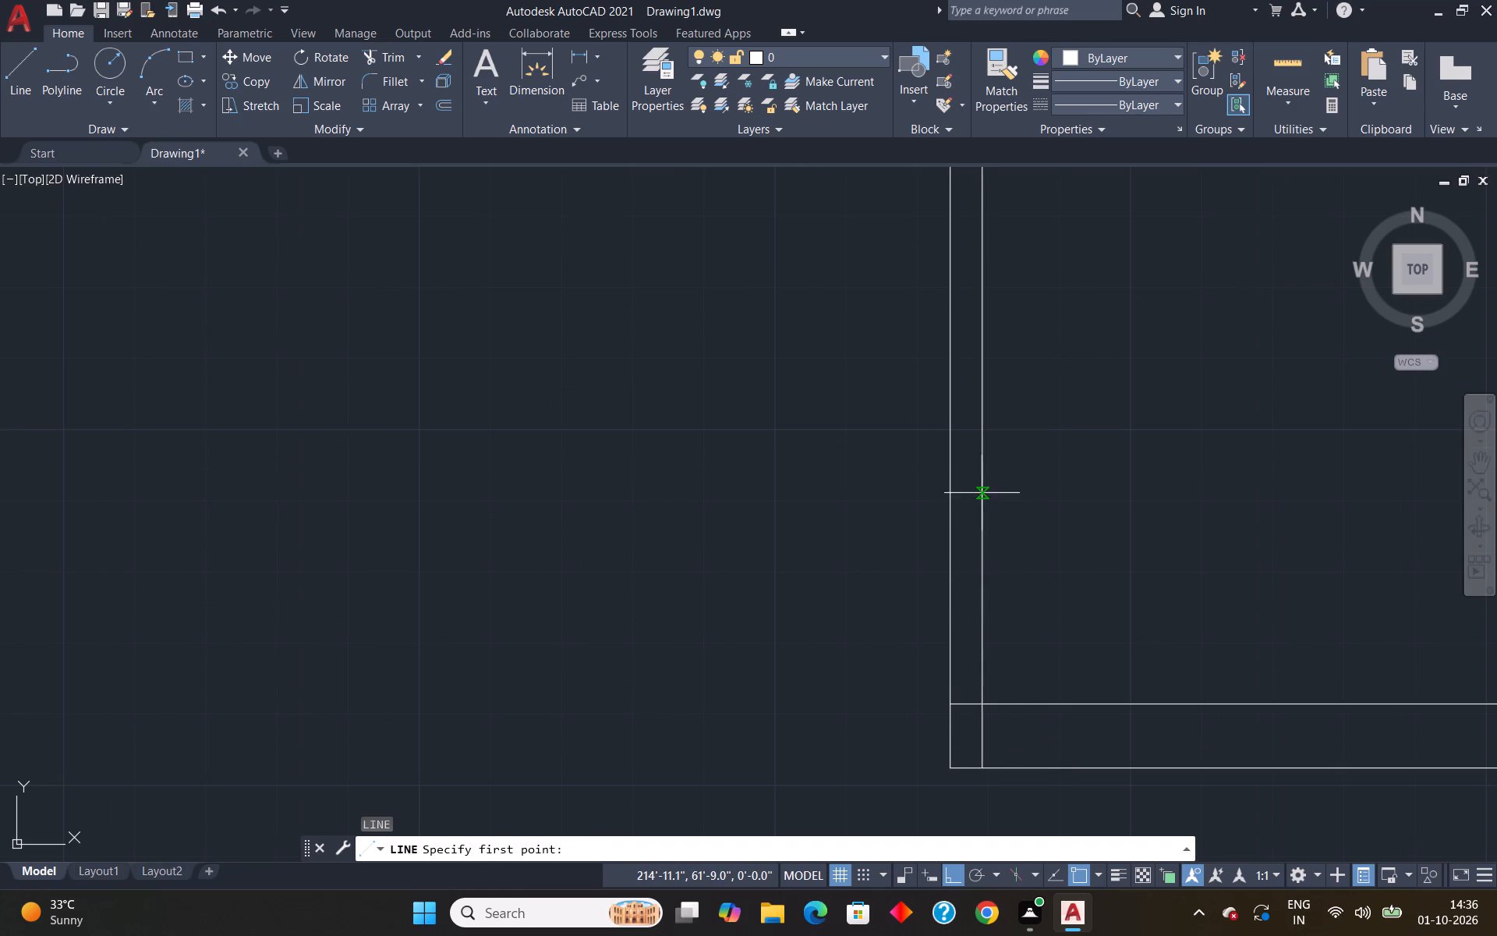
pyautogui.click(981, 472)
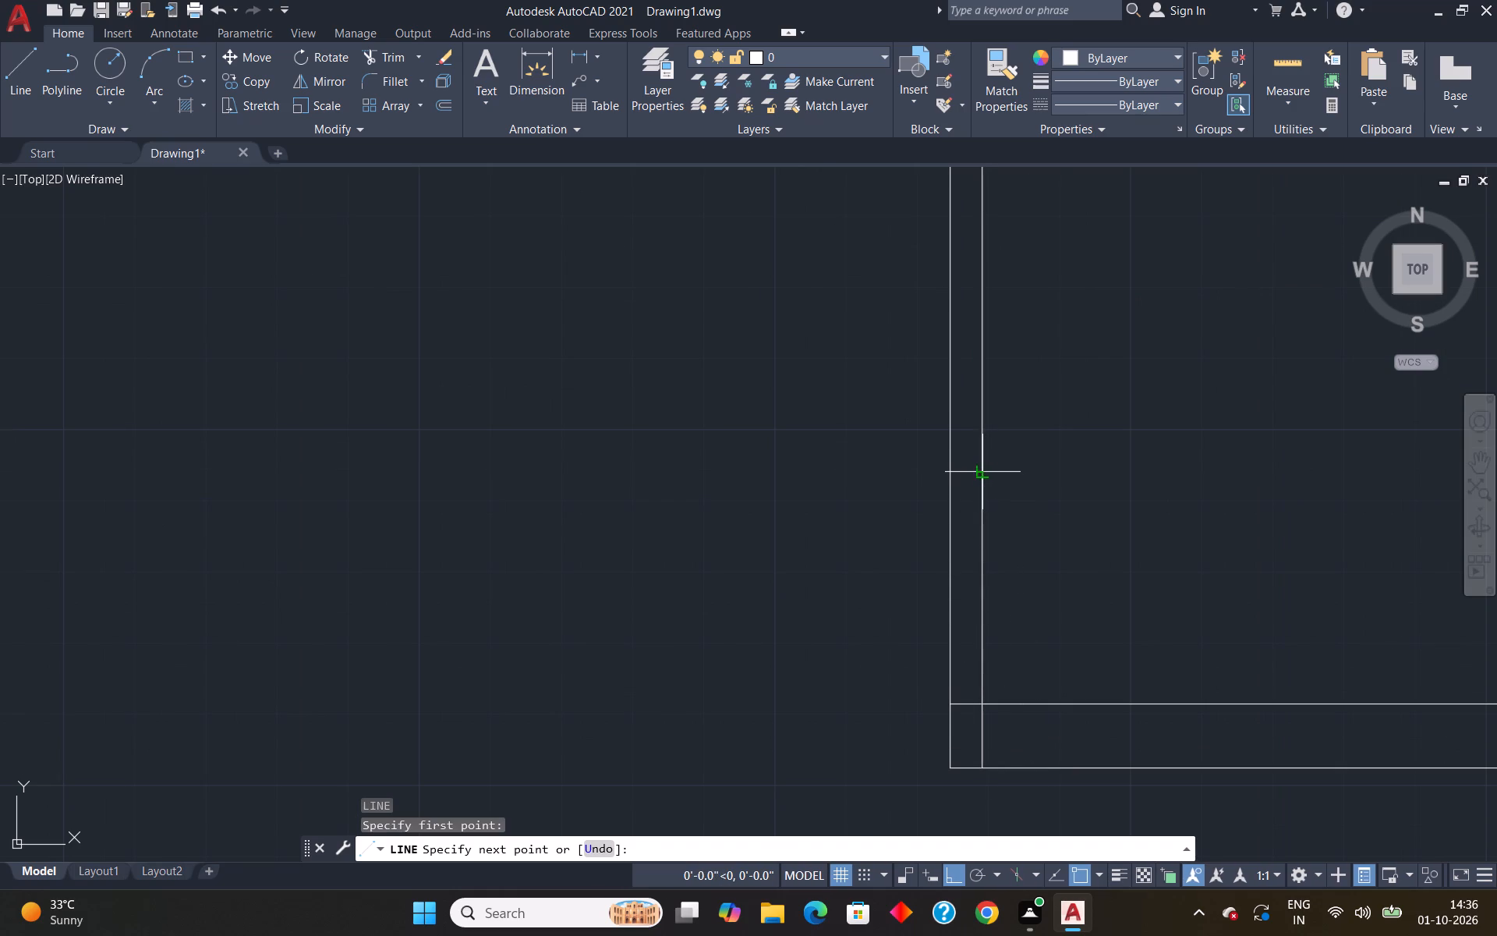
pyautogui.click(947, 475)
pyautogui.press('space')
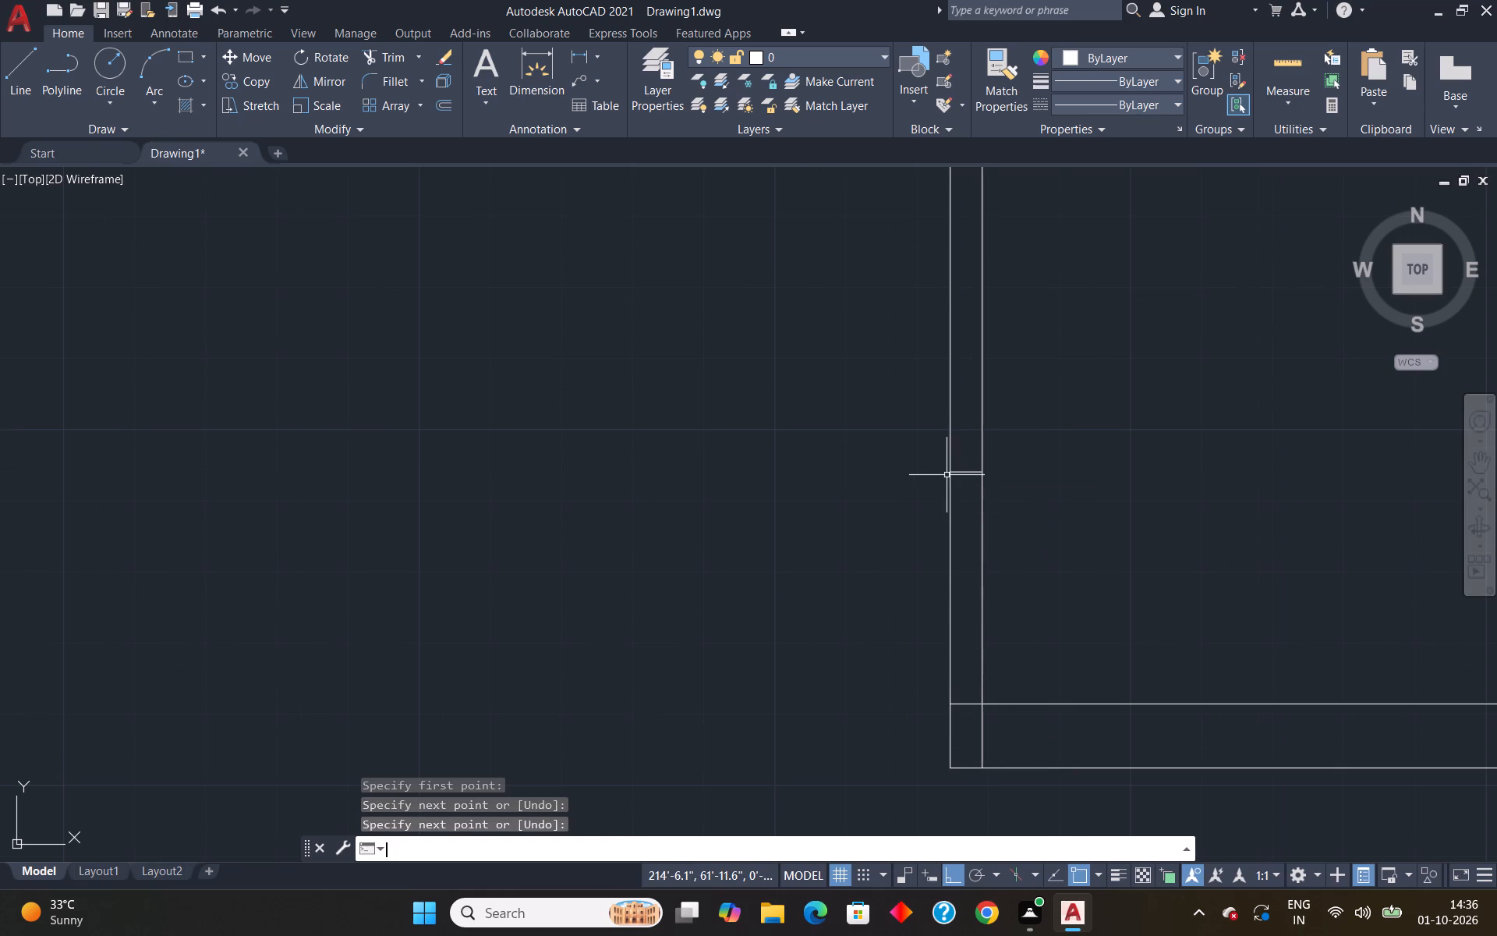
# Trim both vertical partition lines above the short closing line.
pyautogui.write('tr')
pyautogui.press('Return')
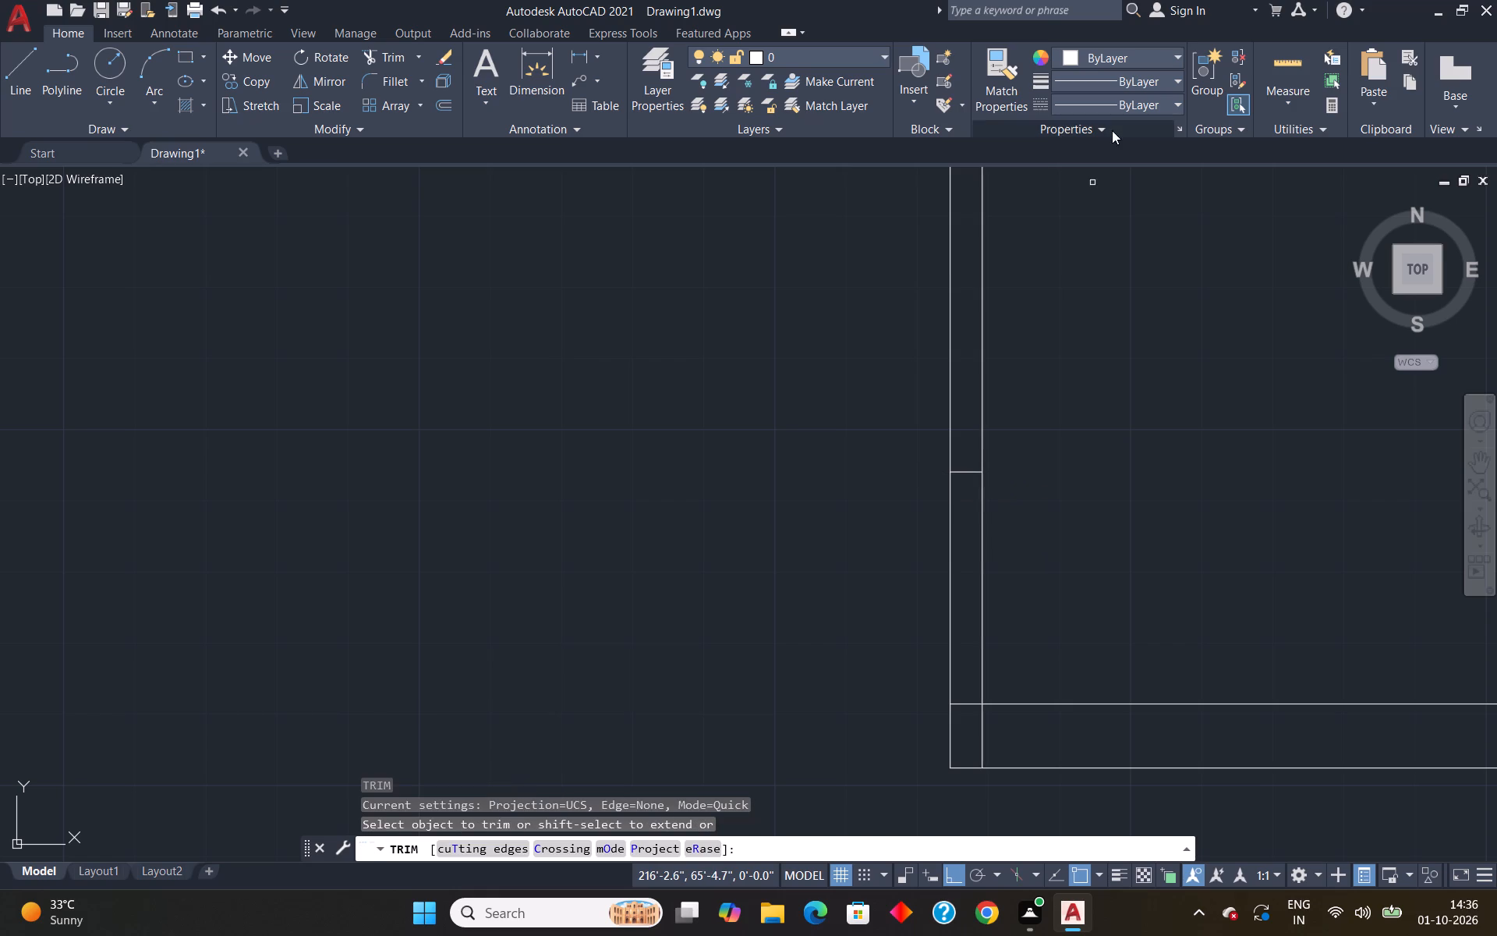
pyautogui.moveTo(874, 291); pyautogui.dragTo(1055, 328)
# Trim the overlapping line pieces inside the corner where the short partition meets the room's 9" bottom wall.
pyautogui.scroll(-5, 1063, 322)
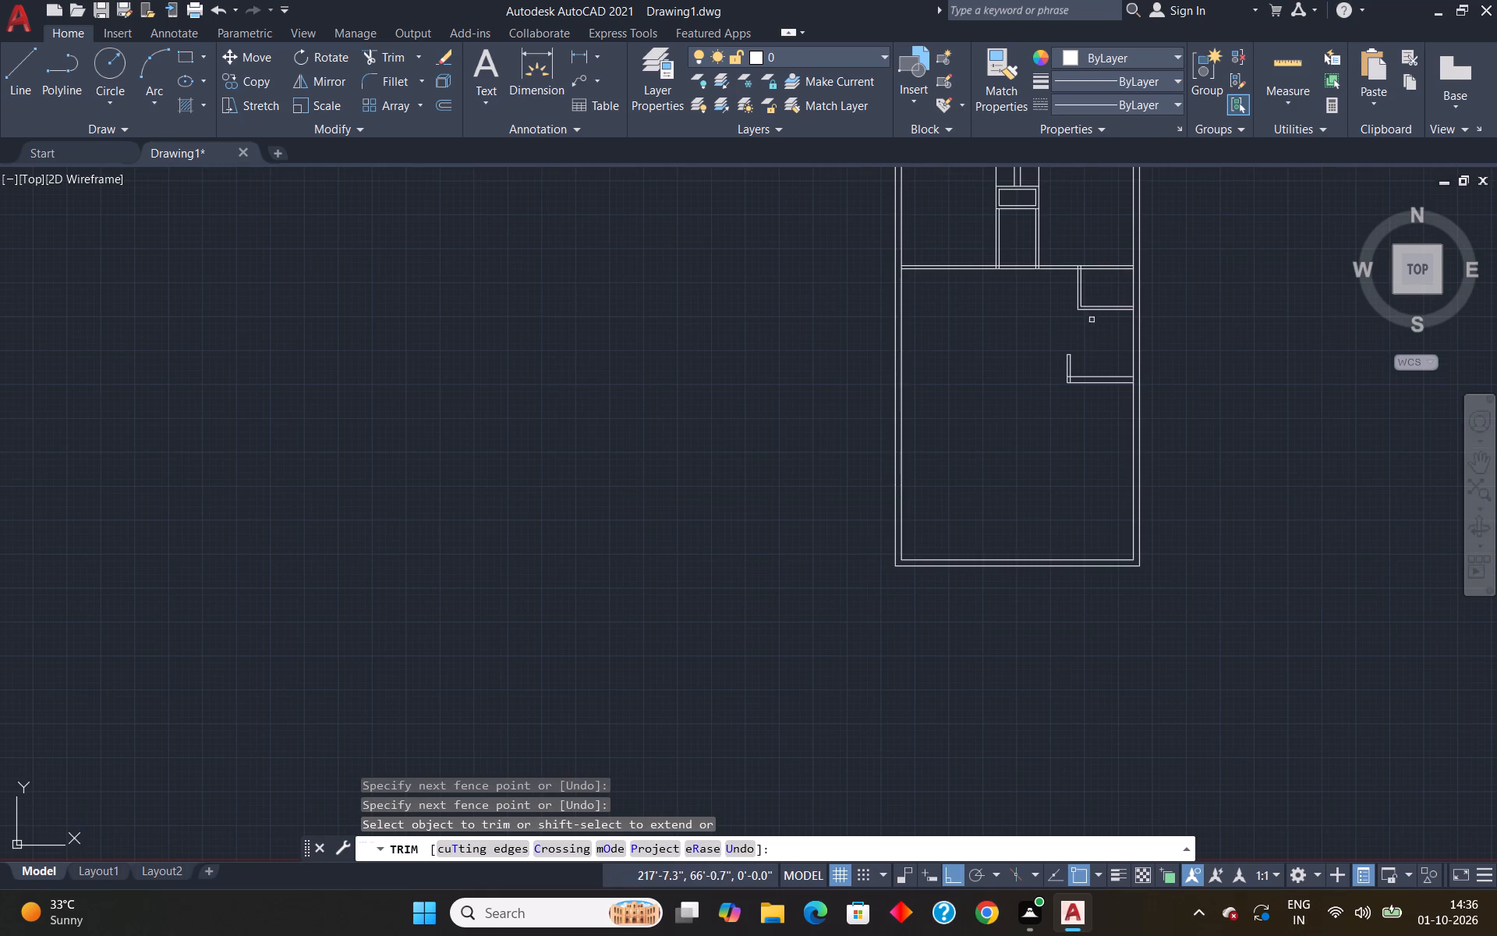
pyautogui.scroll(3, 1108, 361)
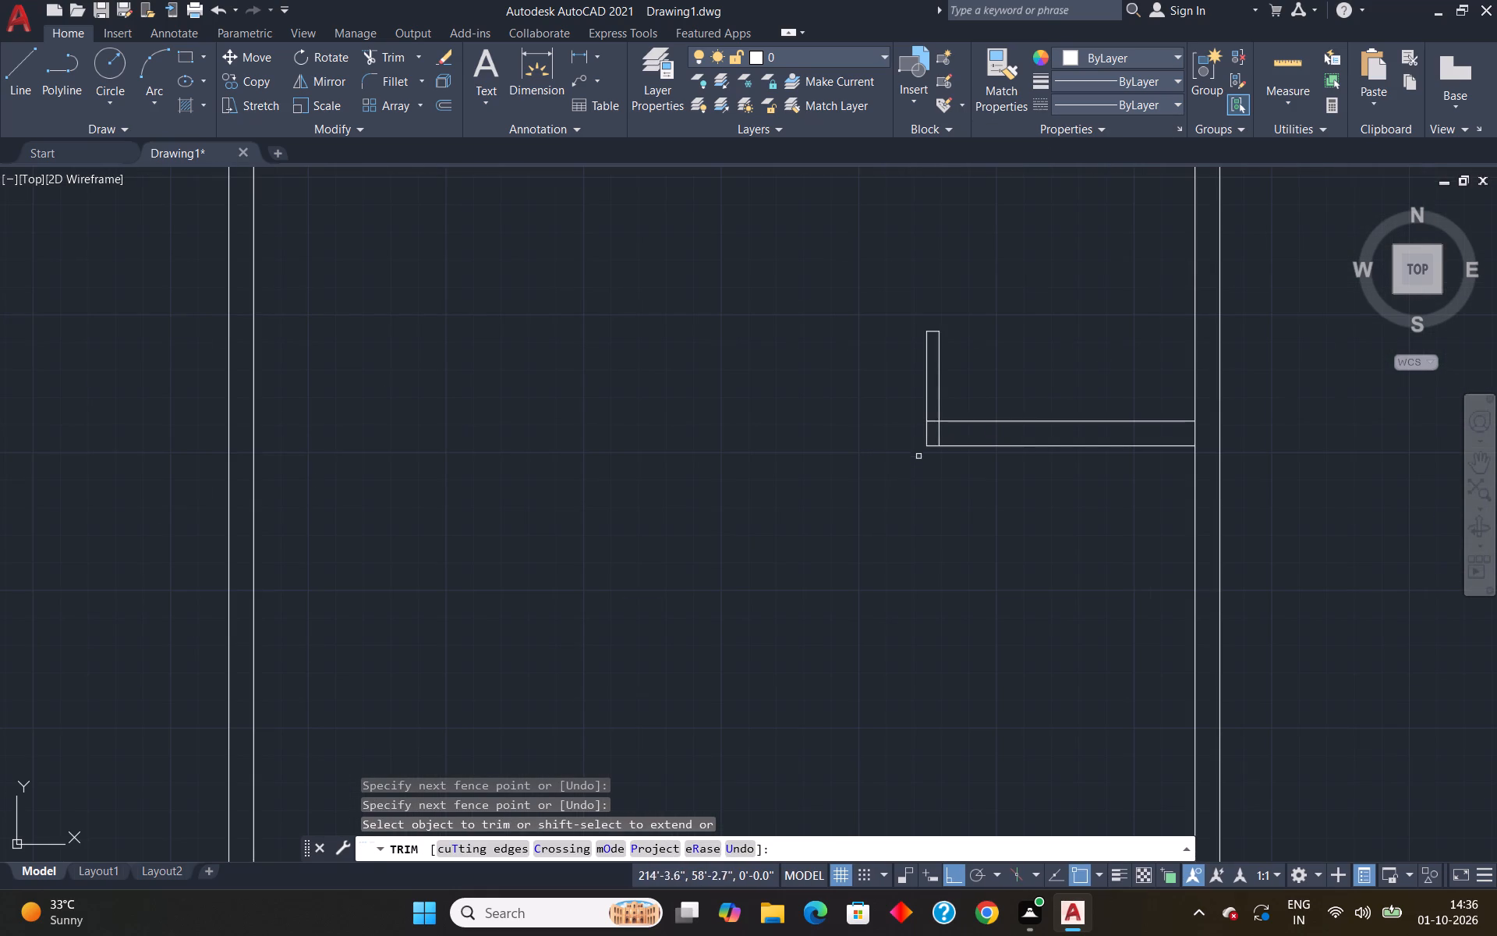
pyautogui.scroll(3, 923, 442)
pyautogui.moveTo(965, 328); pyautogui.dragTo(956, 386)
pyautogui.moveTo(958, 396); pyautogui.dragTo(971, 400)
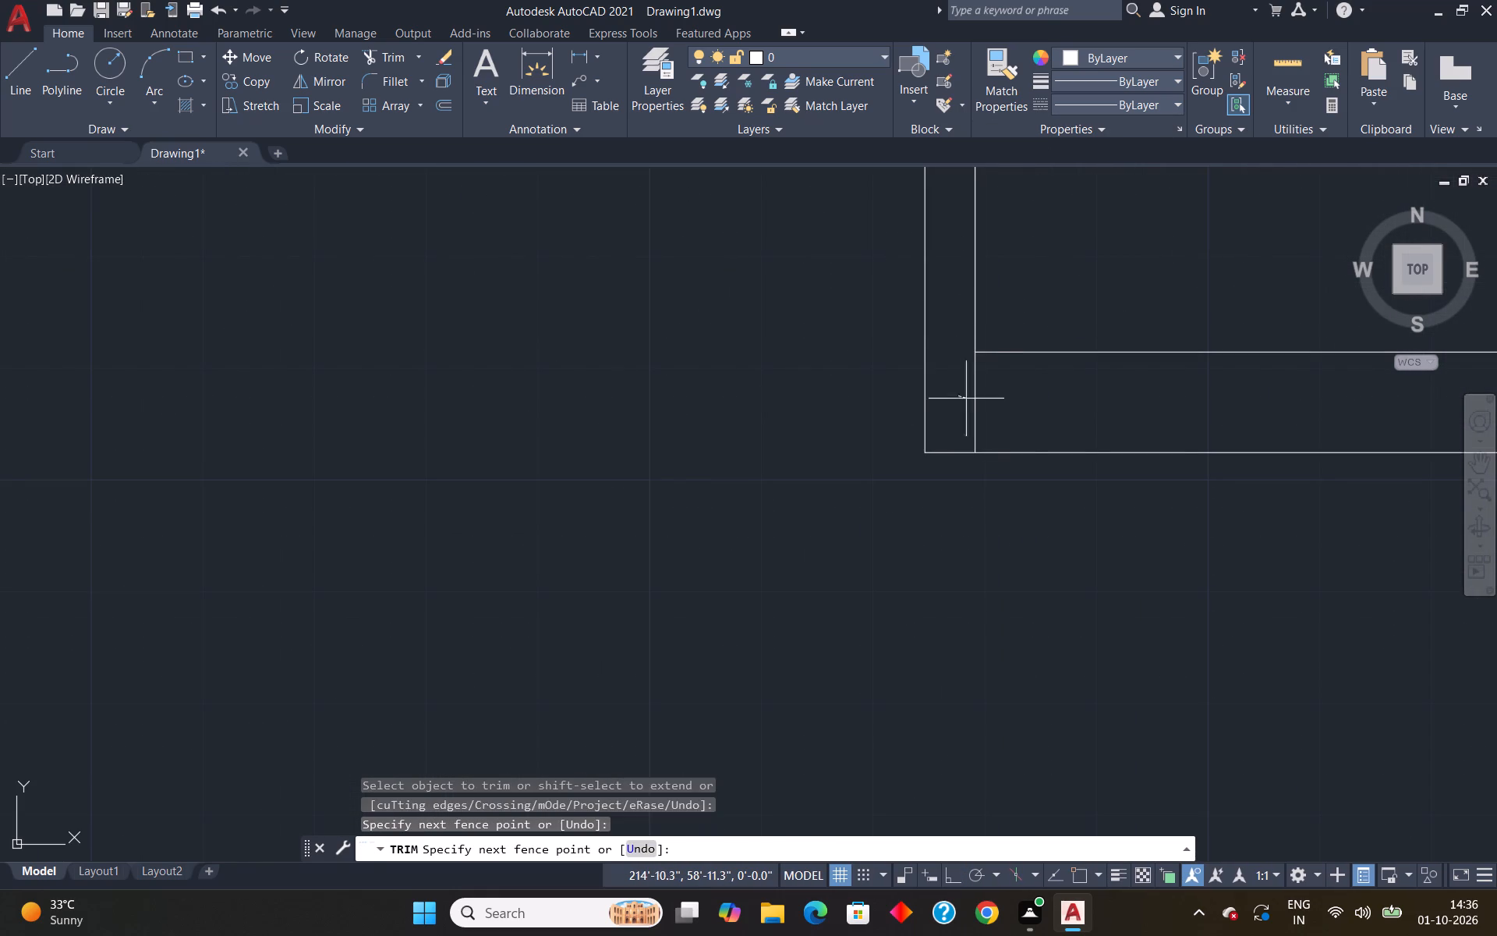
pyautogui.moveTo(971, 400); pyautogui.dragTo(1030, 406)
pyautogui.press('space')
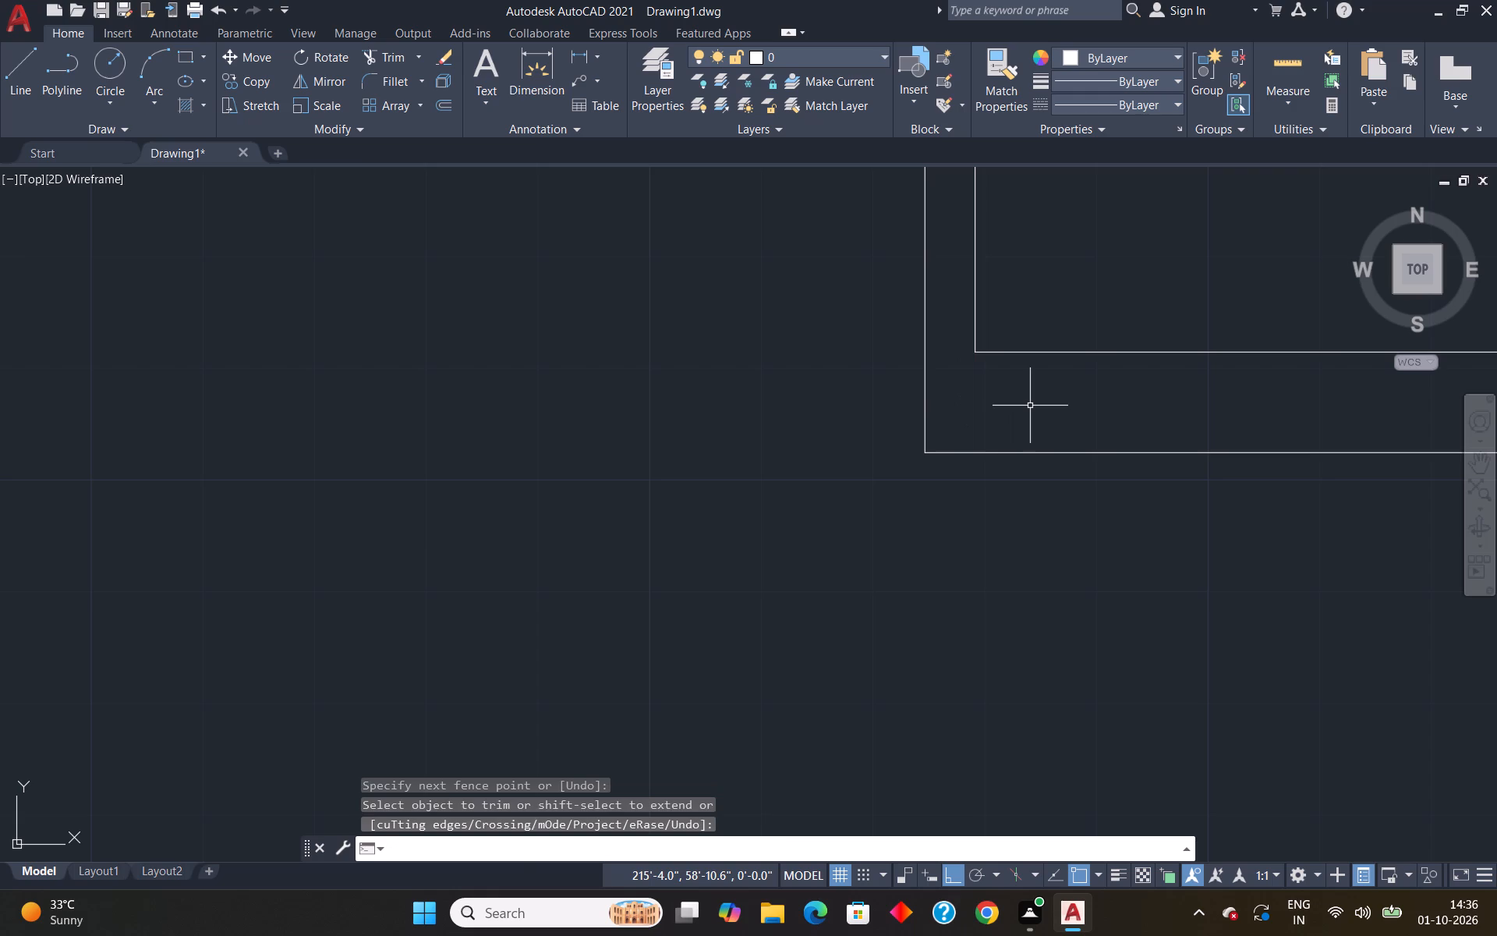
pyautogui.press('Escape')
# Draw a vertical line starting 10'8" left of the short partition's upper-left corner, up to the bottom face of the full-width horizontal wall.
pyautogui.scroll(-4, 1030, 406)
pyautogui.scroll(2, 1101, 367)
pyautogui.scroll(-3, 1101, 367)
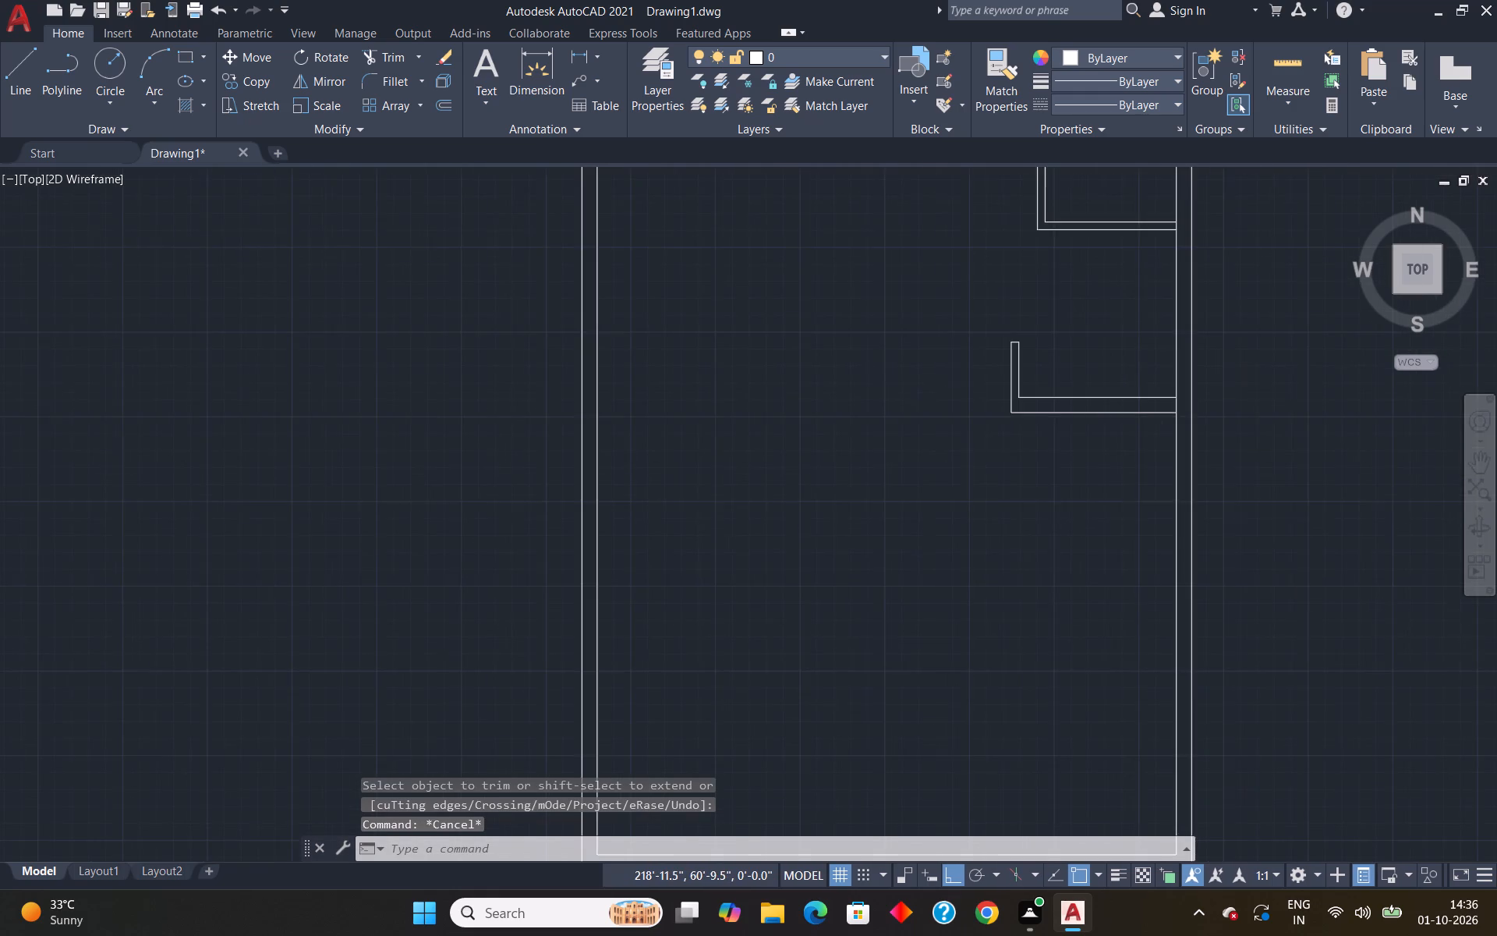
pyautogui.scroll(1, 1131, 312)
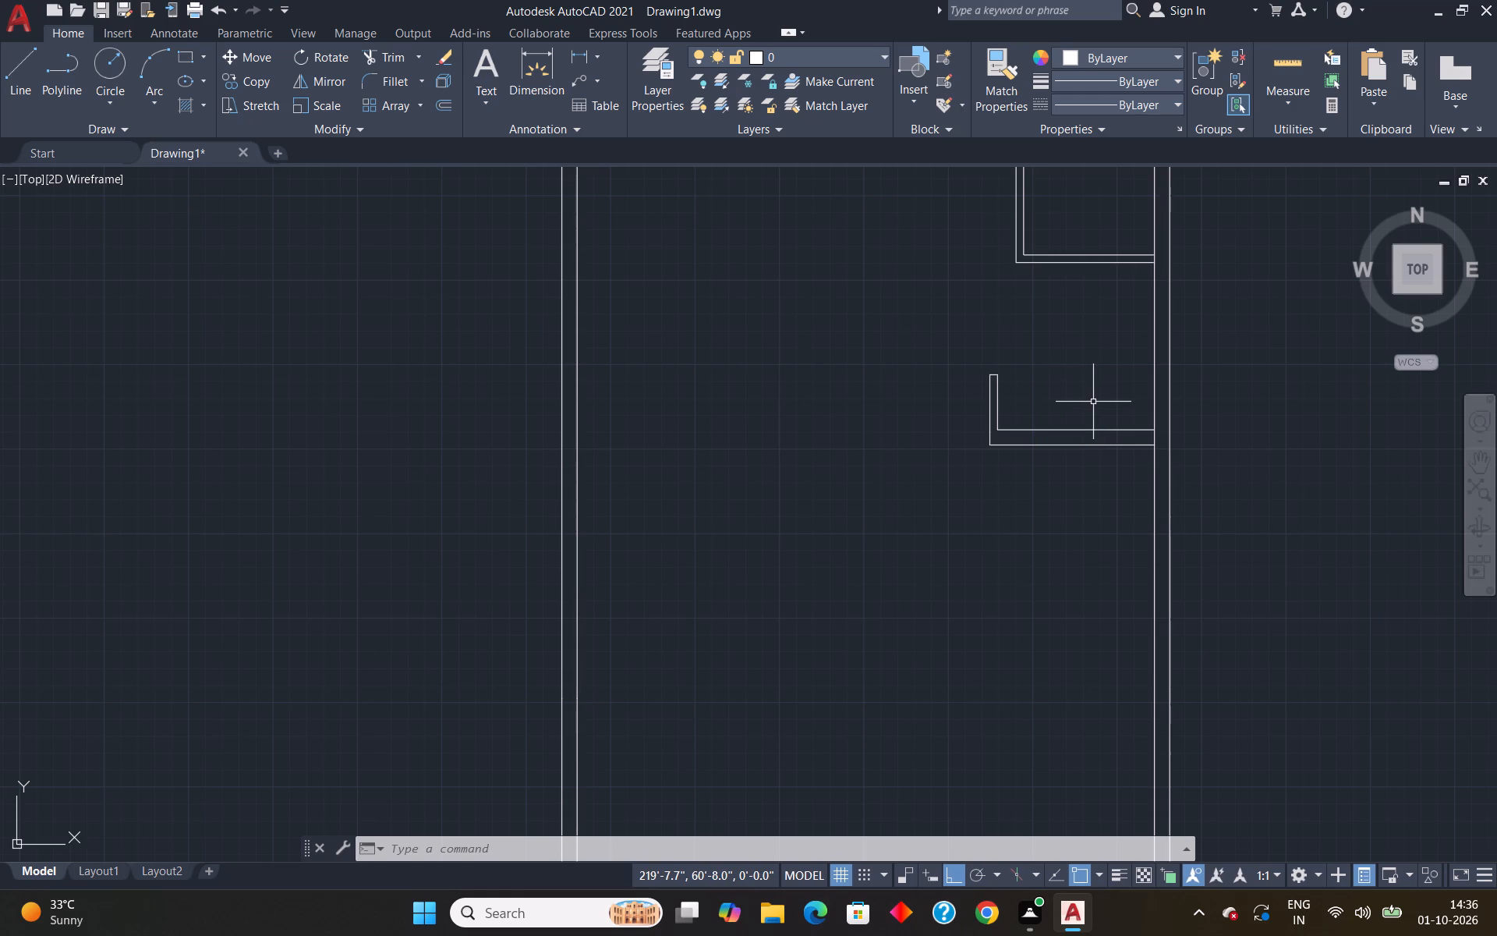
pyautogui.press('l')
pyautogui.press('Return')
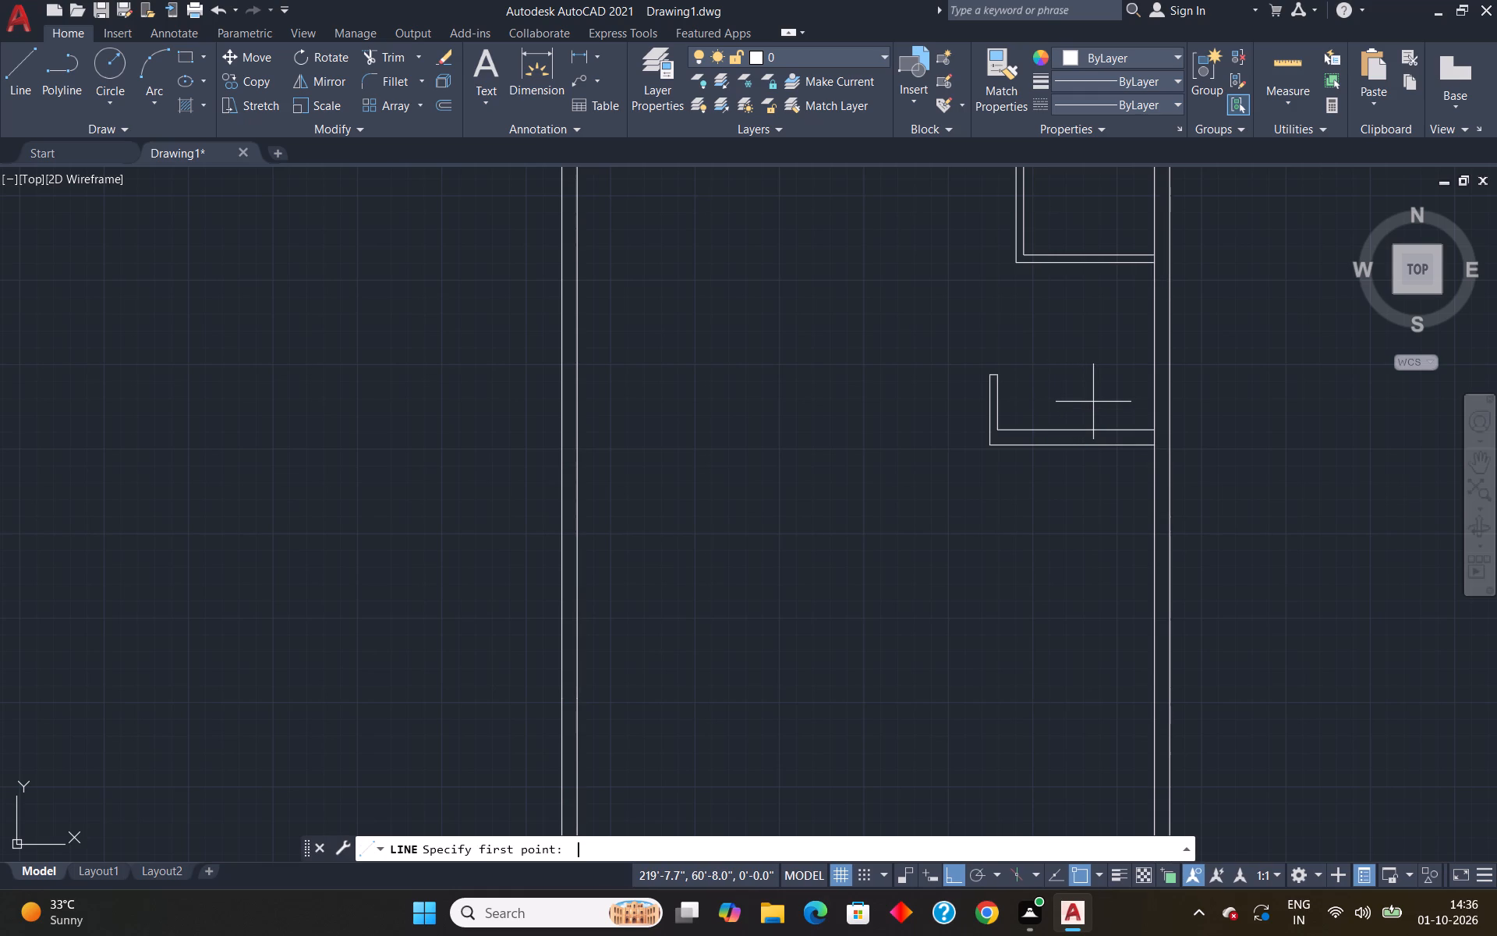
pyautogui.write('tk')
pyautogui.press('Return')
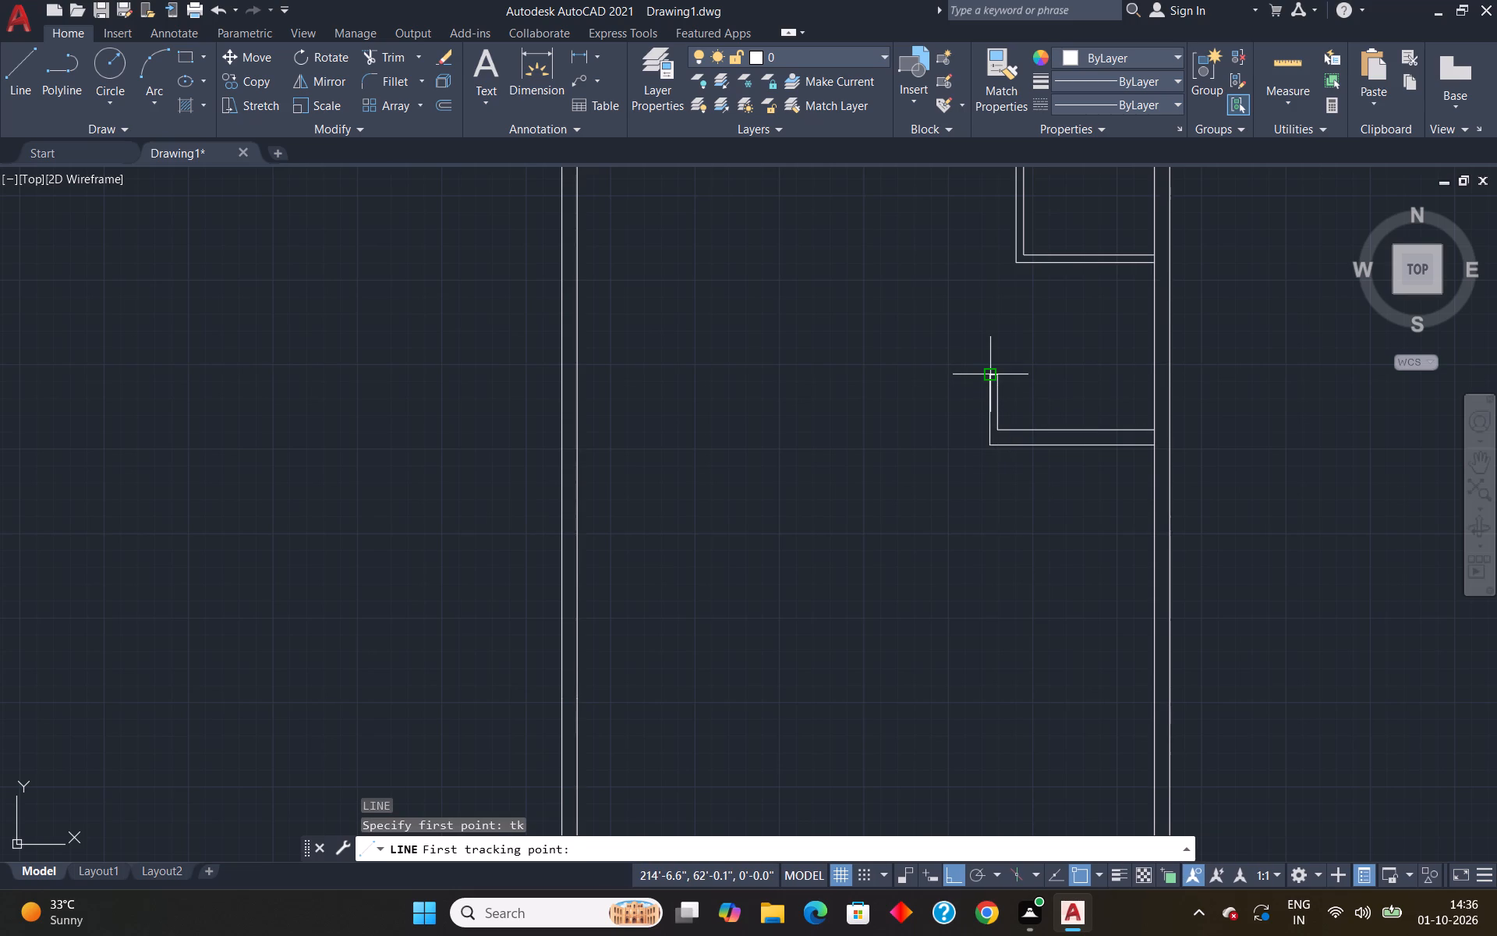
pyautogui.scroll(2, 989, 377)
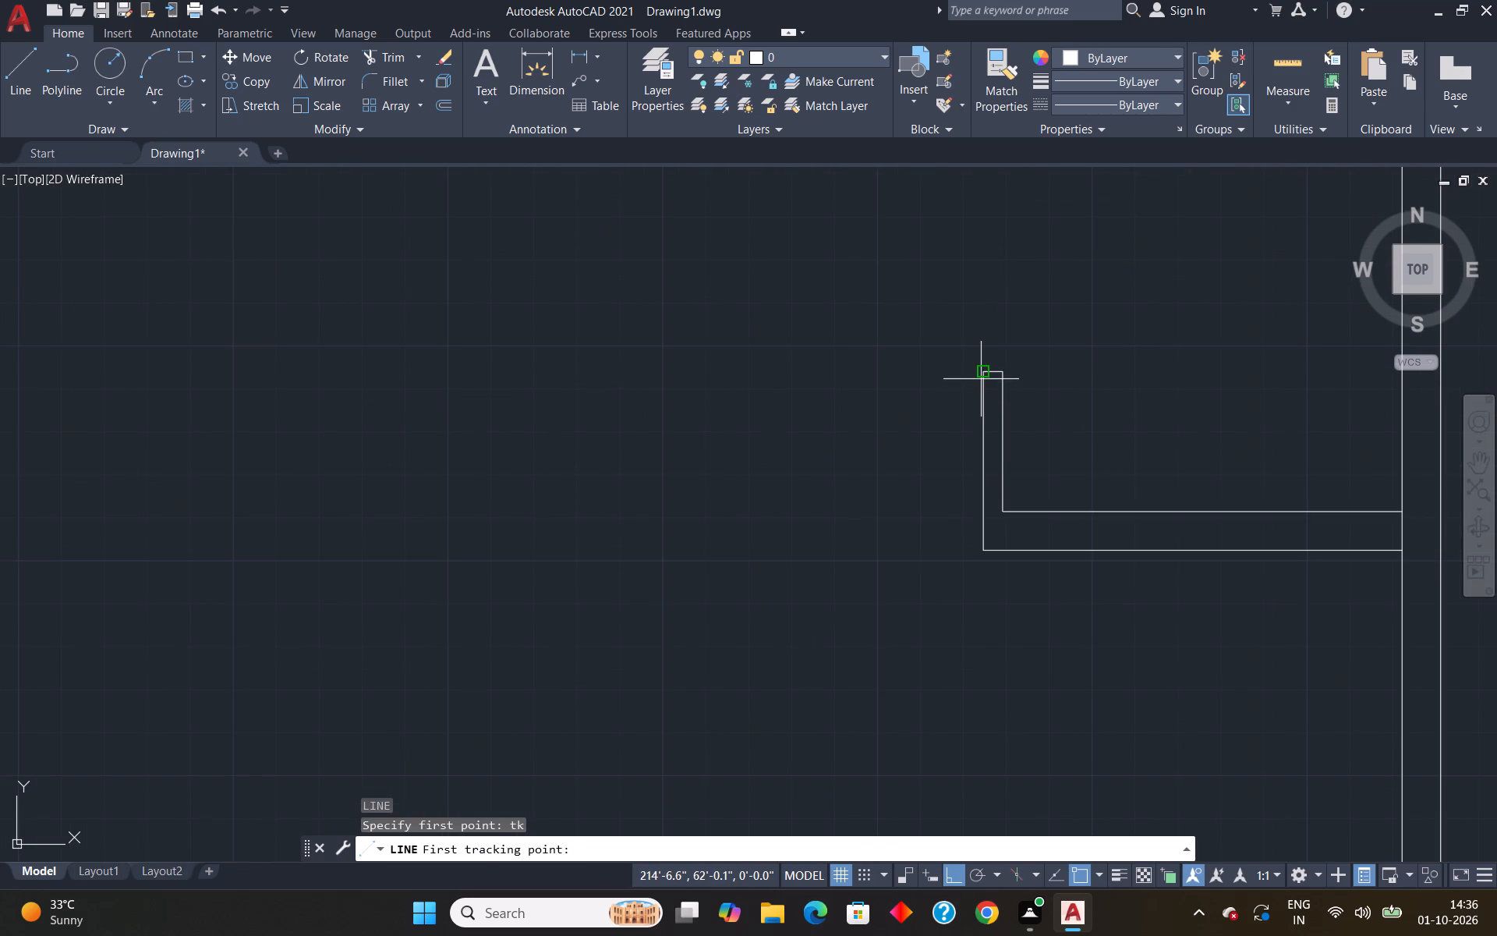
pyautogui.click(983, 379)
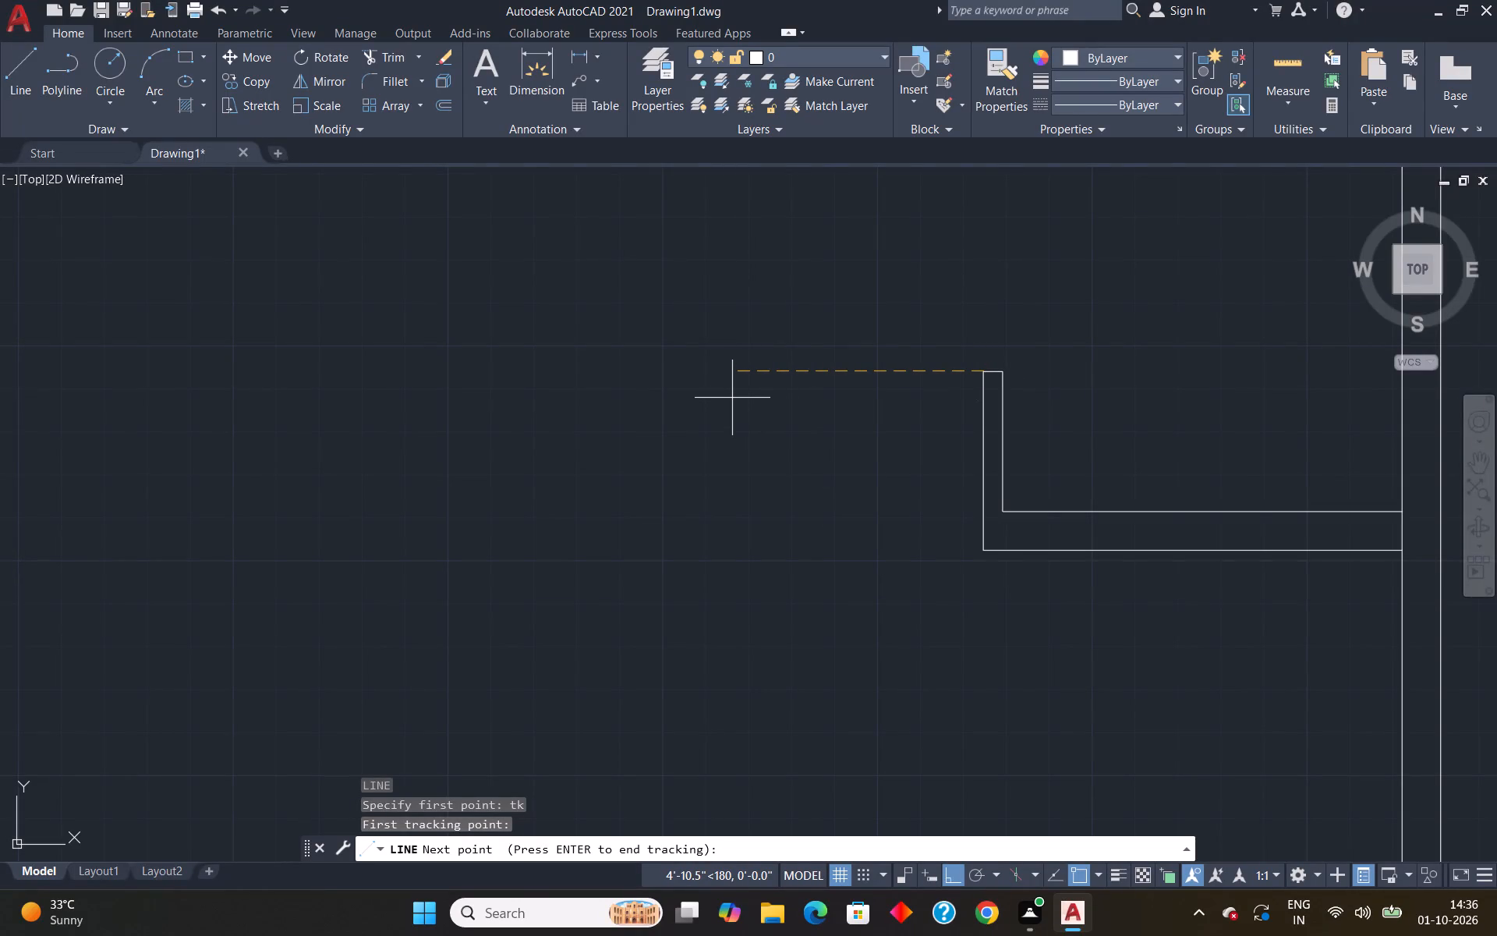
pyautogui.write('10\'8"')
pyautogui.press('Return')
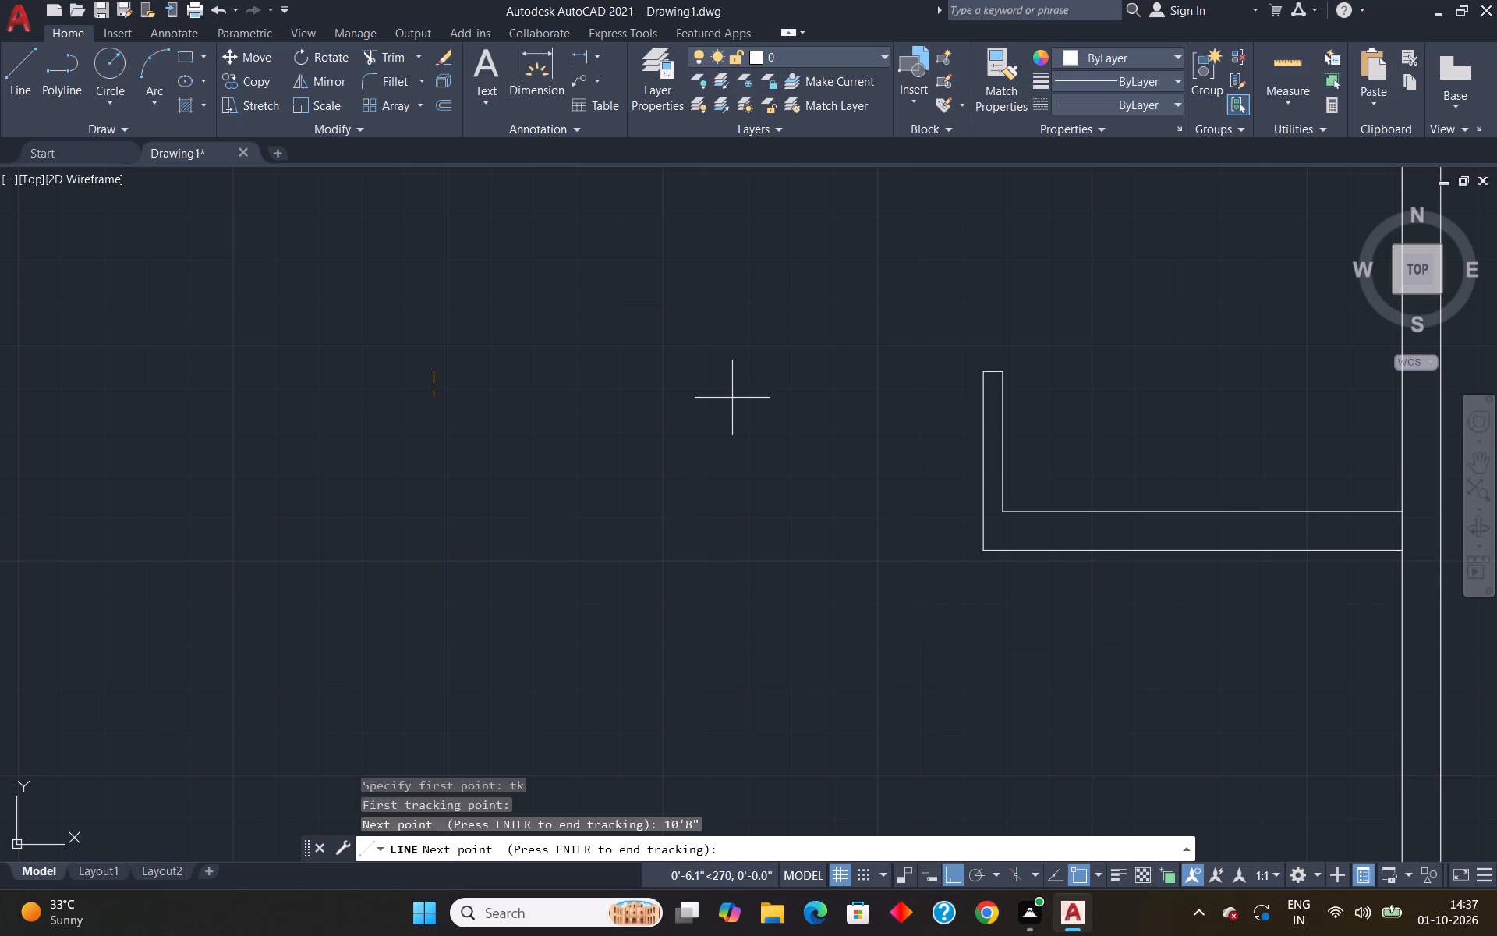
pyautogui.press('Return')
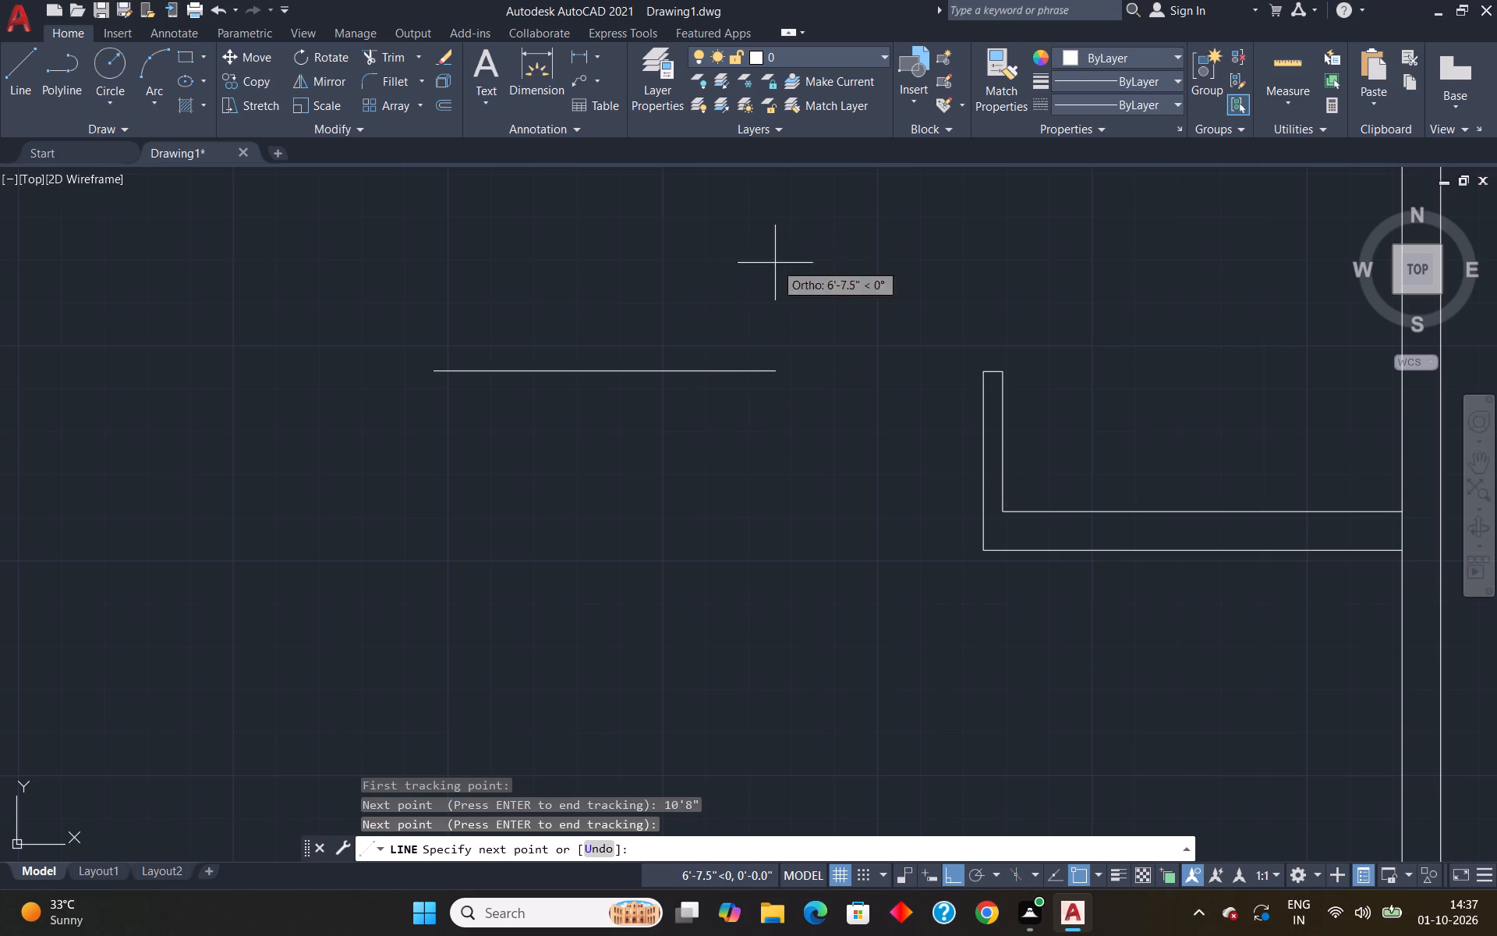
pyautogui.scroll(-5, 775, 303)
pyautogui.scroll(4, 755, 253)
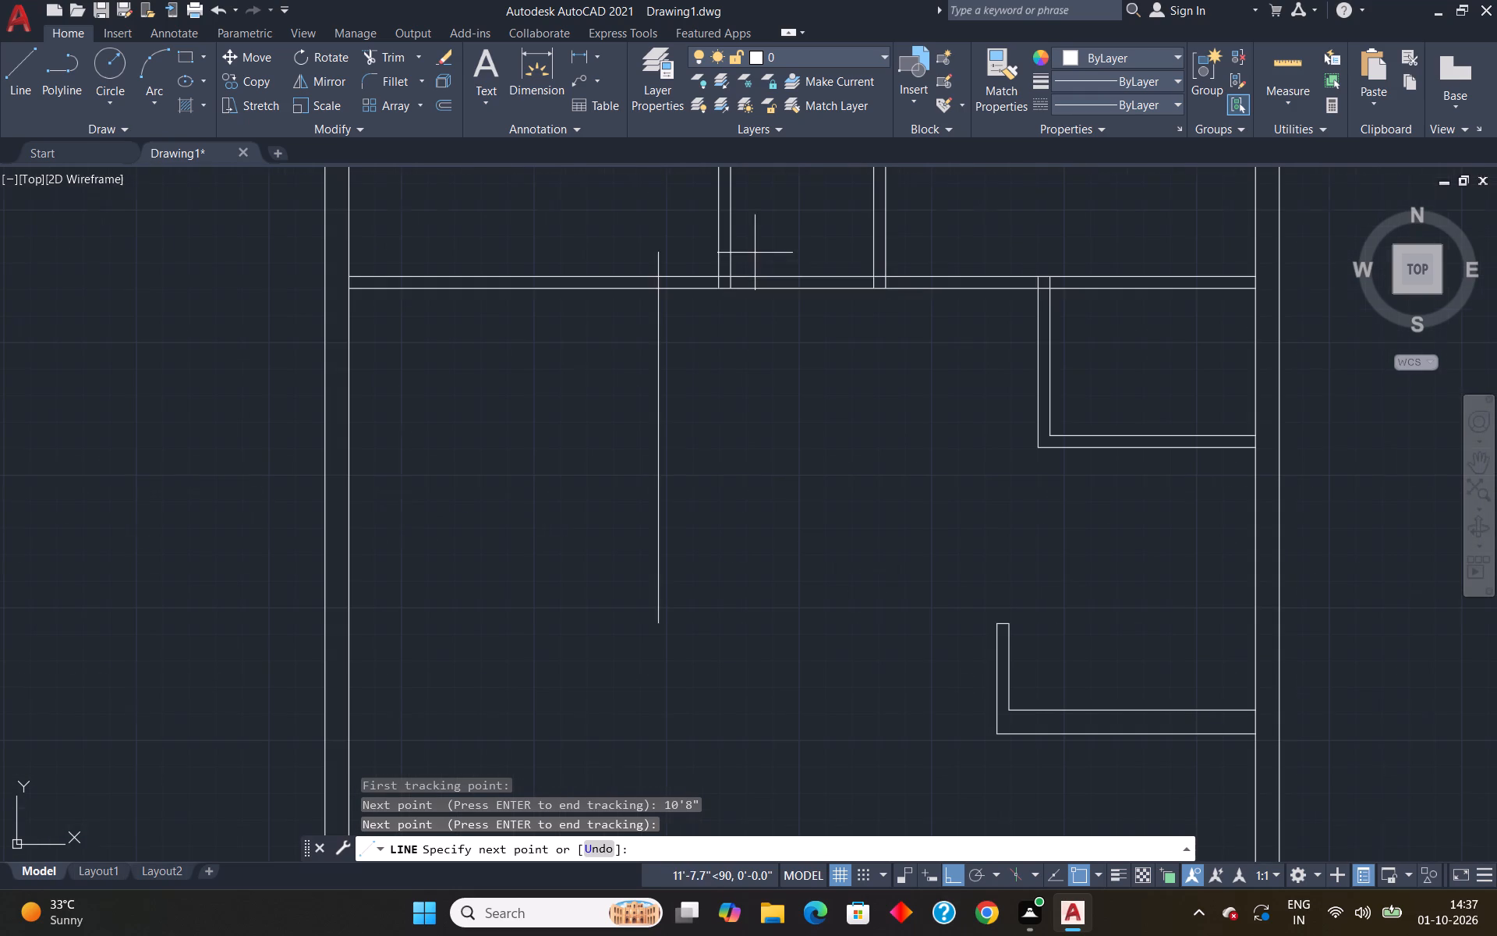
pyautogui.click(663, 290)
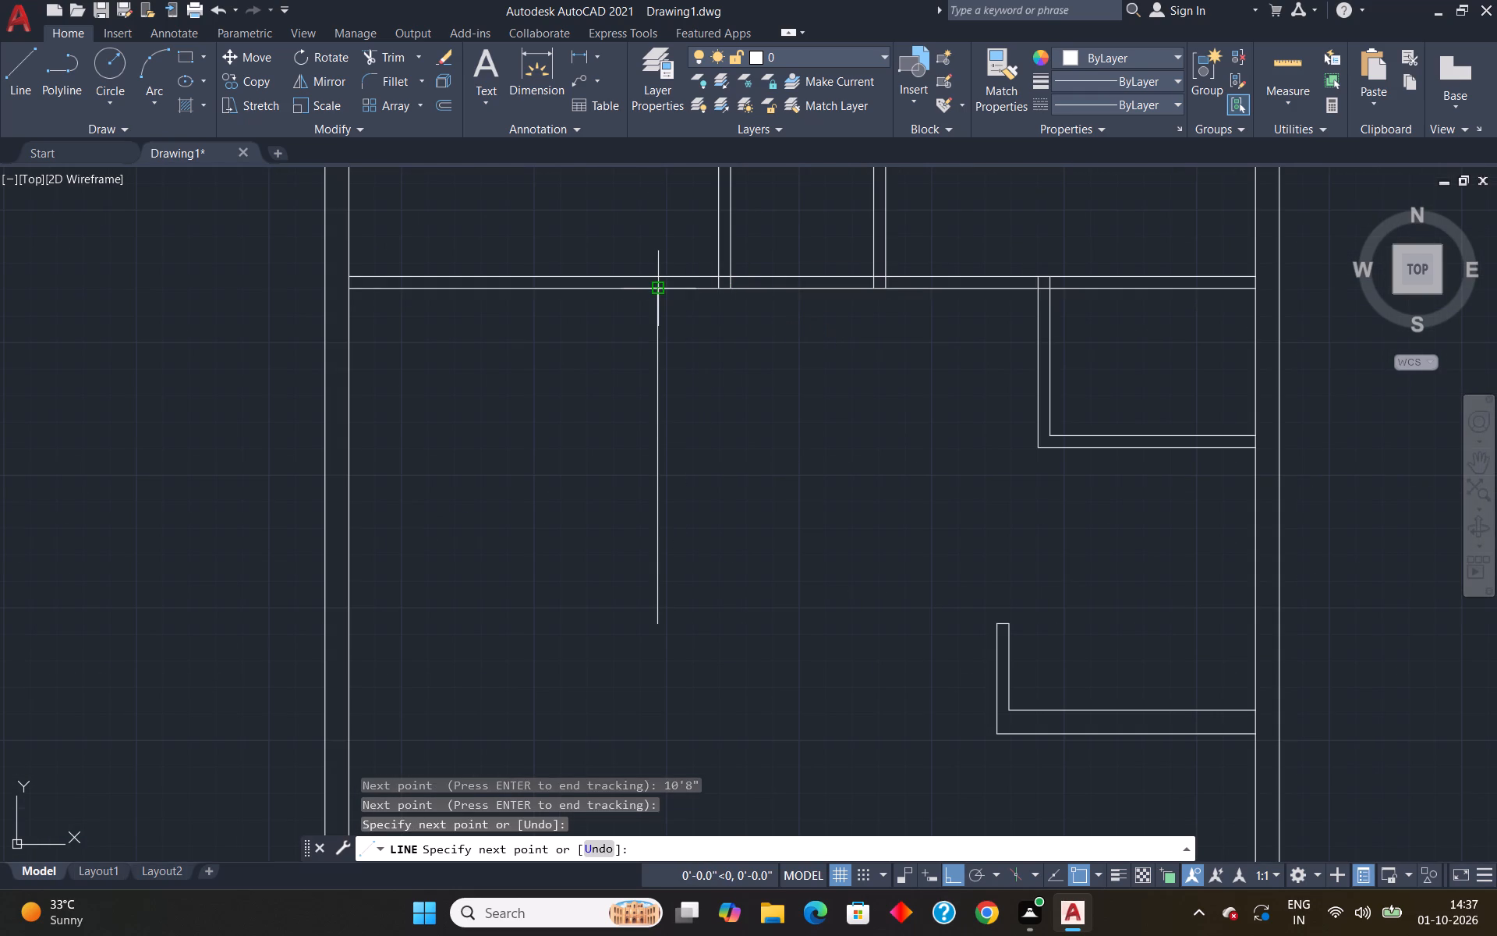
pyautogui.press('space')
# Offset the bottom line of the full-width horizontal wall 13'4.5" downward.
pyautogui.scroll(-3, 856, 557)
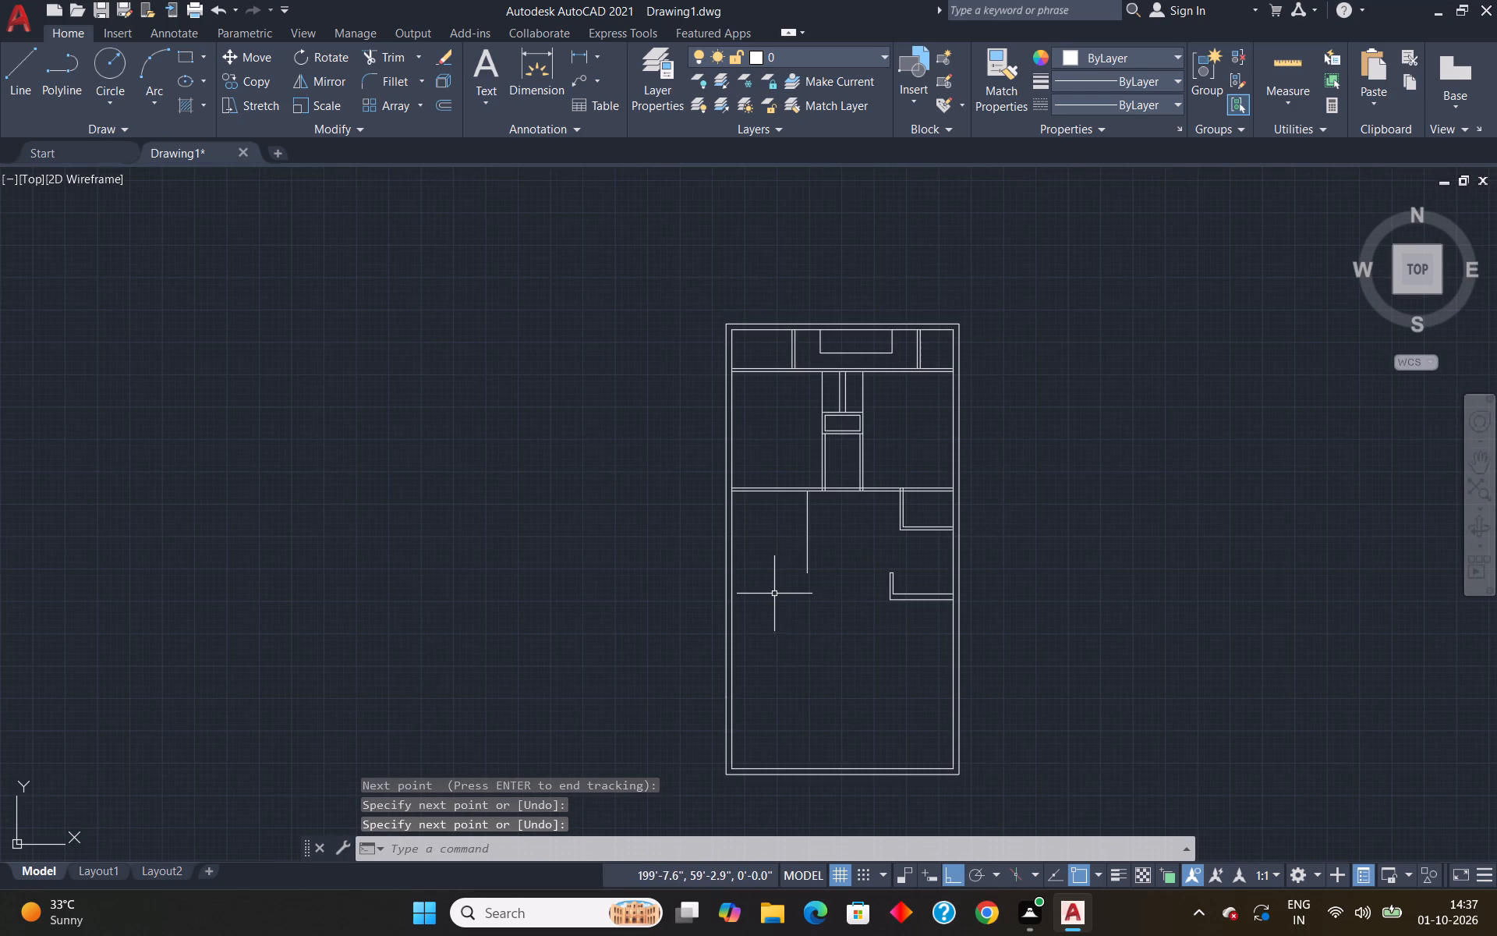
pyautogui.scroll(2, 774, 594)
pyautogui.press('o')
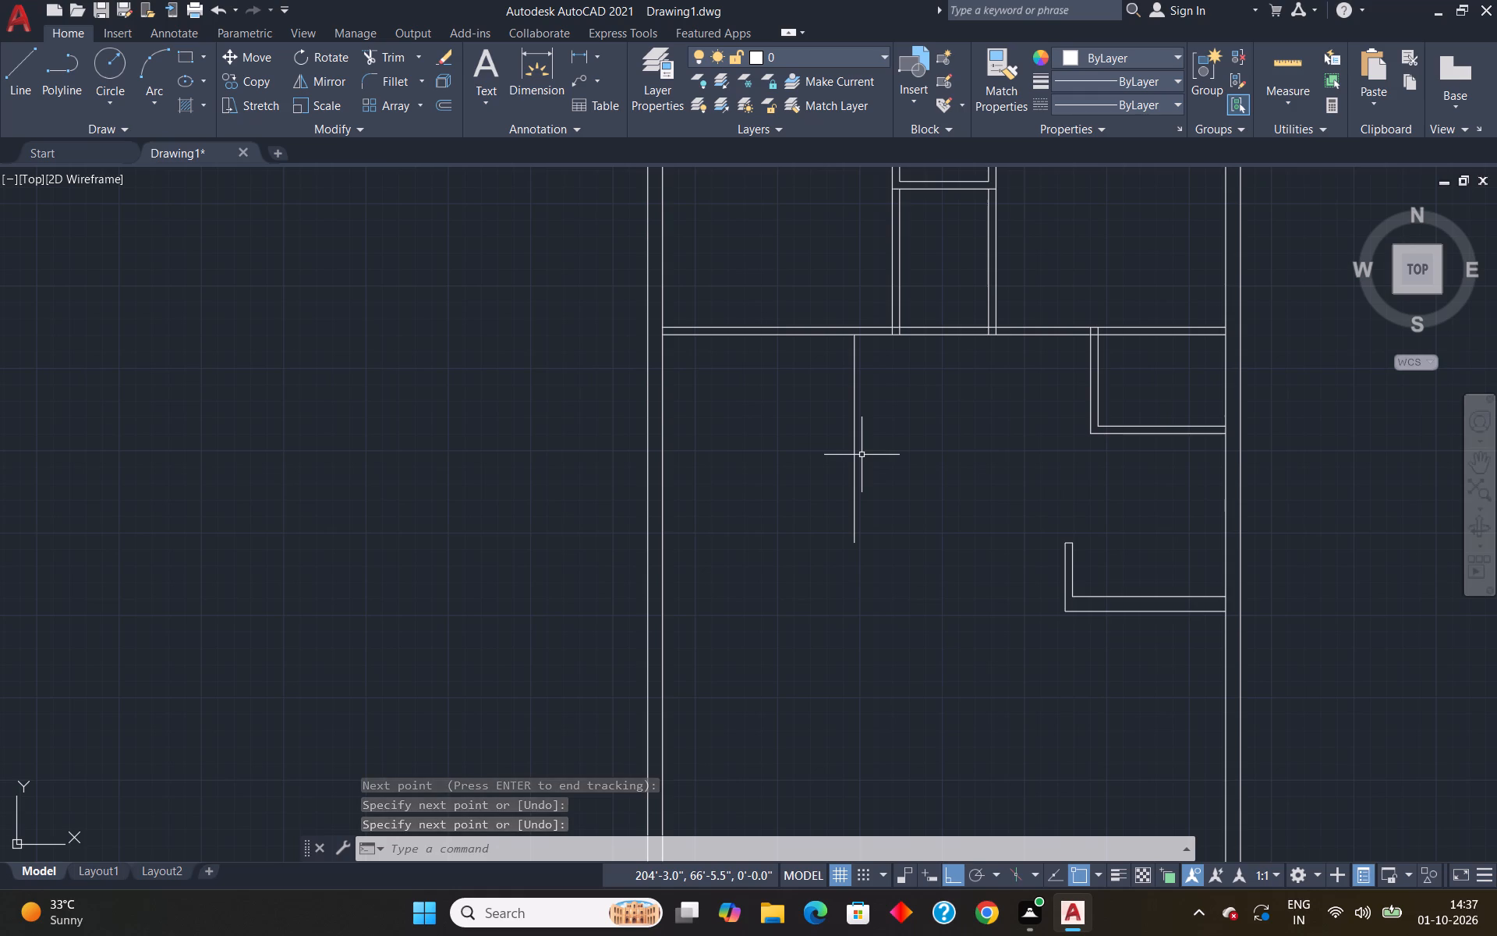
pyautogui.press('Return')
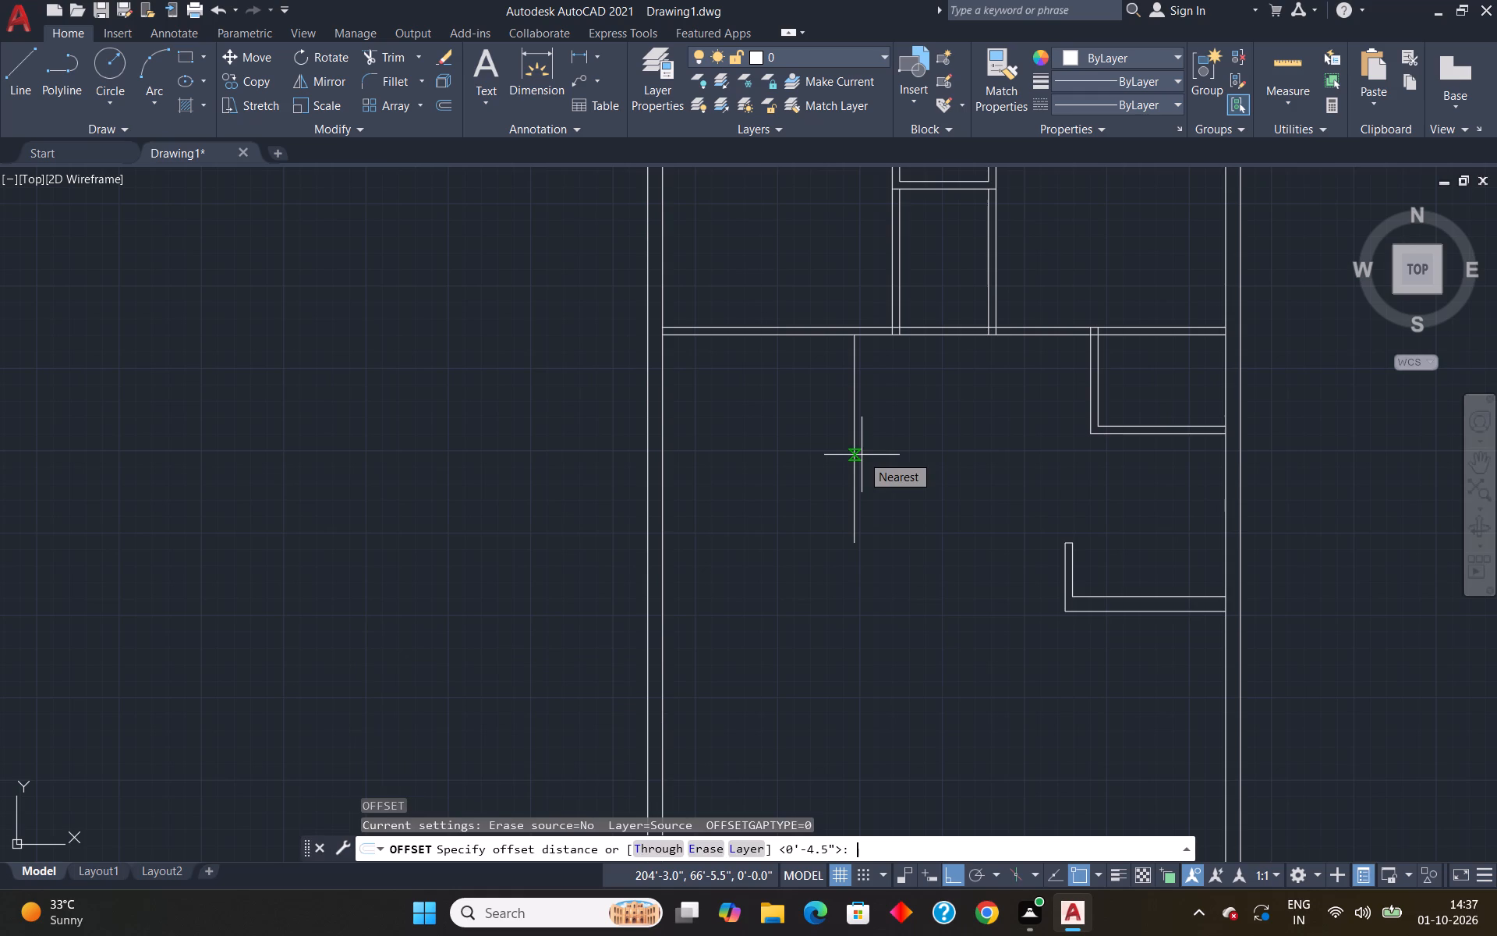
pyautogui.write("13'")
pyautogui.write('4.5"')
pyautogui.press('Return')
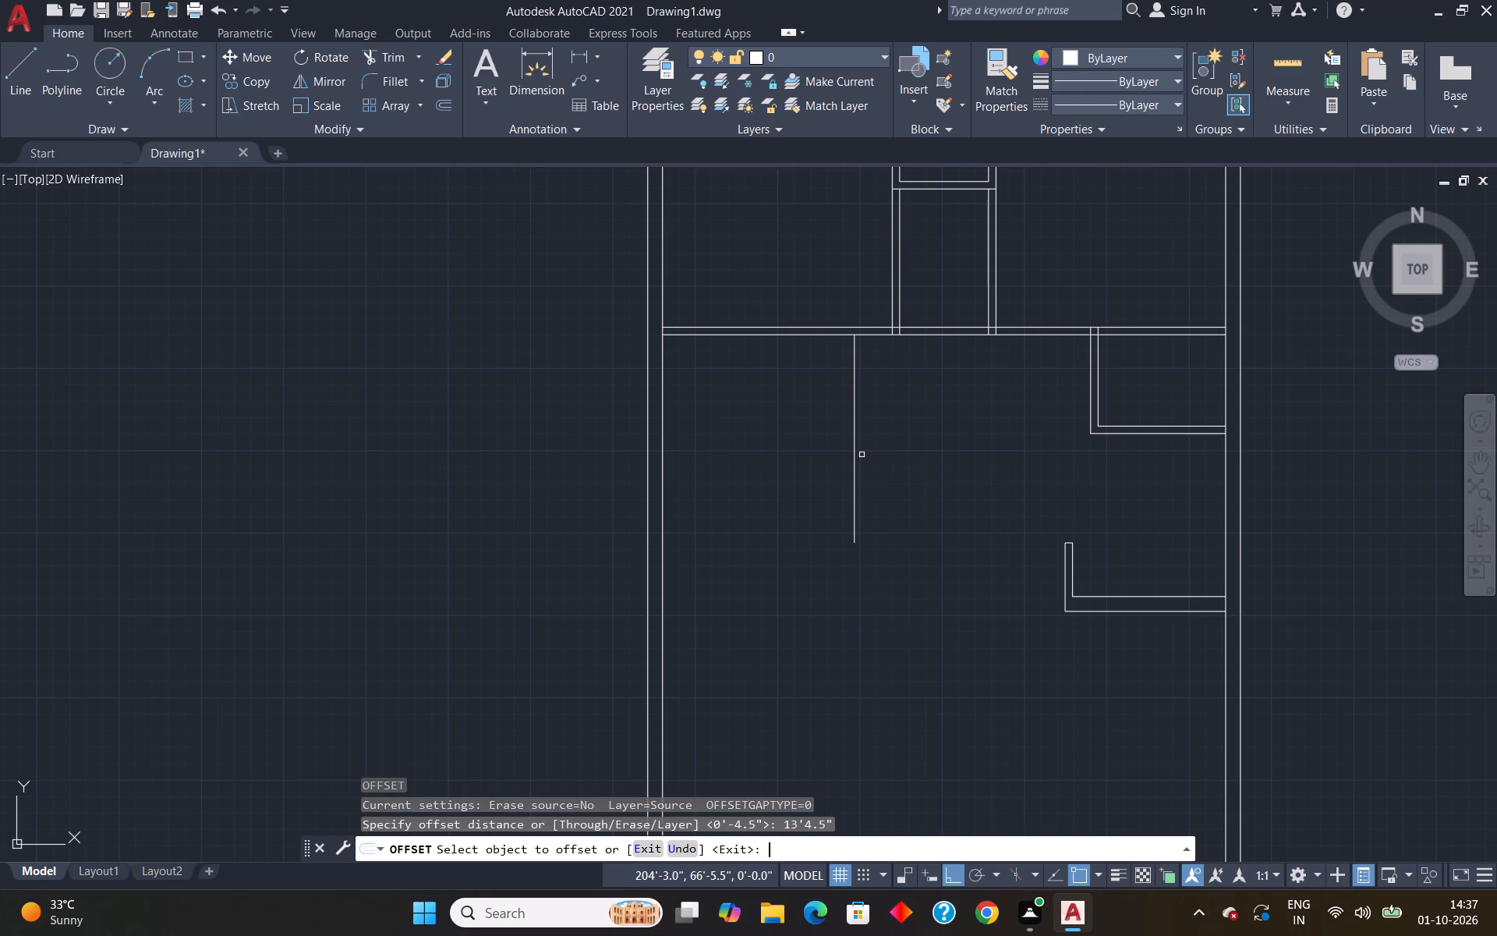
pyautogui.click(873, 332)
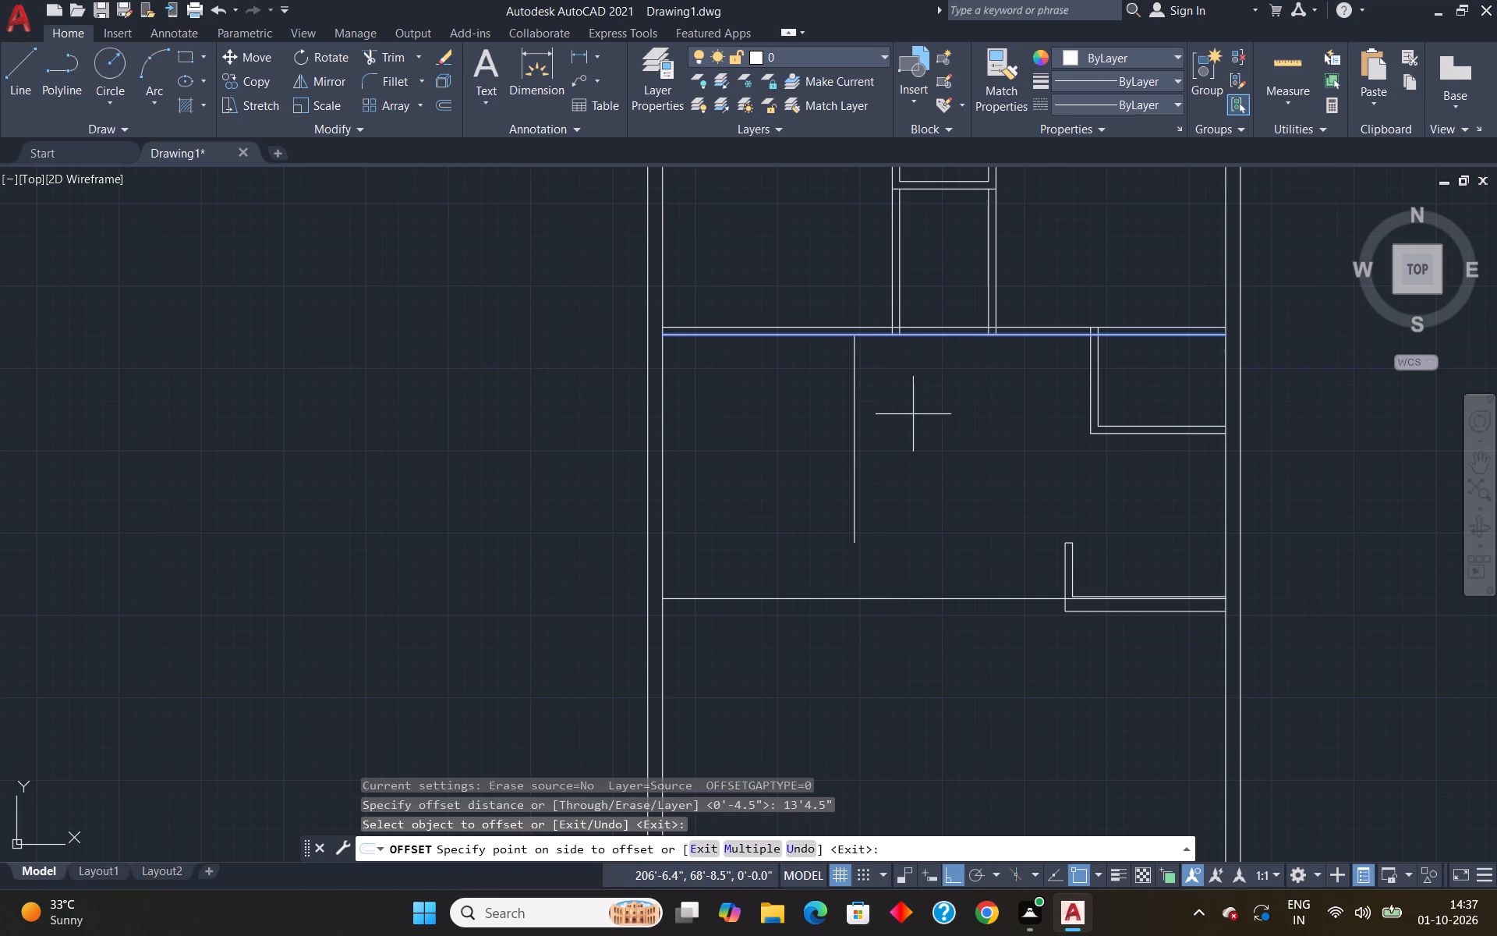
pyautogui.click(944, 435)
pyautogui.press('space')
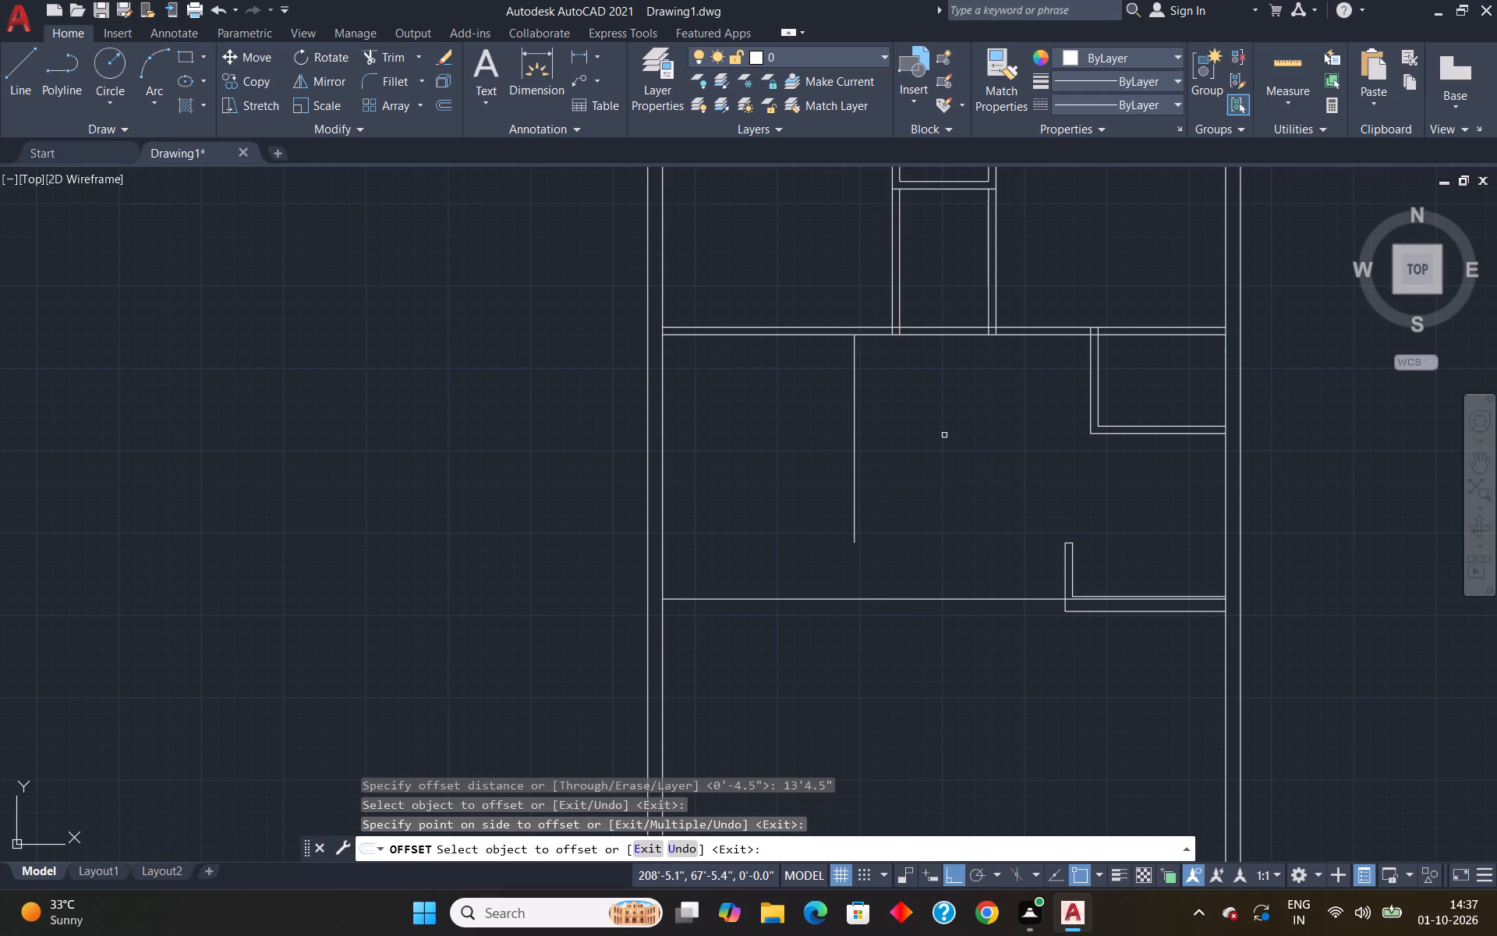
# Trim the part of the new horizontal line that runs inside the small room's 9" bottom wall, right of the short partition.
pyautogui.write('tr')
pyautogui.press('Return')
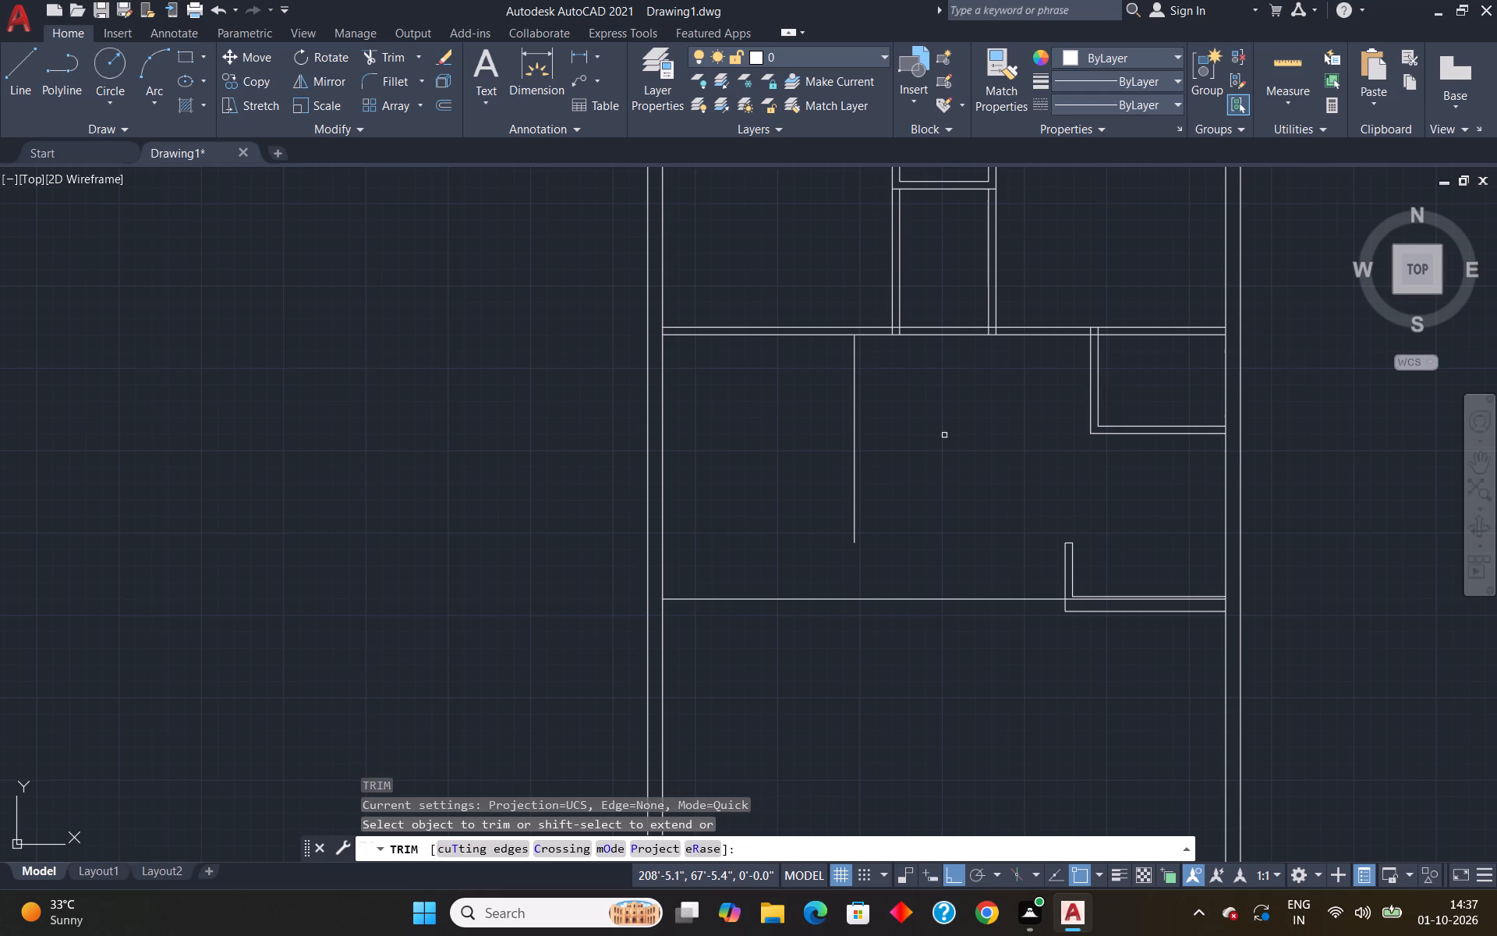
pyautogui.scroll(3, 1126, 625)
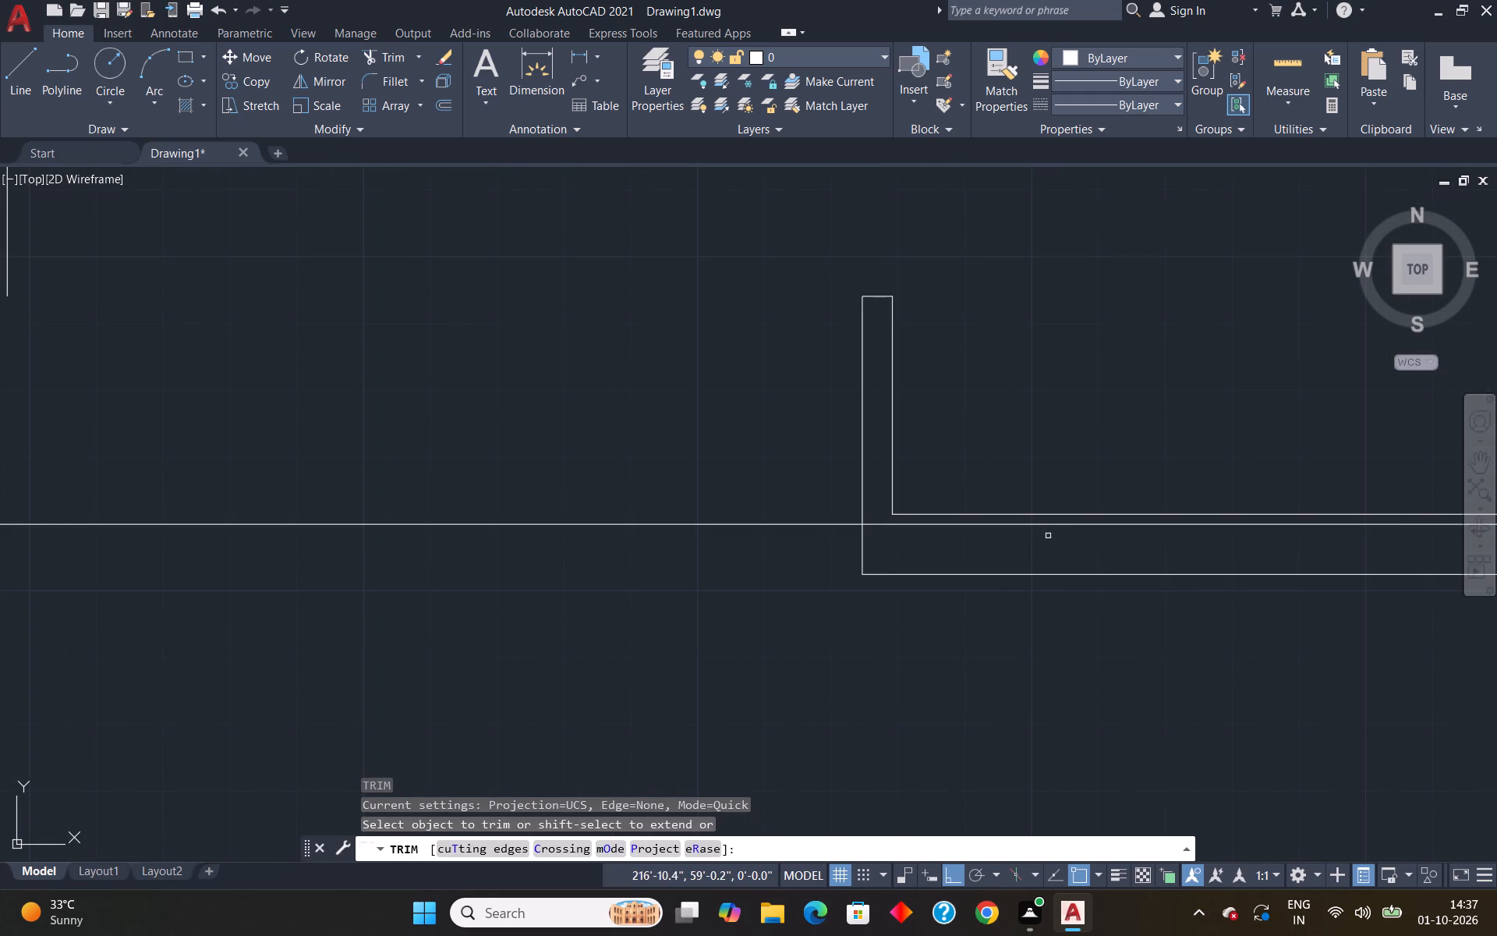
pyautogui.click(1028, 522)
pyautogui.scroll(-4, 987, 551)
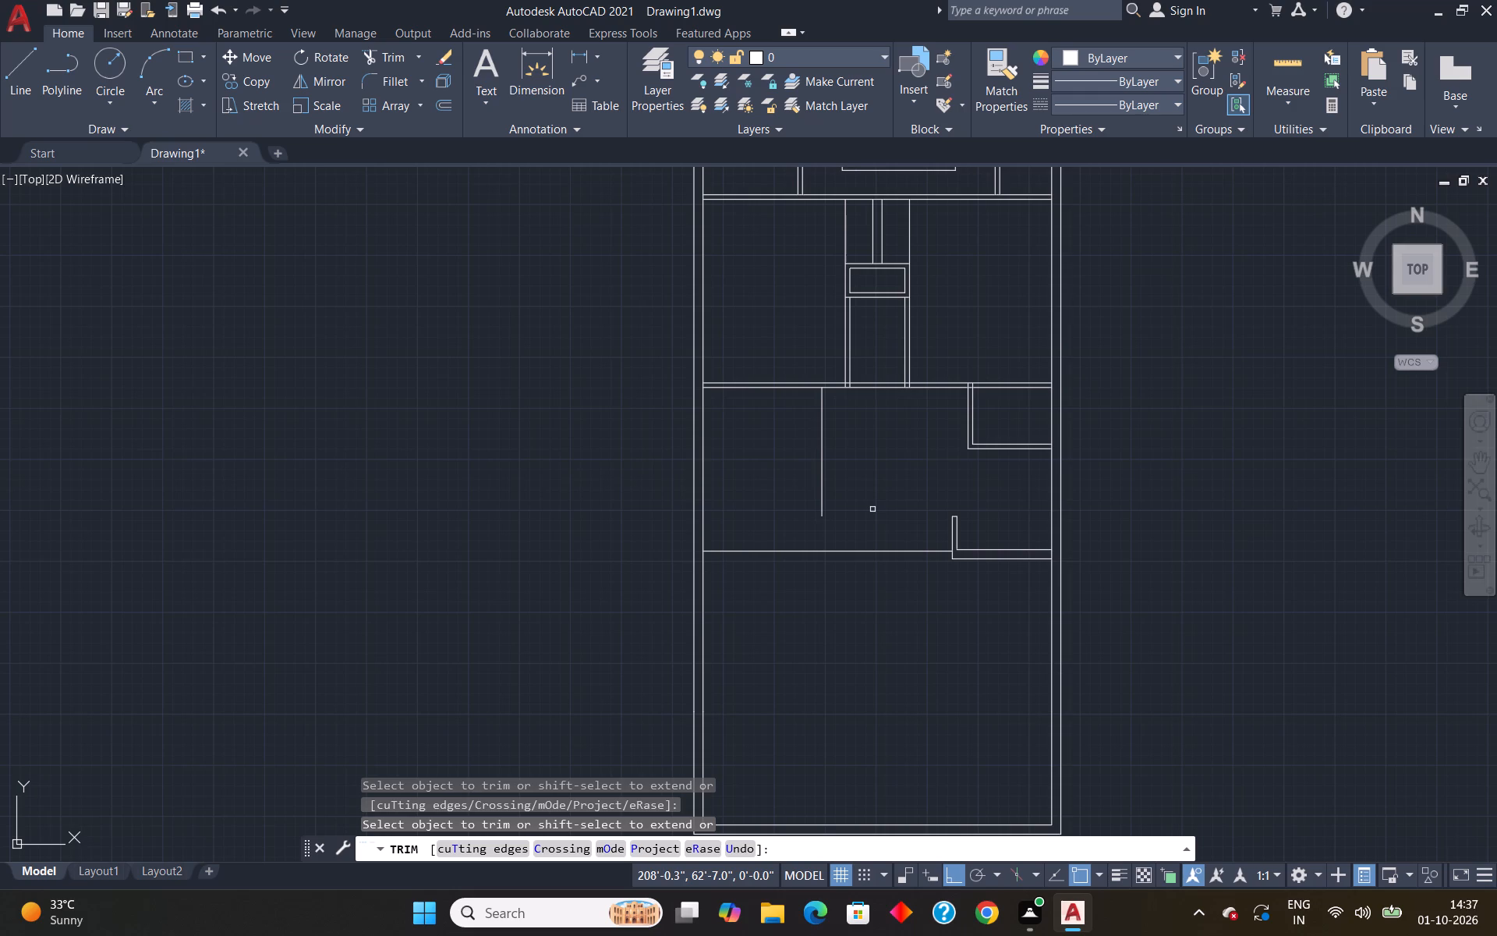
pyautogui.press('Escape')
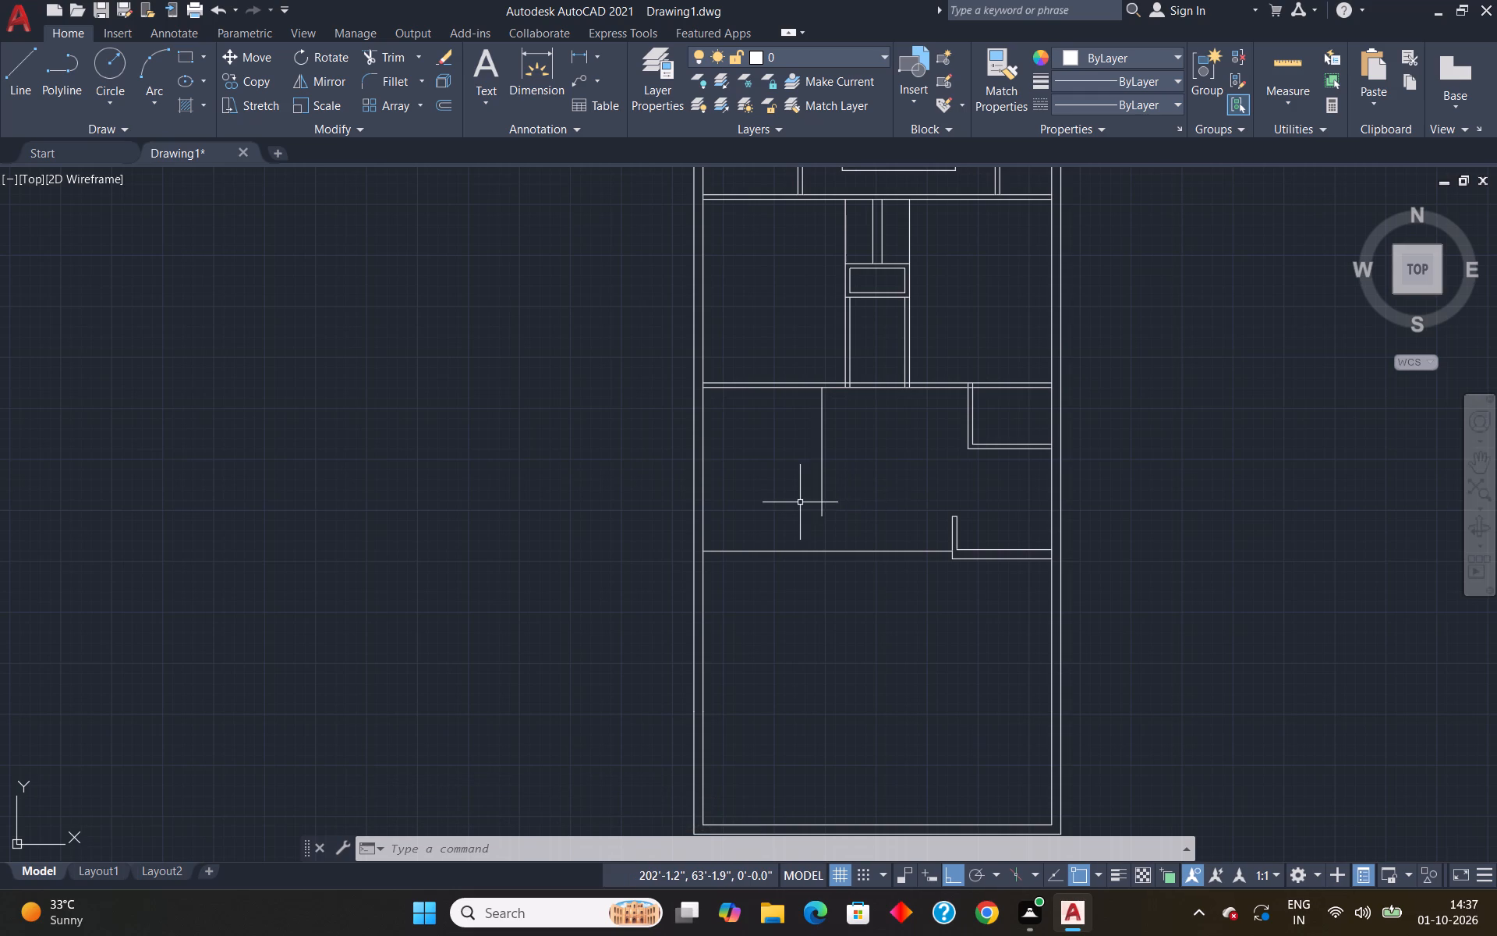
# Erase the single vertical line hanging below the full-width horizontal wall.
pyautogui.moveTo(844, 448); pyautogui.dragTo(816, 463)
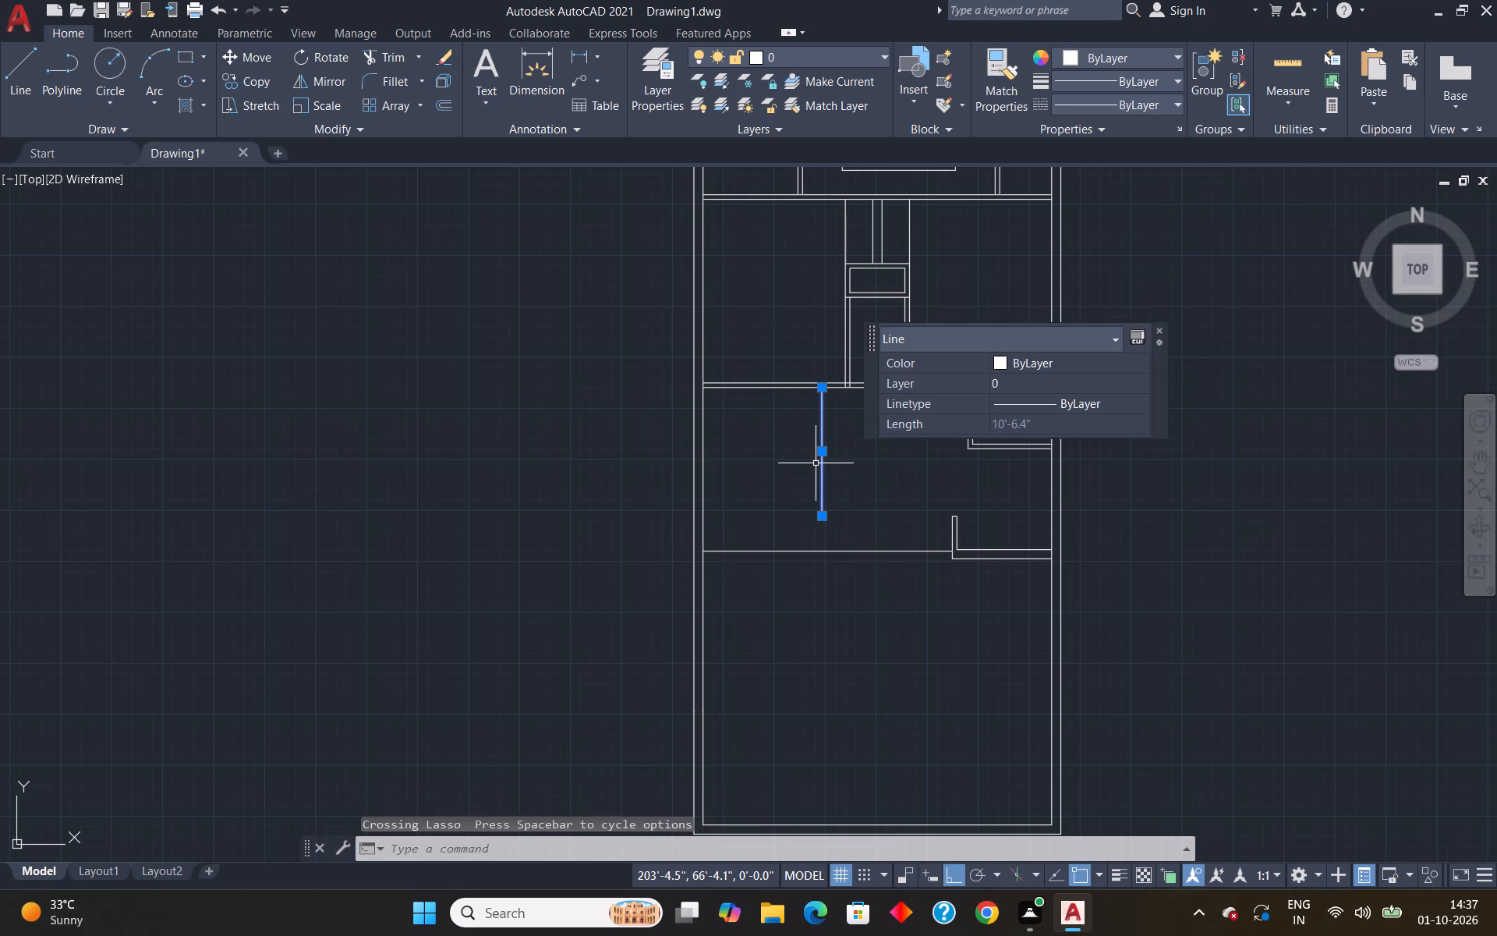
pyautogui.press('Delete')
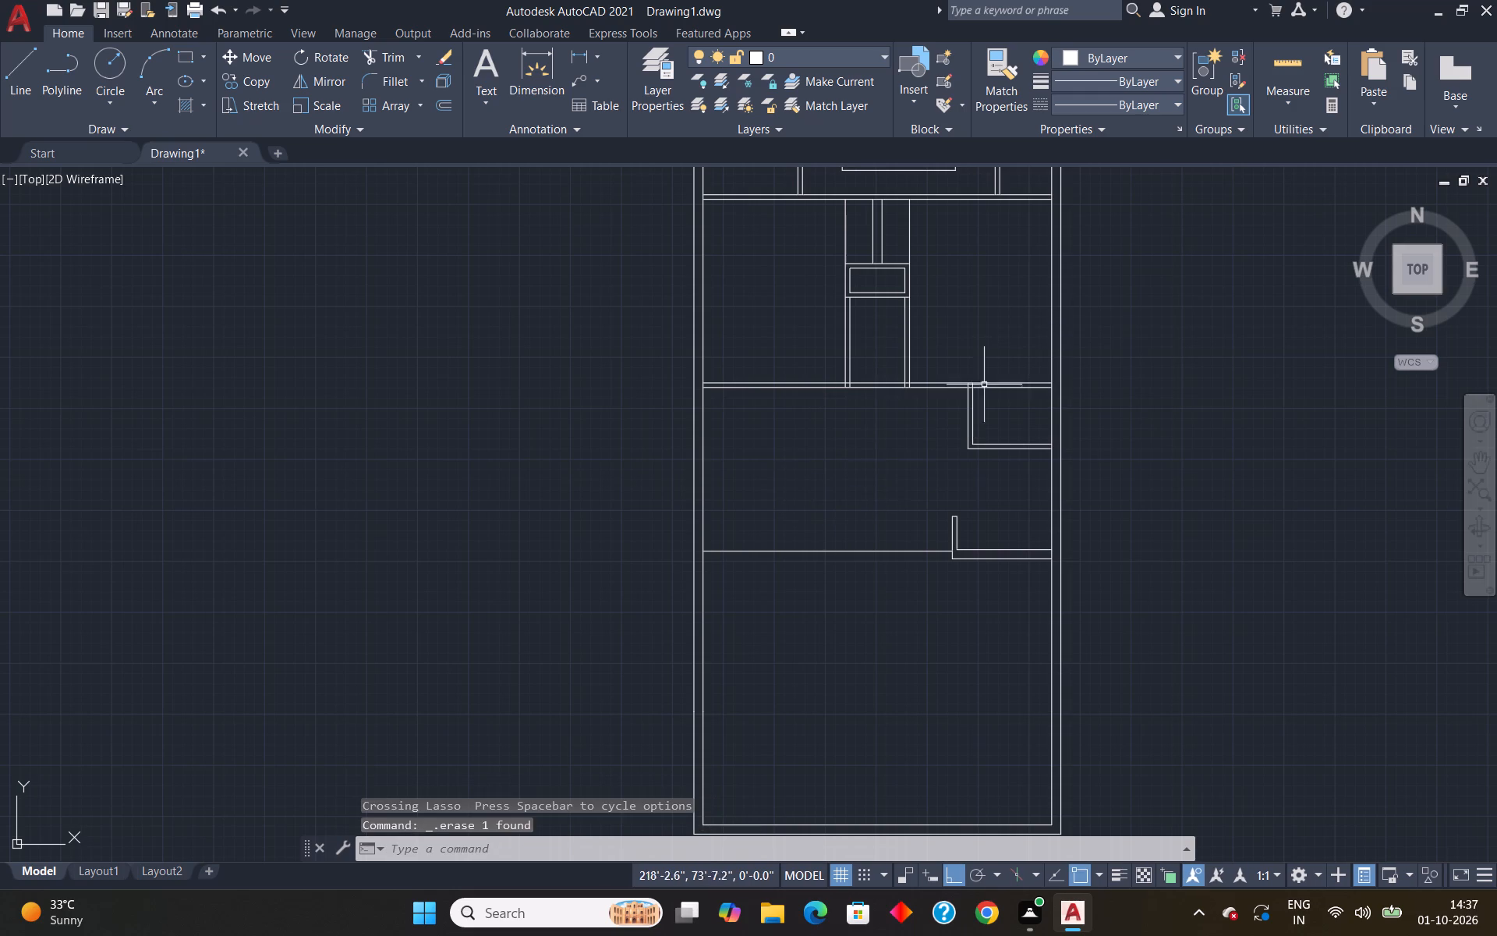
# Draw a 3'6" by 3'6" stair landing where the left outer wall's inner face meets the underside of the full-width horizontal wall.
pyautogui.scroll(-2, 734, 510)
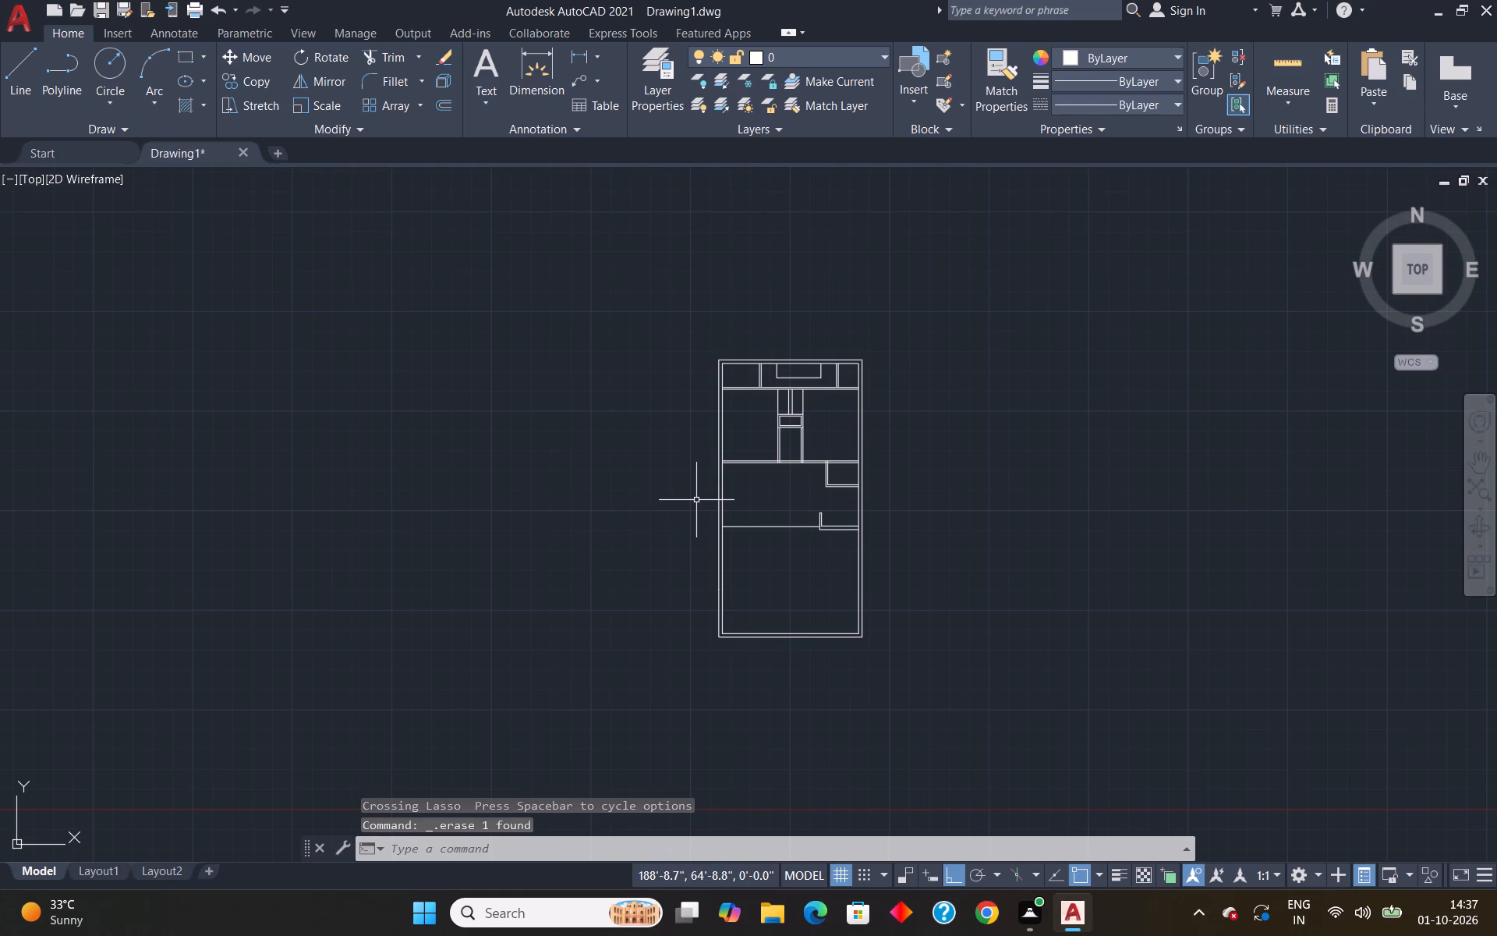
pyautogui.press('l')
pyautogui.press('Return')
pyautogui.write('tk')
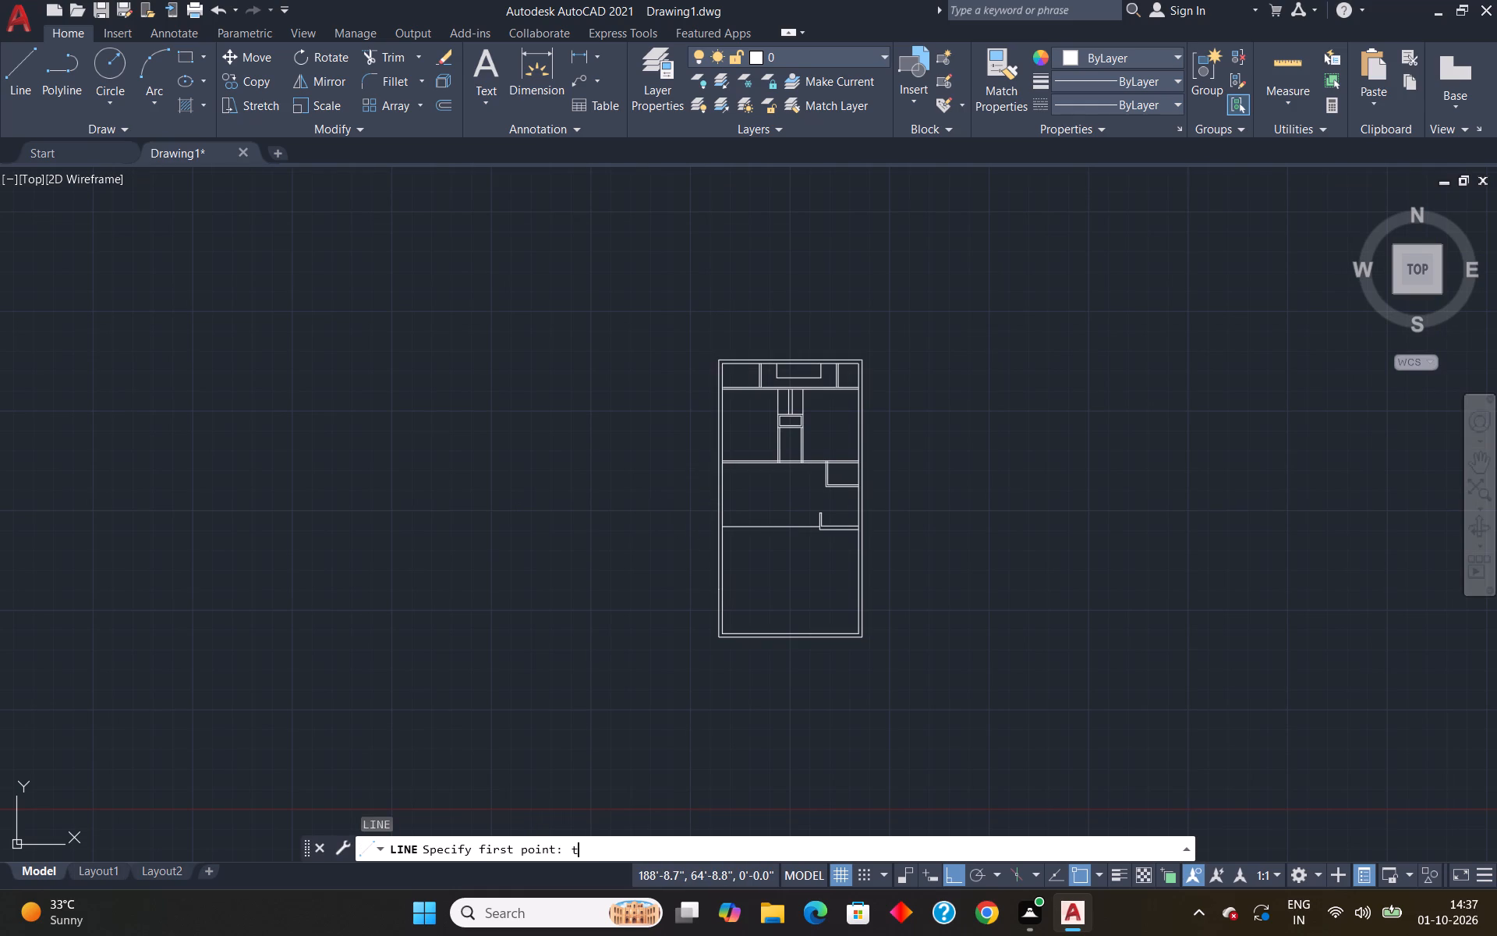
pyautogui.press('Return')
pyautogui.scroll(3, 724, 470)
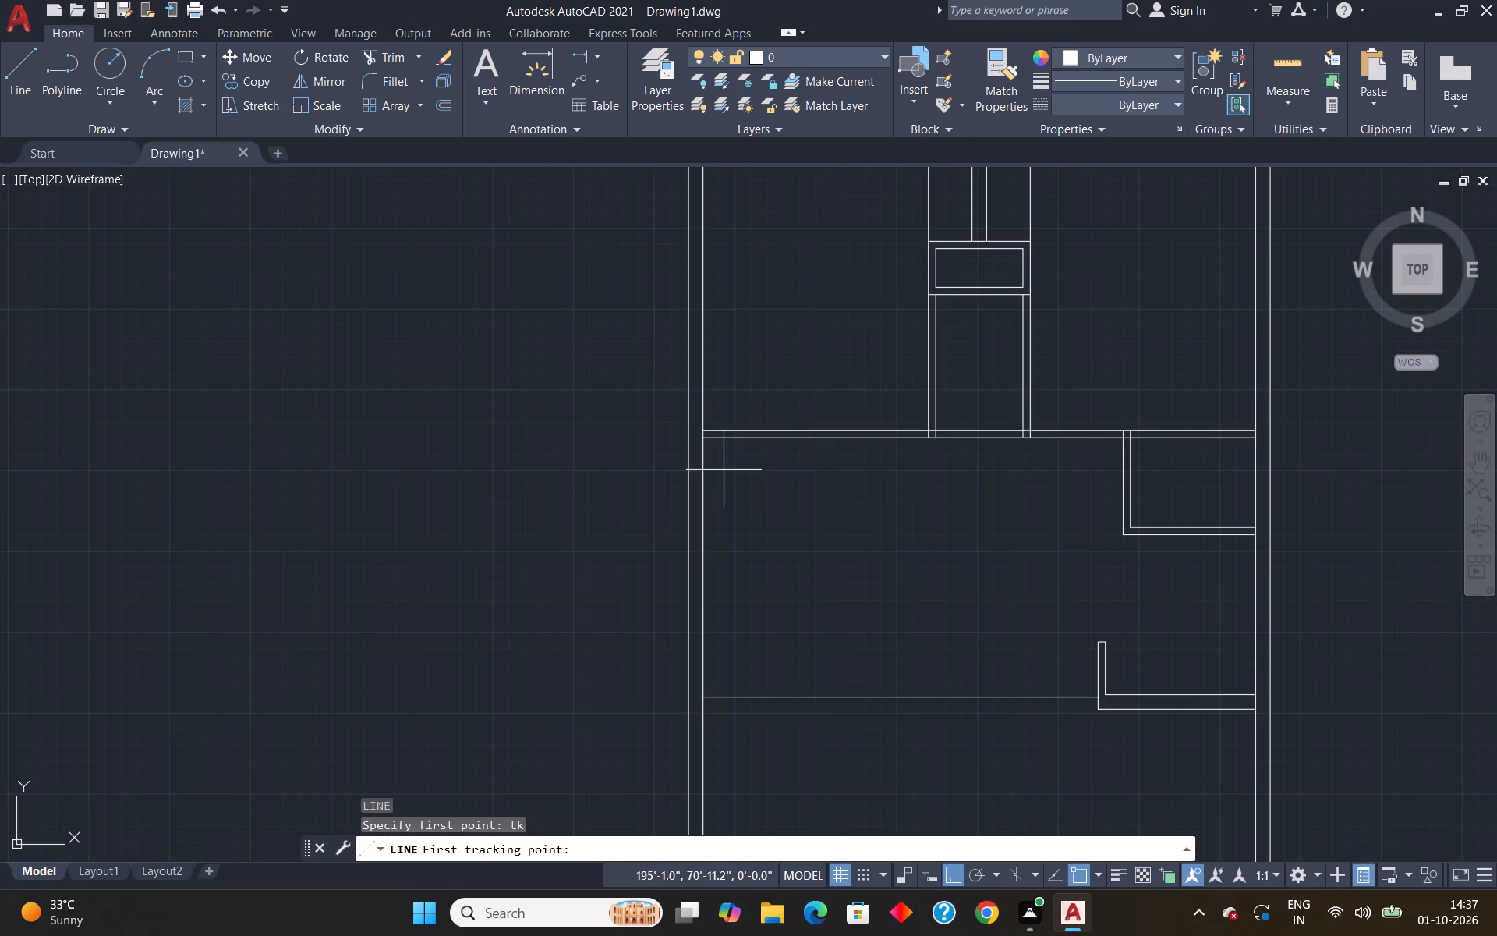
pyautogui.scroll(3, 705, 441)
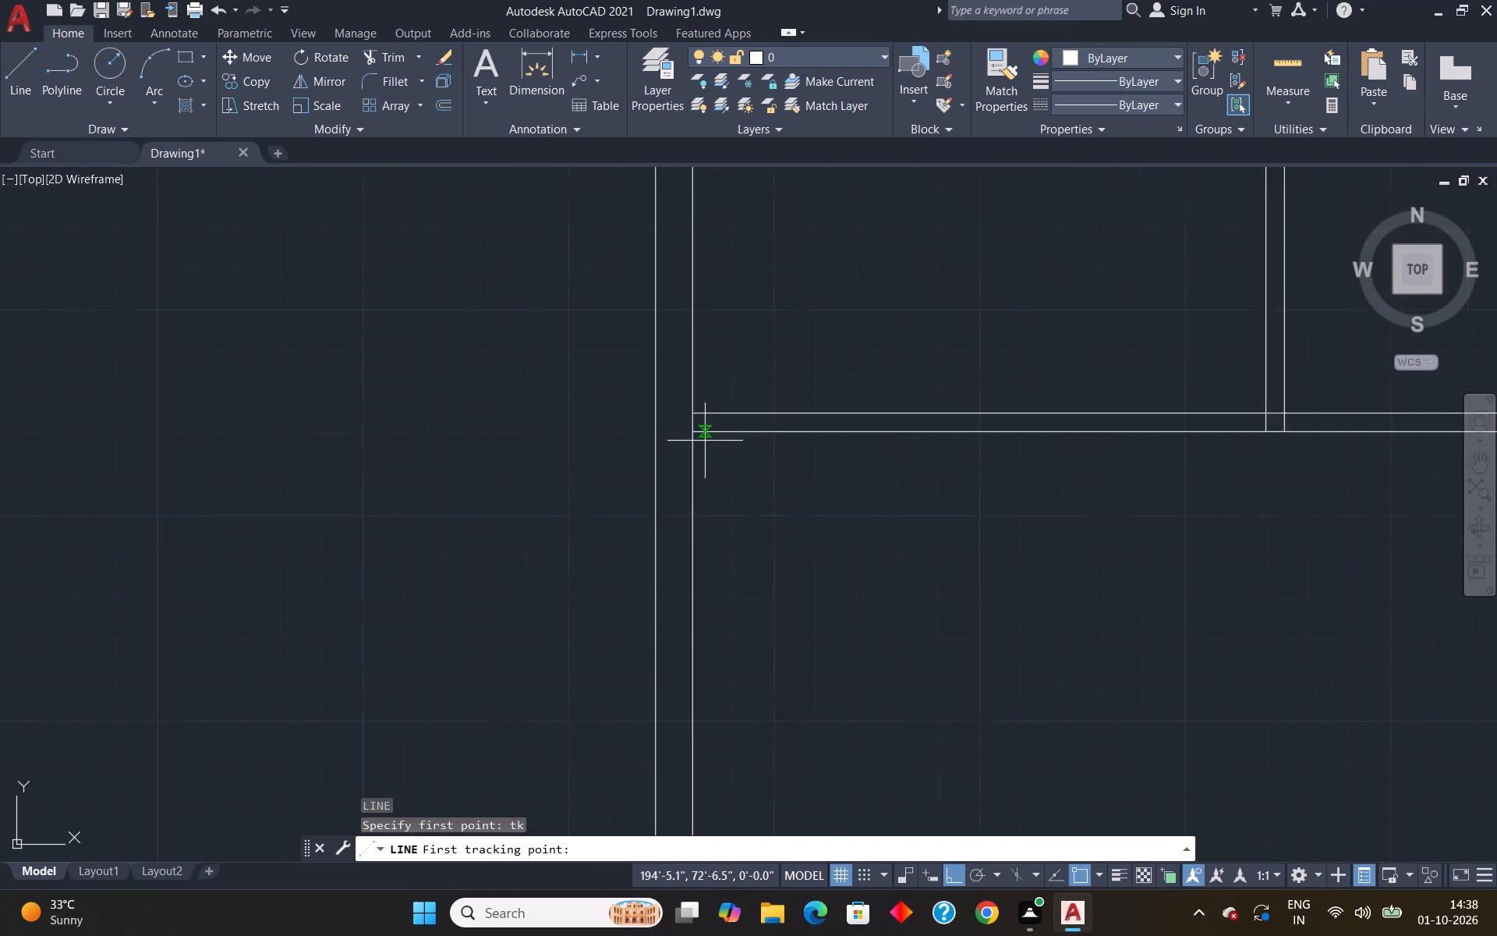
pyautogui.scroll(1, 705, 441)
pyautogui.click(661, 418)
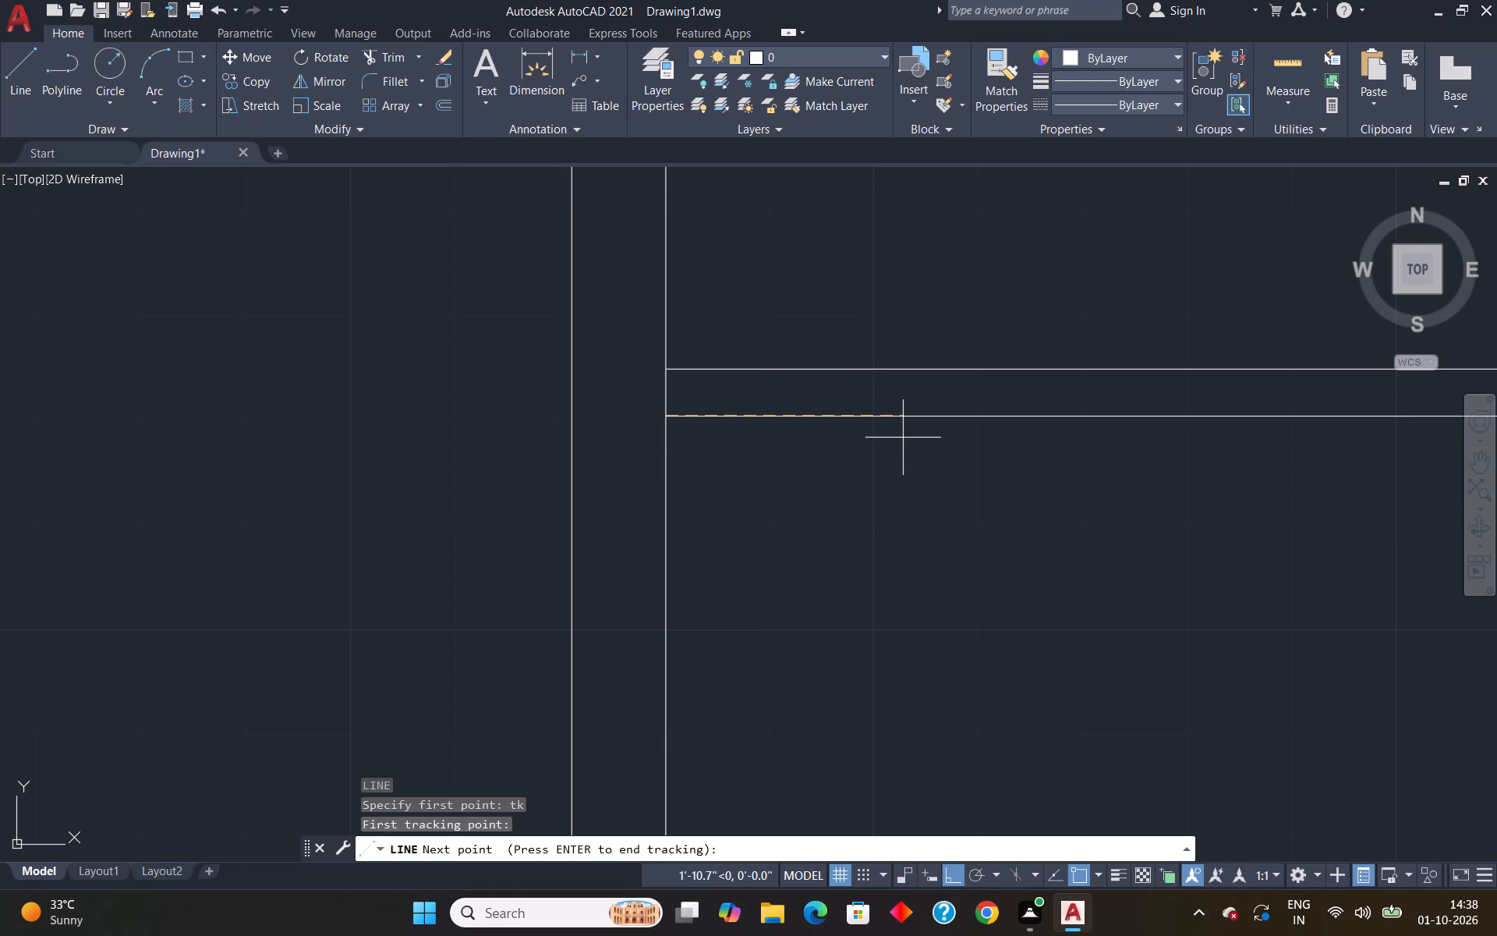
pyautogui.write('3.')
pyautogui.press('BackSpace')
pyautogui.write('\'6"')
pyautogui.press('Return')
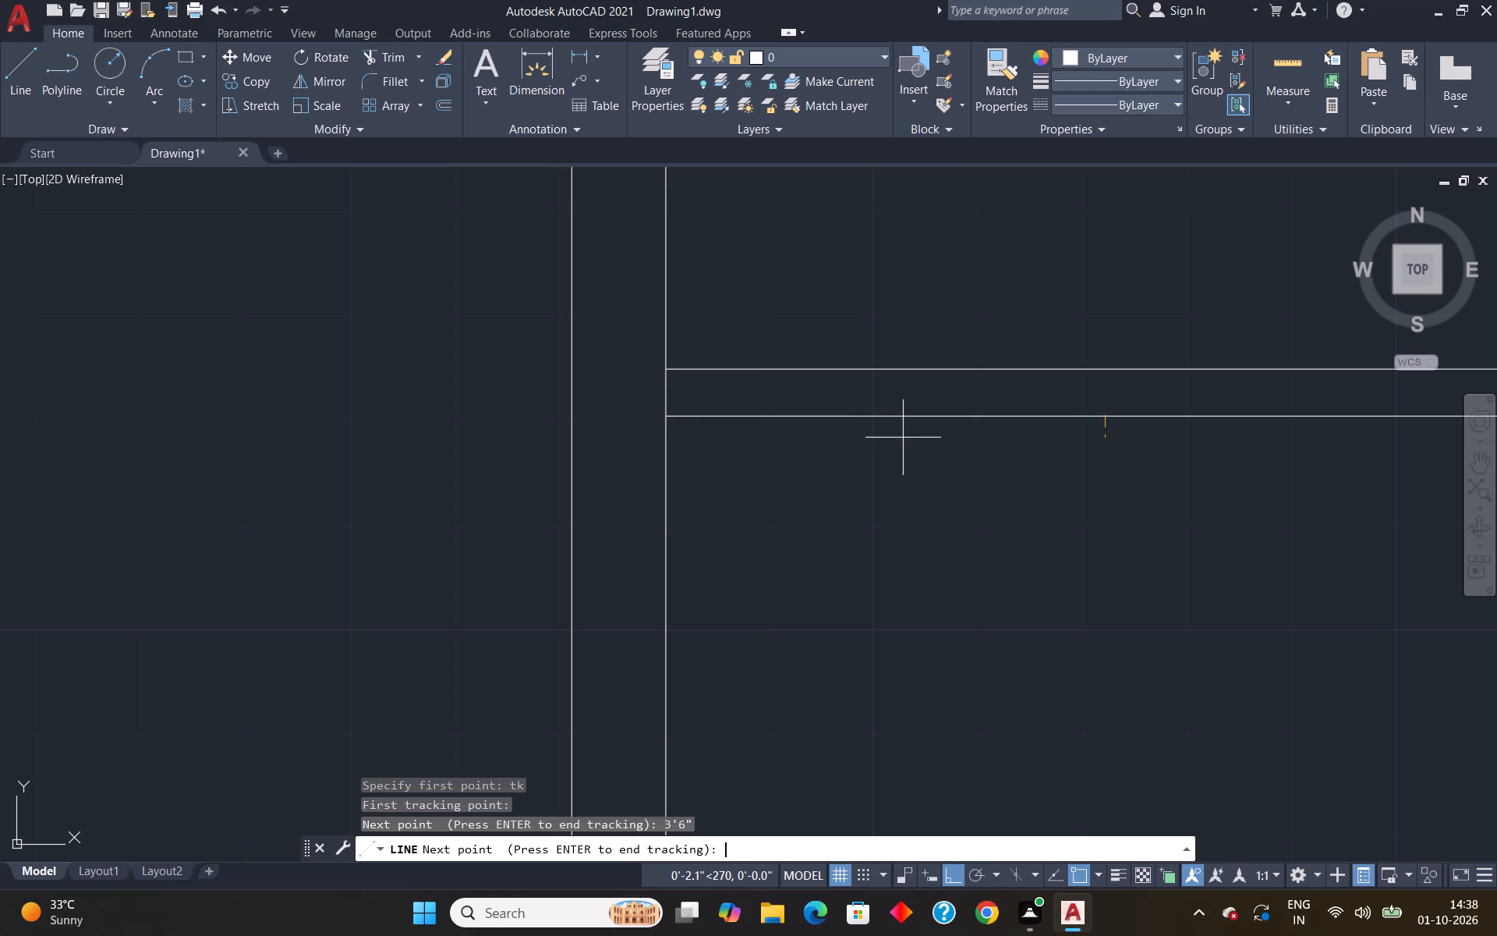
pyautogui.press('Return')
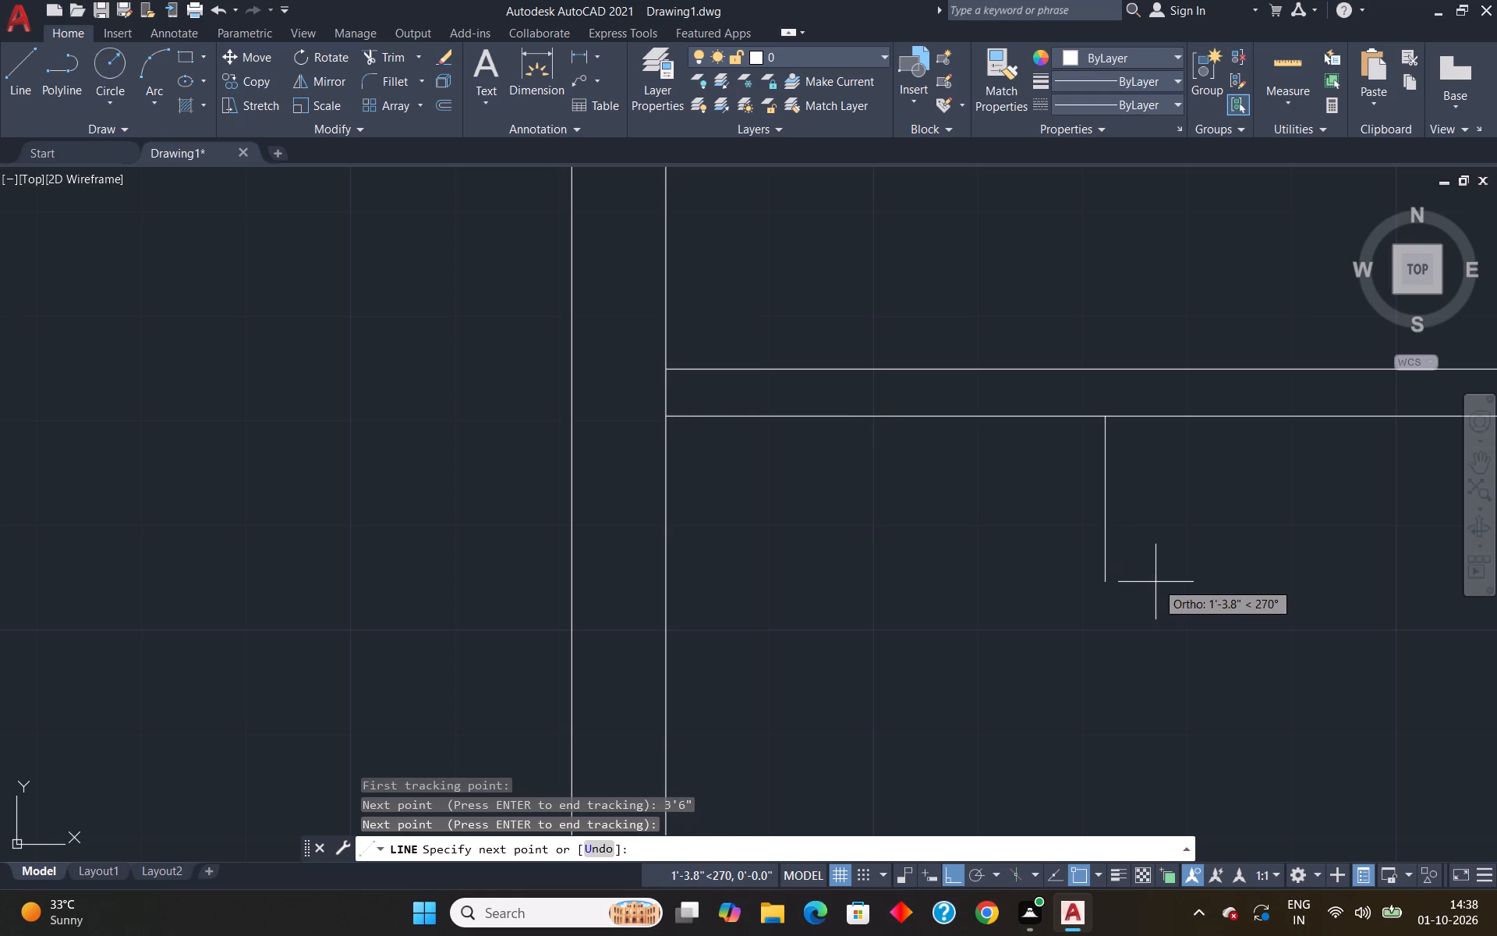
pyautogui.write('3\'6"')
pyautogui.press('Return')
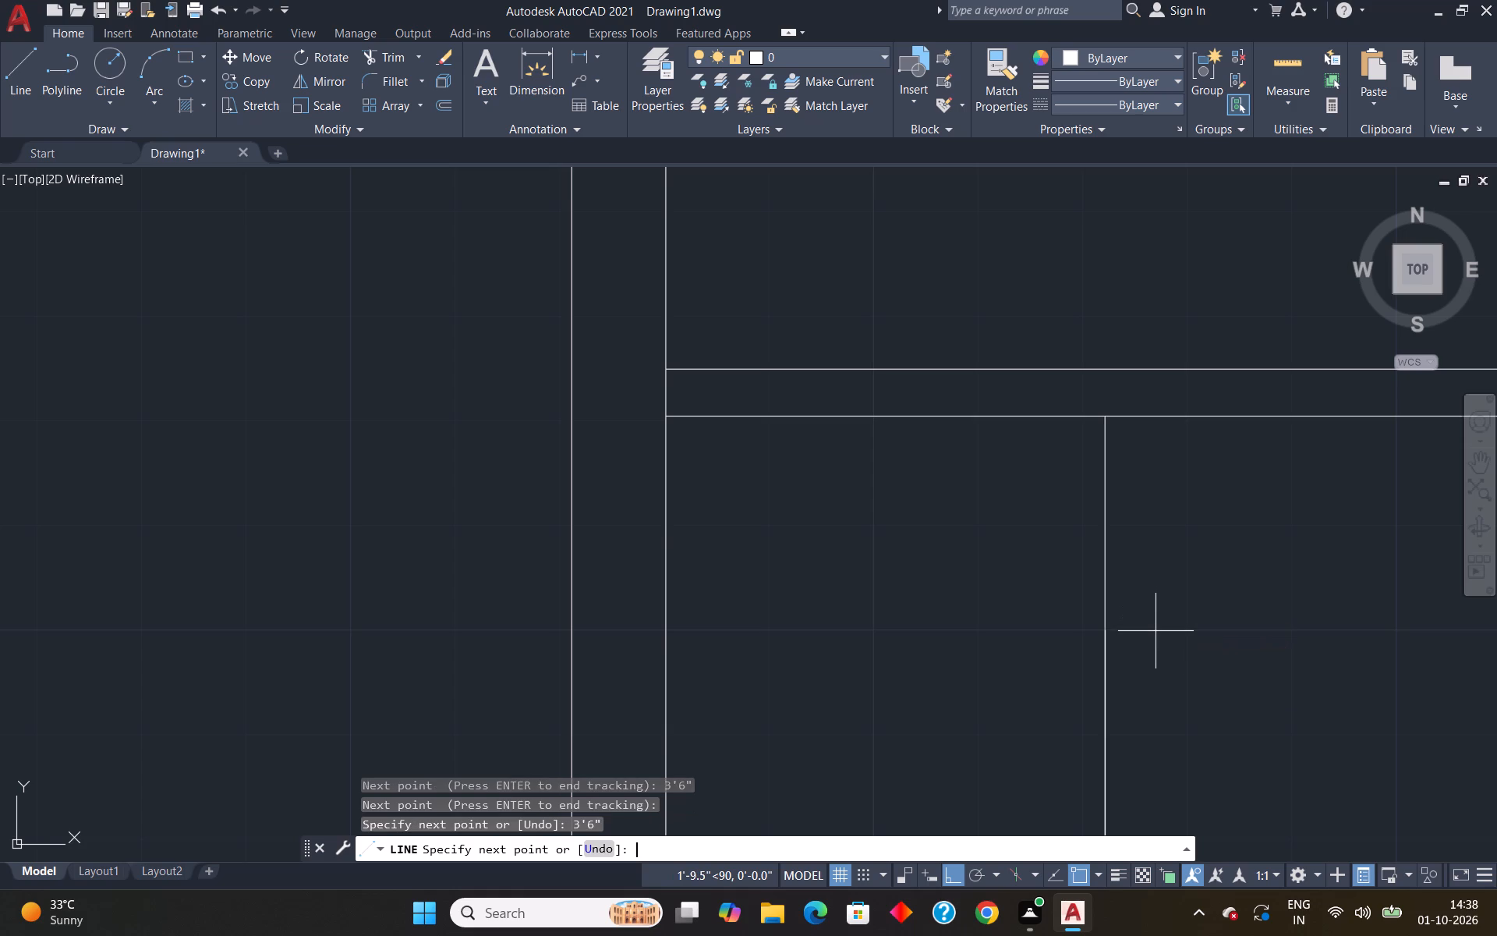
pyautogui.scroll(-5, 1155, 631)
pyautogui.scroll(4, 1159, 688)
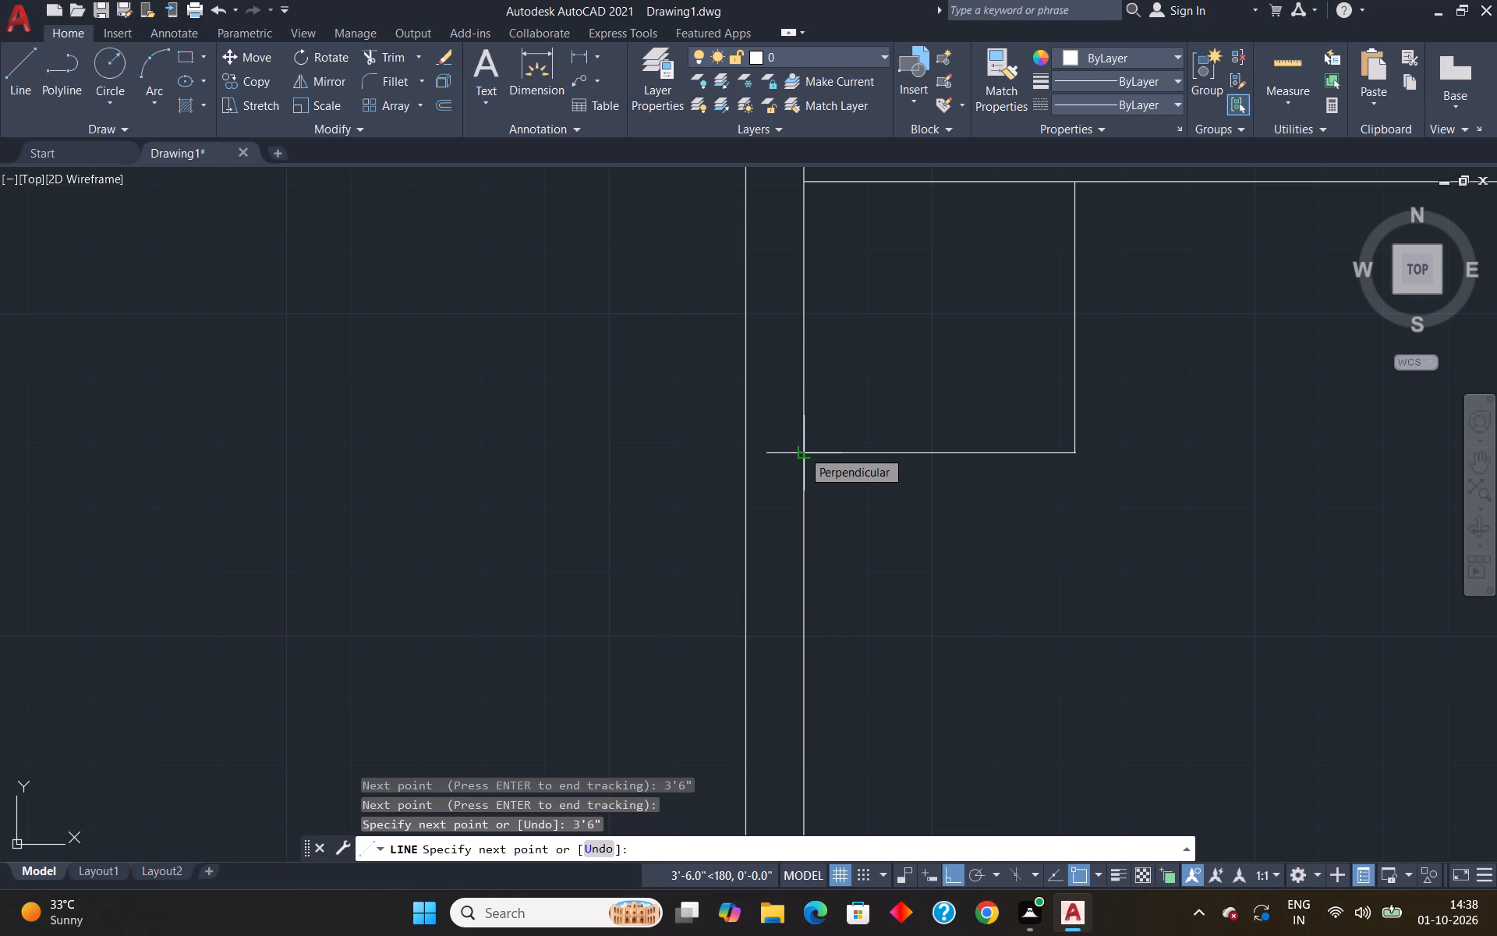
pyautogui.click(802, 450)
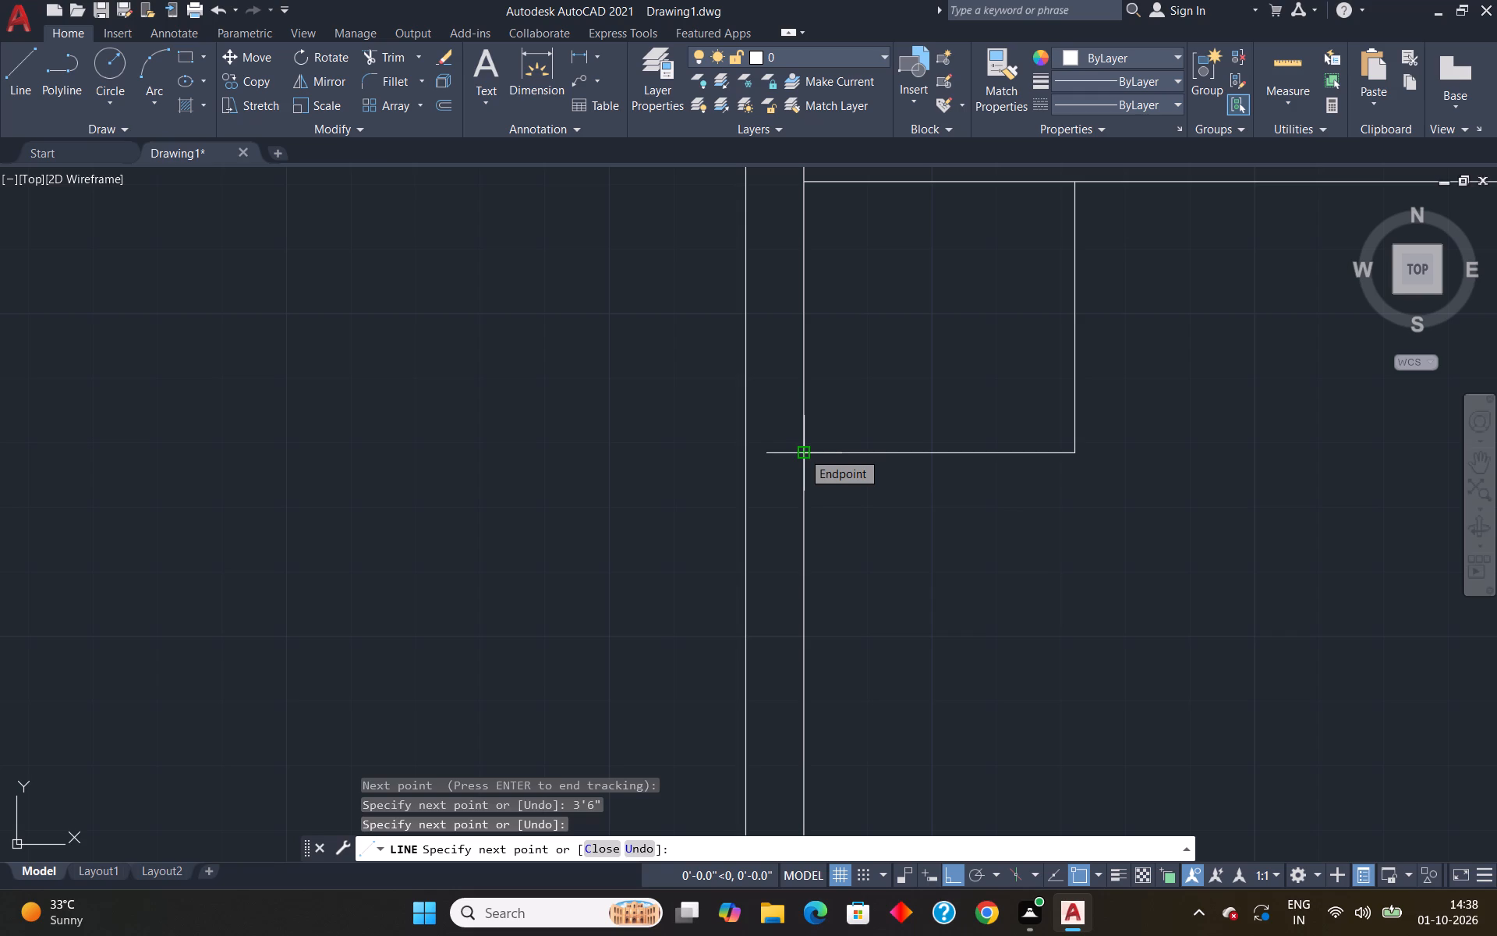
pyautogui.press('Escape')
# Offset the landing's right vertical line to the right five times at 10" spacing to make the stair treads.
pyautogui.scroll(-1, 952, 459)
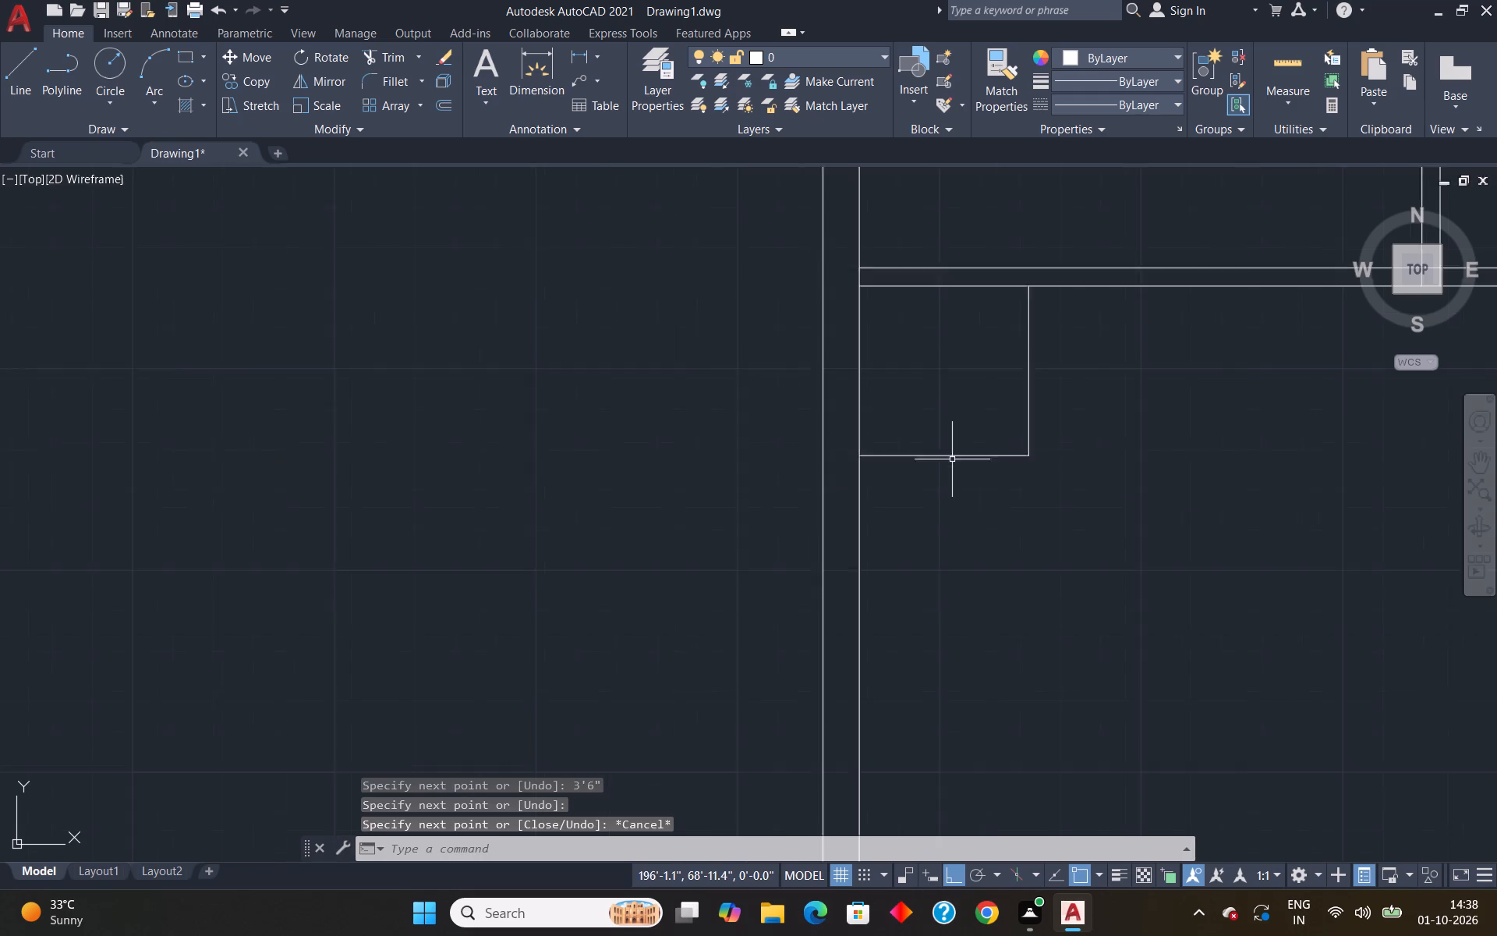
pyautogui.scroll(-3, 952, 459)
pyautogui.scroll(2, 1042, 498)
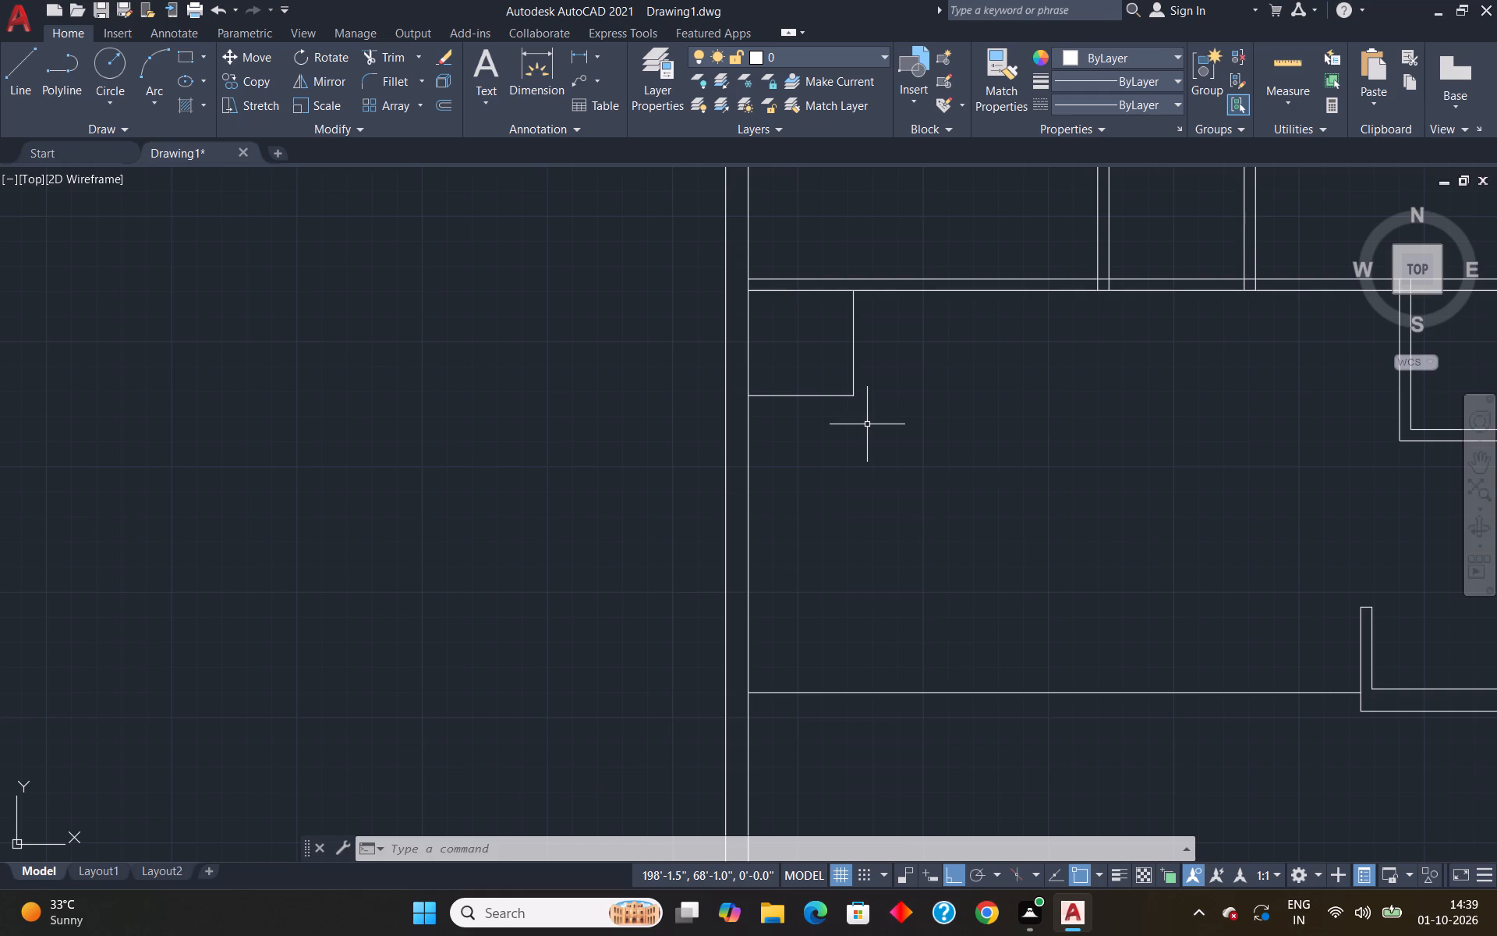
pyautogui.press('o')
pyautogui.press('Return')
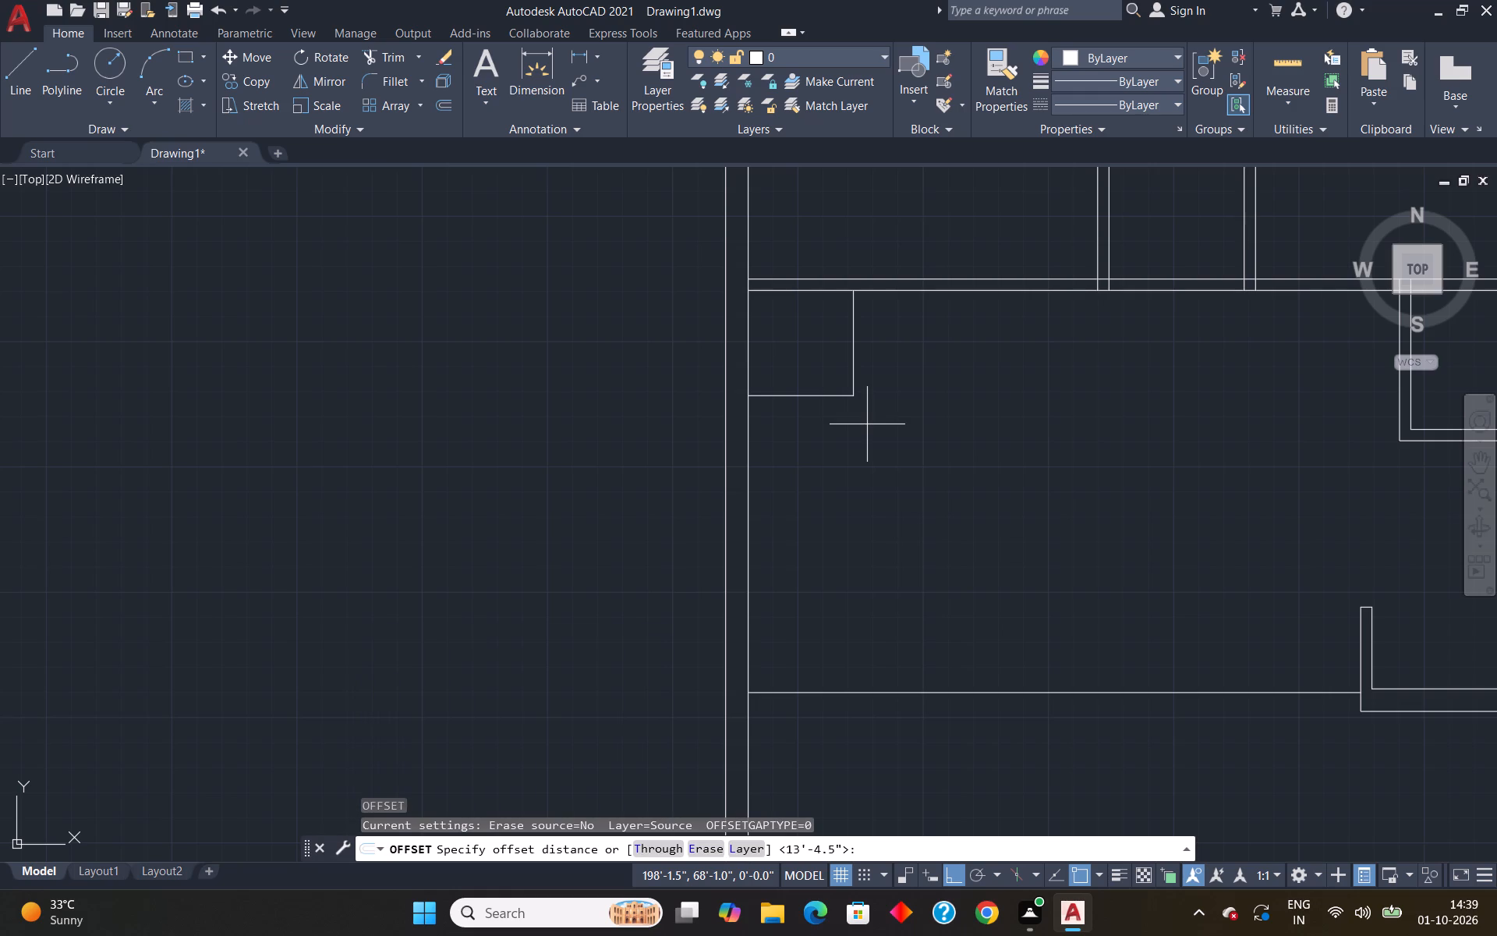
pyautogui.write('10"')
pyautogui.press('Return')
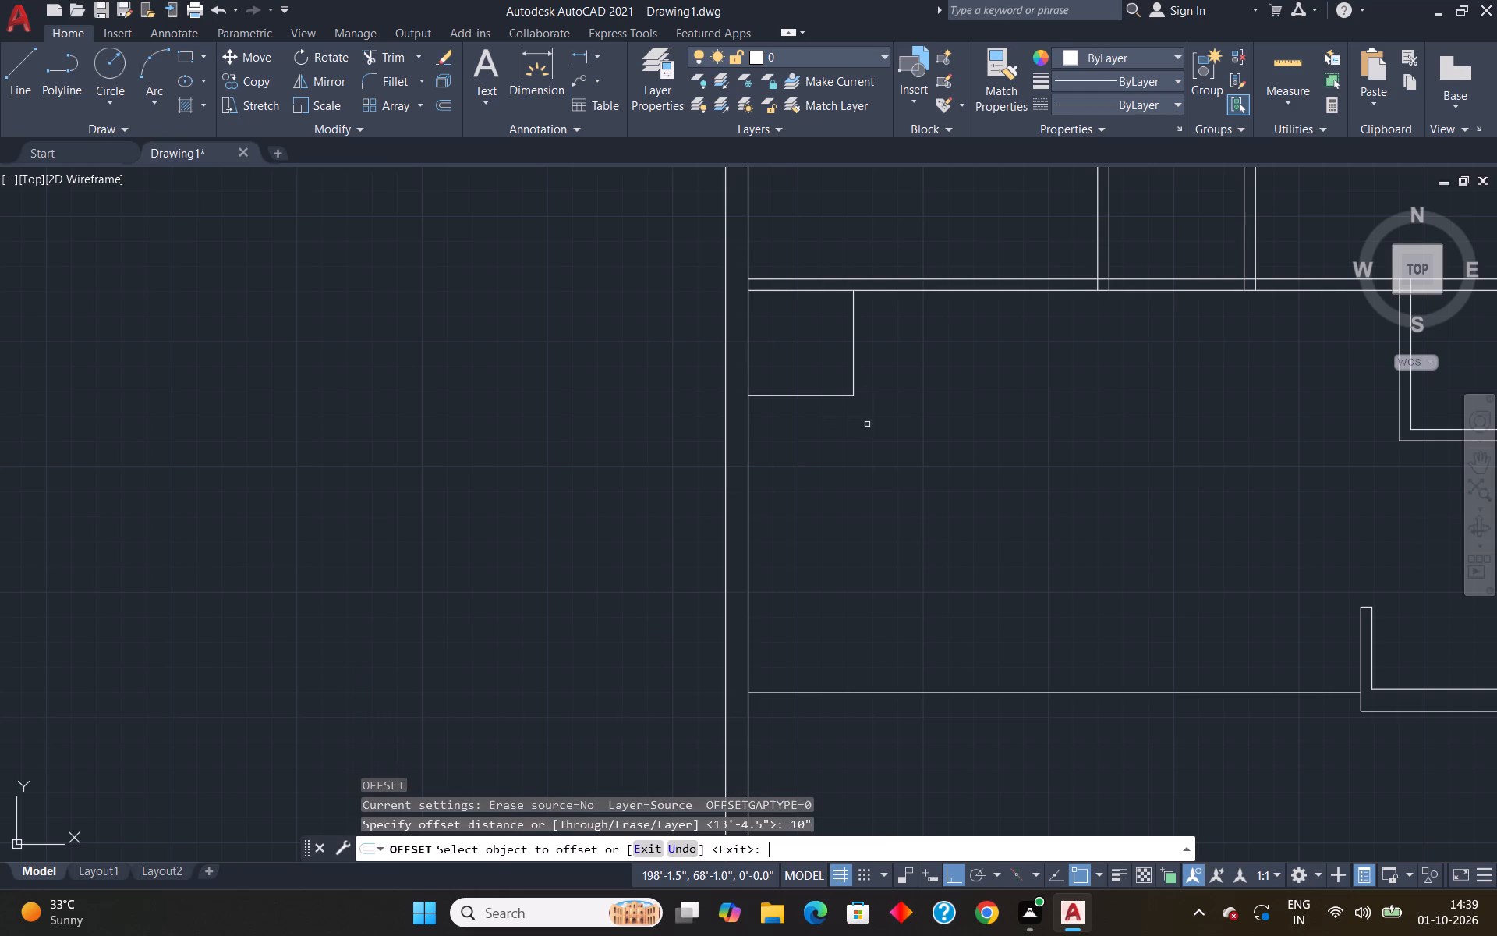
pyautogui.click(851, 374)
pyautogui.click(922, 384)
pyautogui.click(880, 365)
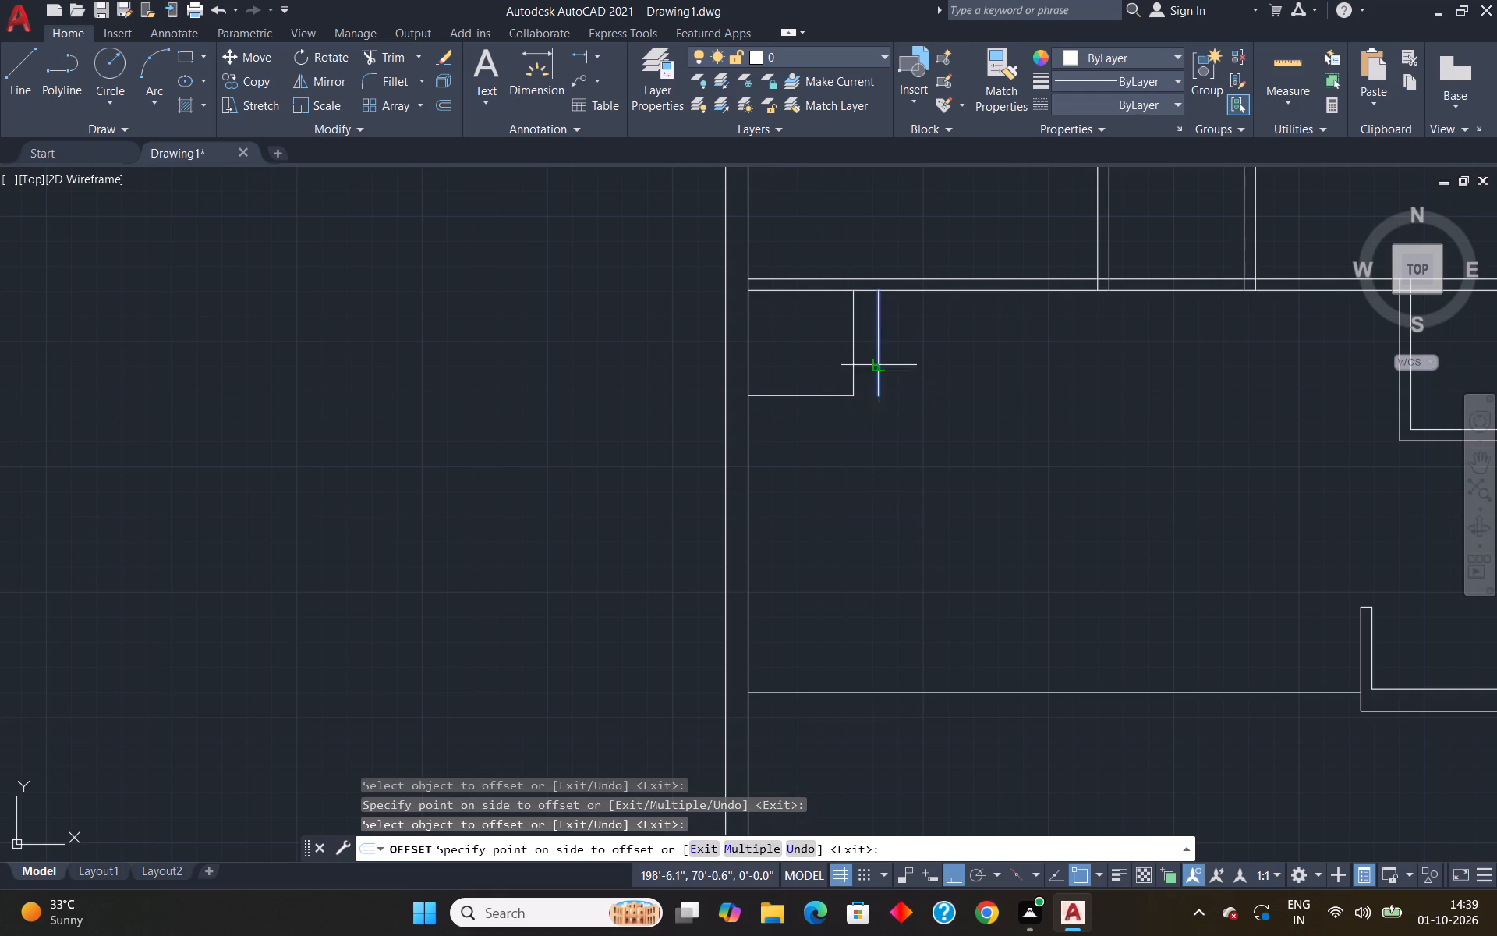
pyautogui.click(929, 368)
pyautogui.click(901, 360)
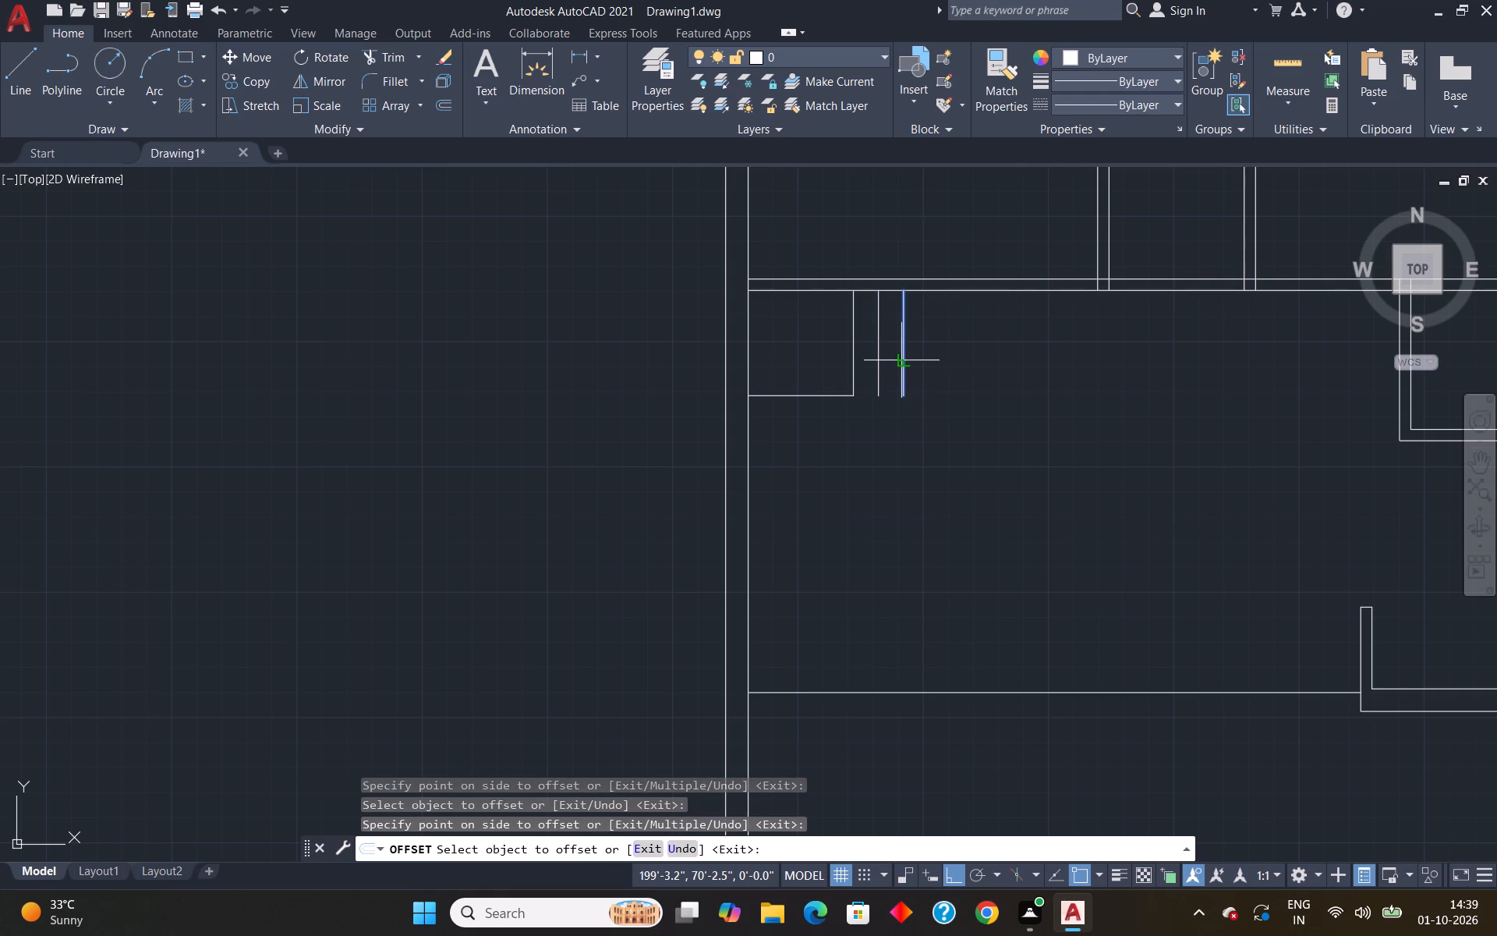
pyautogui.click(936, 373)
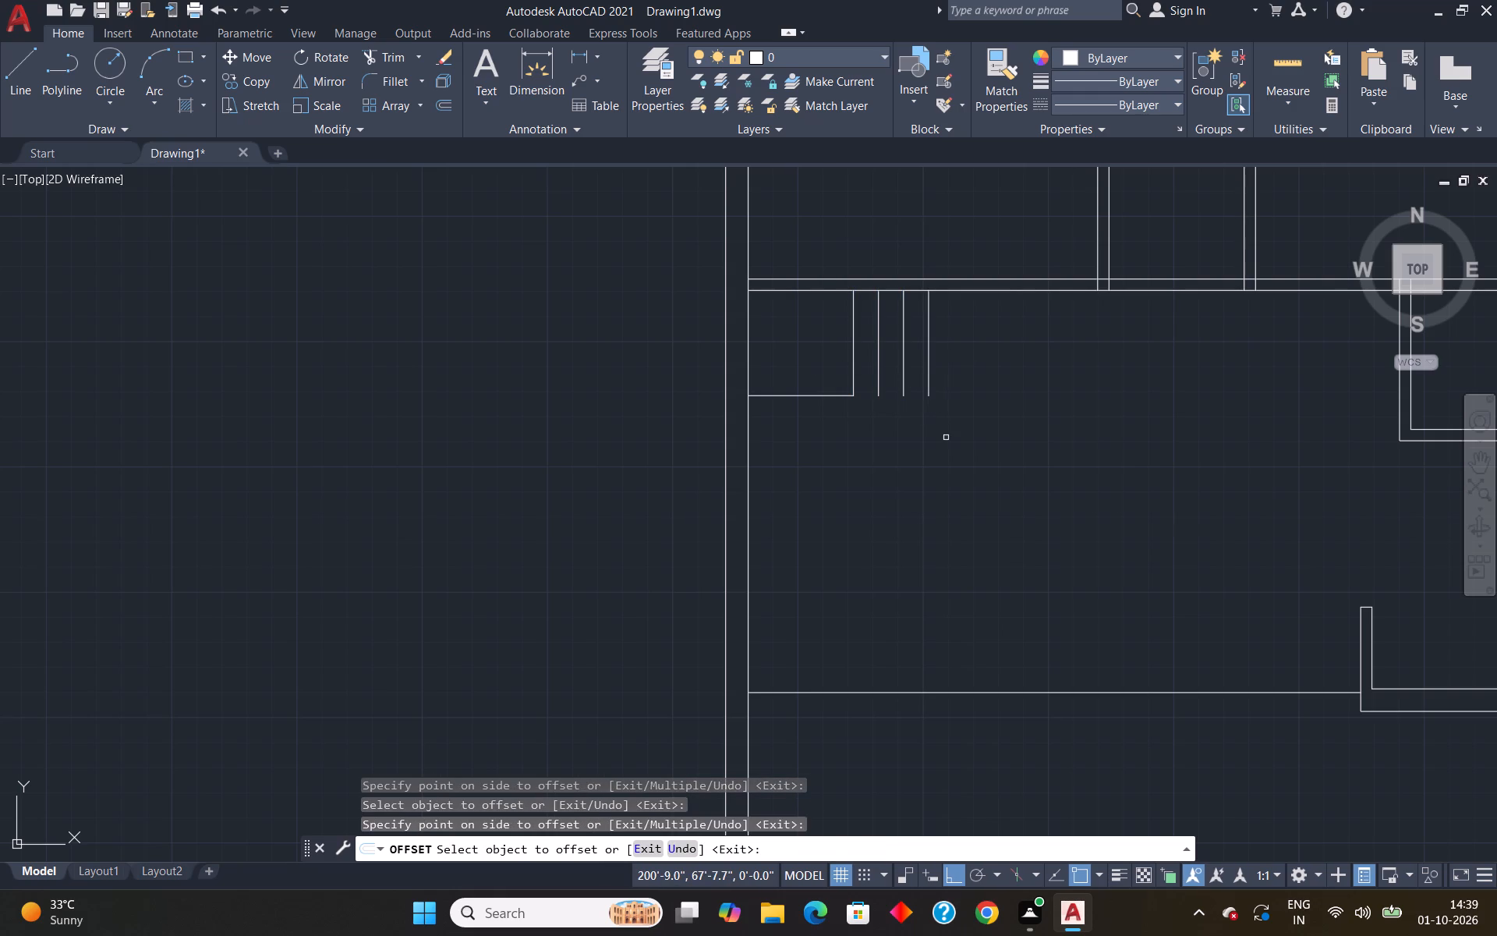
pyautogui.click(929, 378)
pyautogui.click(974, 388)
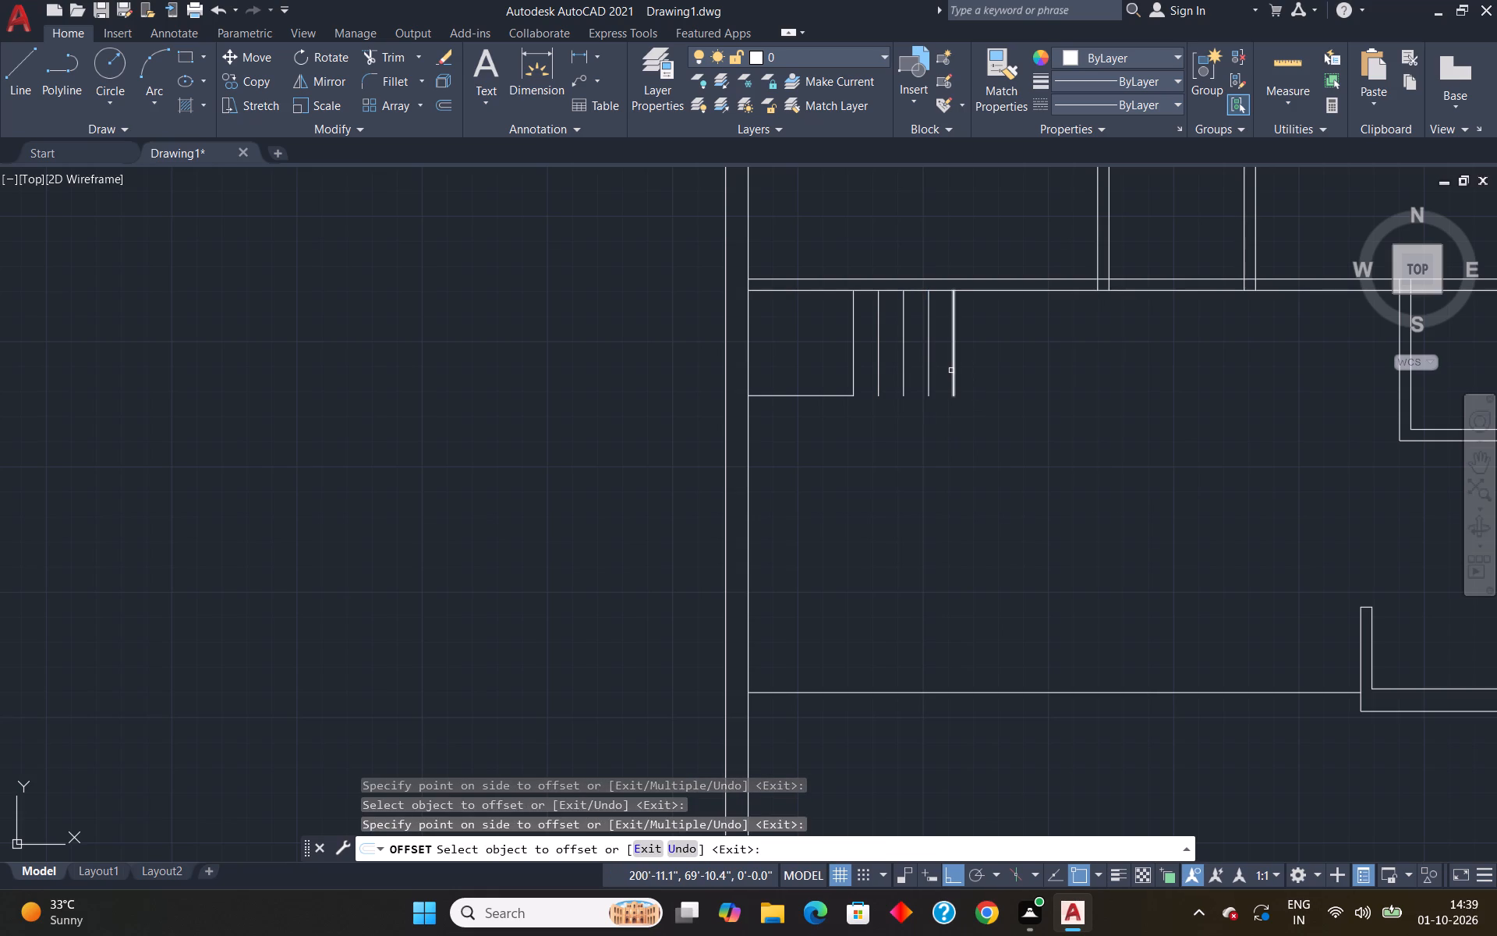
pyautogui.click(951, 370)
pyautogui.click(1011, 392)
pyautogui.press('Escape')
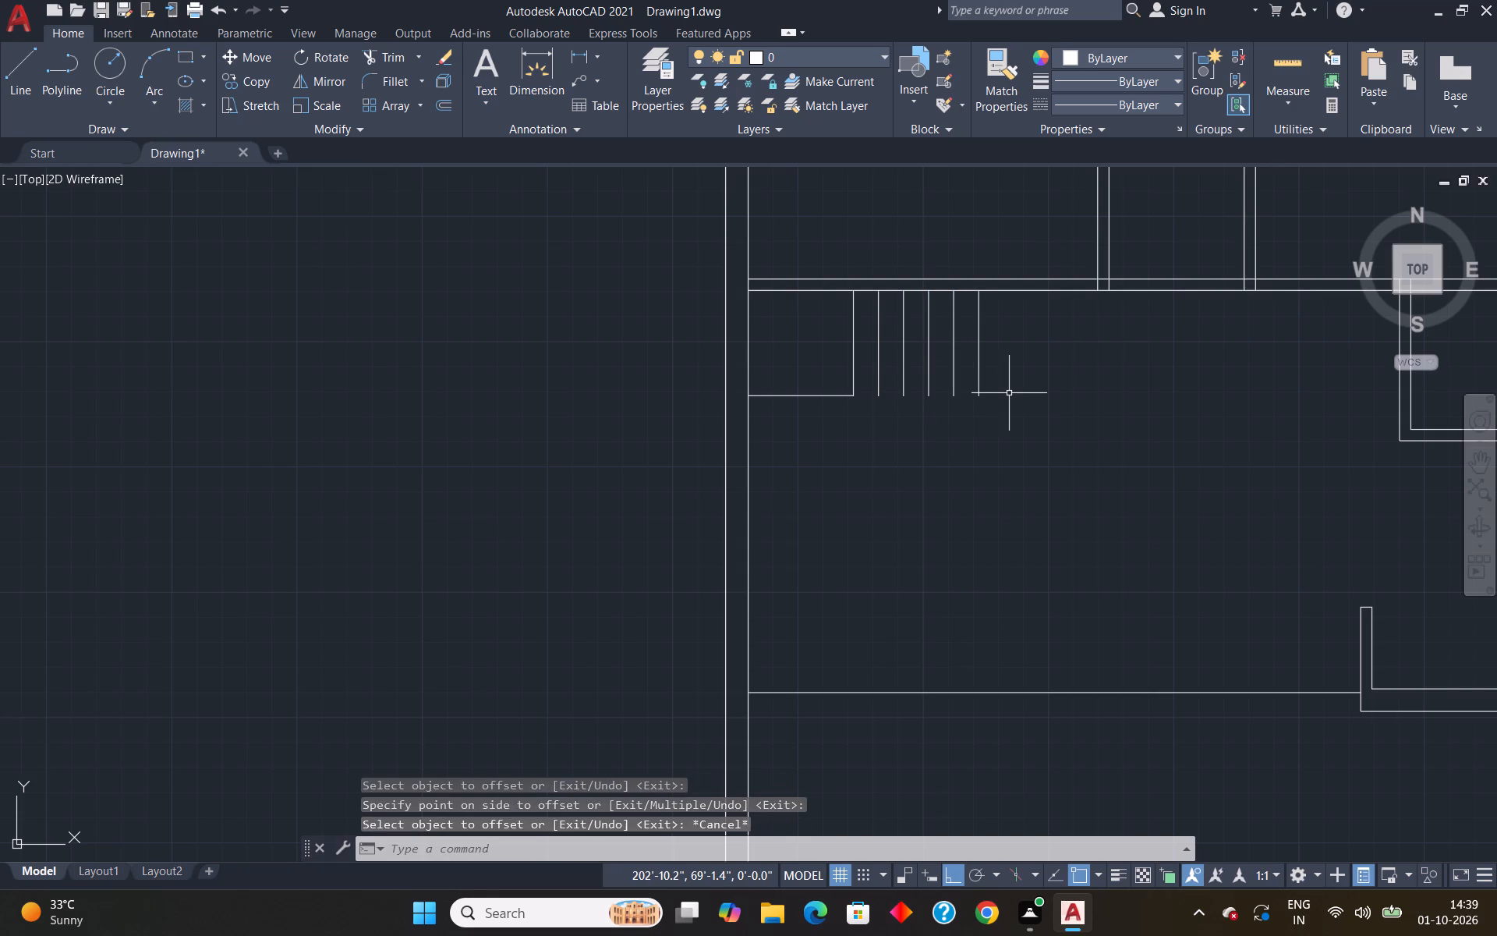
# Extend the landing's right vertical line down to the long horizontal line below.
pyautogui.write('ex')
pyautogui.press('Return')
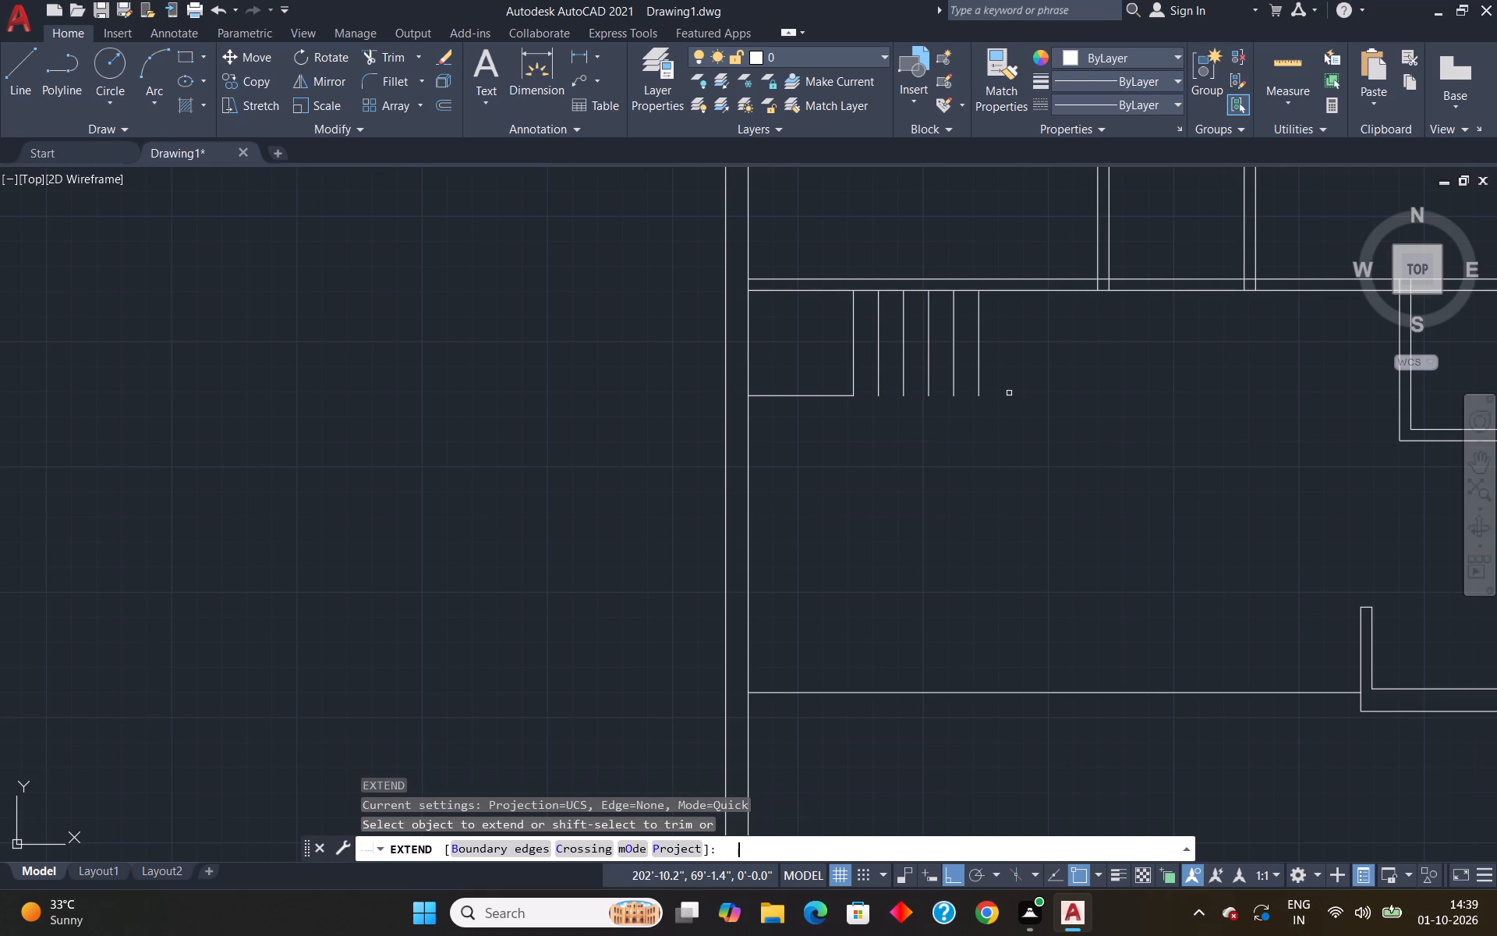
pyautogui.click(856, 385)
pyautogui.press('Escape')
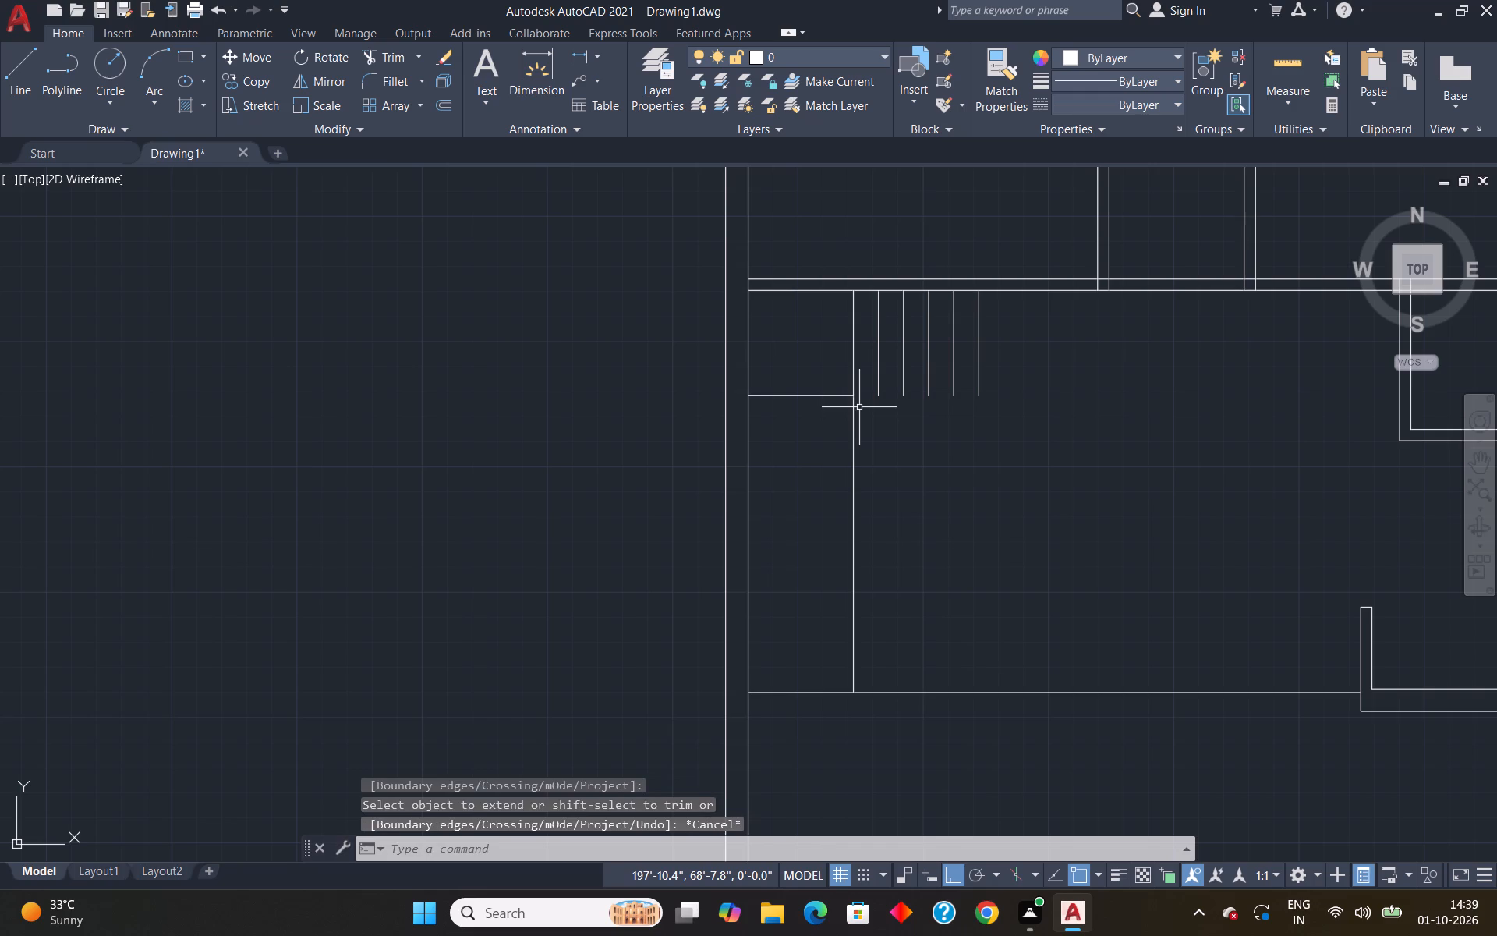
# Draw a horizontal line closing the bottoms of the treads, from the last tread to the landing's lower-right corner.
pyautogui.press('l')
pyautogui.press('Return')
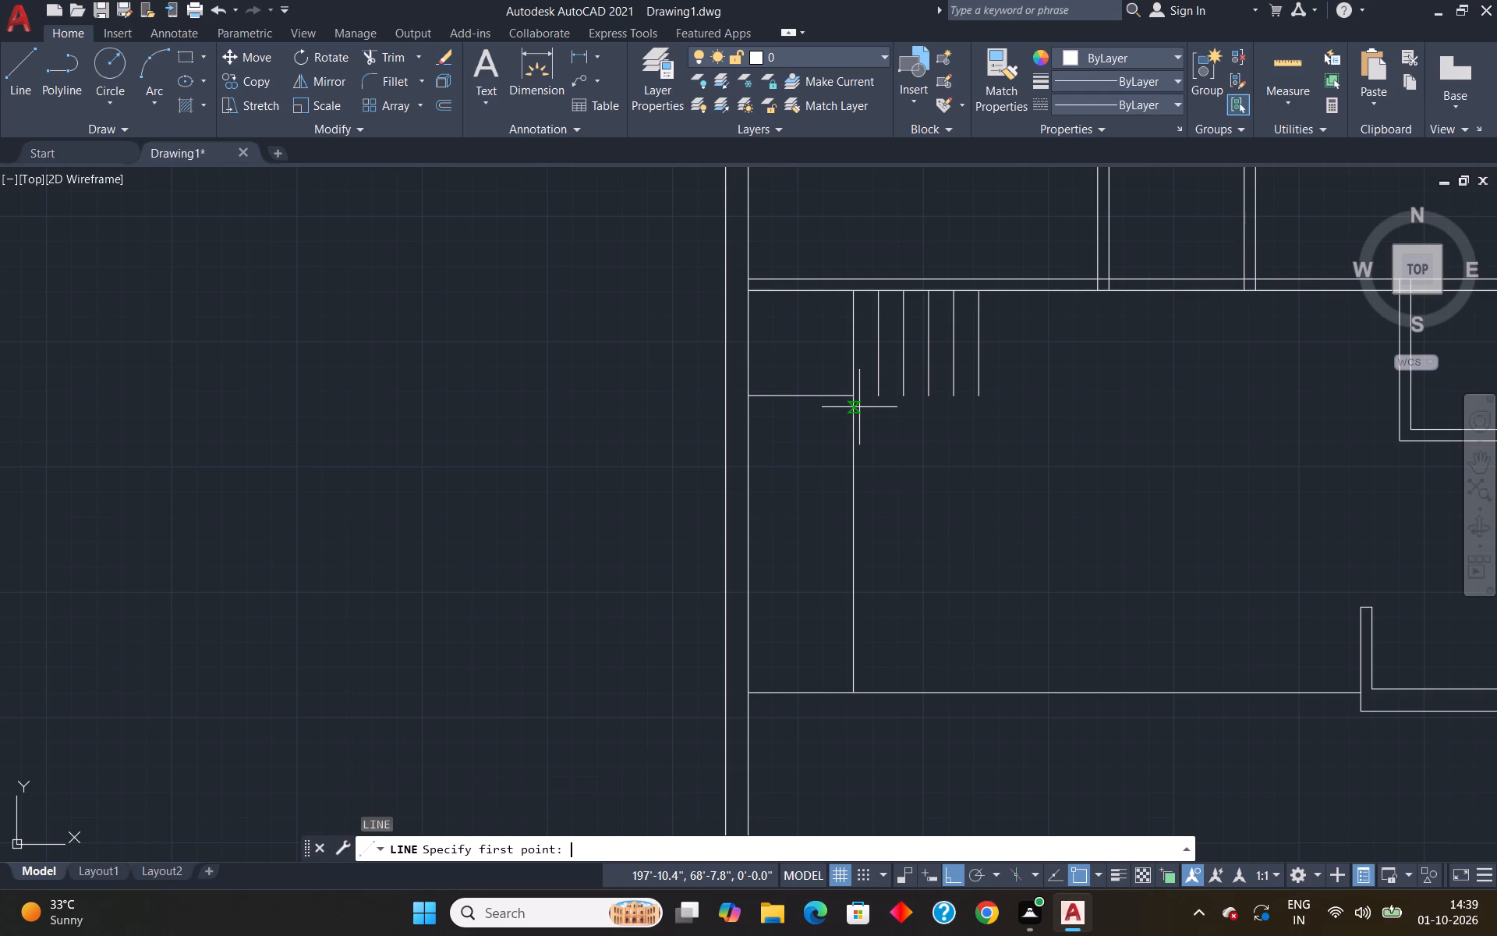
pyautogui.click(982, 399)
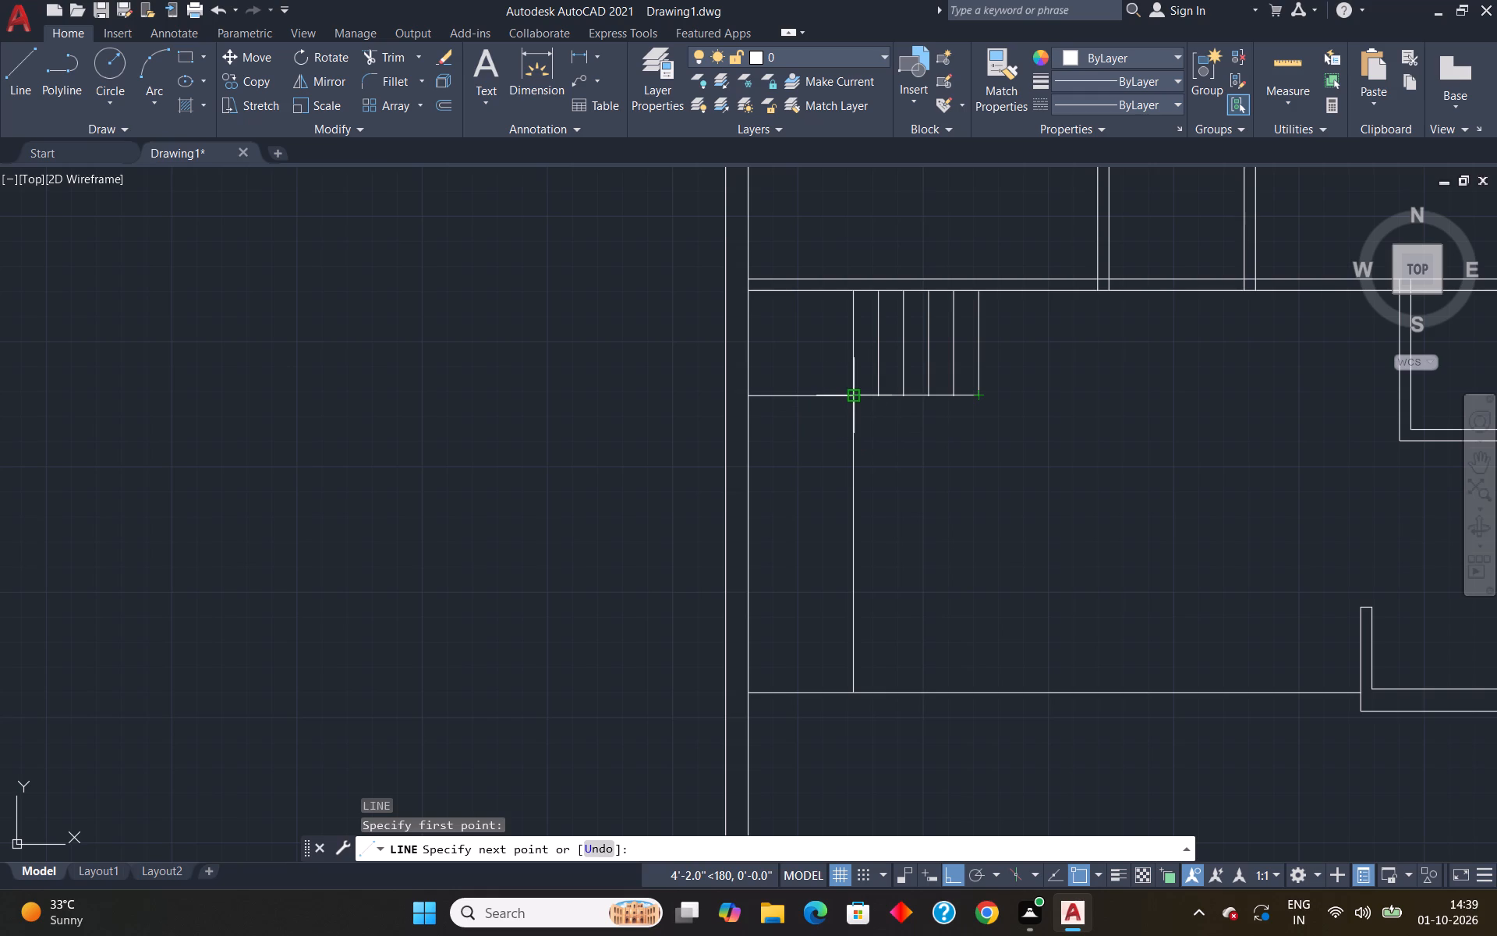
pyautogui.click(853, 399)
pyautogui.press('Escape')
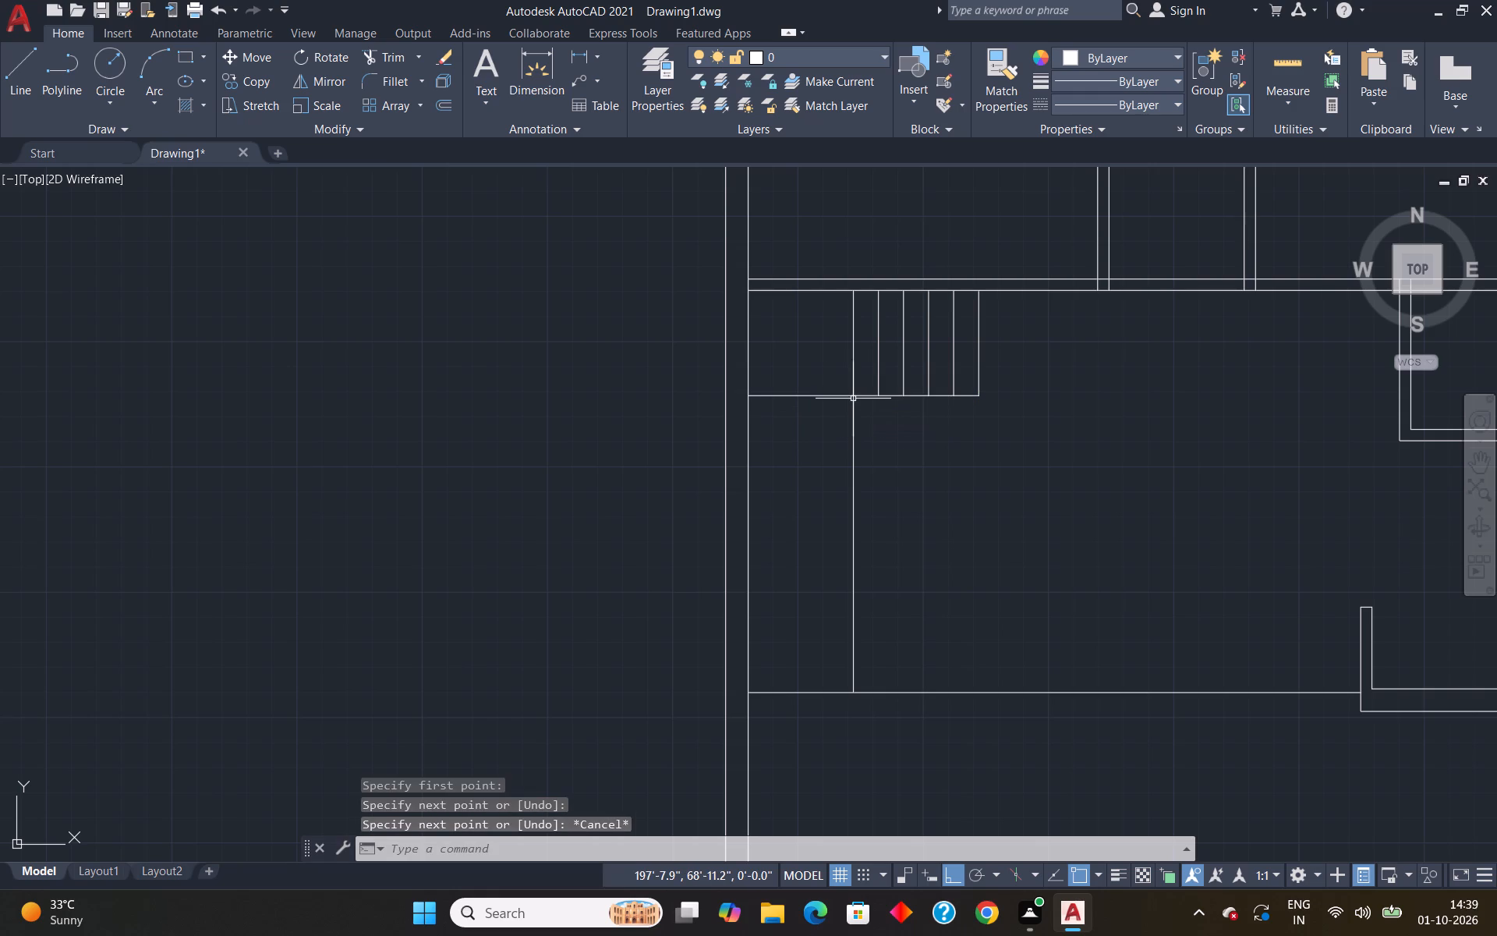
# Quick-measure the distances in the open area between the stairs and the small room.
pyautogui.scroll(-3, 1052, 389)
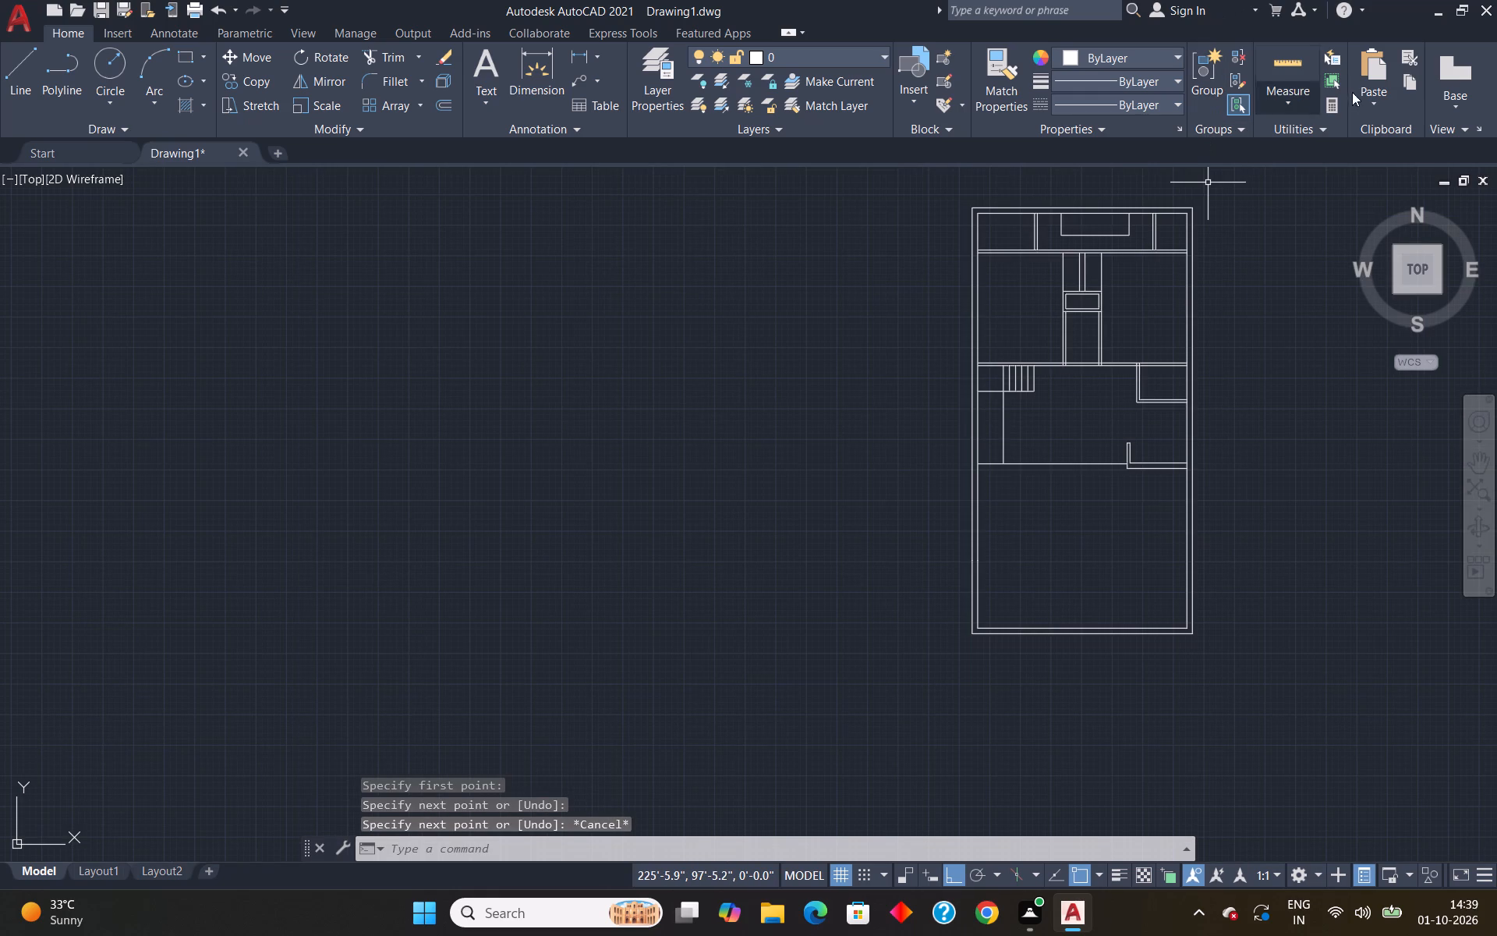
pyautogui.click(1307, 72)
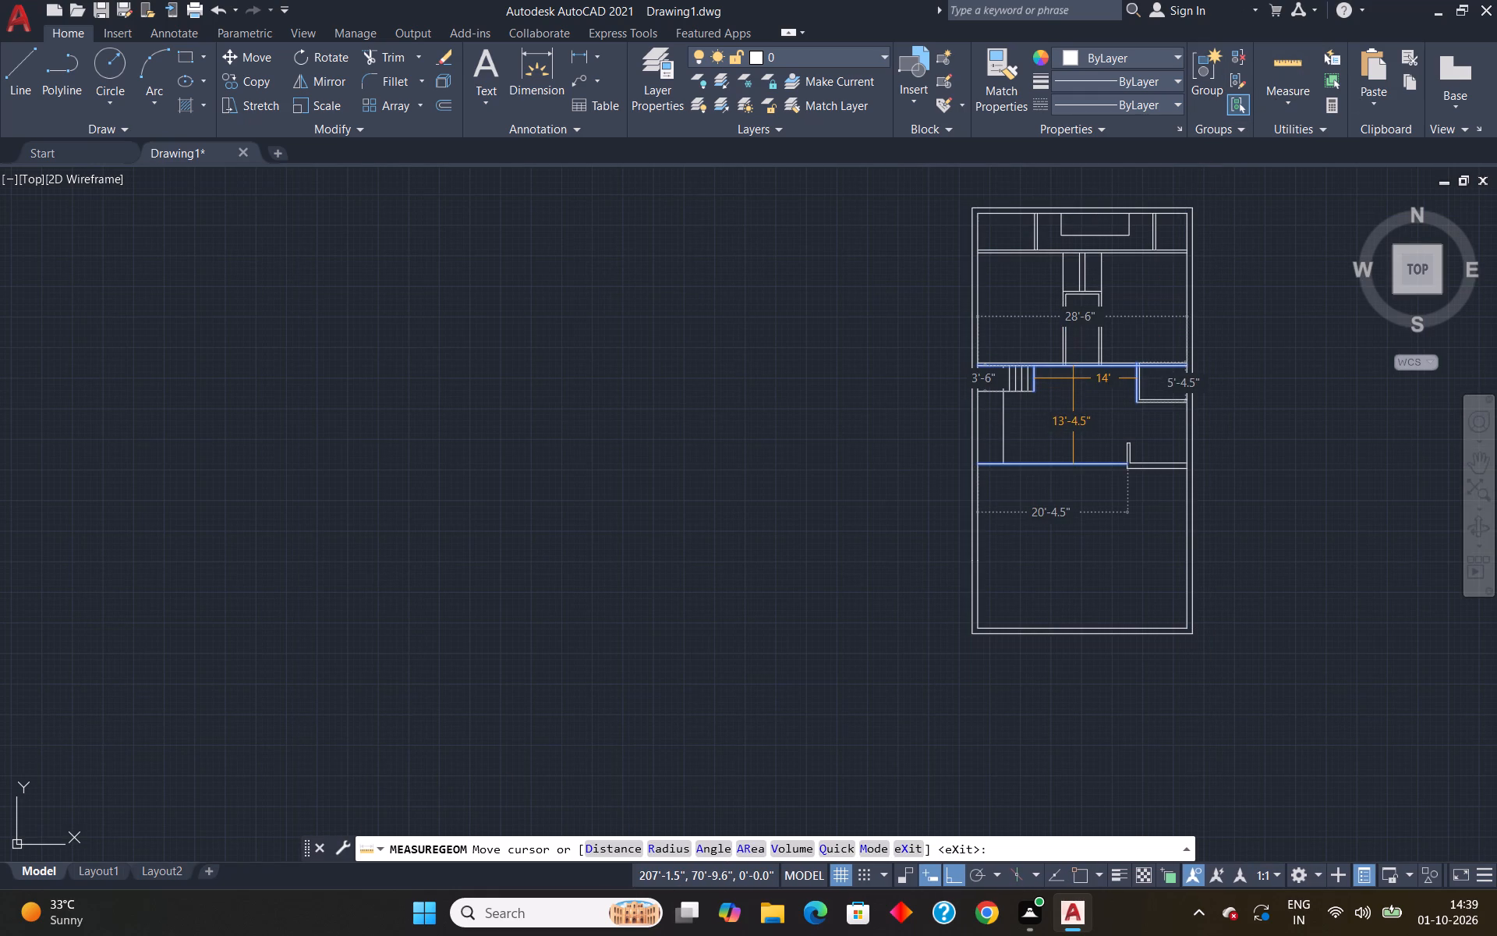
pyautogui.press('Escape')
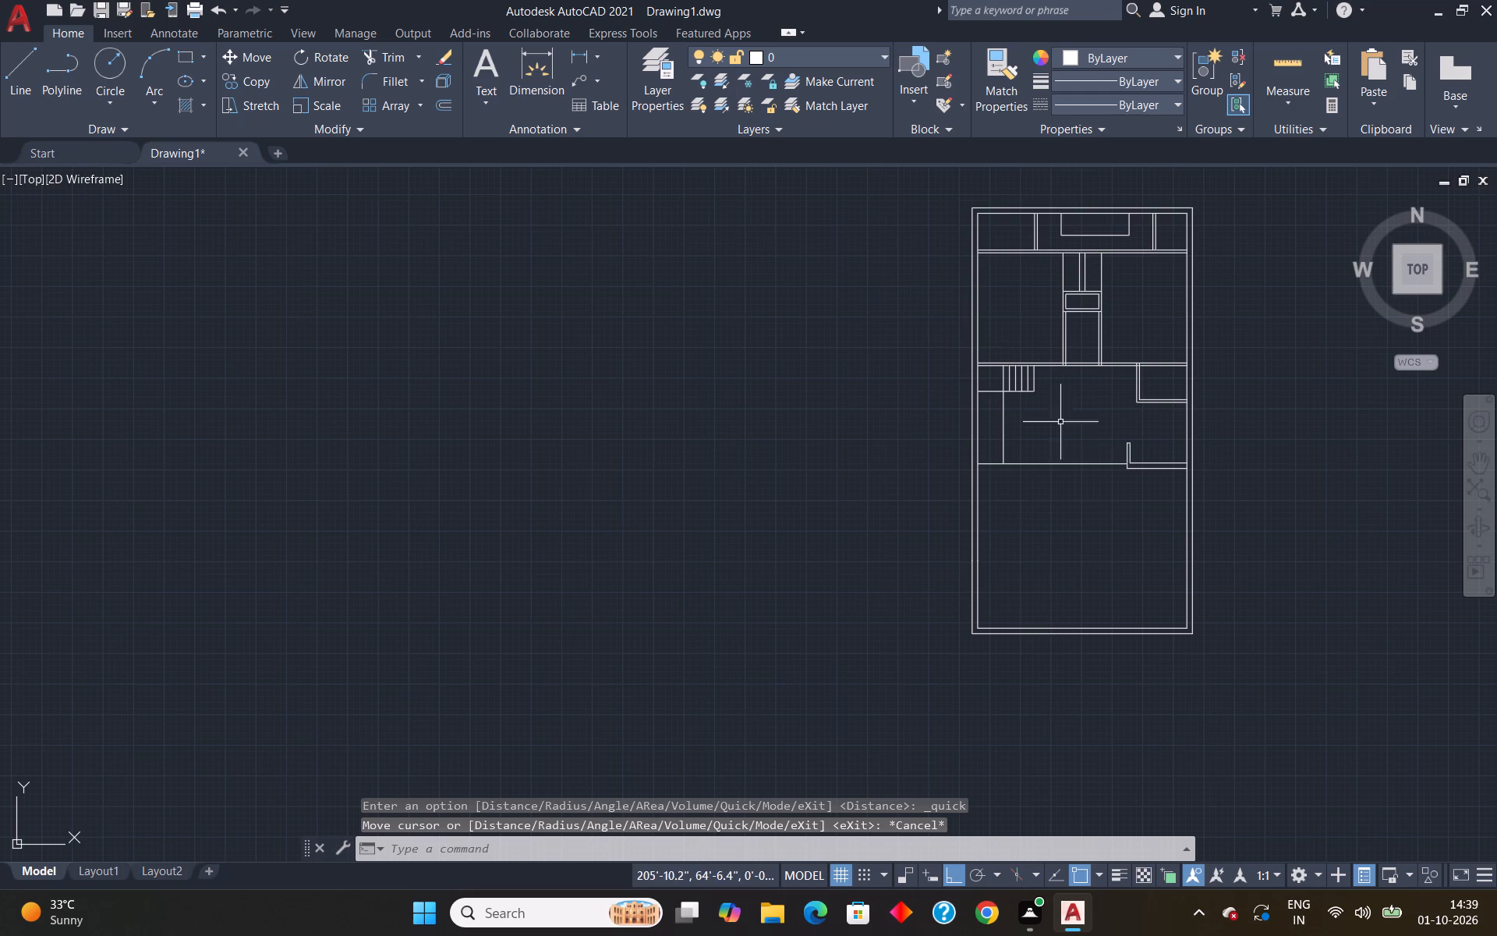
# Offset the landing's bottom line downward twice at 11" spacing to start the lower flight of treads.
pyautogui.scroll(3, 1050, 404)
pyautogui.press('o')
pyautogui.press('Return')
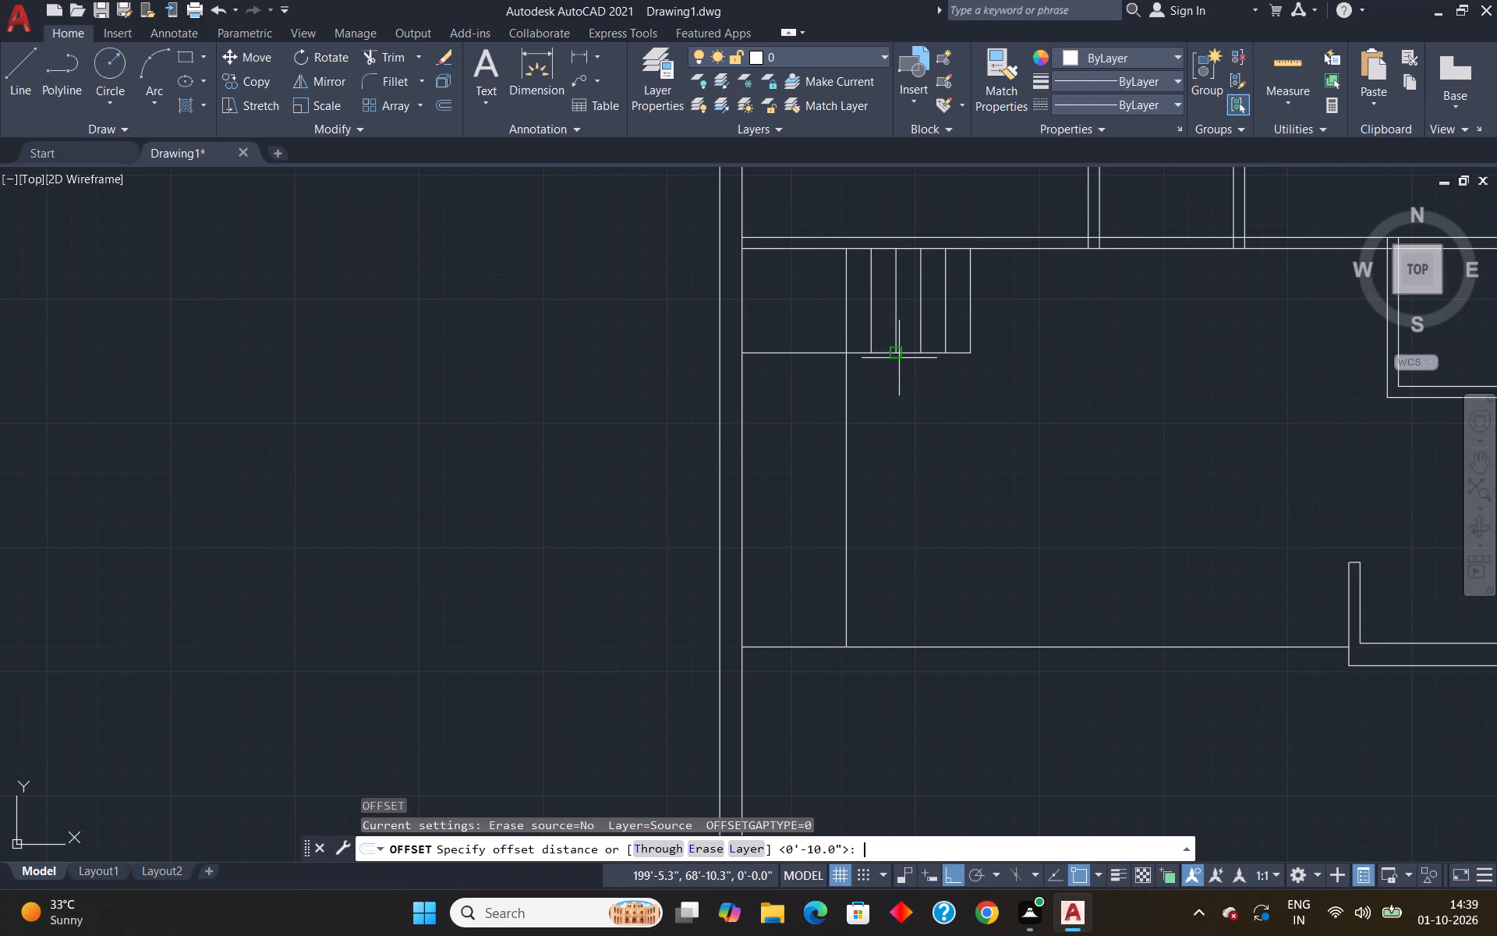
pyautogui.write('11"')
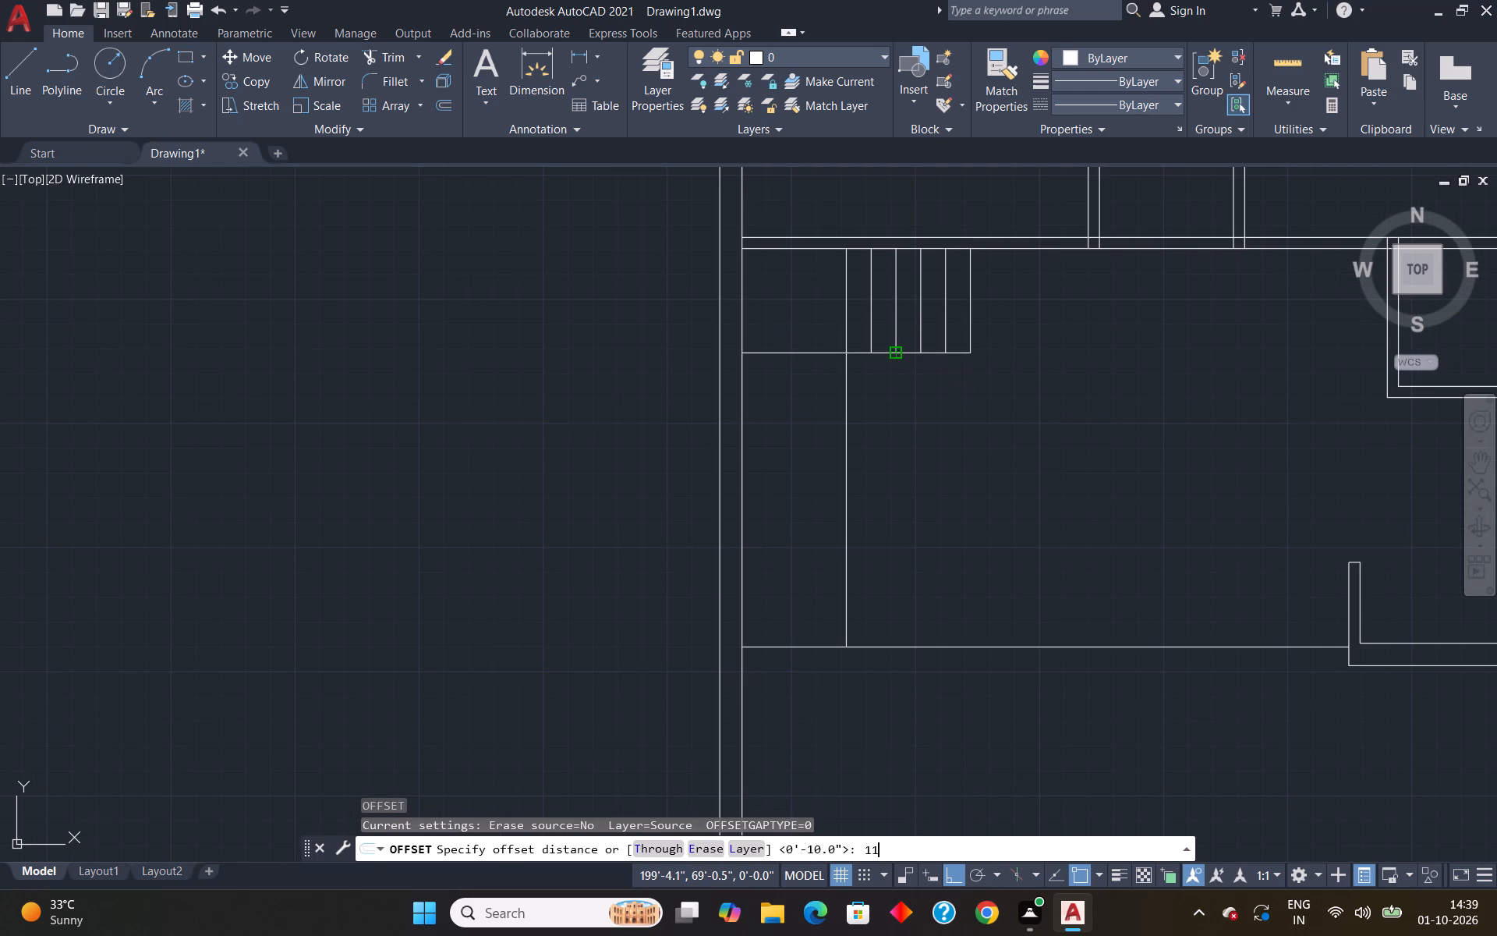
pyautogui.press('Return')
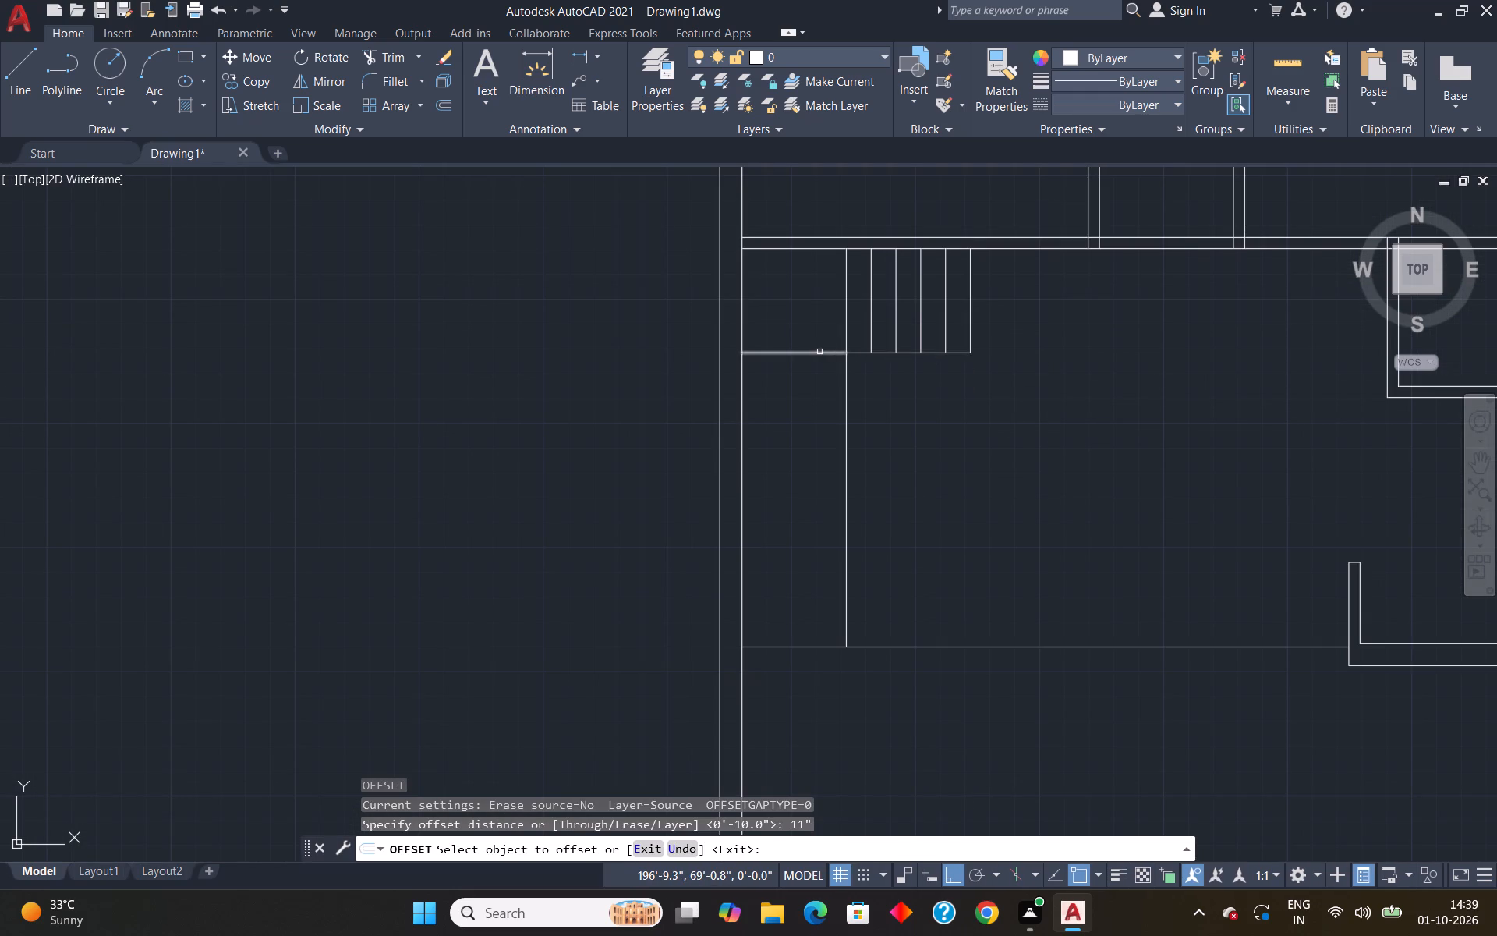
pyautogui.click(819, 352)
pyautogui.click(816, 407)
pyautogui.click(809, 381)
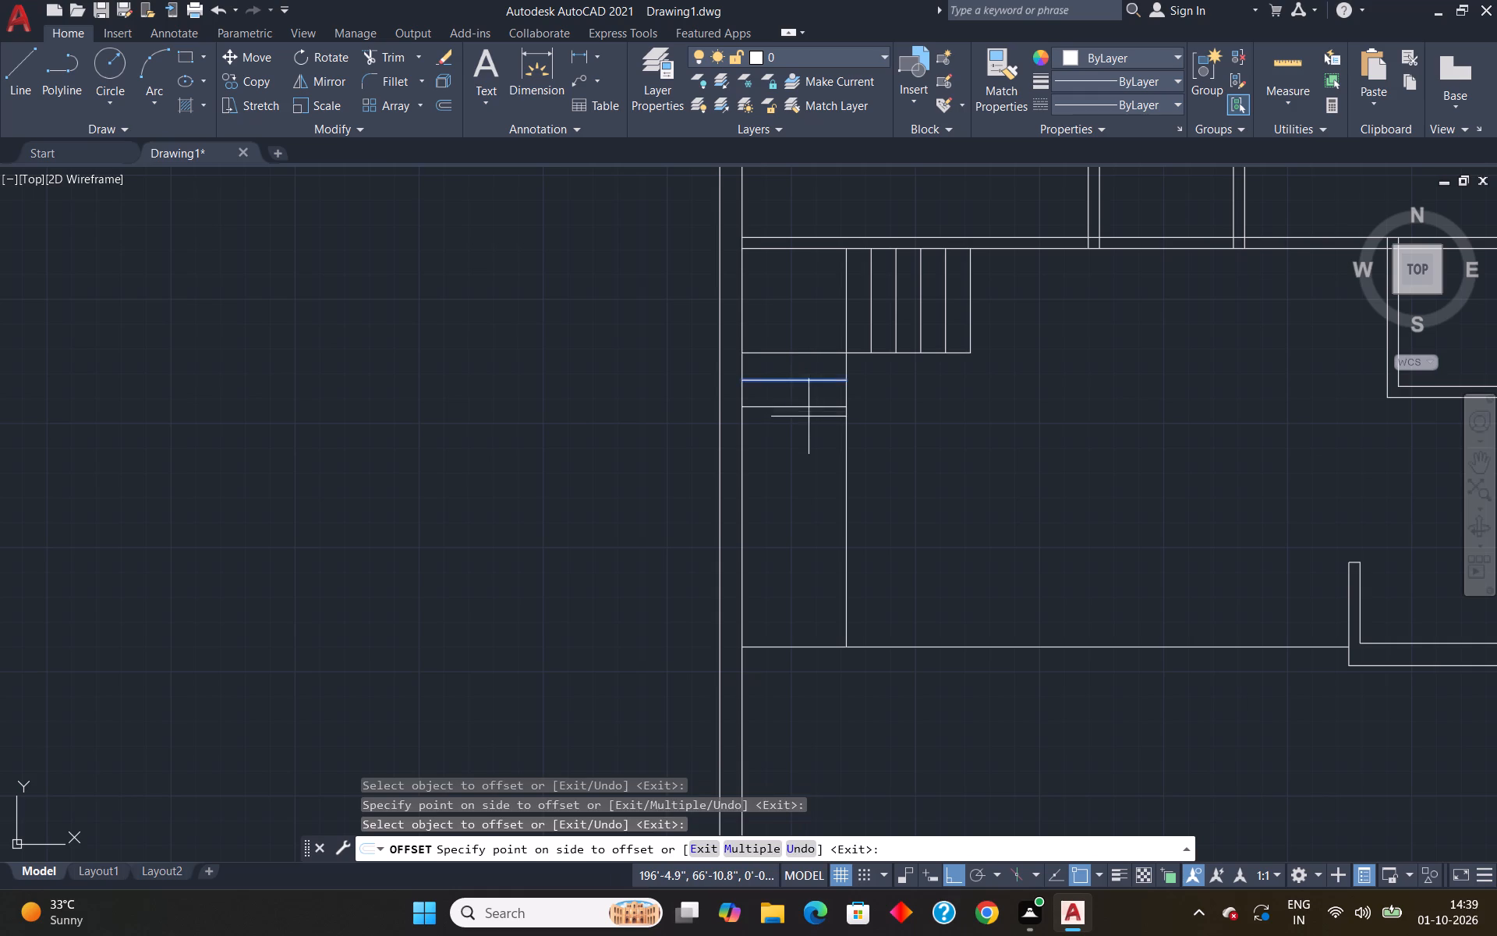
pyautogui.click(809, 417)
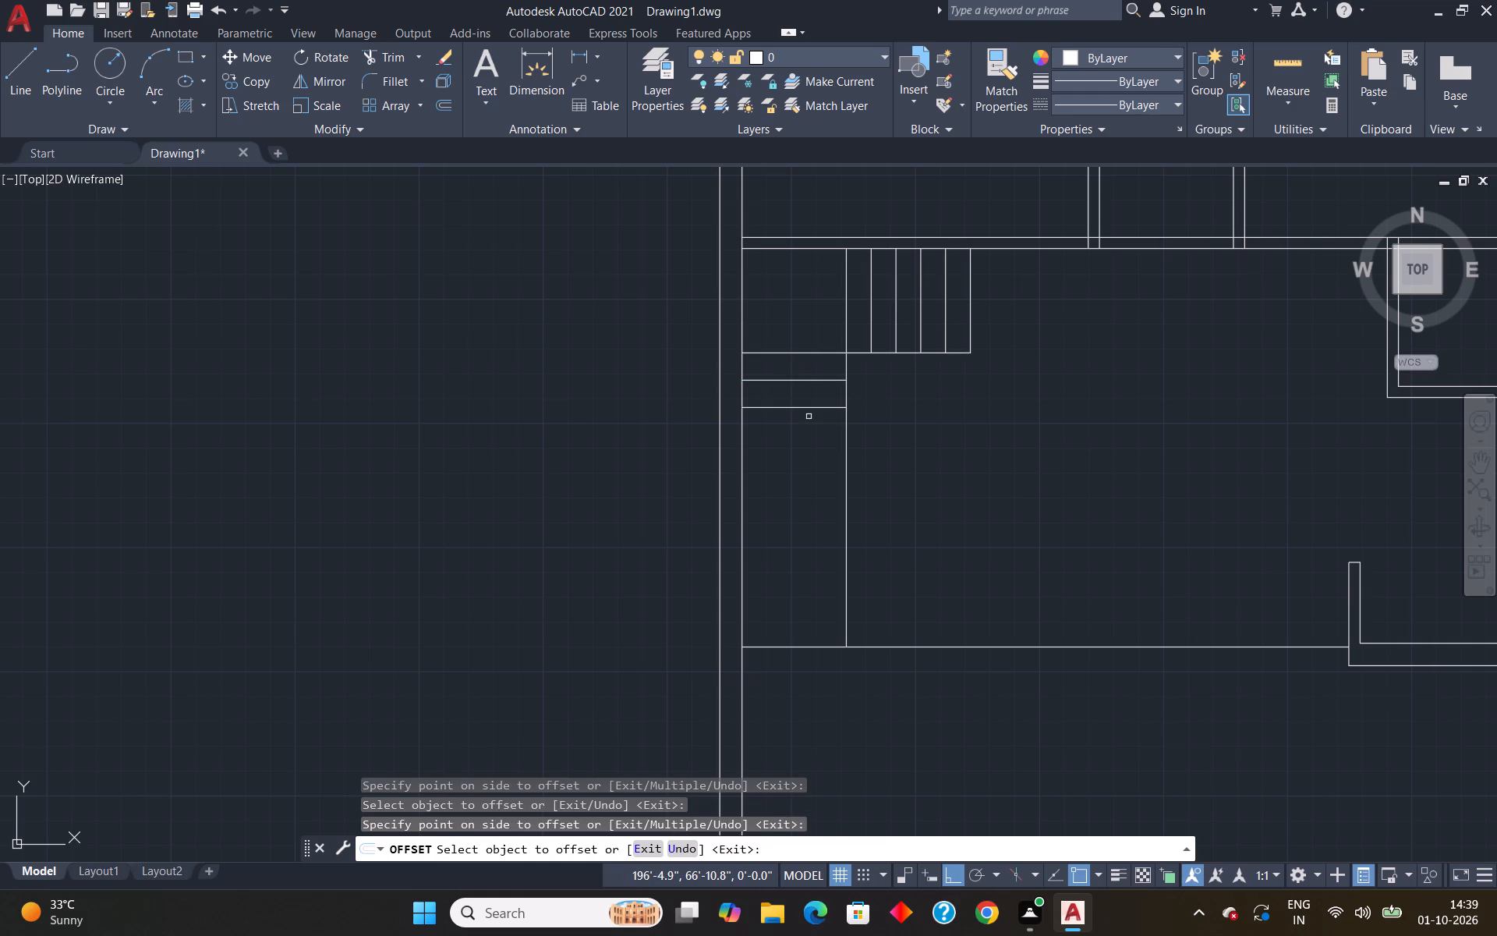
pyautogui.press('Escape')
# Draw the lower landing's top line 3'6" above the long horizontal line, from the stair's vertical line to the outer wall.
pyautogui.press('l')
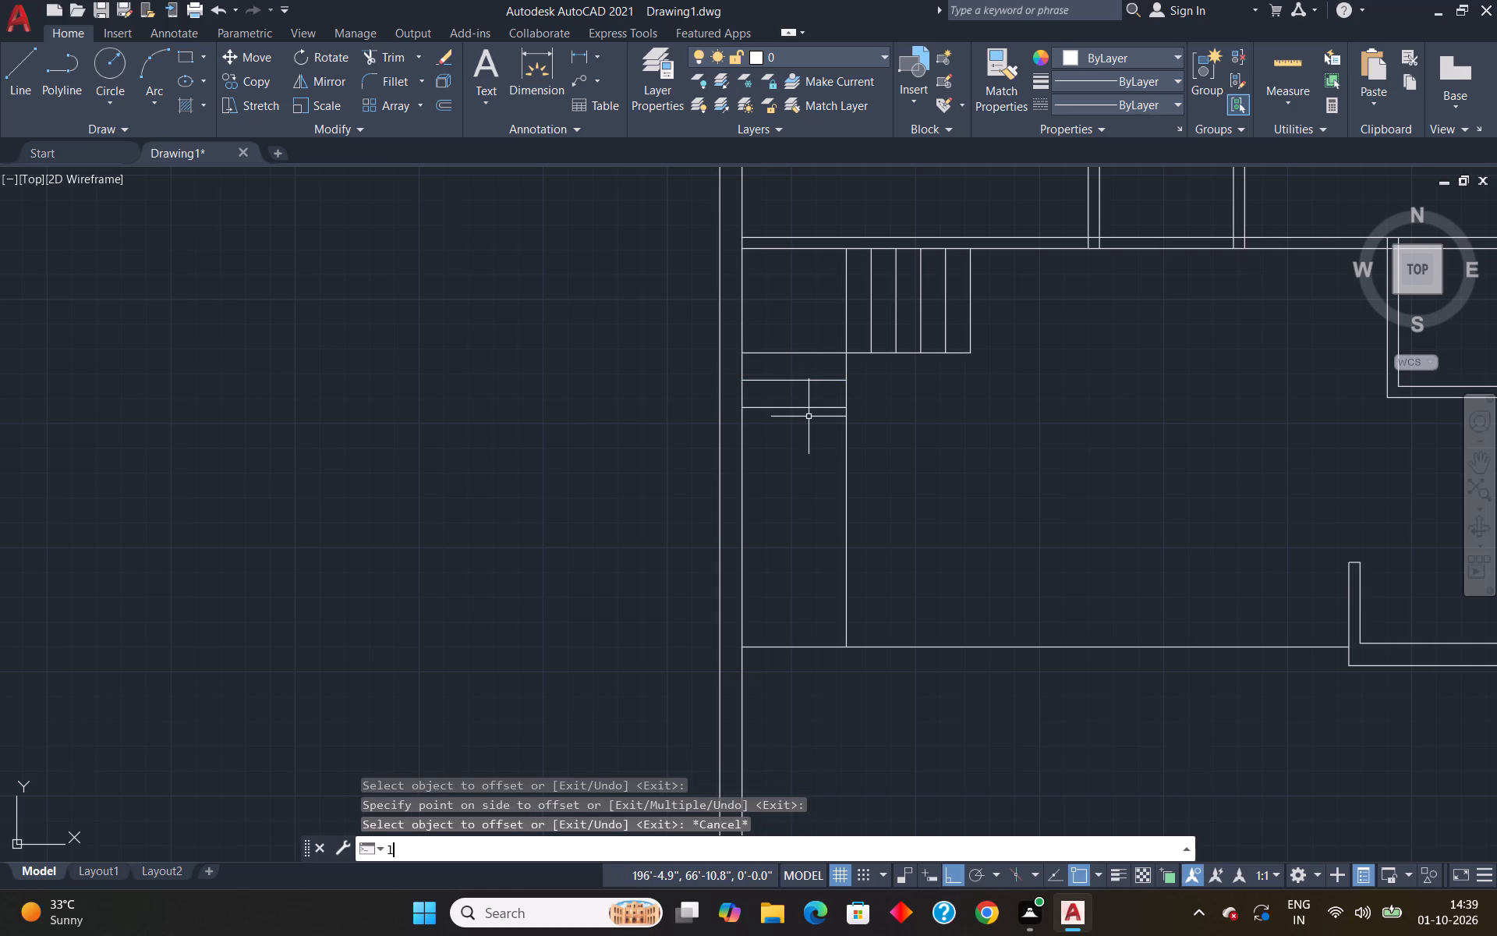
pyautogui.press('Return')
pyautogui.write('tk')
pyautogui.press('Return')
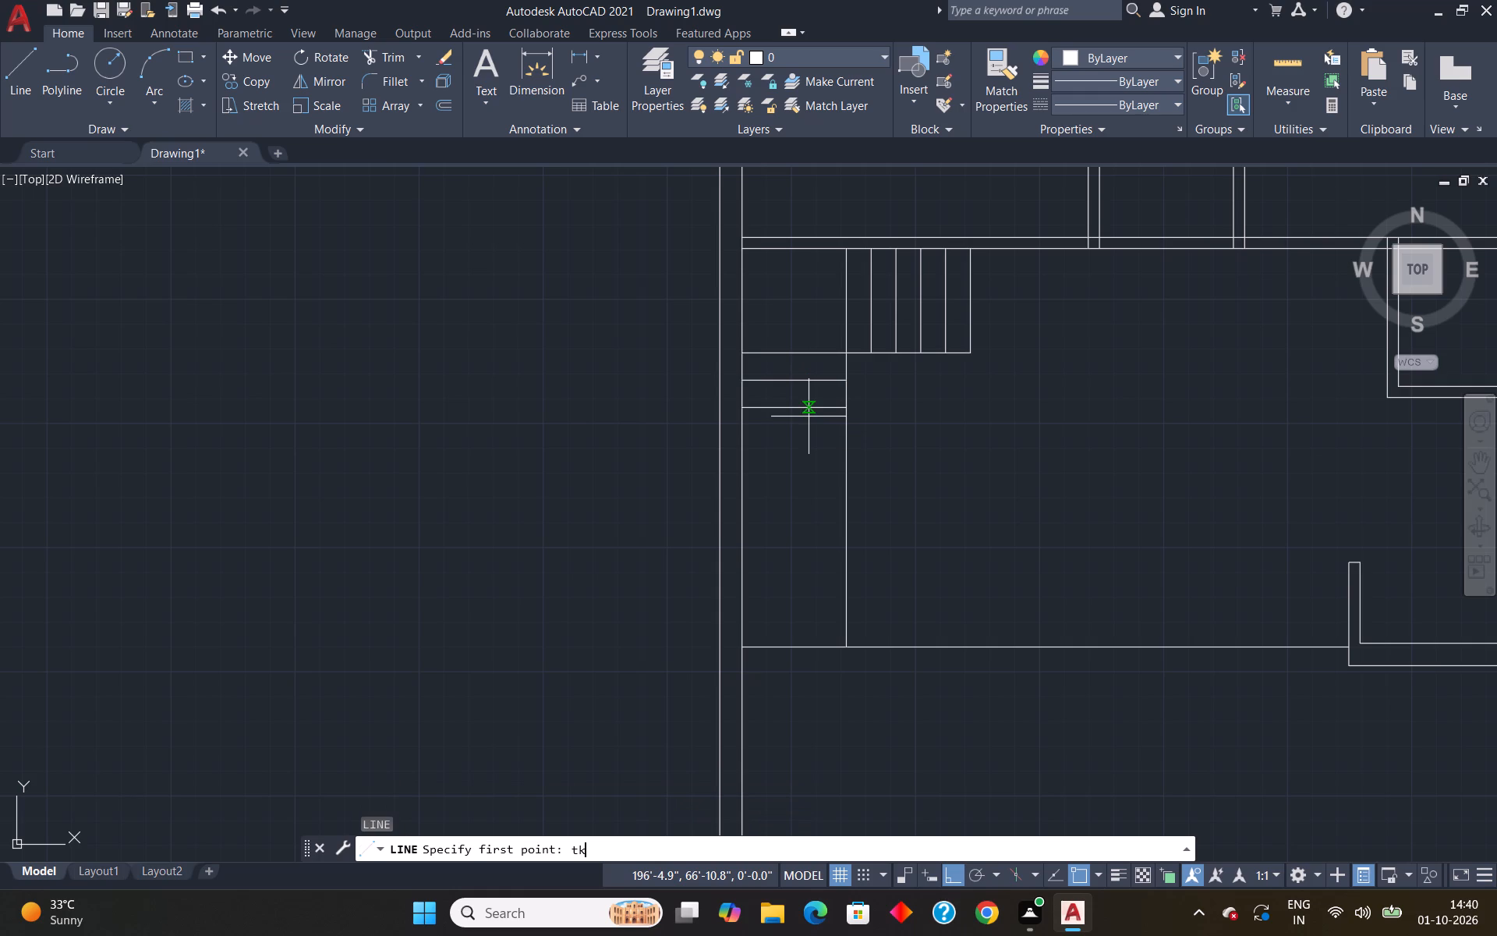
pyautogui.click(851, 643)
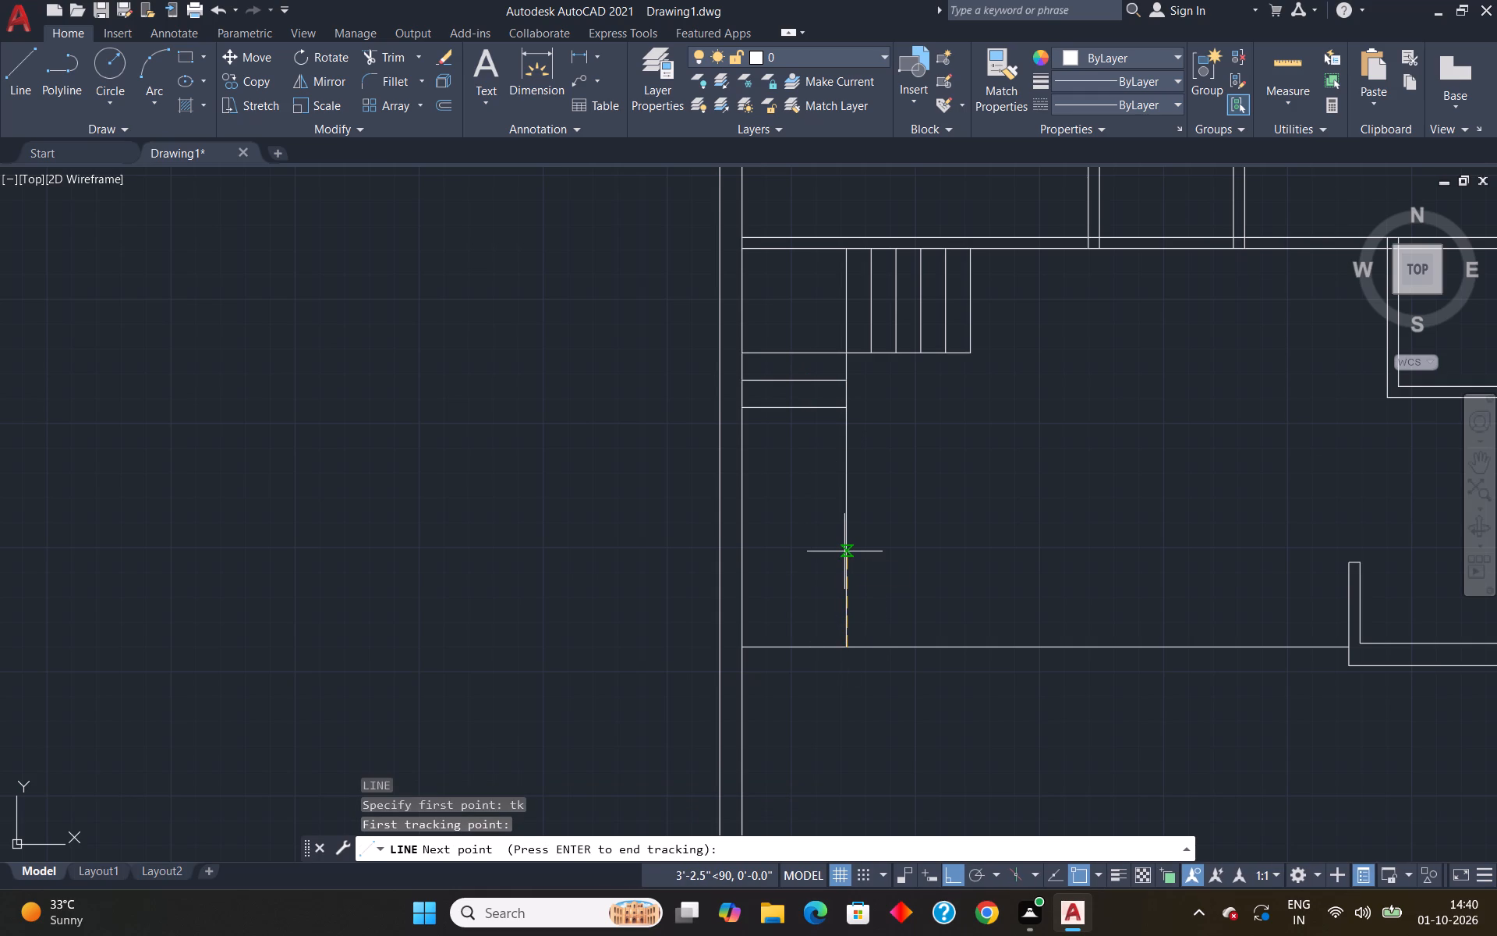
pyautogui.write('3\'6"')
pyautogui.press('Return')
pyautogui.press('Return')
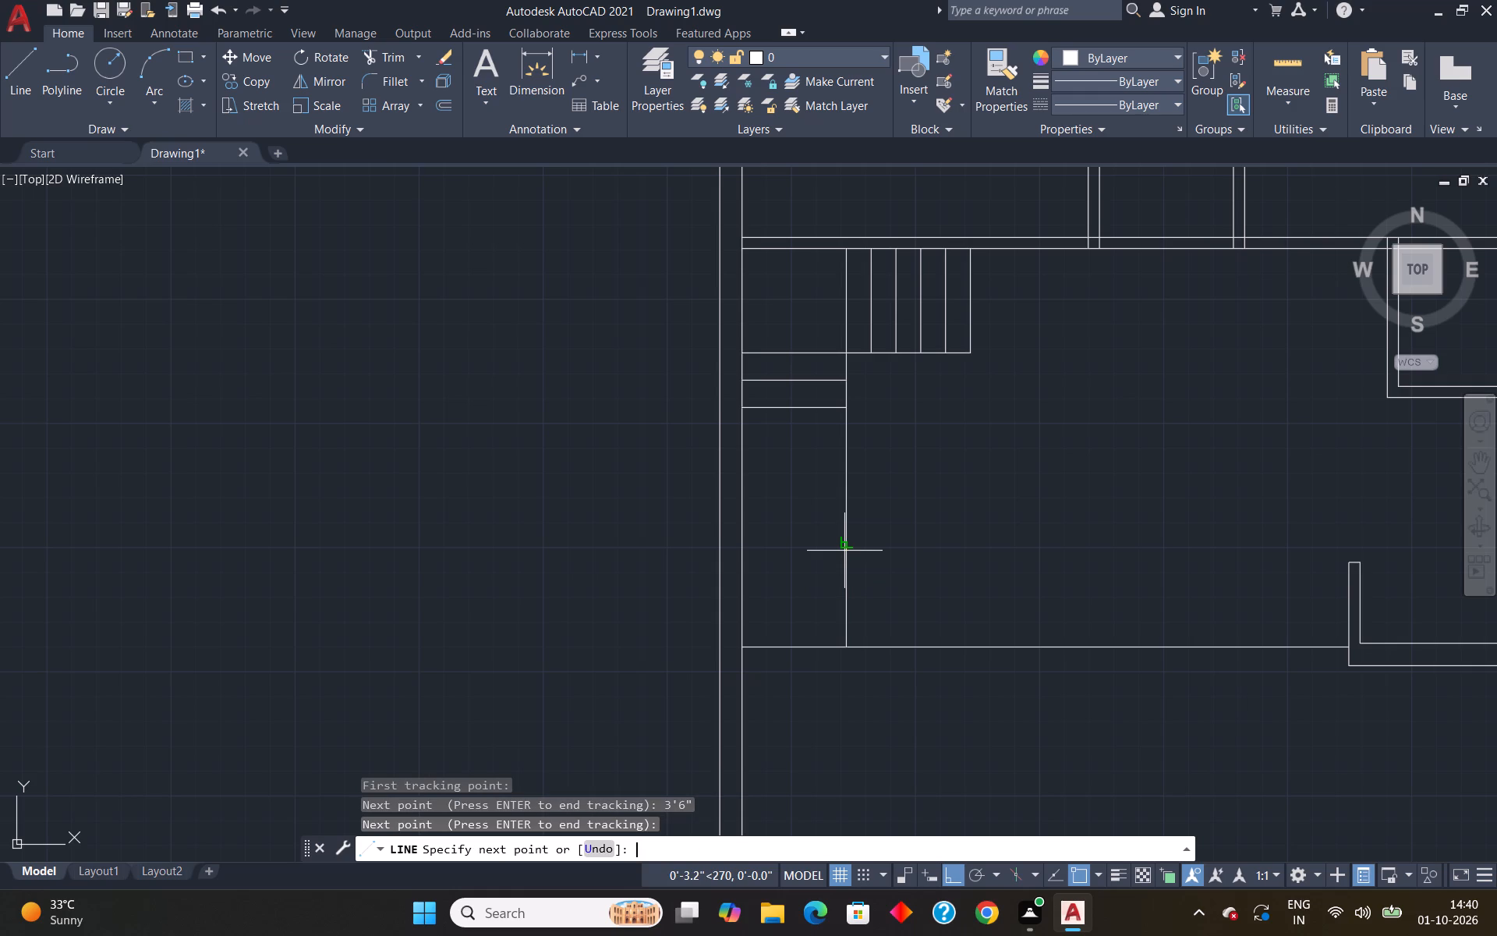
pyautogui.click(744, 547)
pyautogui.press('Escape')
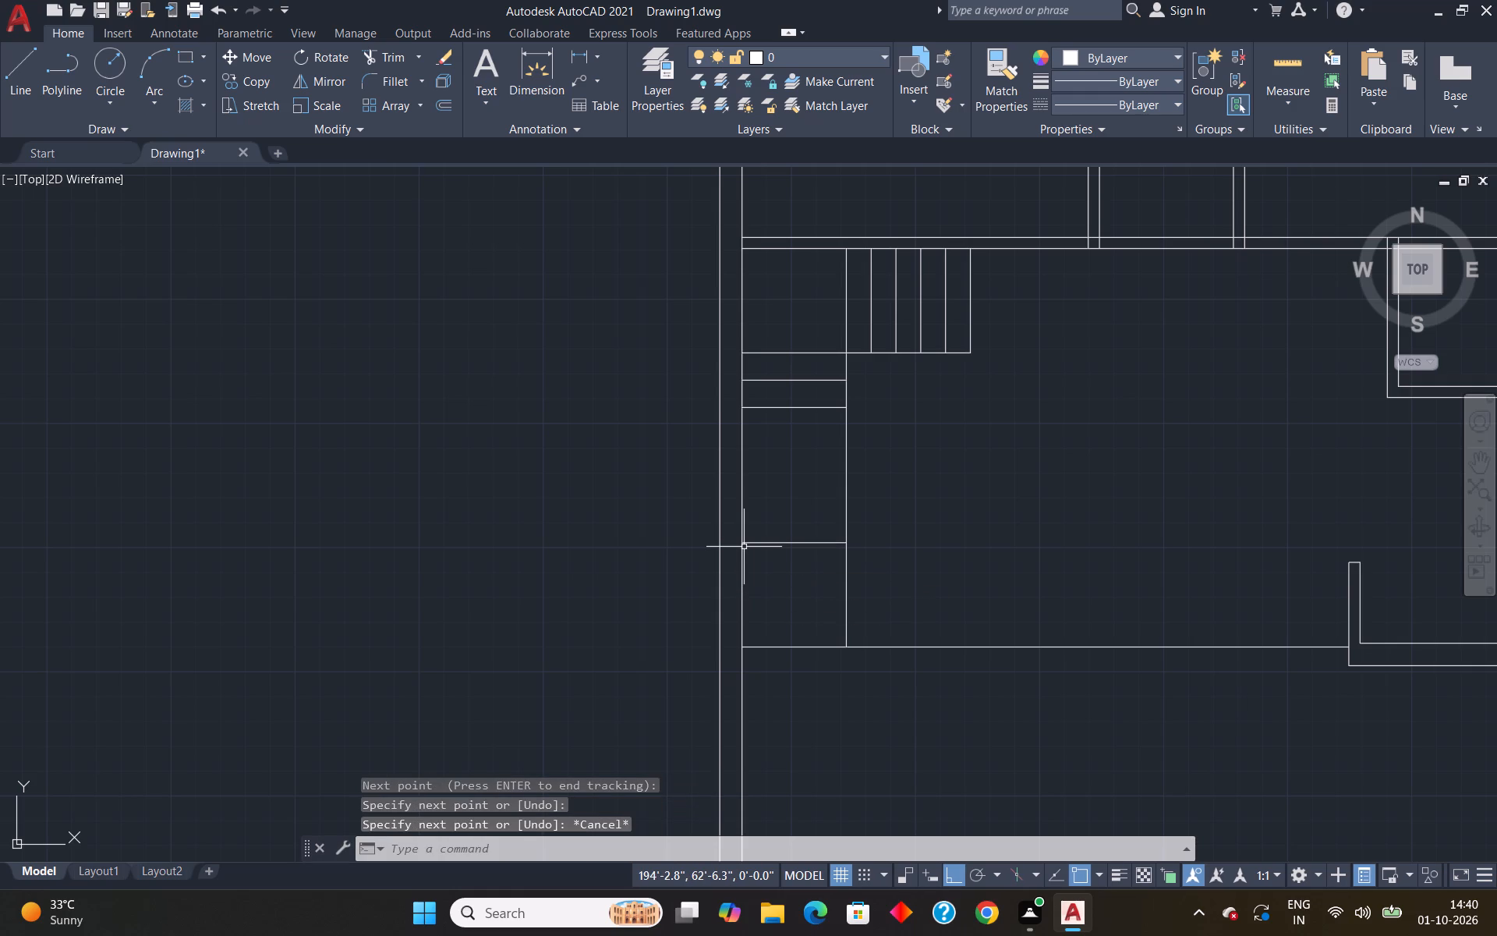
# Offset the last horizontal tread downward four more times at 11" spacing, continuing the flight toward the lower landing.
pyautogui.press('o')
pyautogui.press('Return')
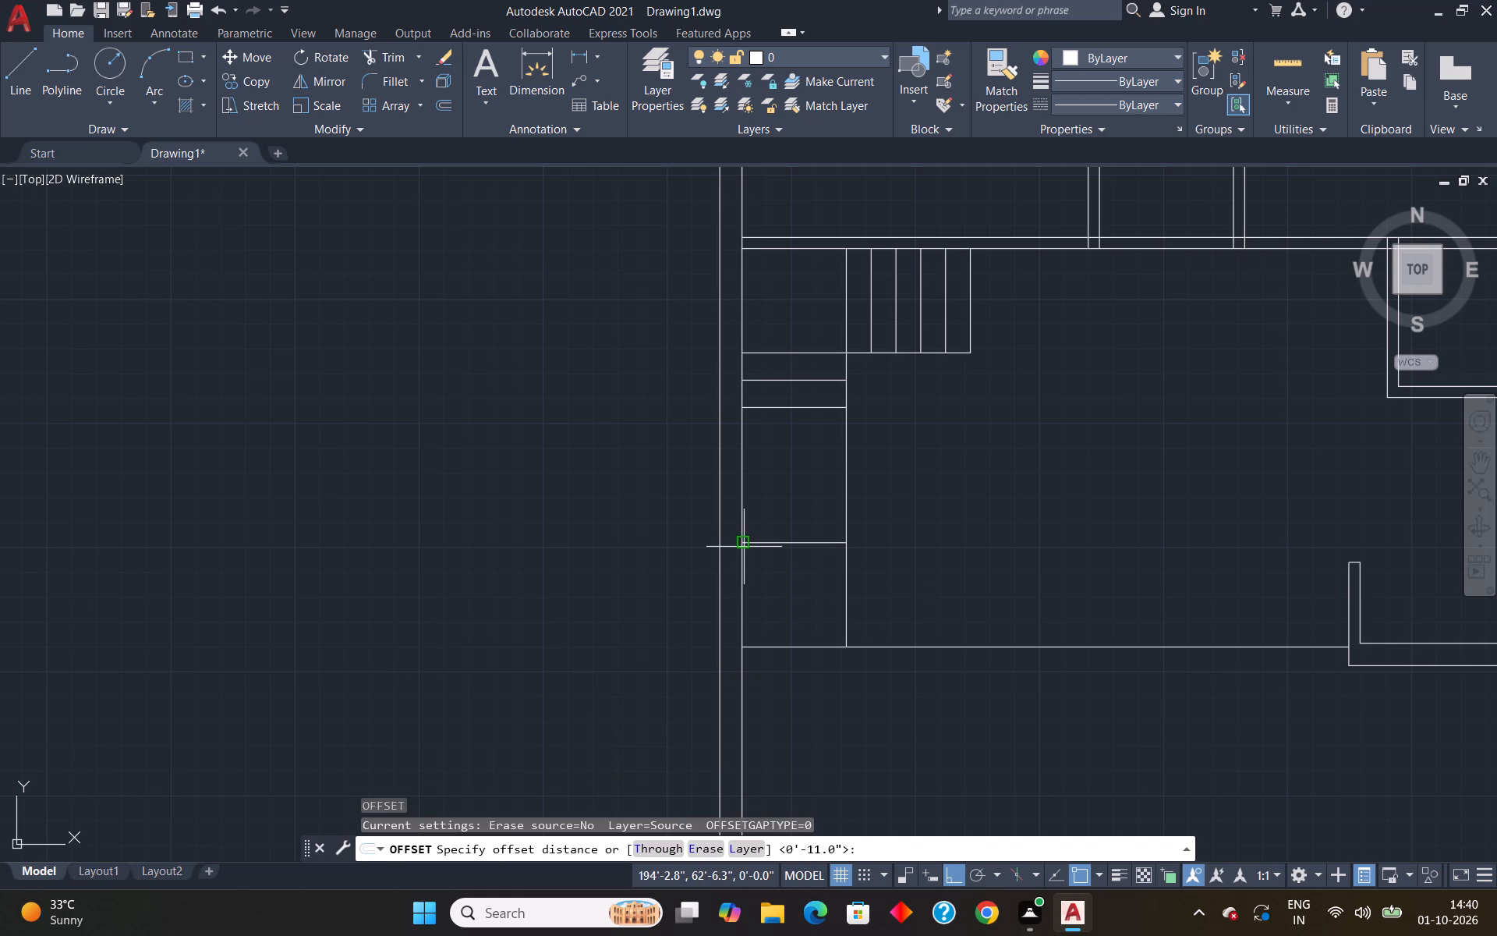
pyautogui.press('Return')
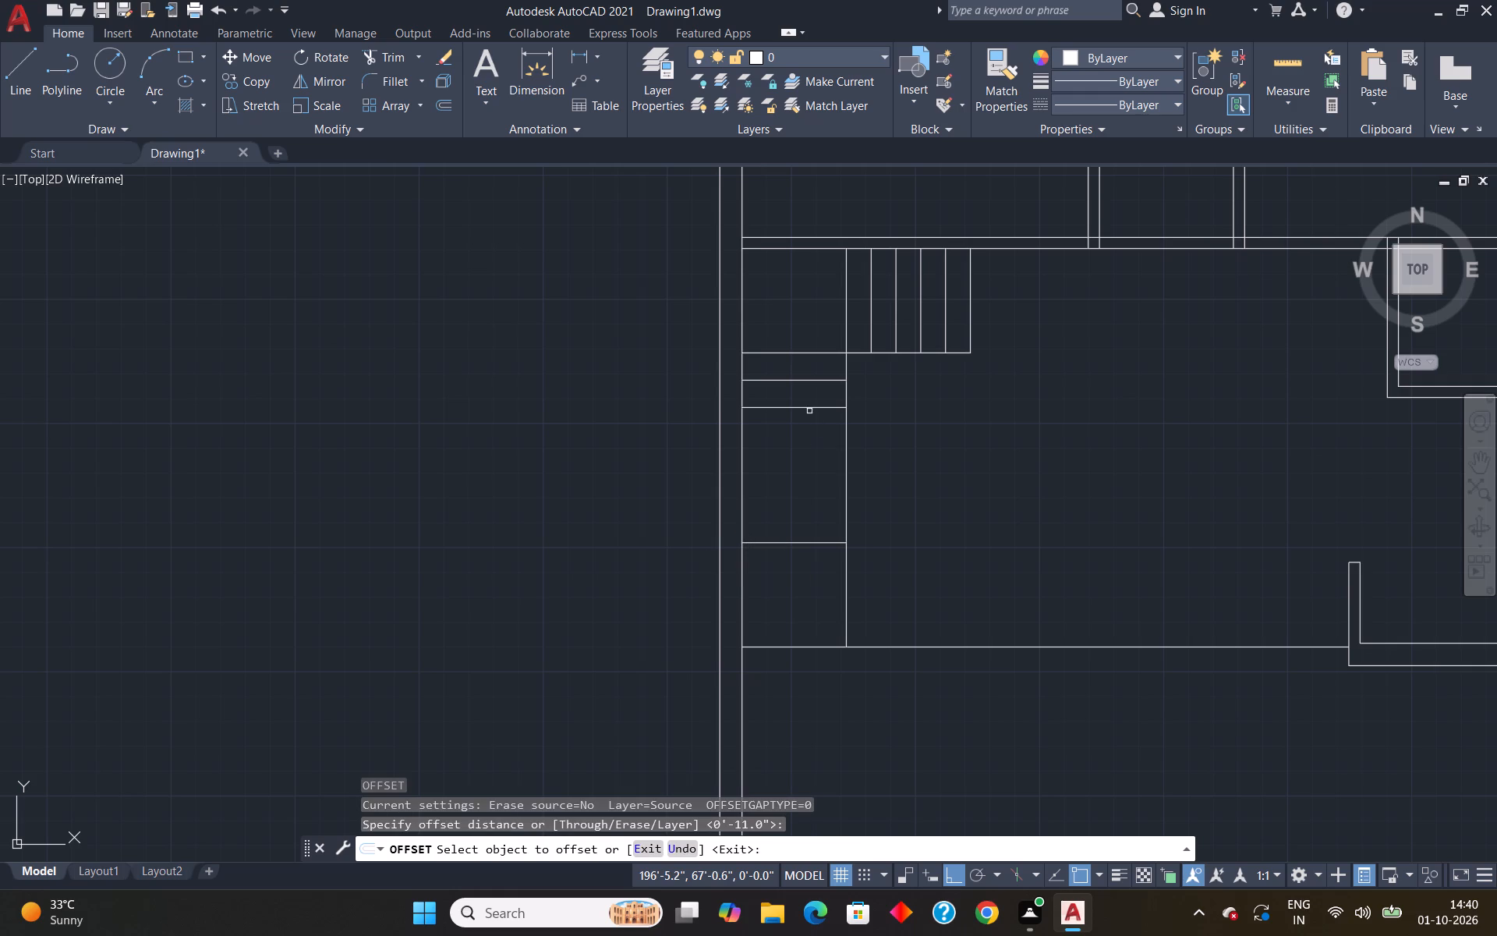
pyautogui.click(806, 409)
pyautogui.click(814, 438)
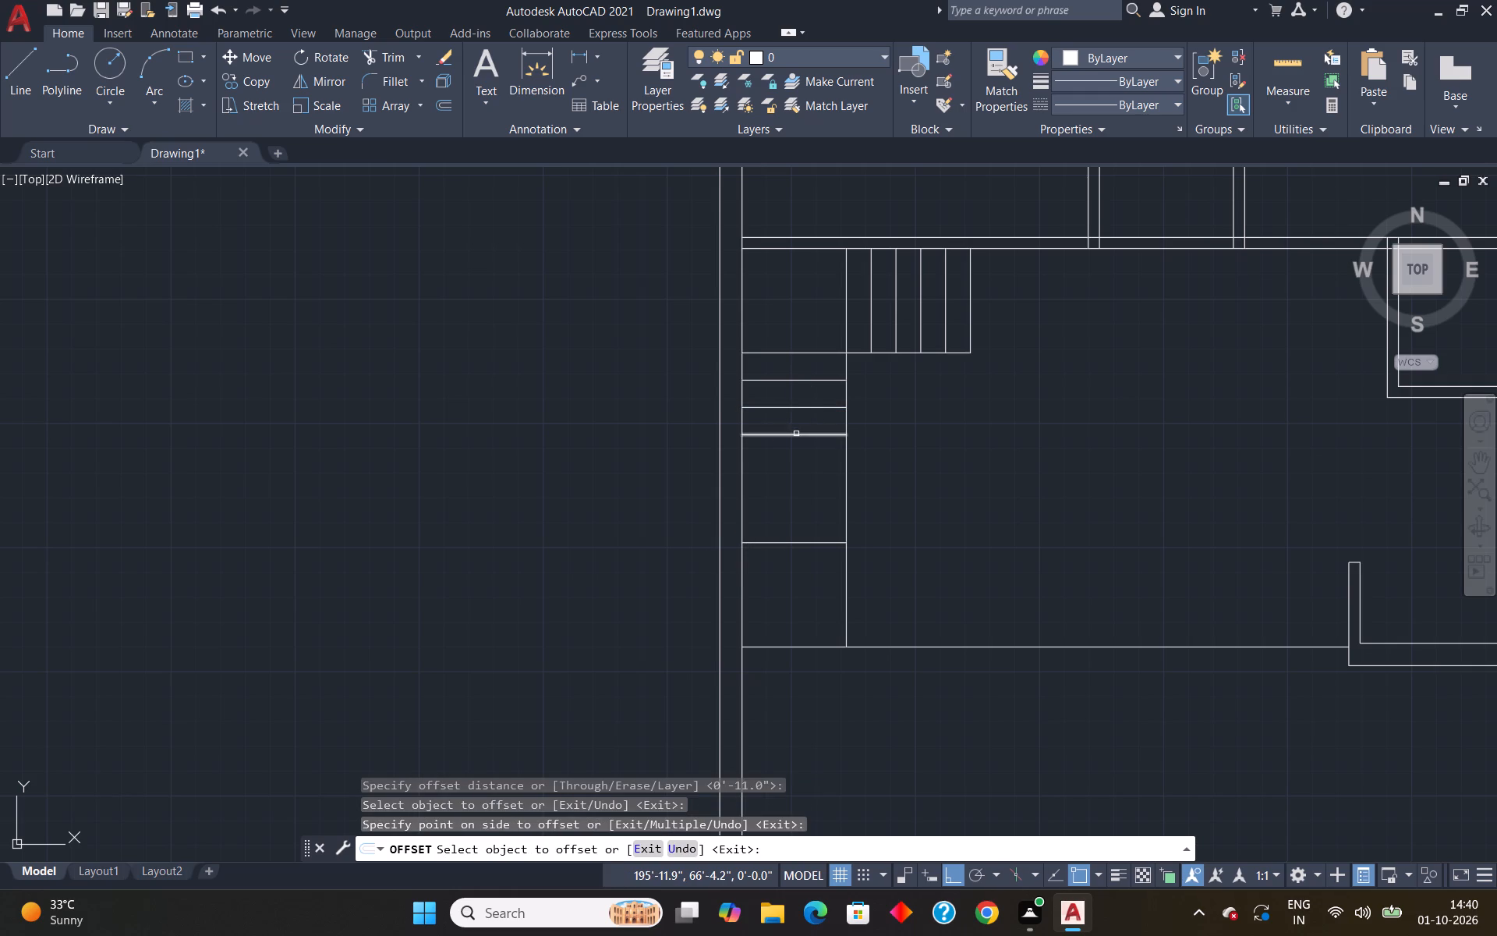
pyautogui.click(796, 436)
pyautogui.click(795, 464)
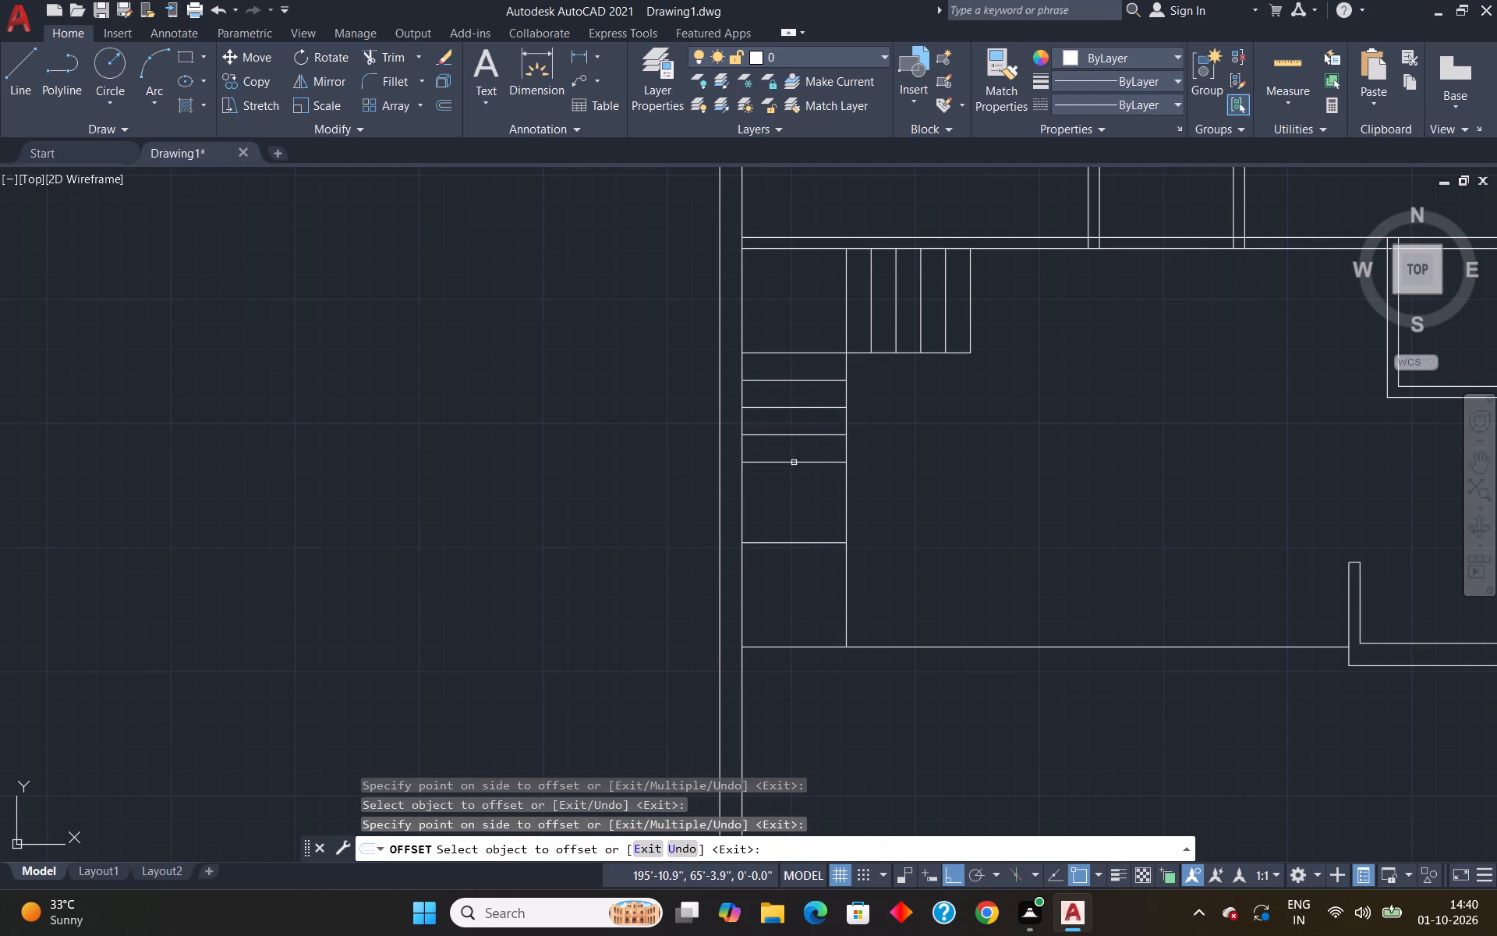
pyautogui.click(793, 463)
pyautogui.click(796, 480)
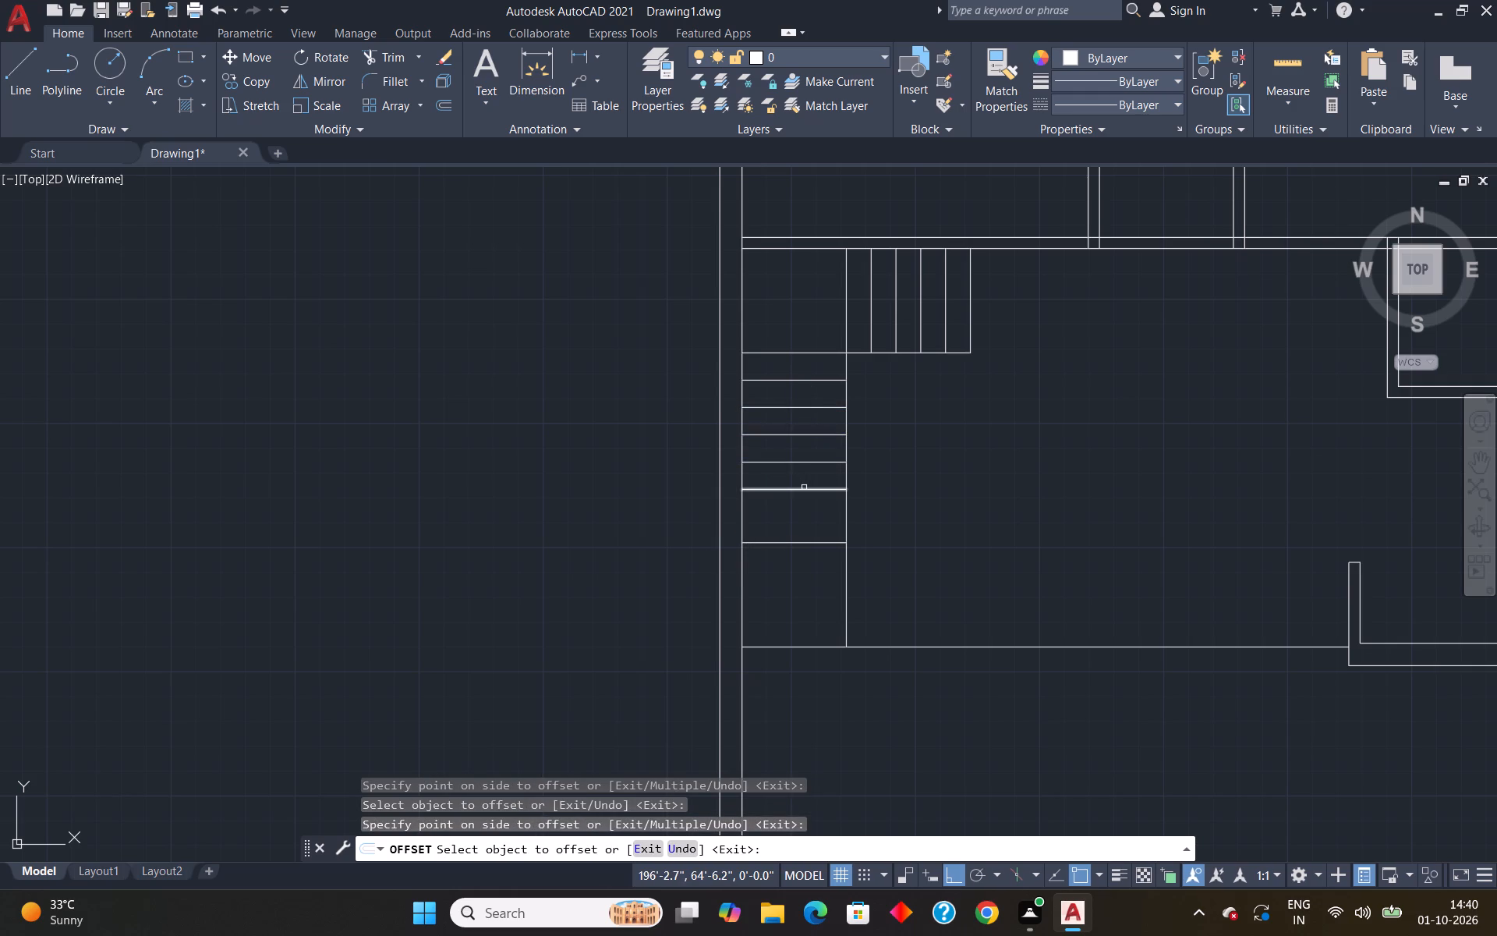
pyautogui.click(804, 487)
pyautogui.click(806, 512)
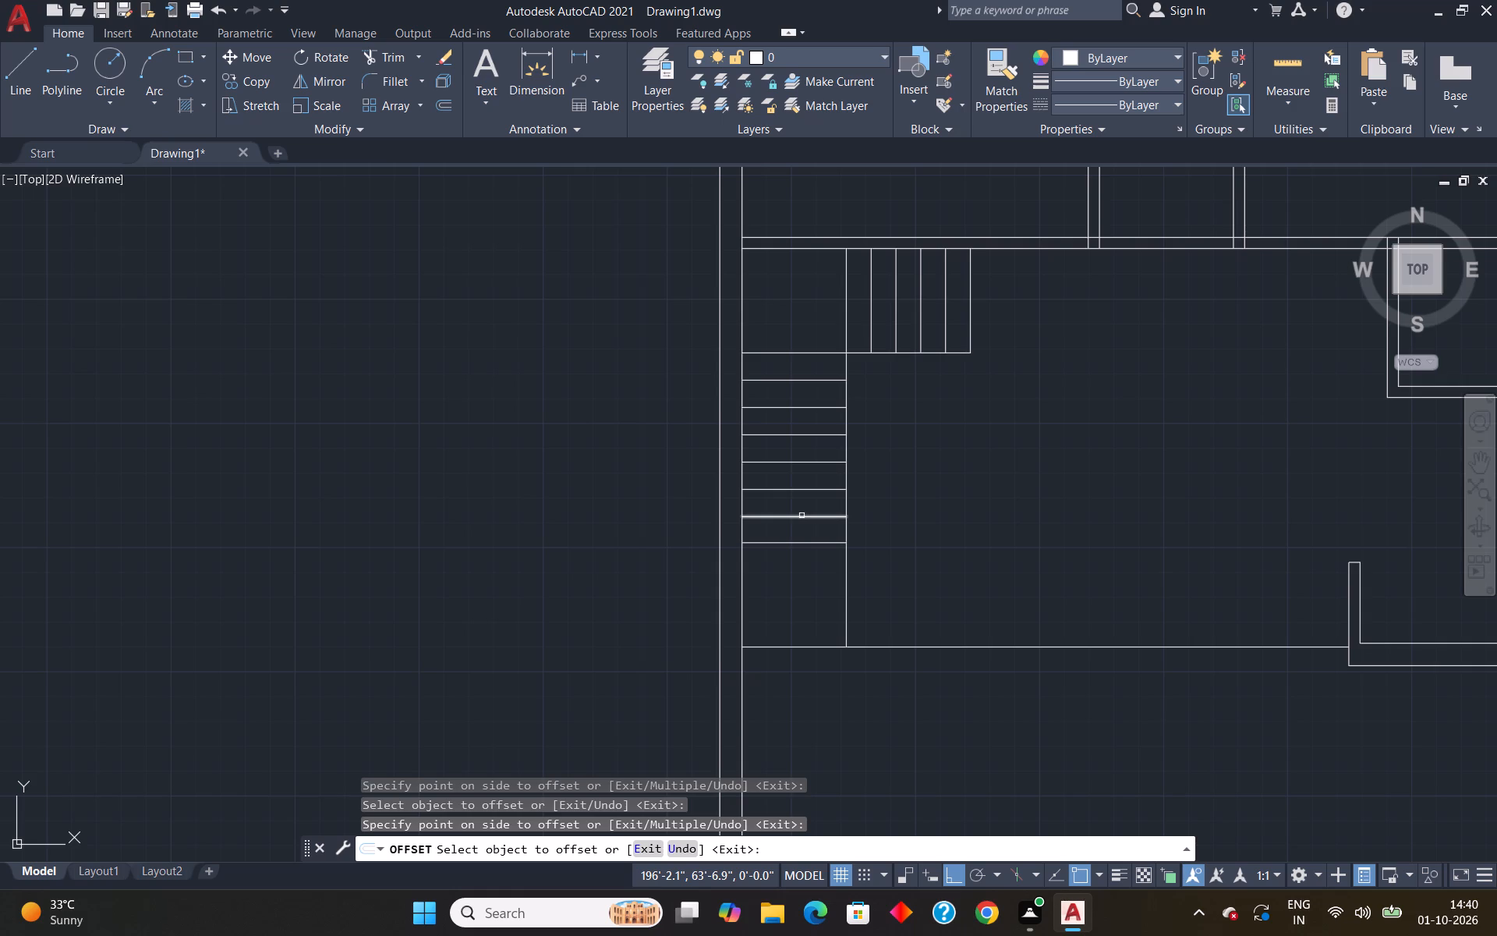
pyautogui.press('Escape')
# Offset the stair's long vertical line 10" to the right, into the open area.
pyautogui.scroll(-3, 836, 548)
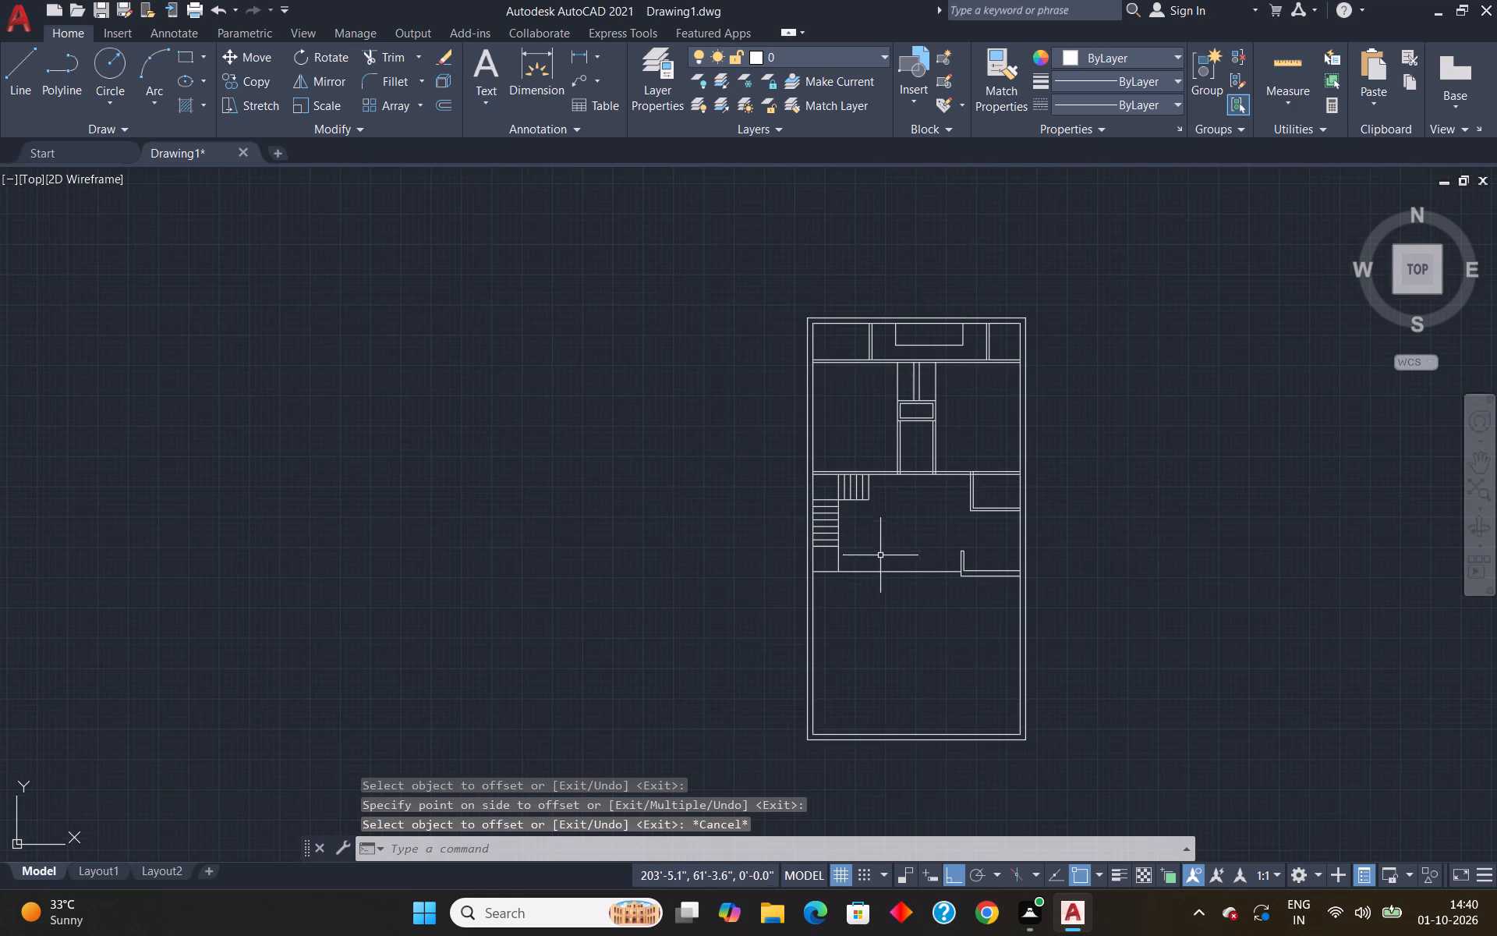
pyautogui.scroll(2, 876, 550)
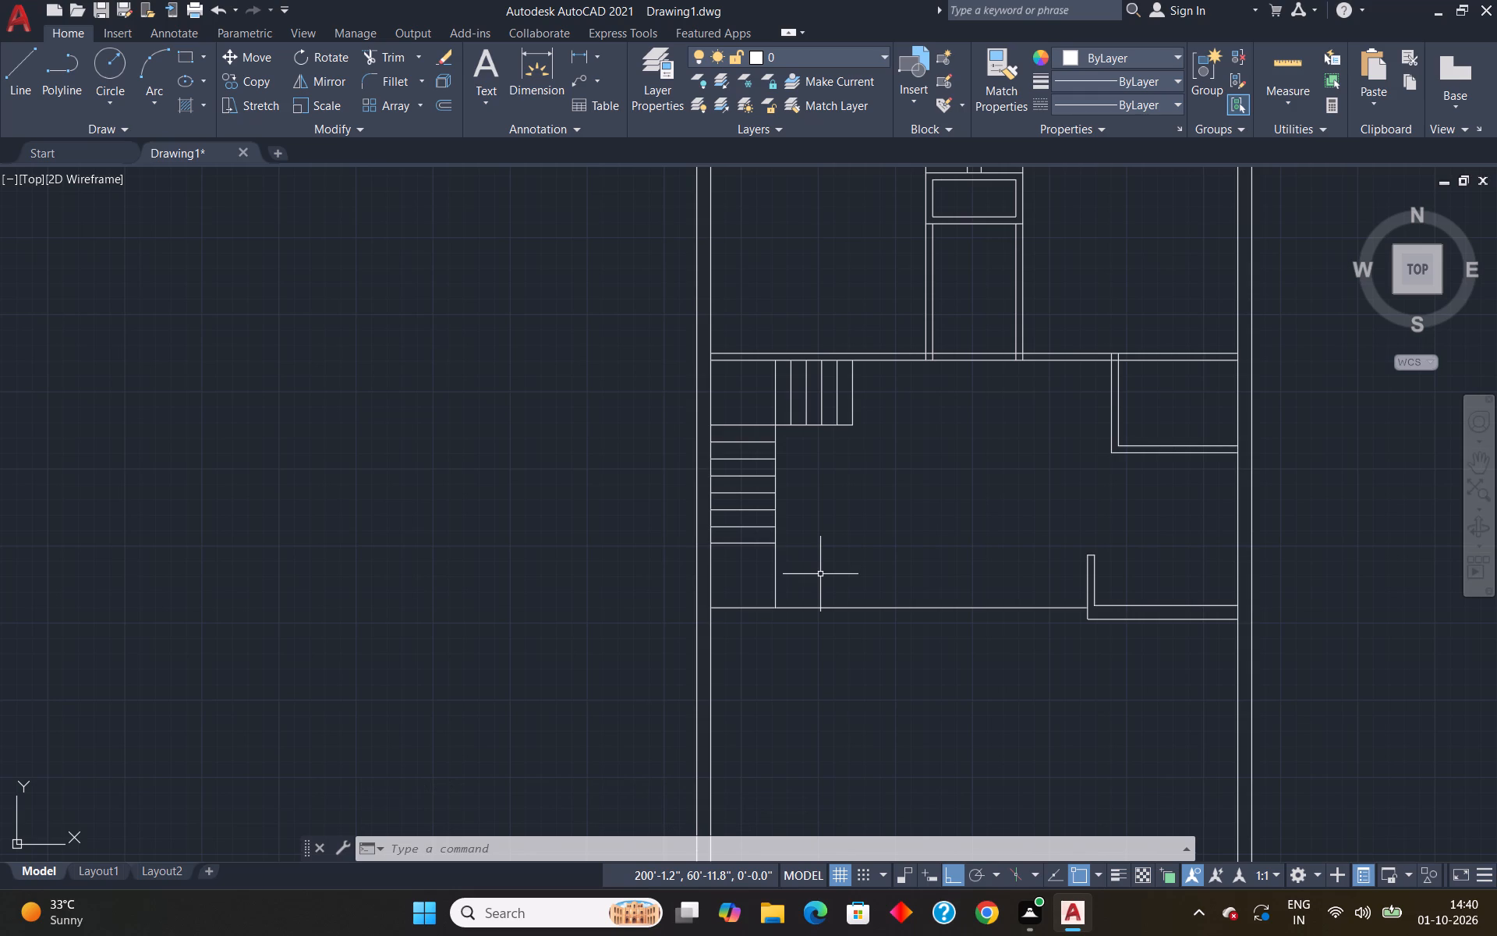
pyautogui.press('o')
pyautogui.press('Return')
pyautogui.write('10"')
pyautogui.press('Return')
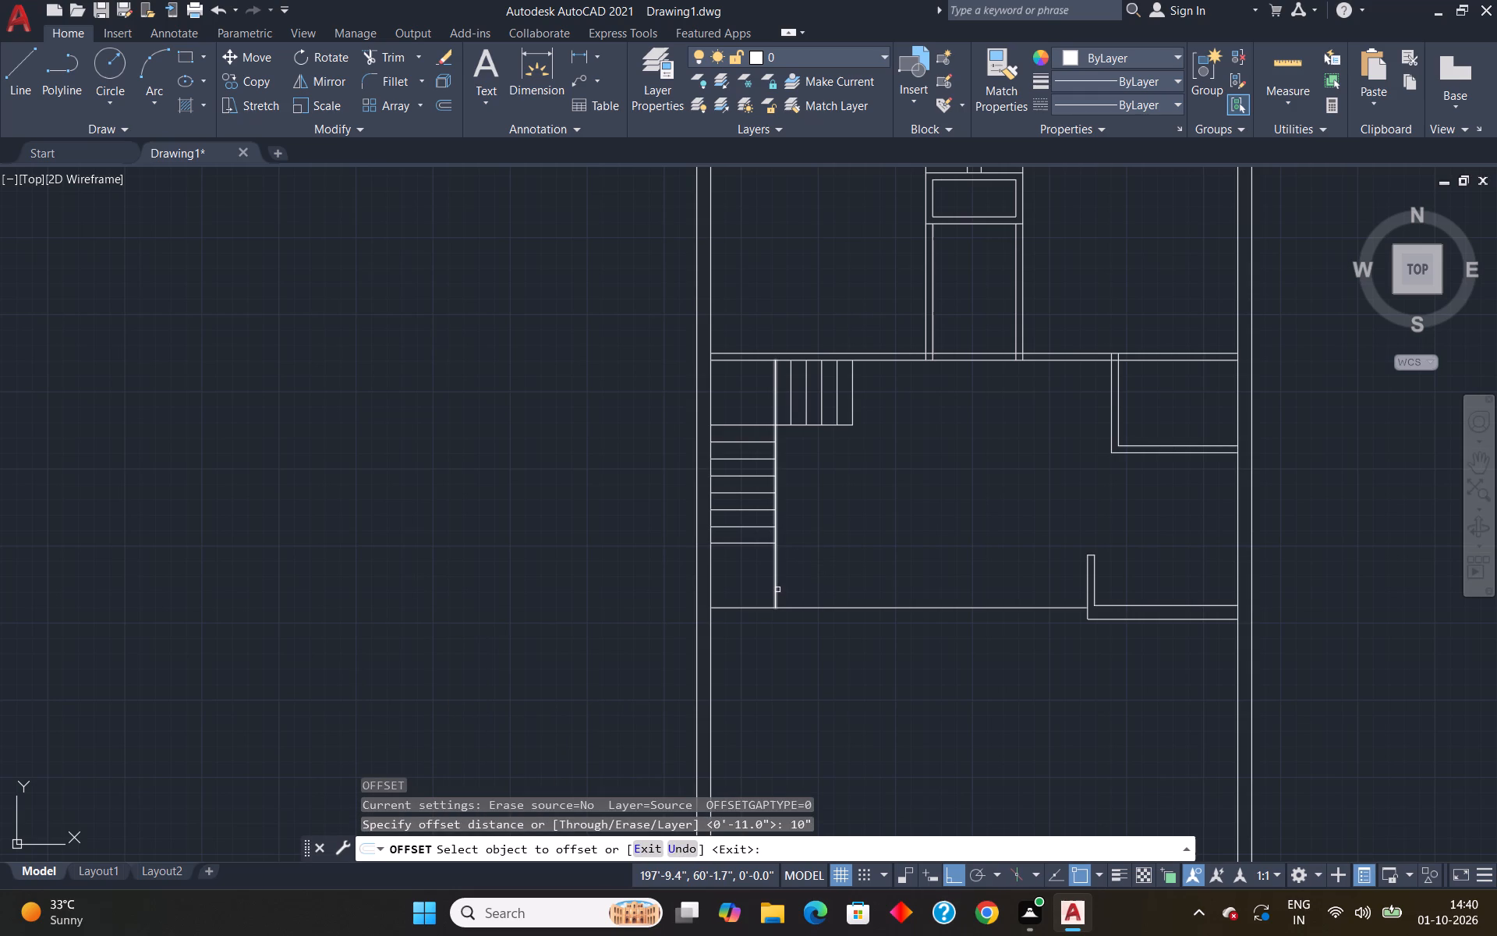
pyautogui.click(777, 590)
pyautogui.click(844, 597)
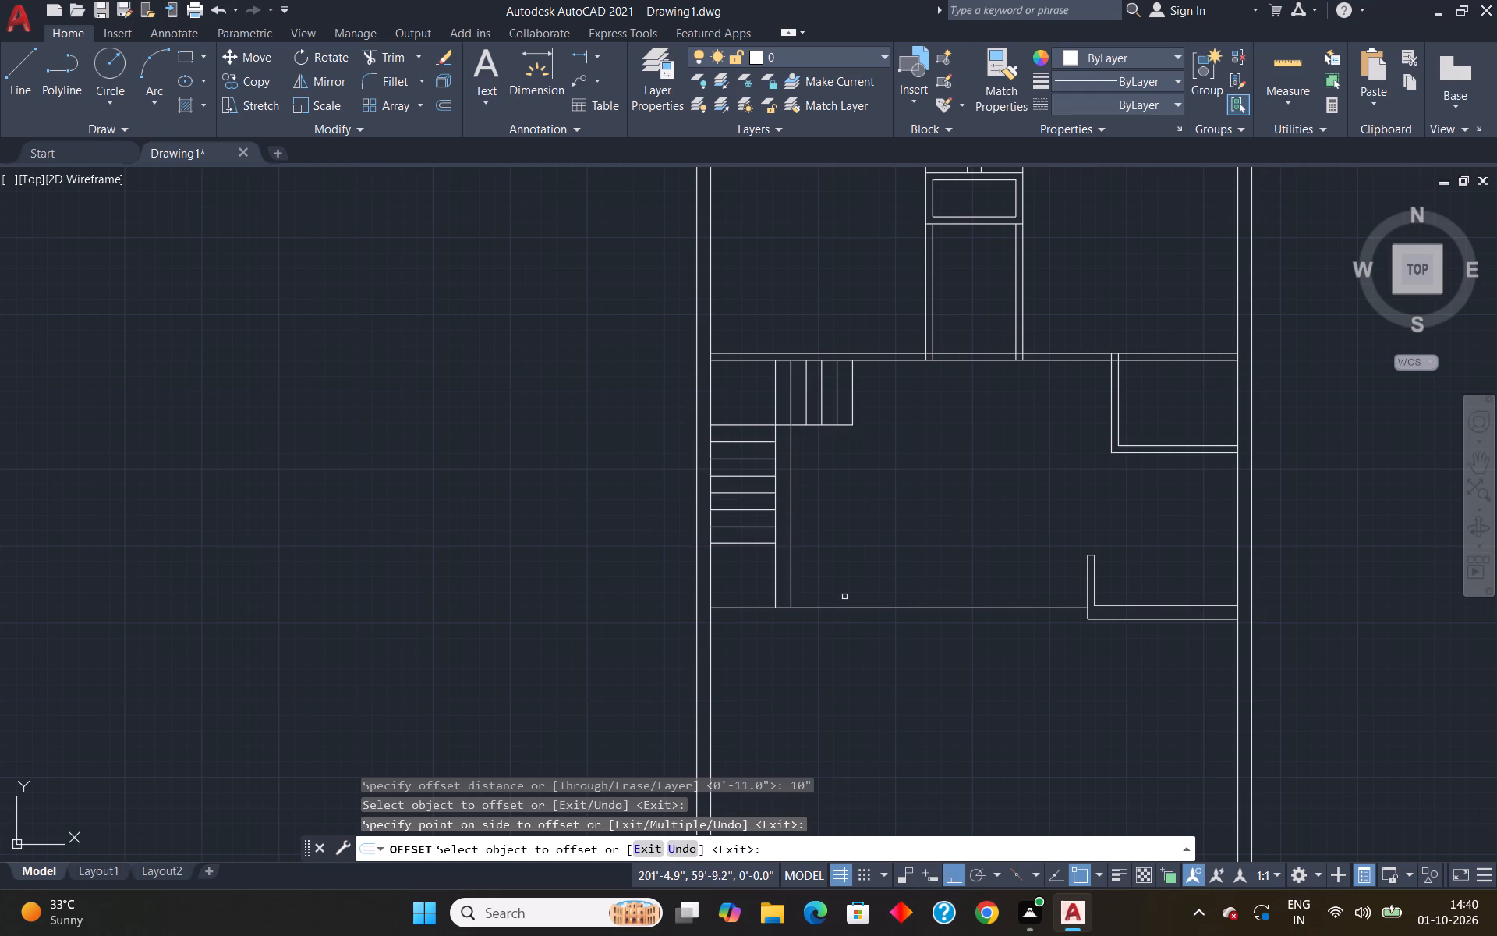
pyautogui.press('space')
pyautogui.press('Escape')
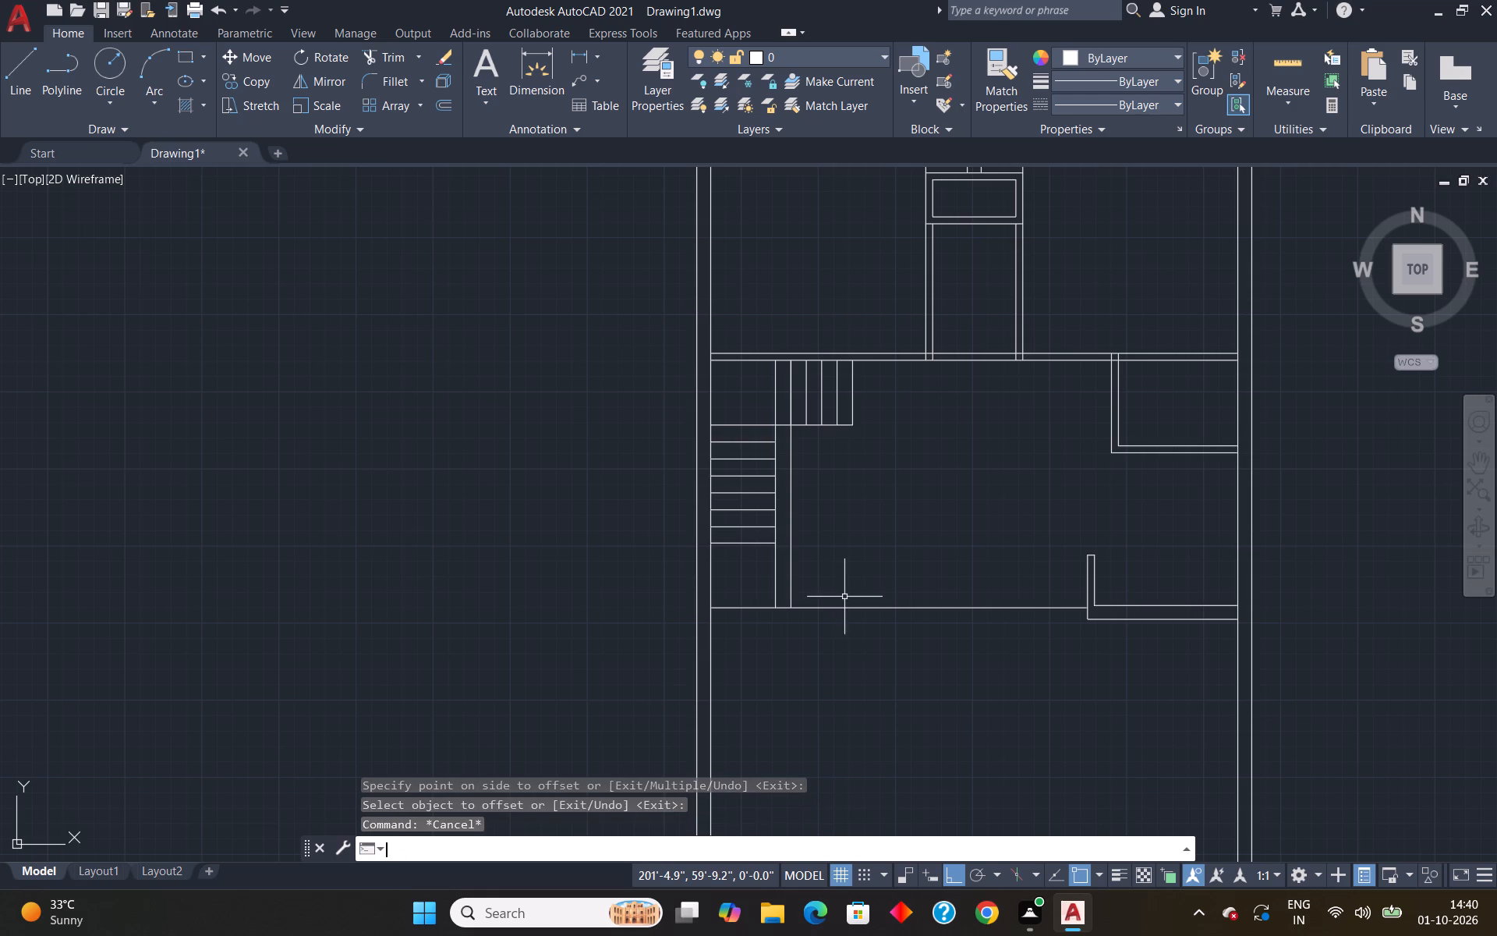
# Extend the lower landing's top line right to meet the new offset vertical line.
pyautogui.write('ex')
pyautogui.press('Return')
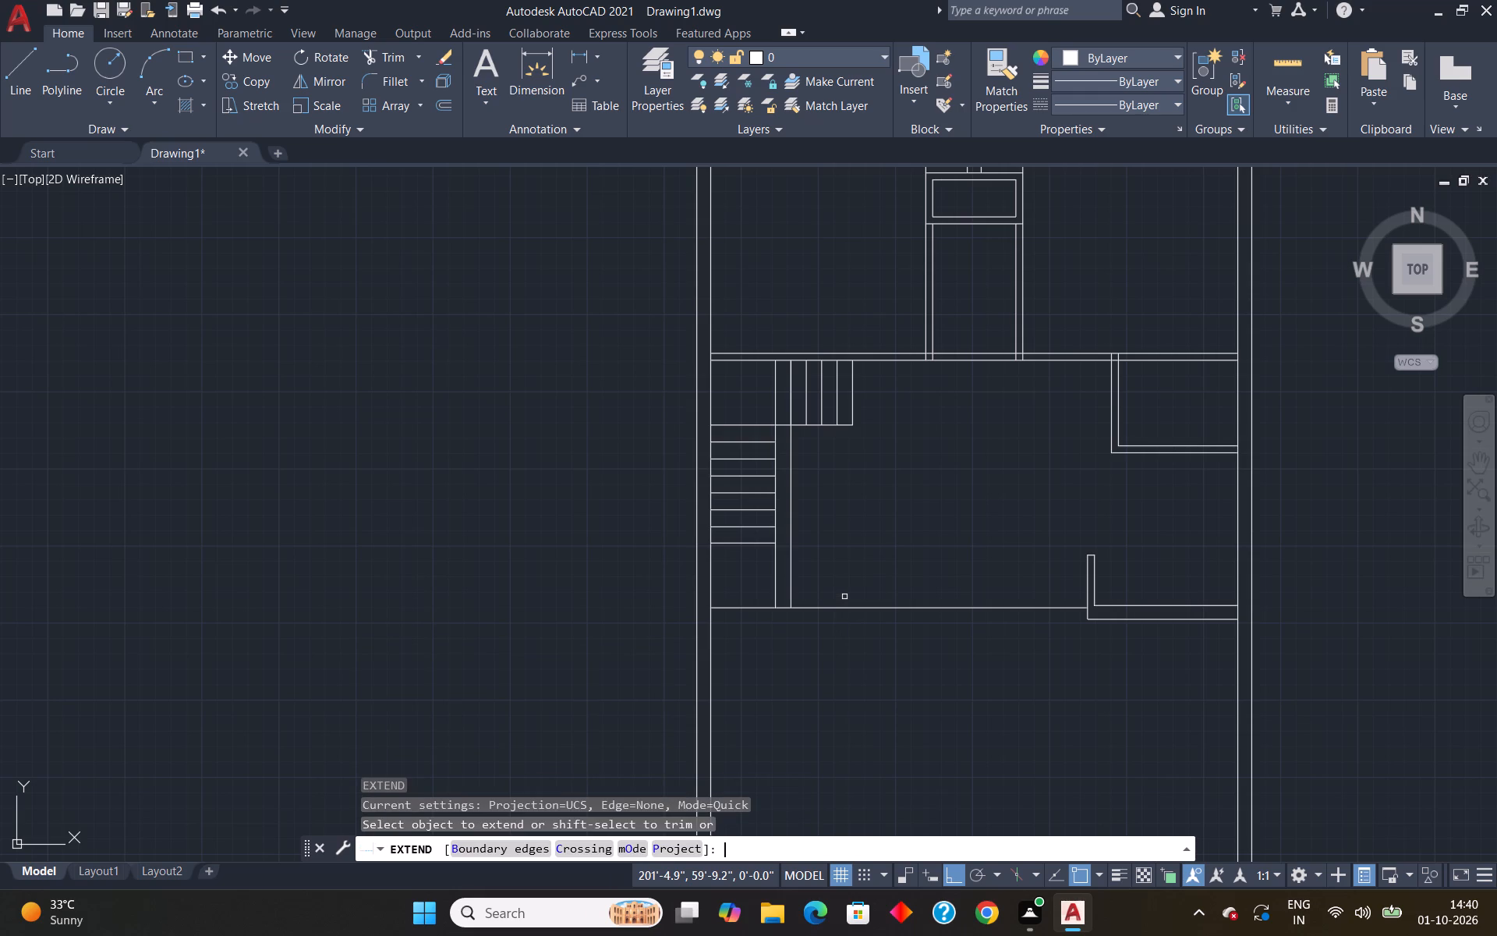
pyautogui.click(765, 544)
pyautogui.press('Escape')
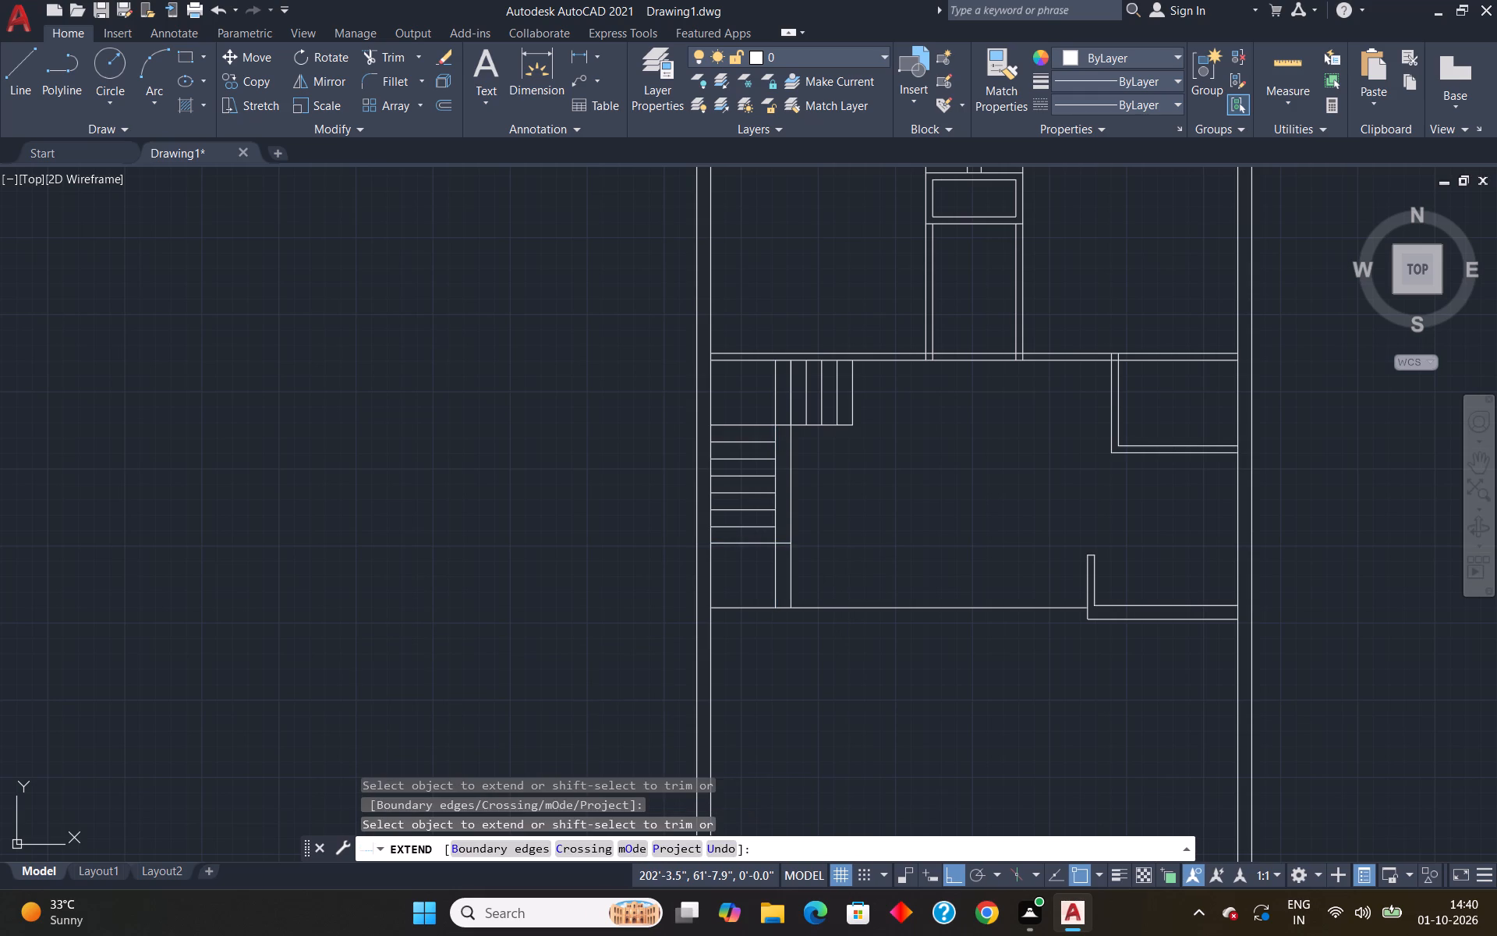
# Trim off the part of the offset vertical line above the lower landing's top line.
pyautogui.write('tr')
pyautogui.press('Return')
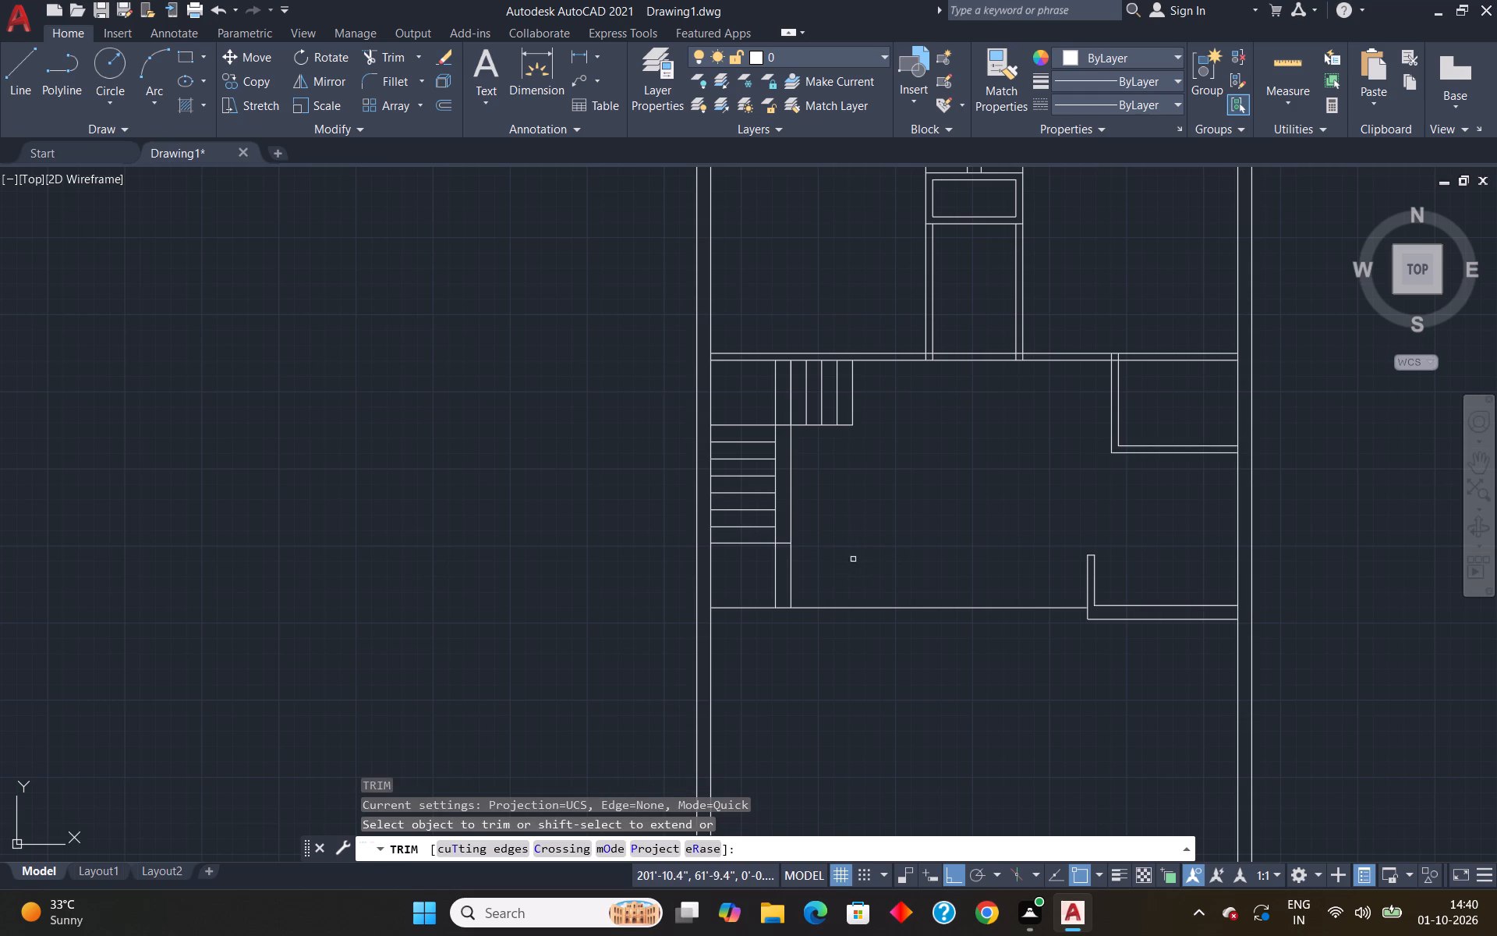
pyautogui.click(793, 516)
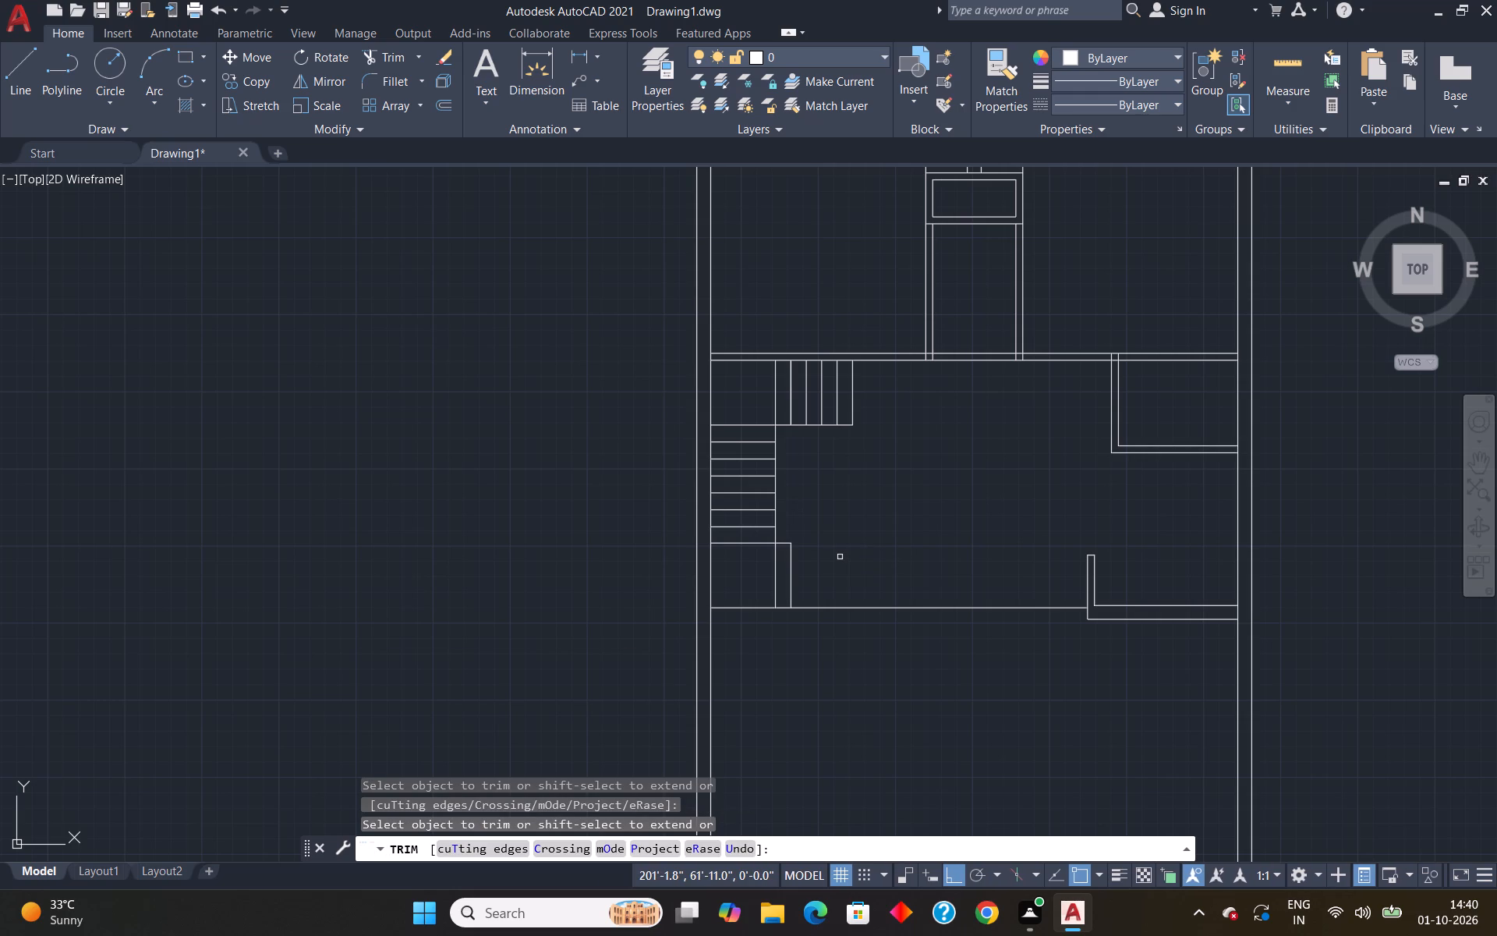
pyautogui.press('Escape')
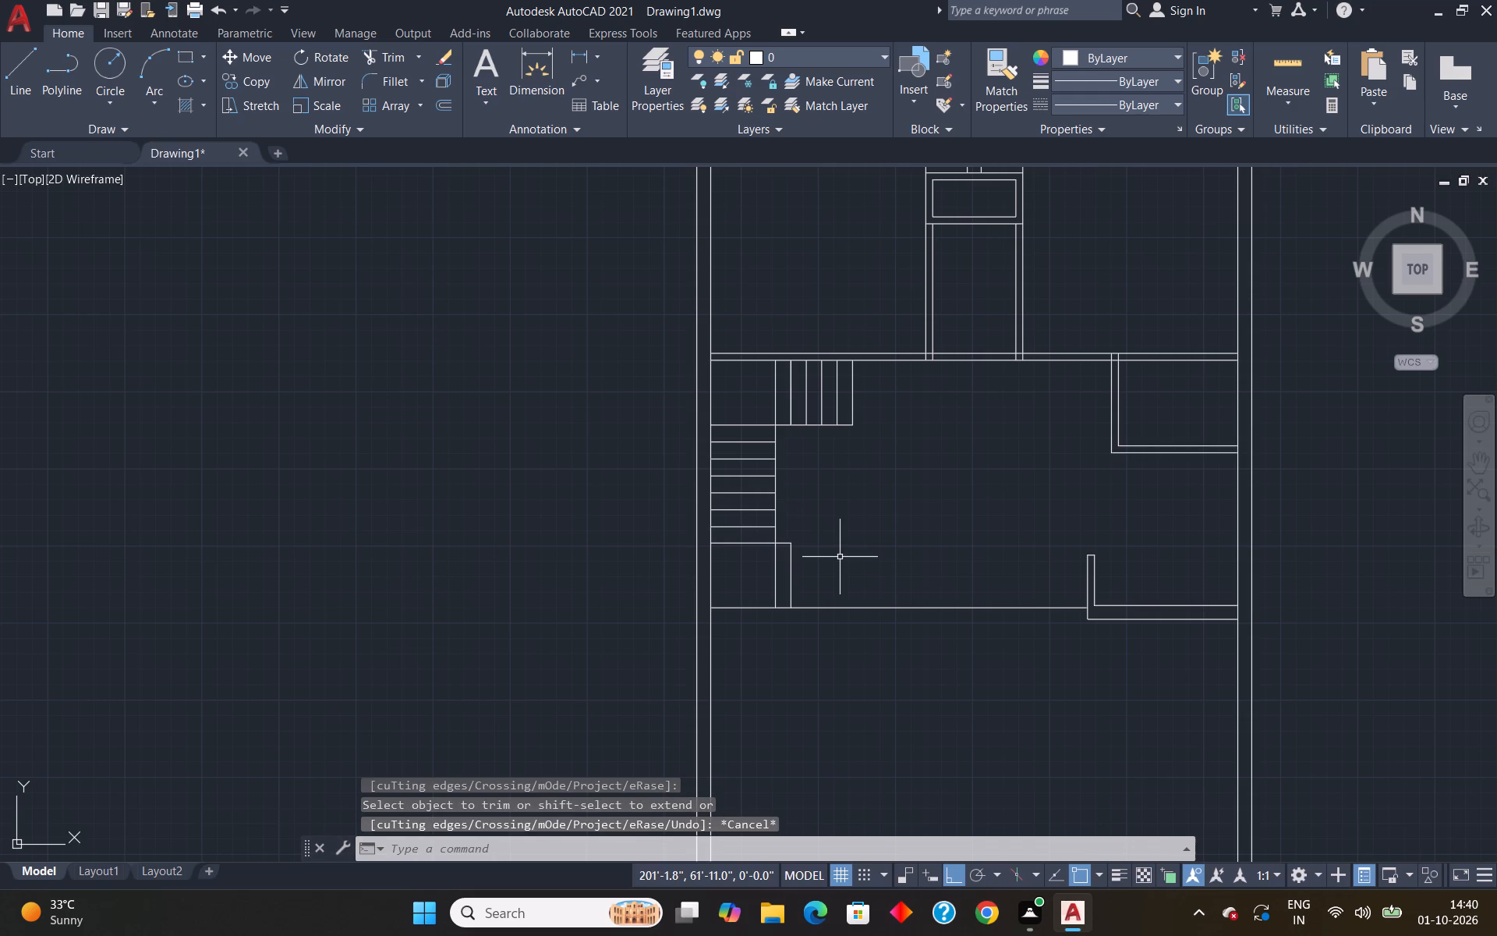
# Offset the trimmed tread line rightward six times at 10" spacing to build the bottom flight of treads.
pyautogui.press('o')
pyautogui.press('Return')
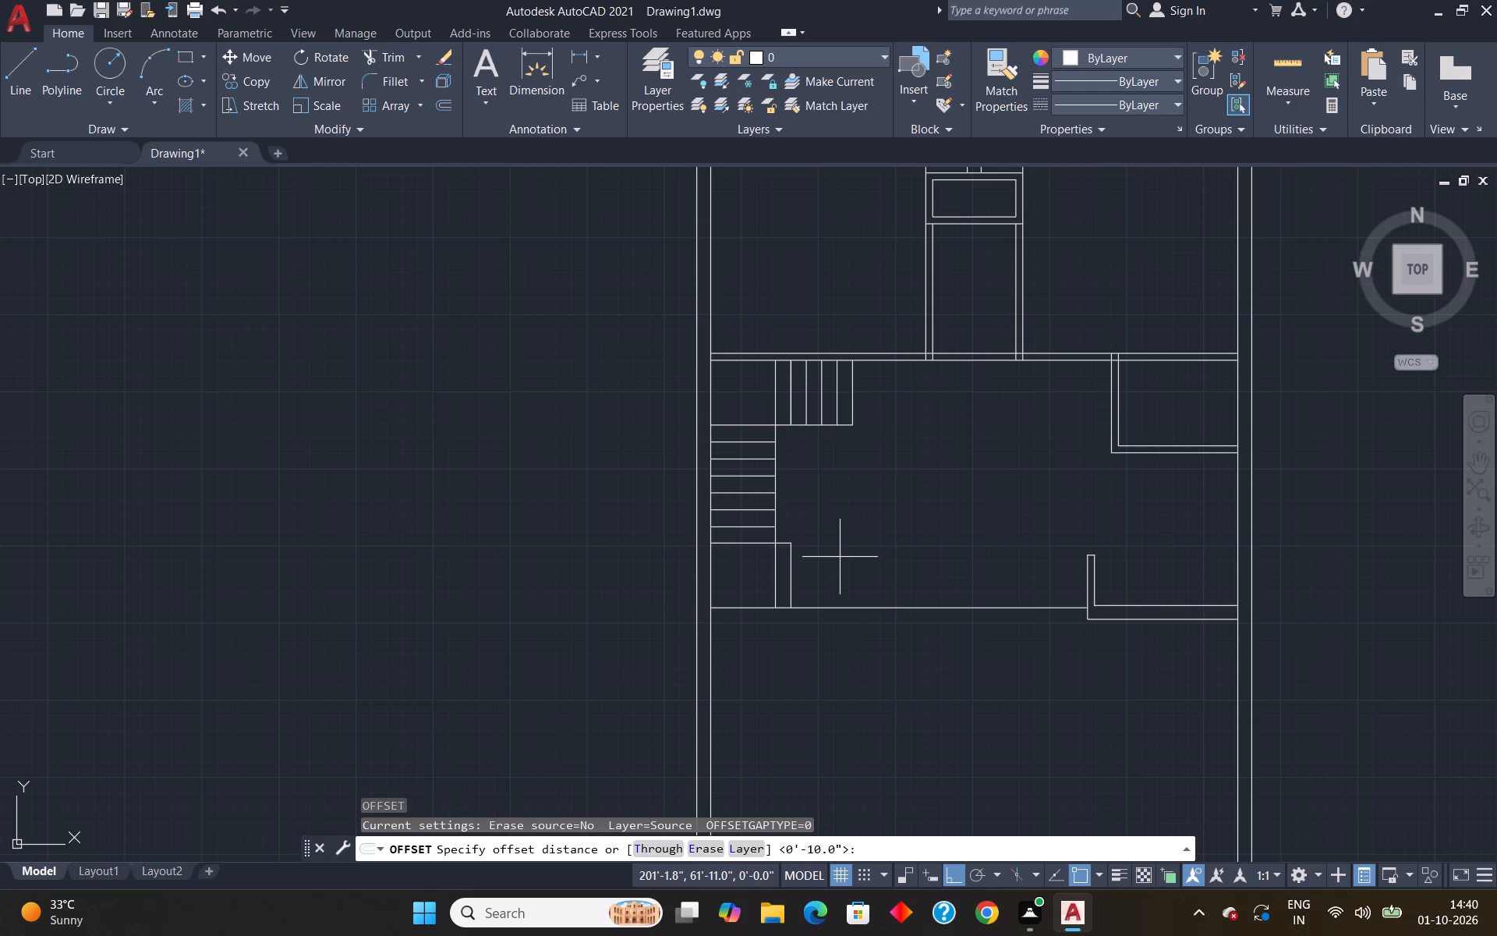
pyautogui.press('Return')
pyautogui.click(789, 594)
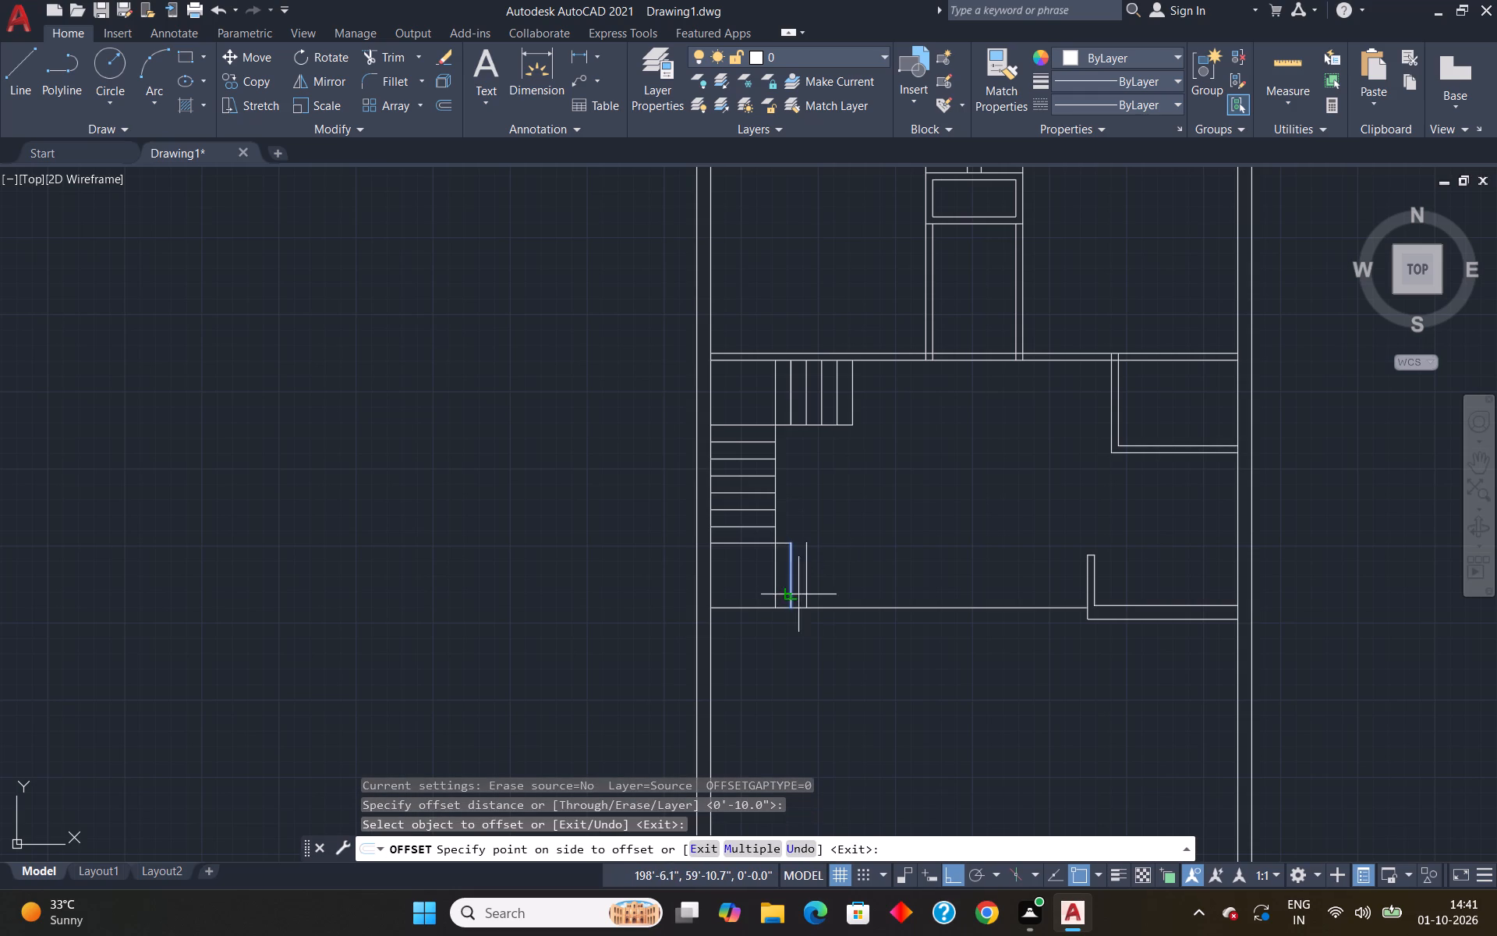
pyautogui.click(826, 590)
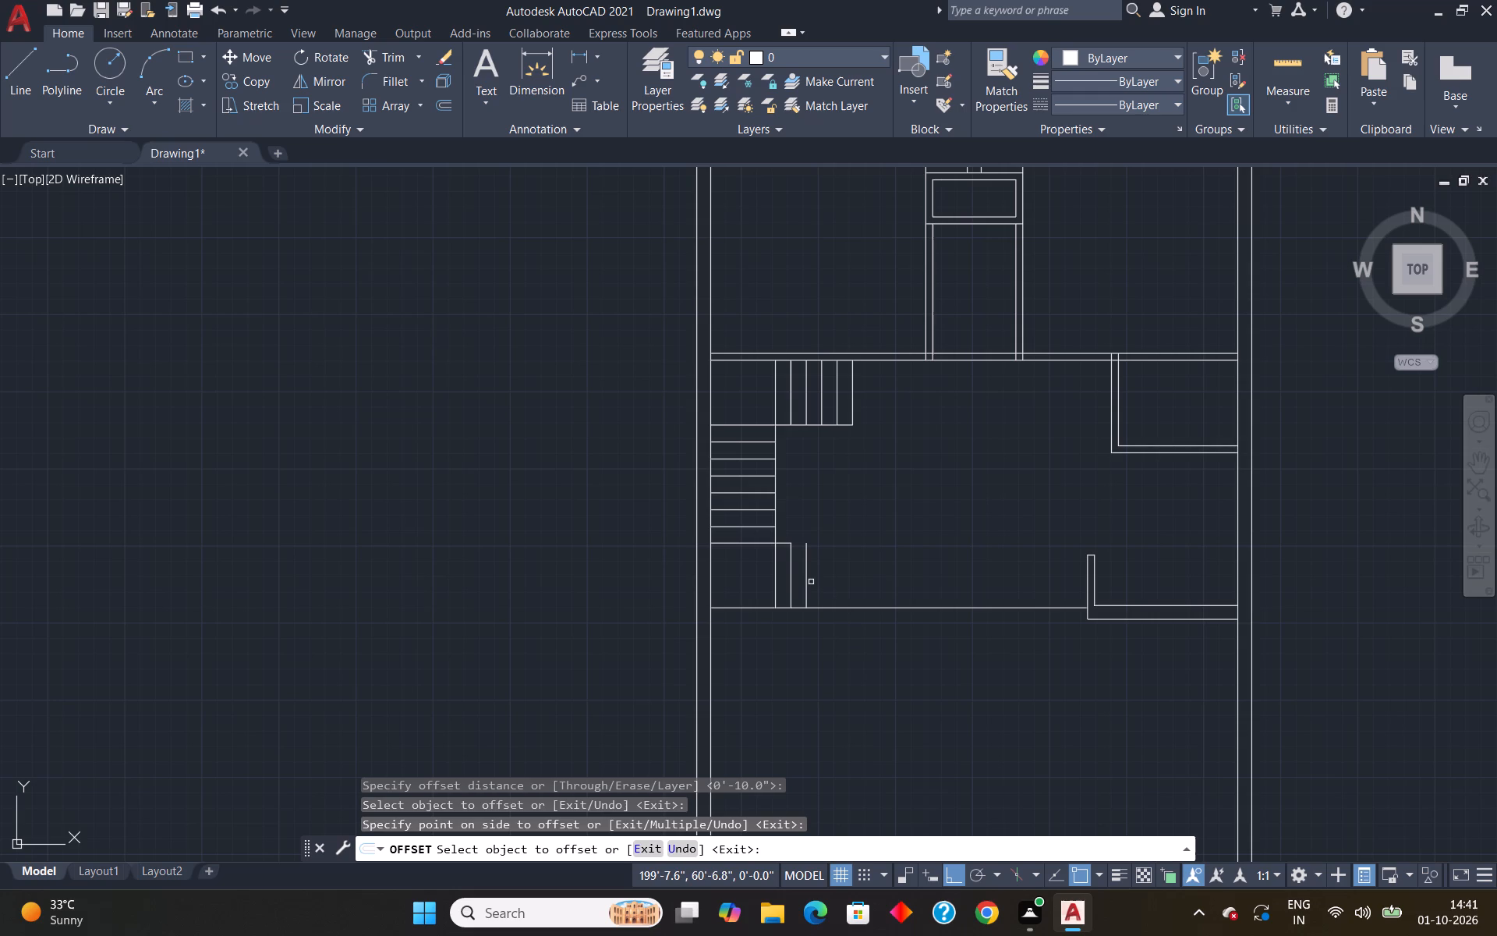
pyautogui.click(805, 581)
pyautogui.click(872, 594)
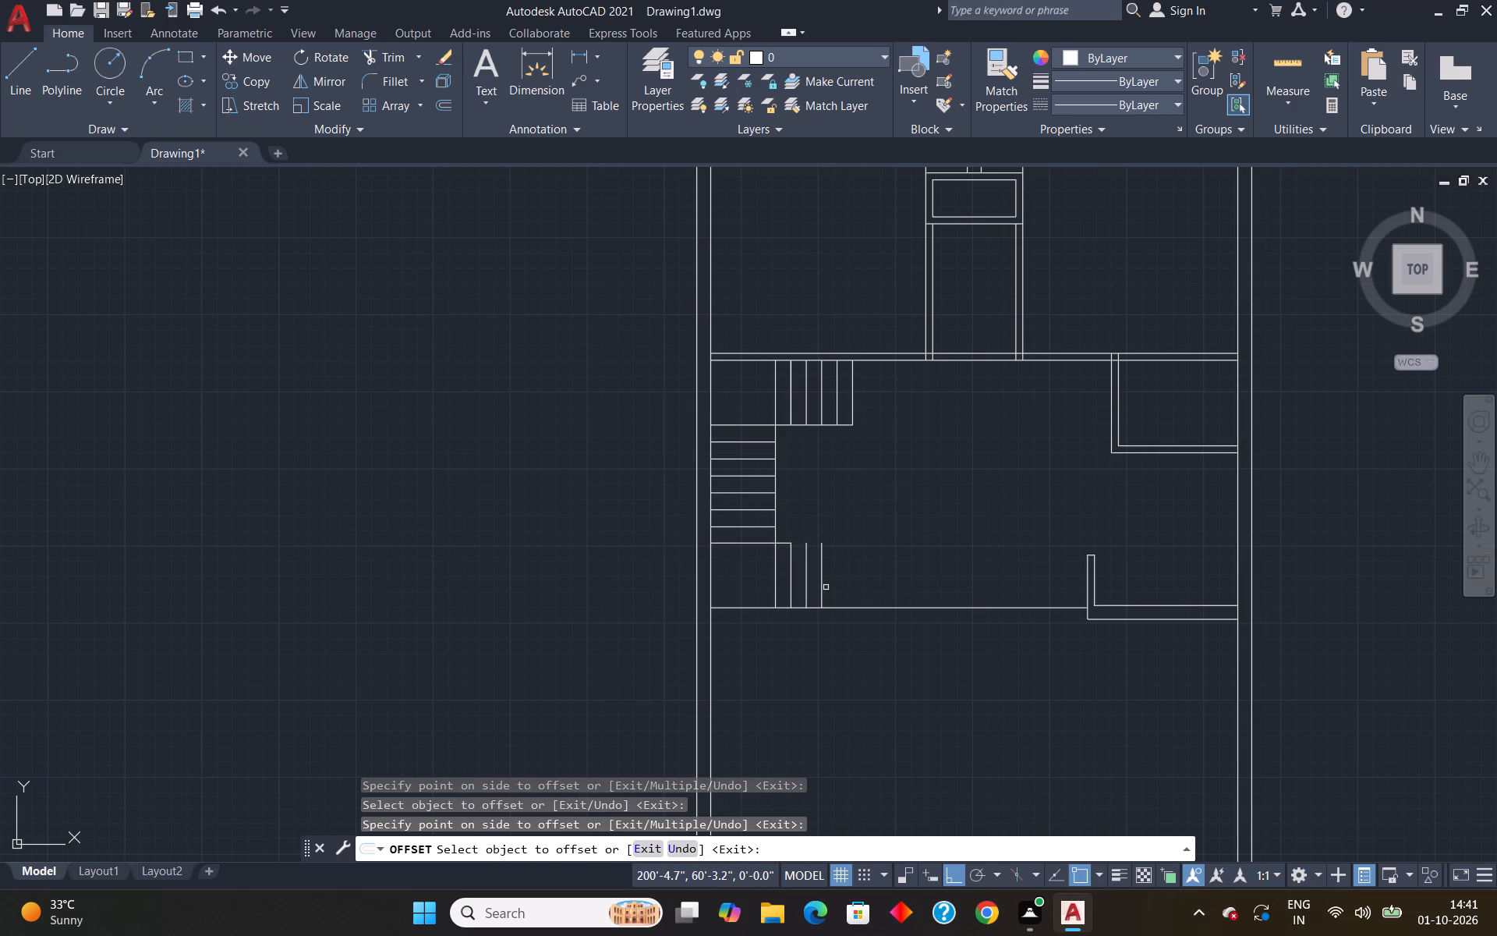
pyautogui.click(821, 587)
pyautogui.click(862, 594)
pyautogui.click(836, 580)
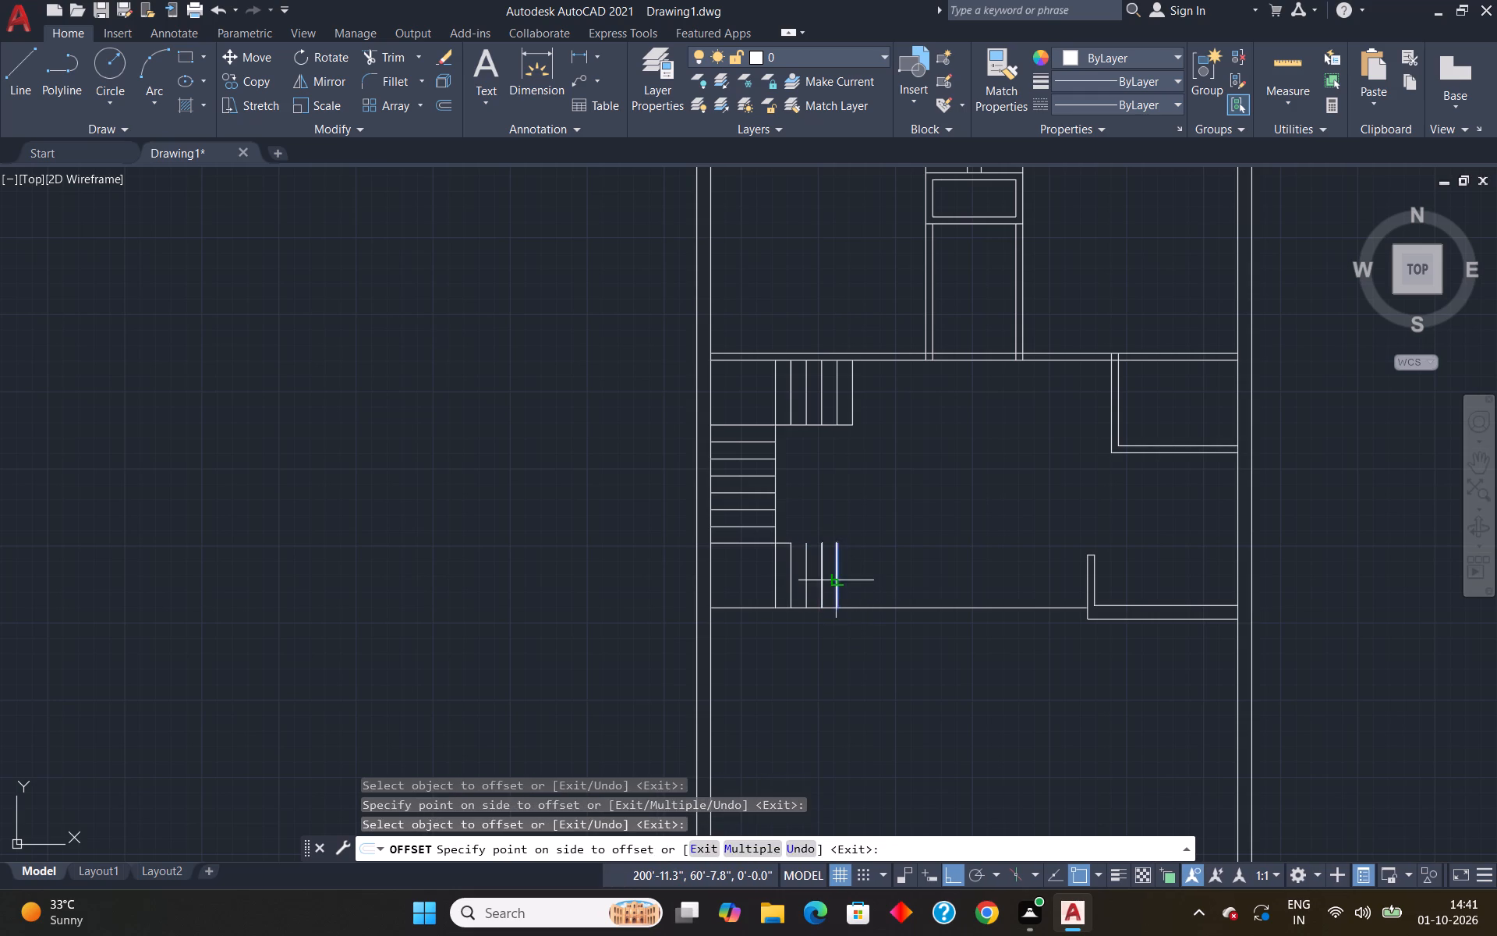
pyautogui.click(859, 582)
pyautogui.click(851, 580)
pyautogui.click(896, 589)
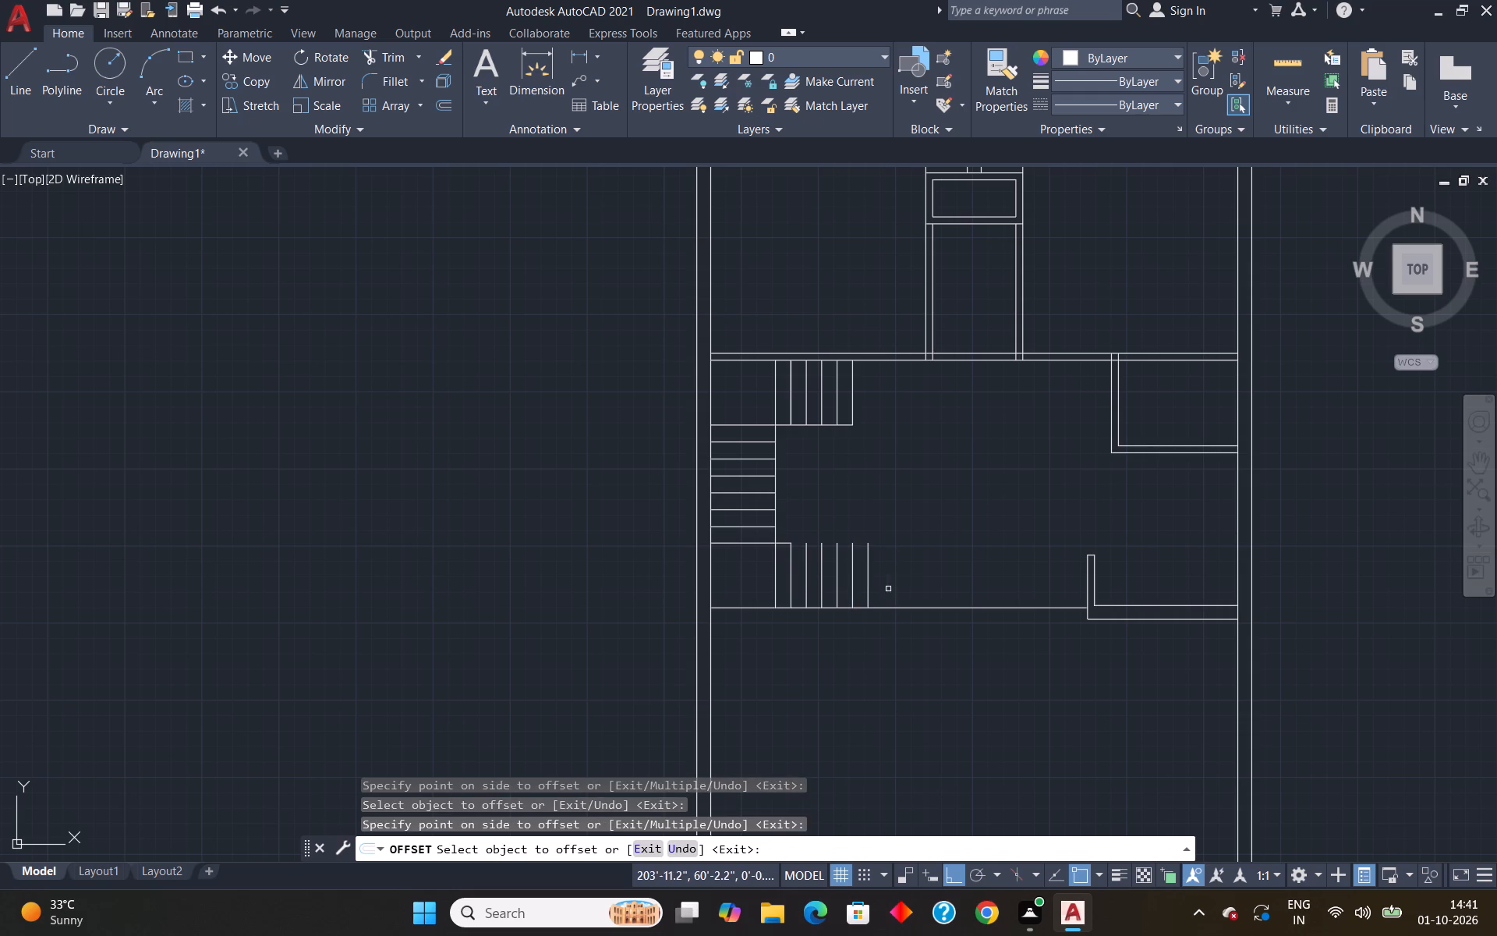
pyautogui.click(866, 583)
pyautogui.click(925, 590)
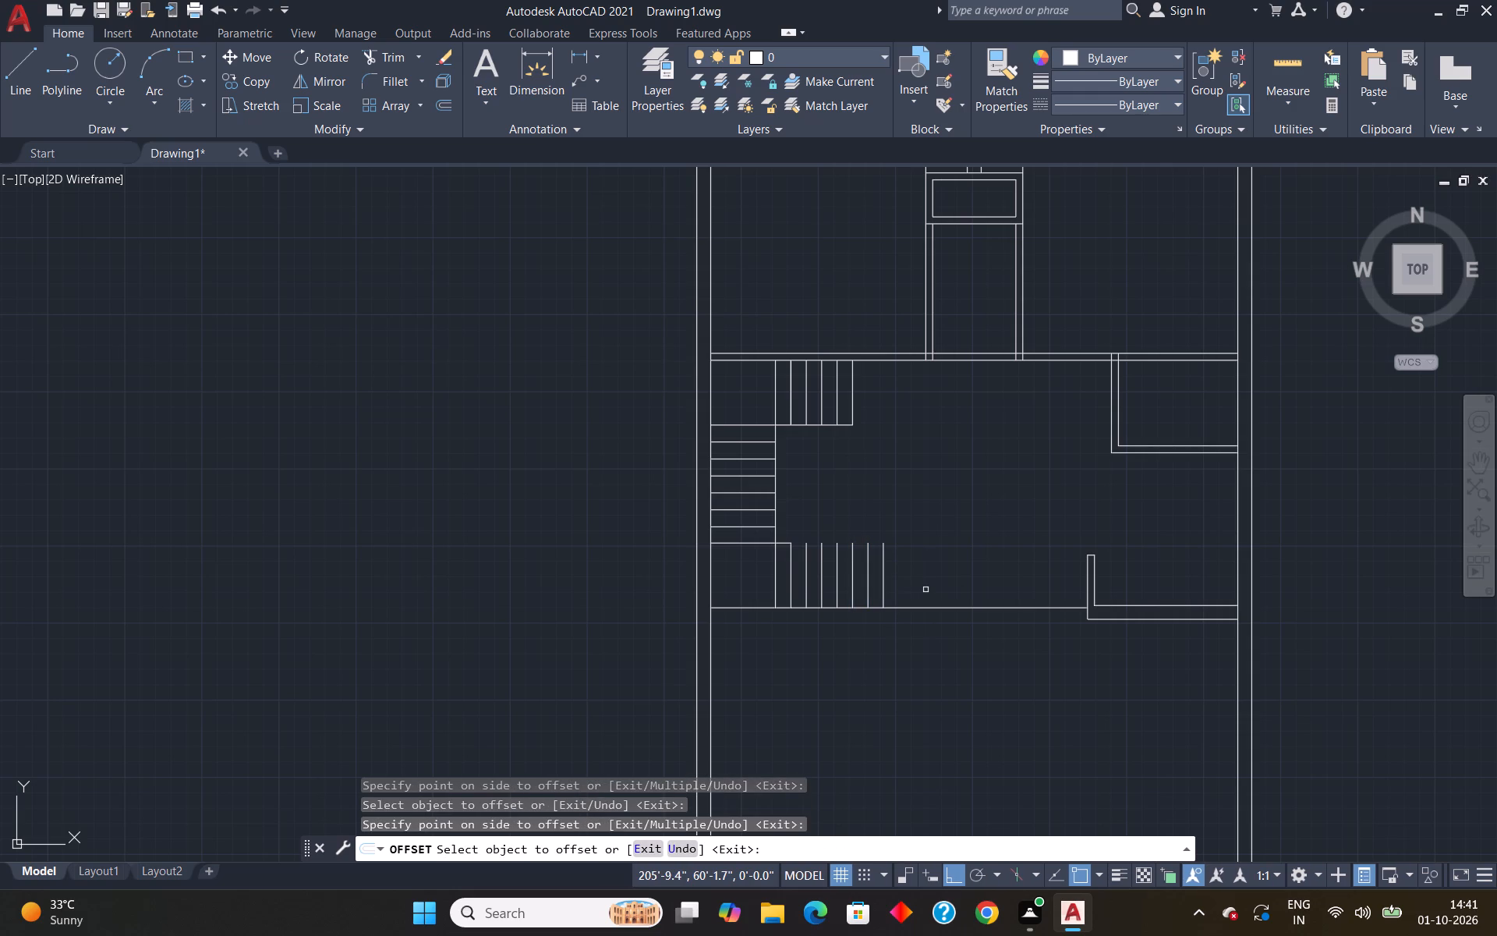
pyautogui.press('Escape')
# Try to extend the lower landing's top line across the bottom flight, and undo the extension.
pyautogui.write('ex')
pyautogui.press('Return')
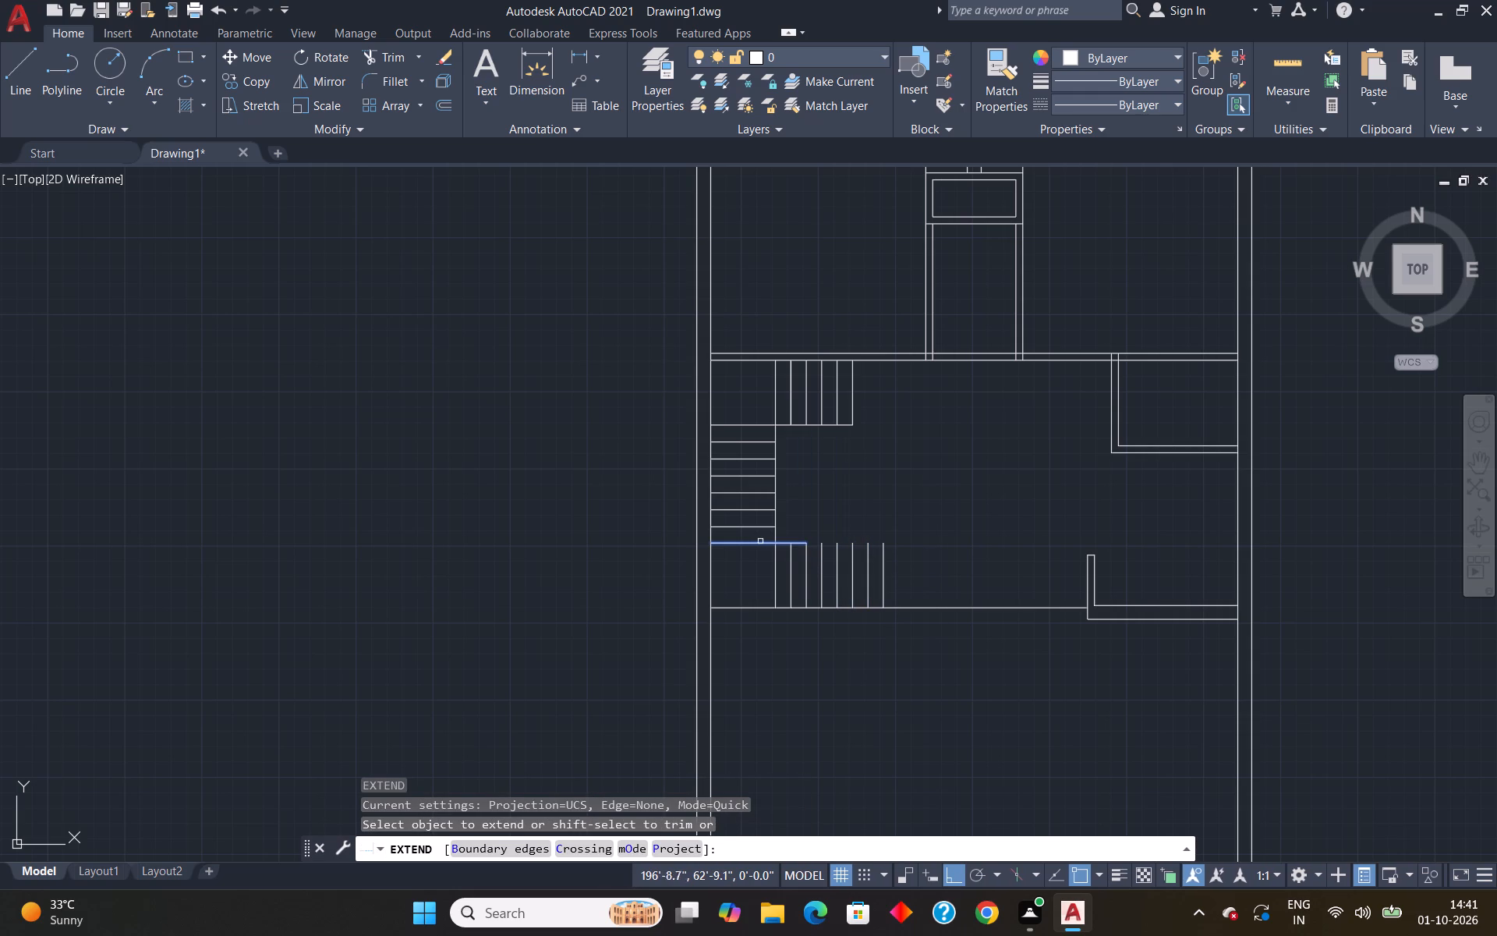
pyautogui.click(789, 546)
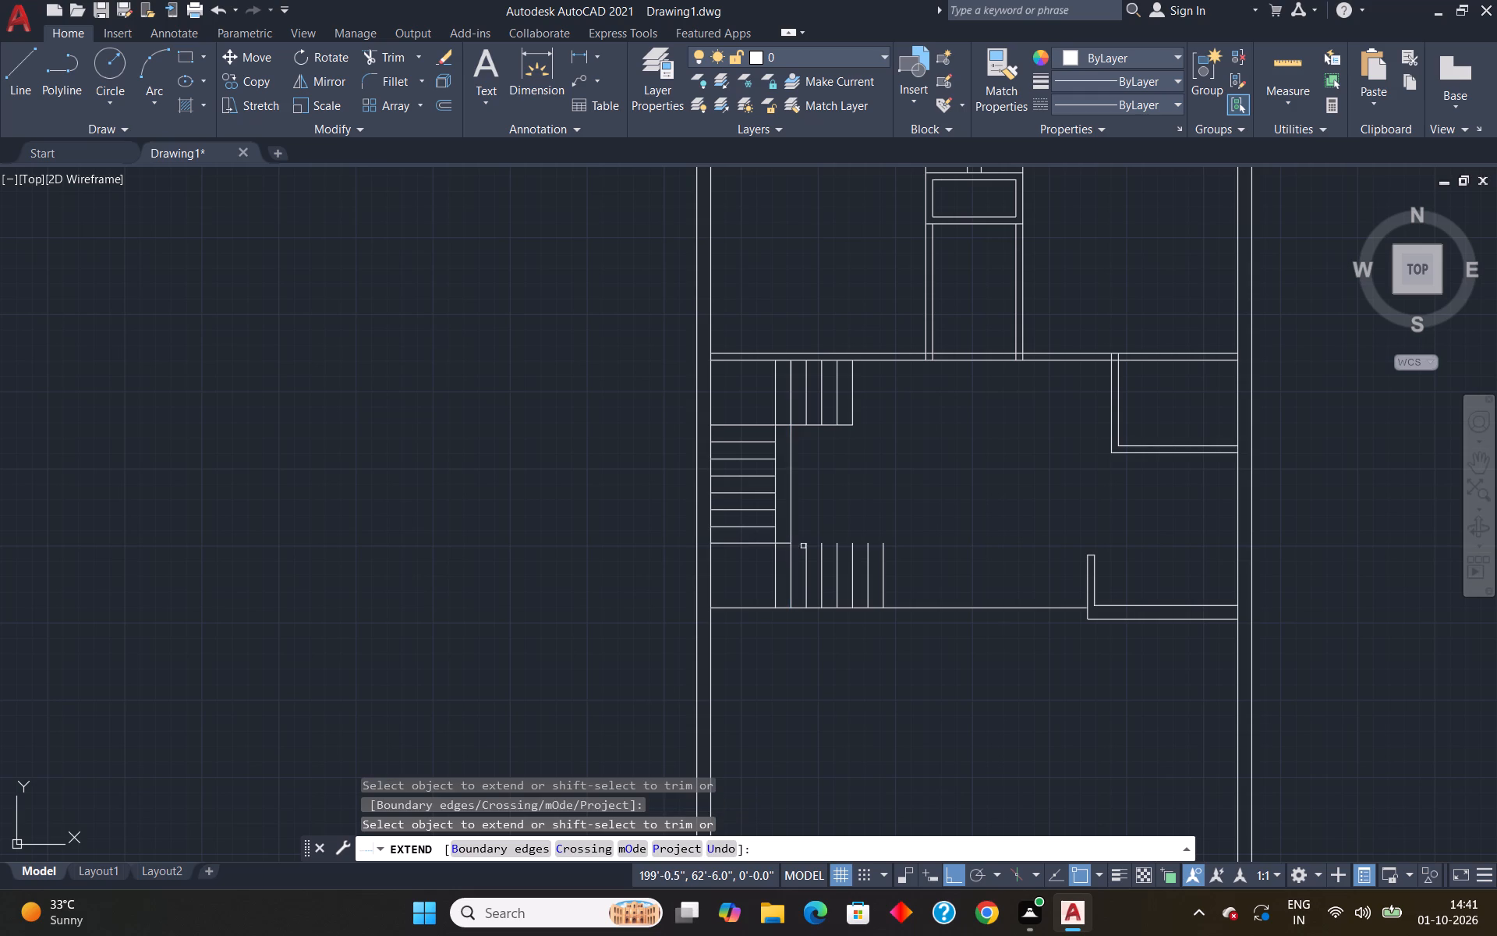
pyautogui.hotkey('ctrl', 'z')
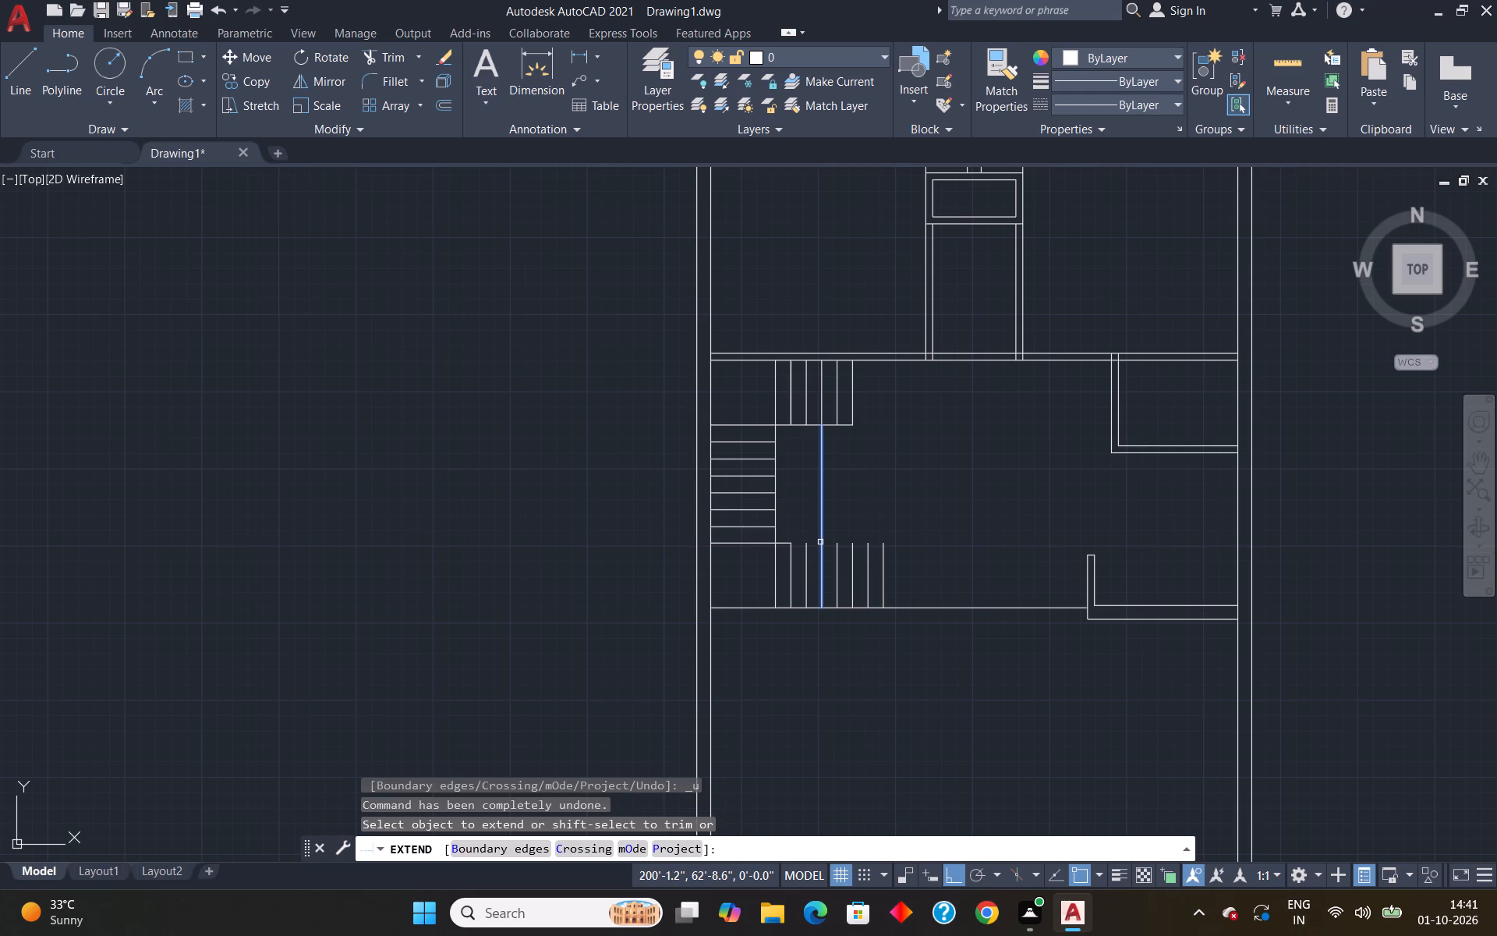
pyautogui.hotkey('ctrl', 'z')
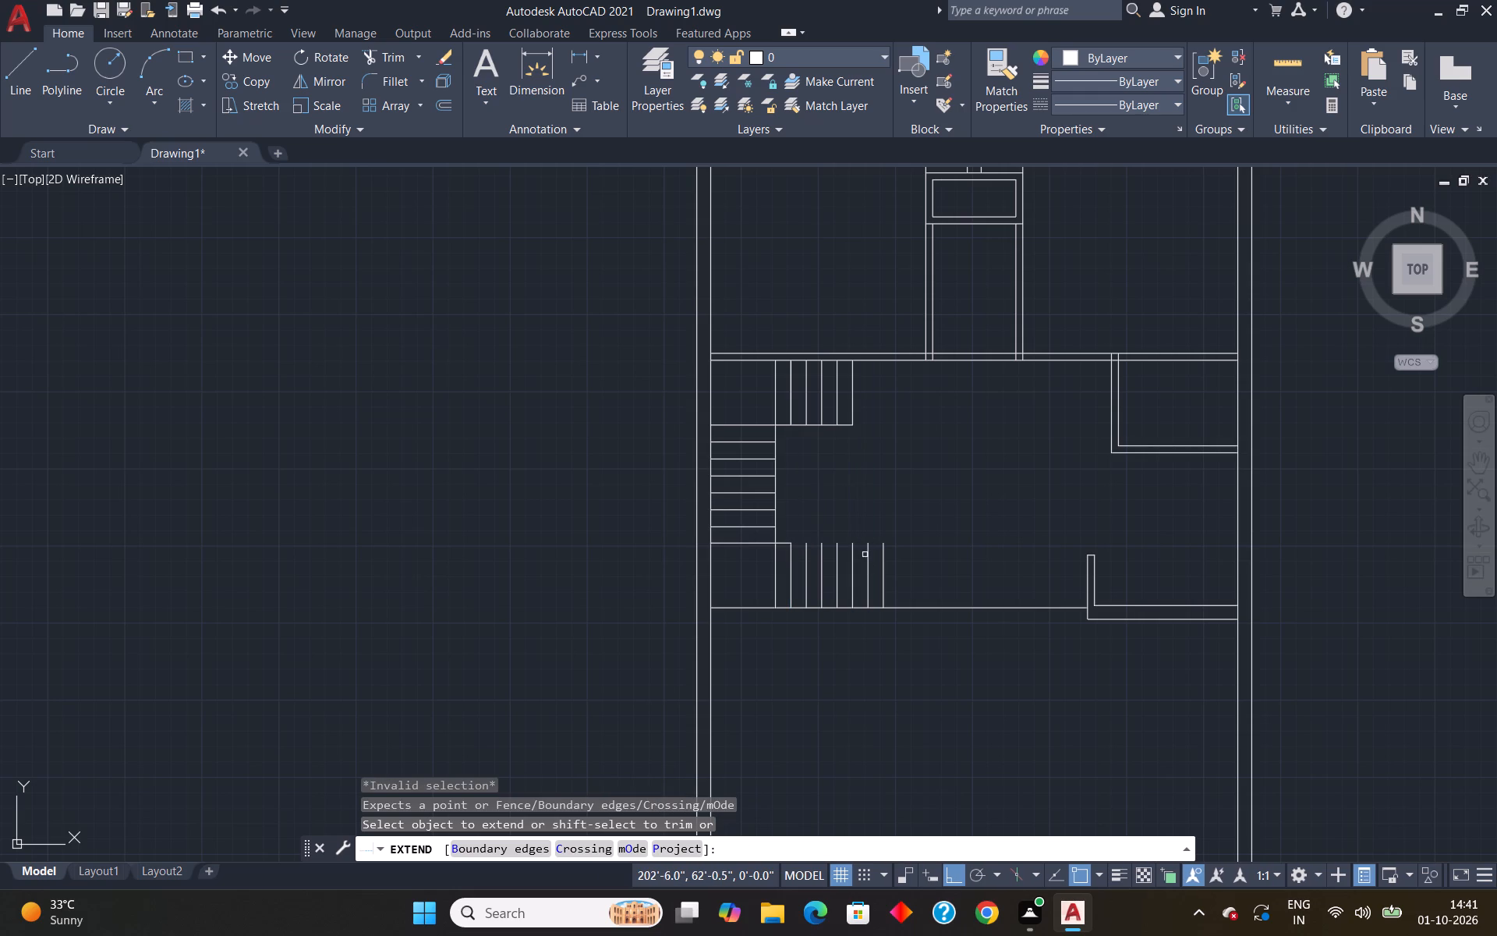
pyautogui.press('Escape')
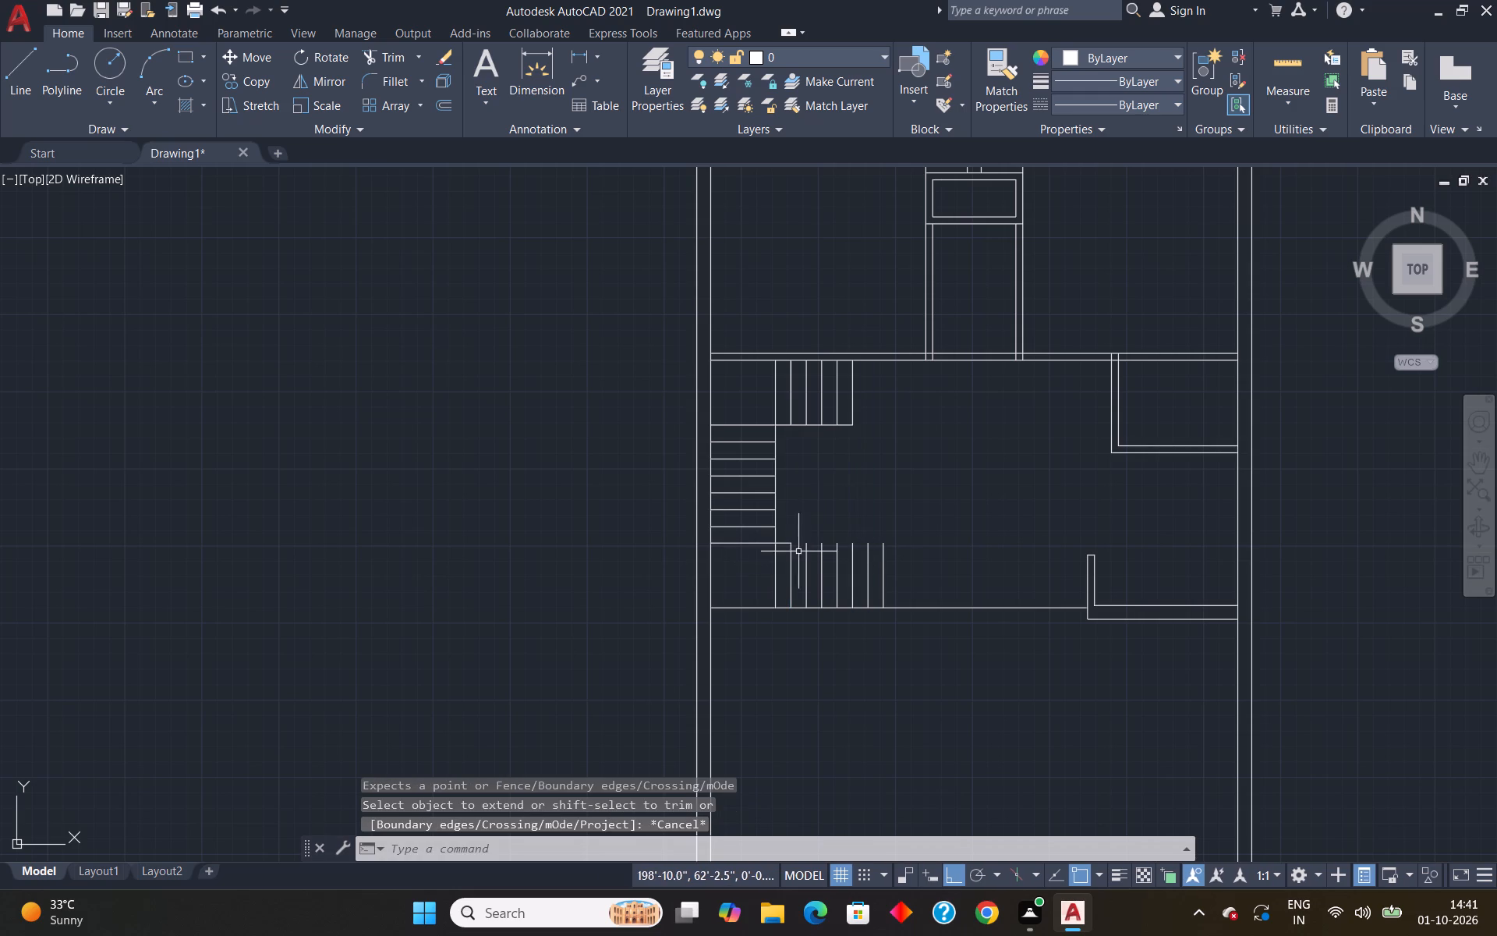
# Draw a 5' horizontal line joining the upper ends of the bottom flight's treads, from the first offset tread to the last.
pyautogui.press('l')
pyautogui.press('Return')
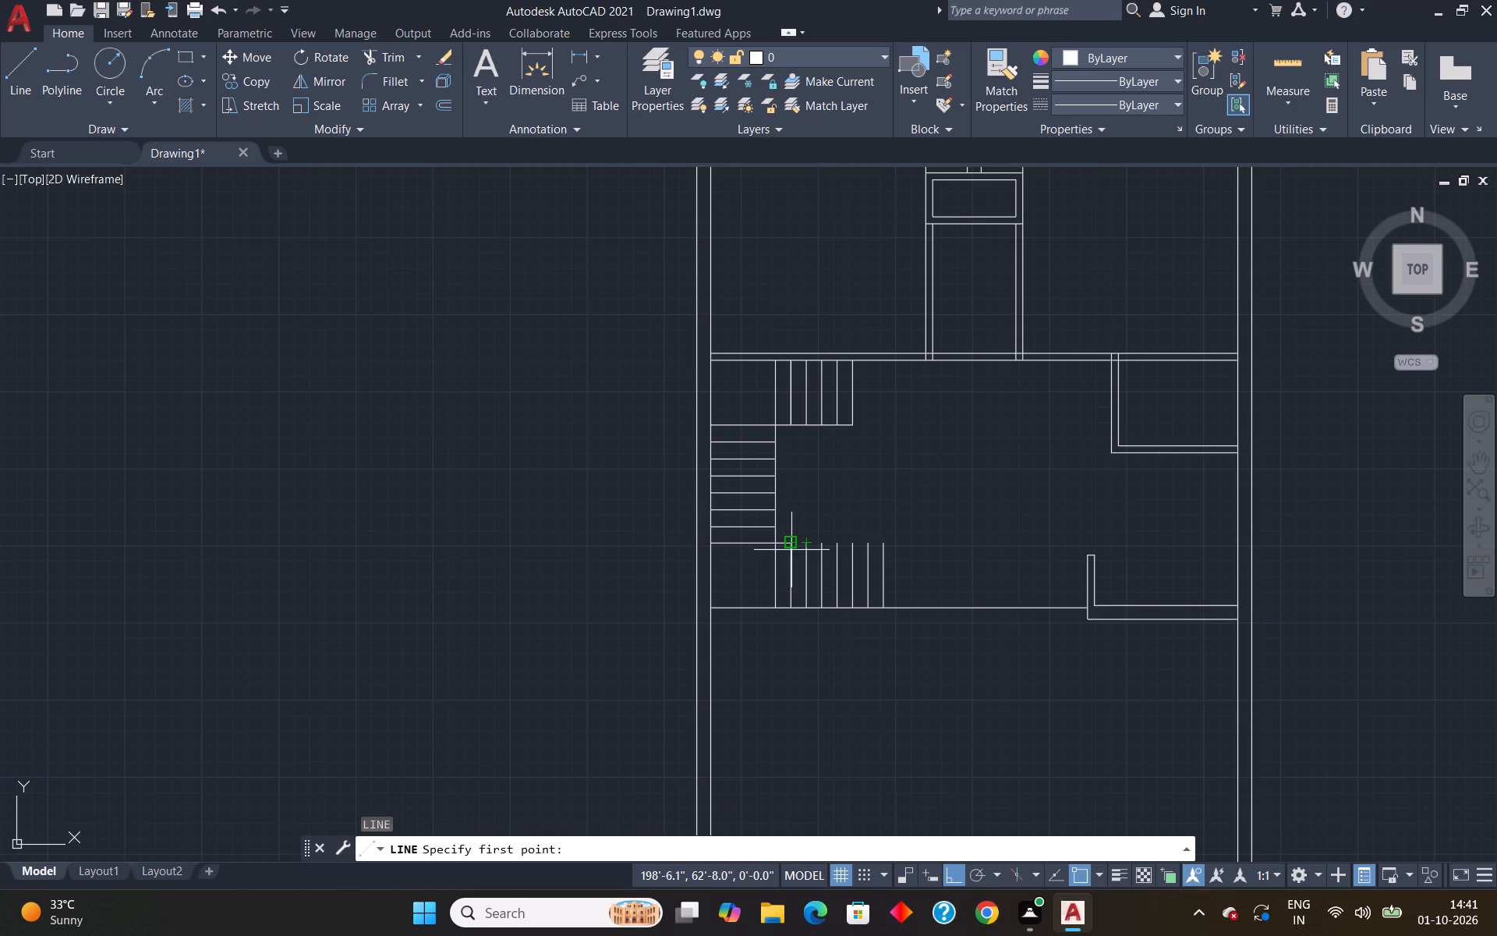
pyautogui.click(791, 548)
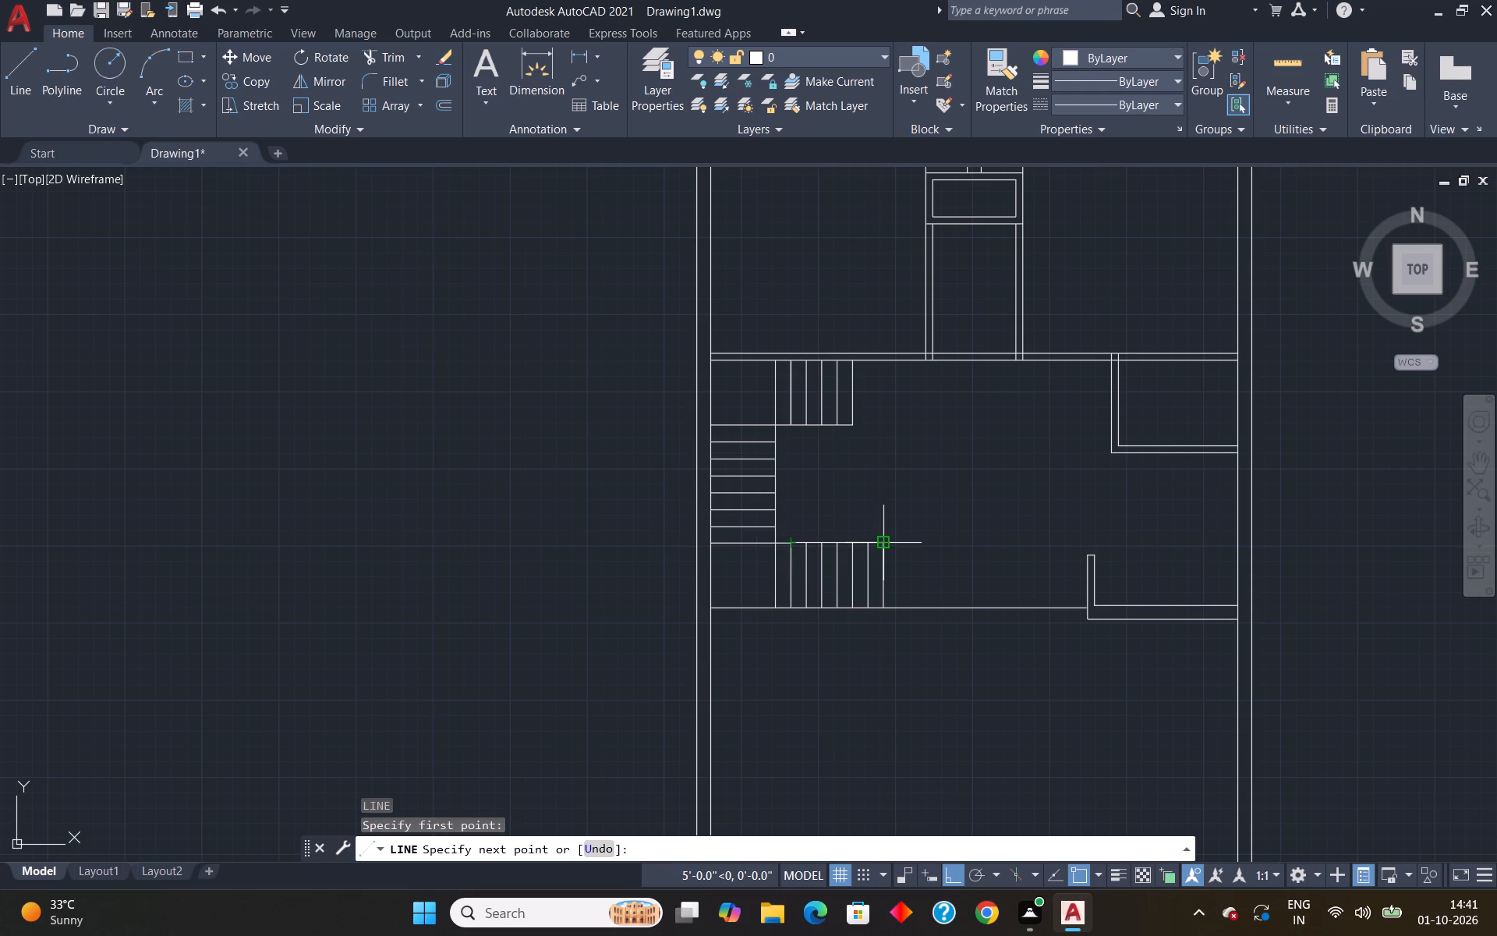
pyautogui.click(887, 544)
pyautogui.press('Escape')
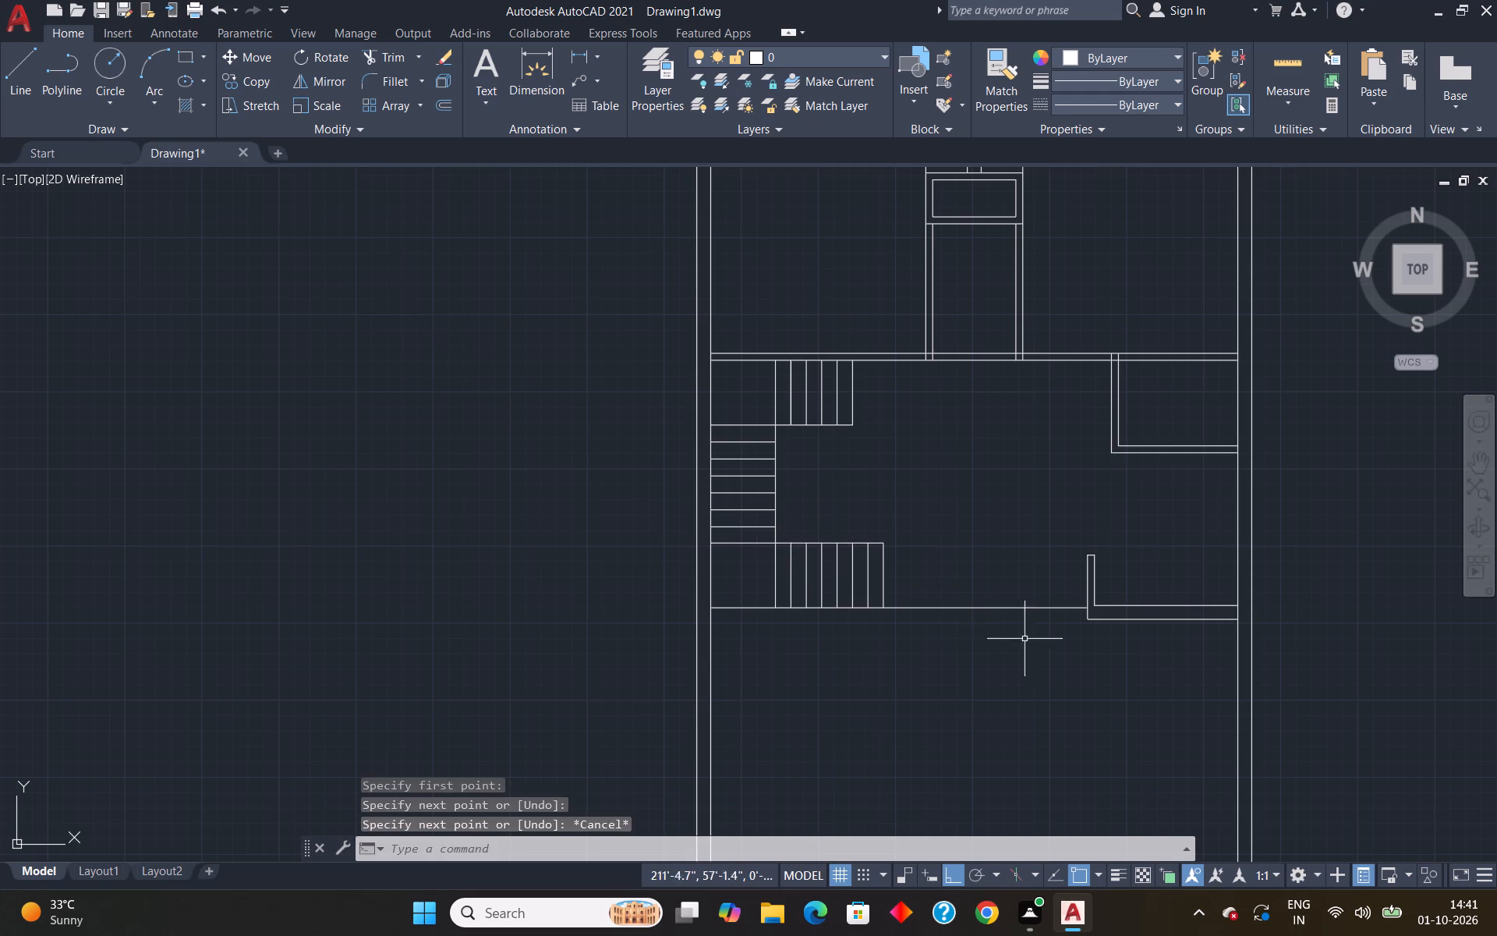
# Measure the large lower room and the clear space between the bottom stair flight and the short vertical partition.
pyautogui.scroll(-3, 1010, 594)
pyautogui.scroll(2, 980, 654)
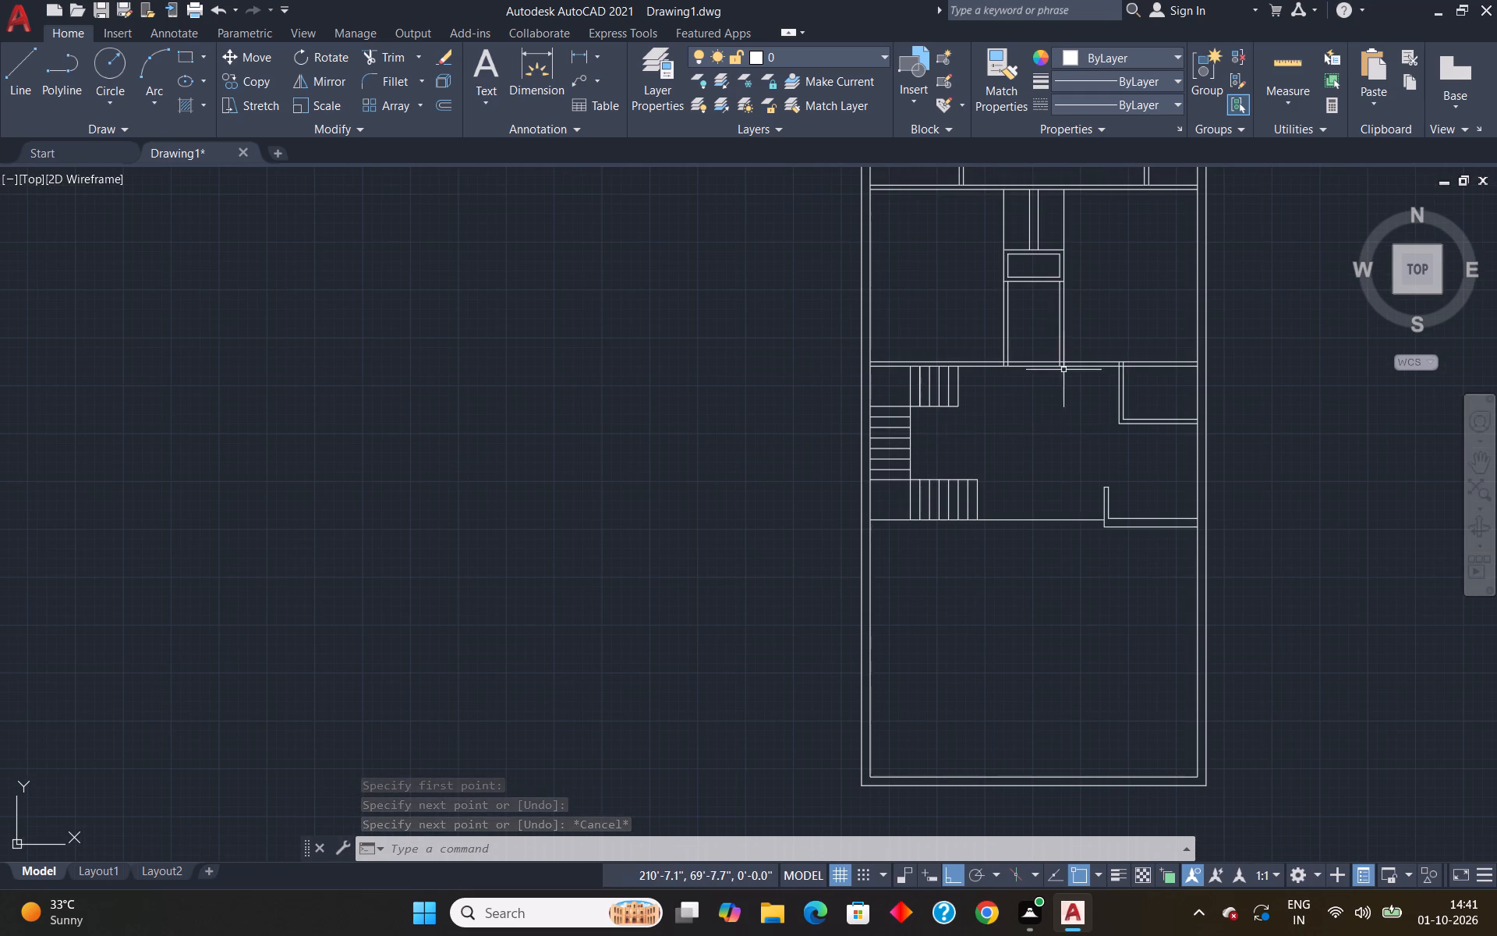
pyautogui.click(1278, 75)
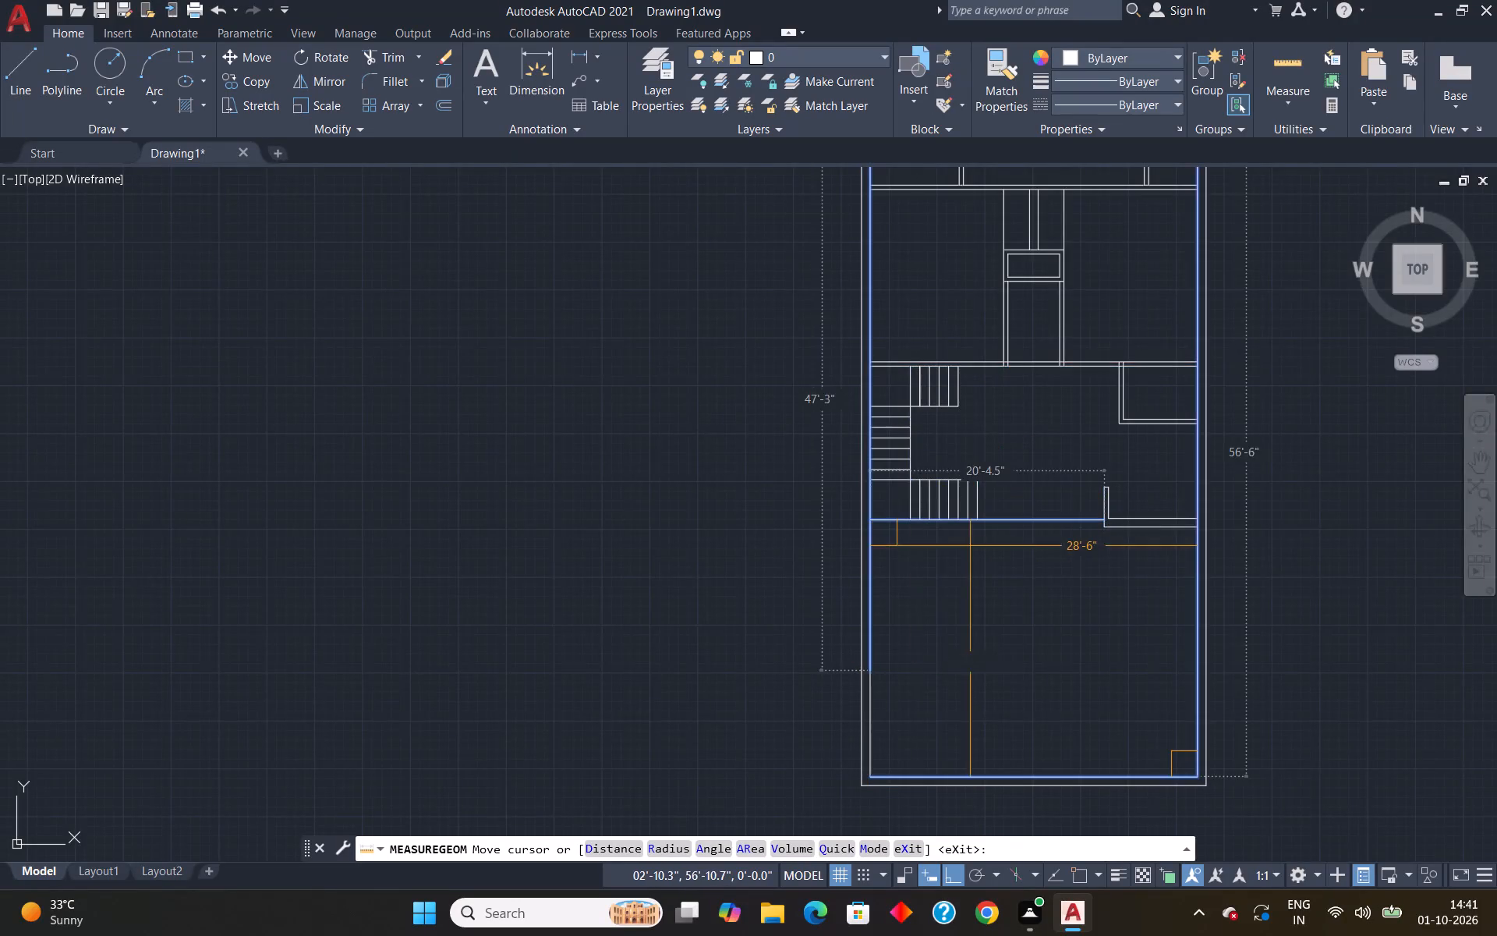
pyautogui.scroll(2, 957, 508)
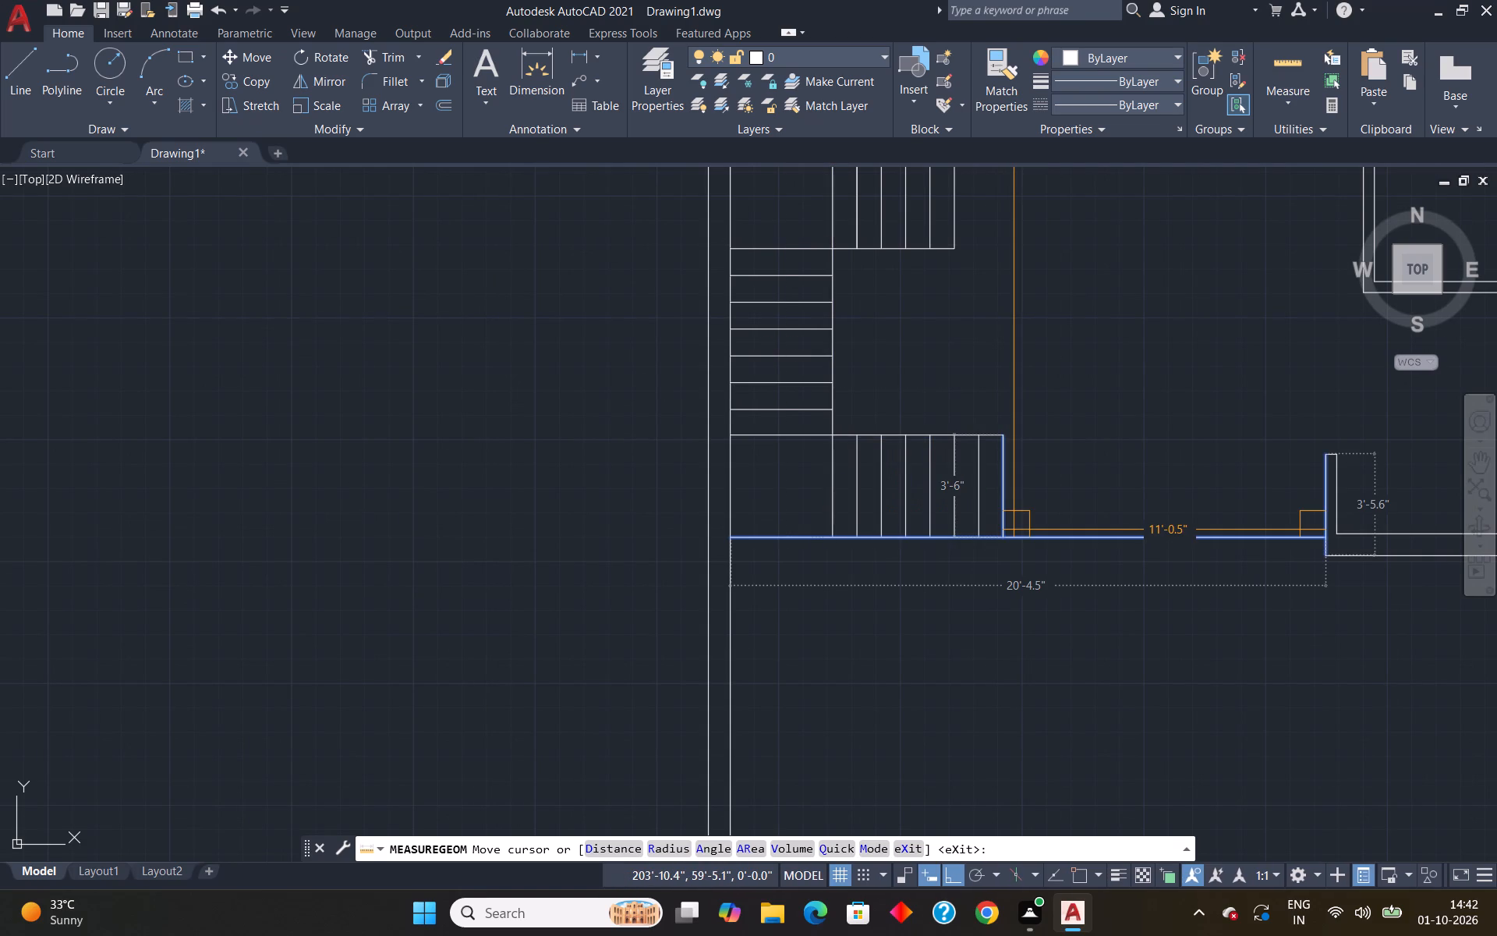
pyautogui.press('Escape')
pyautogui.scroll(-2, 818, 385)
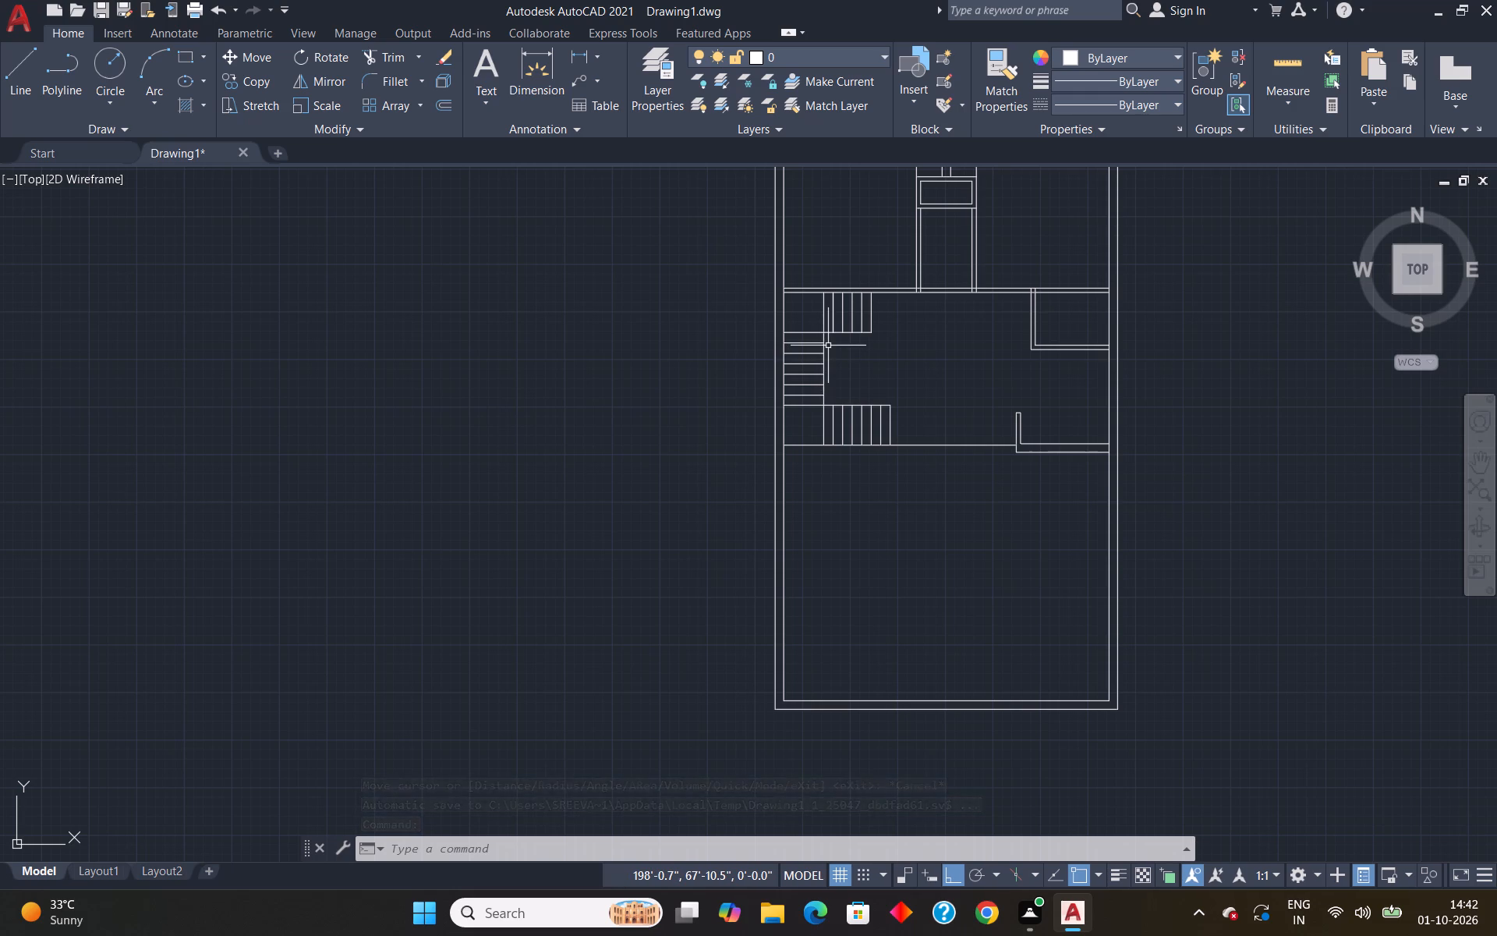
pyautogui.scroll(-1, 828, 350)
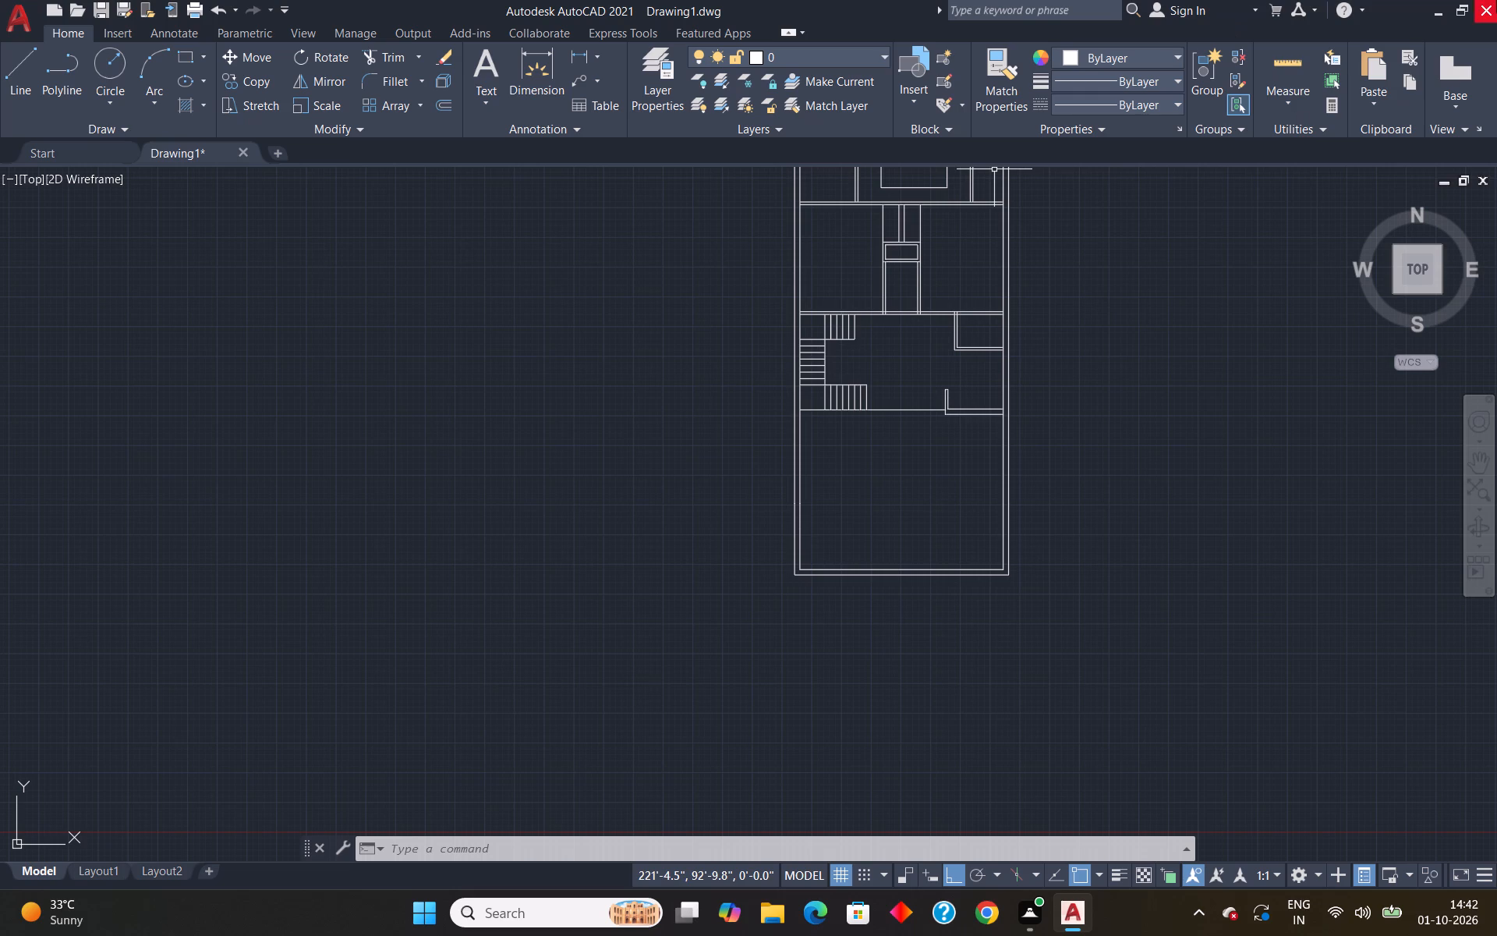
pyautogui.click(1287, 71)
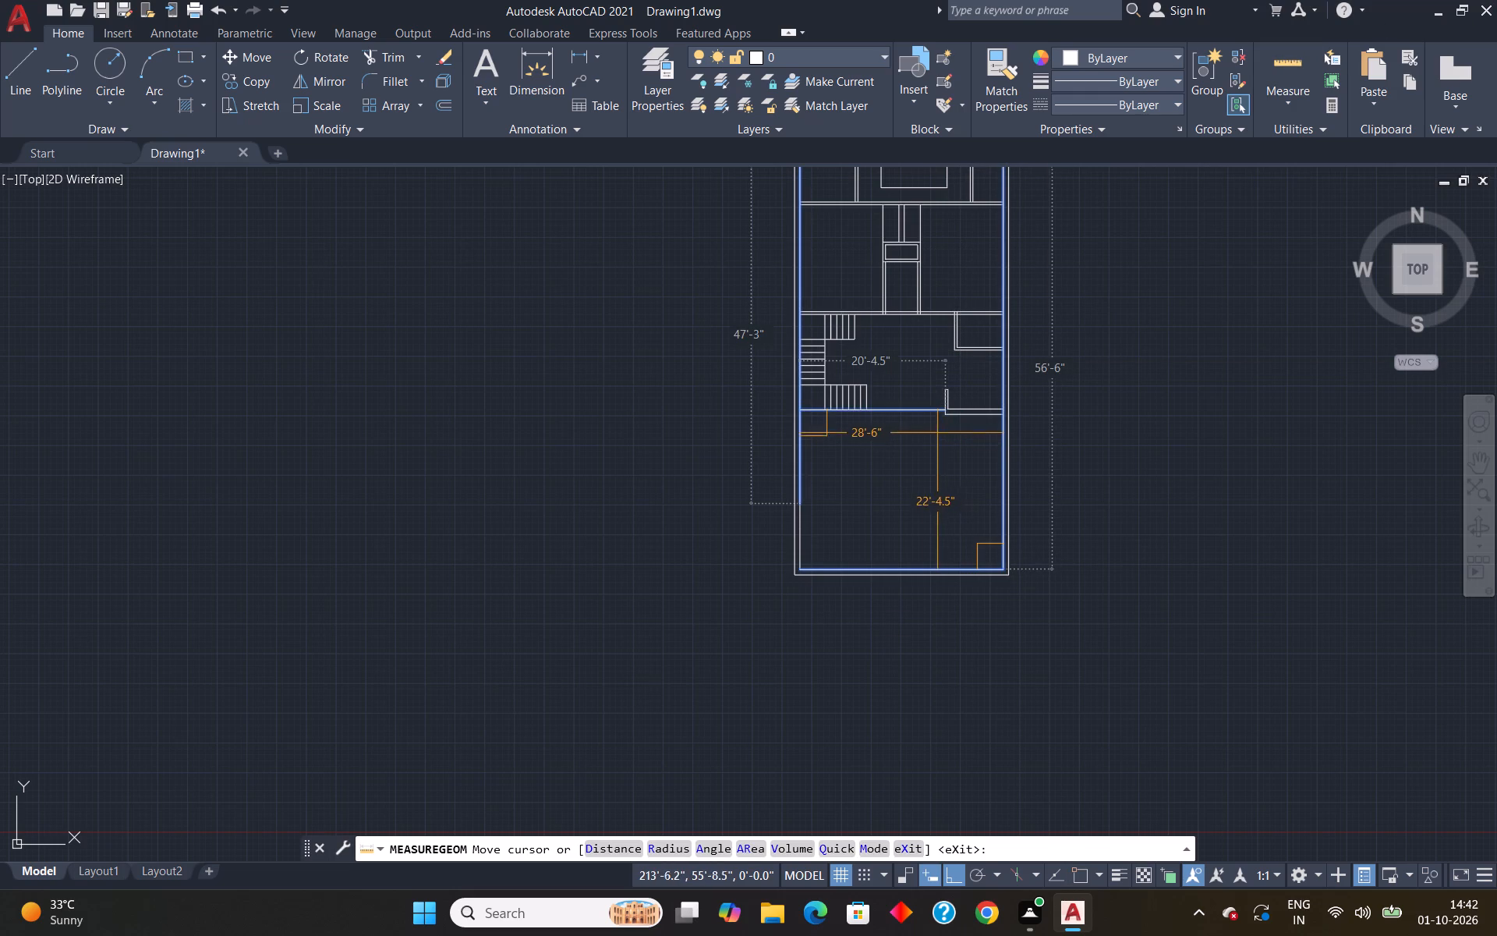
pyautogui.scroll(3, 910, 406)
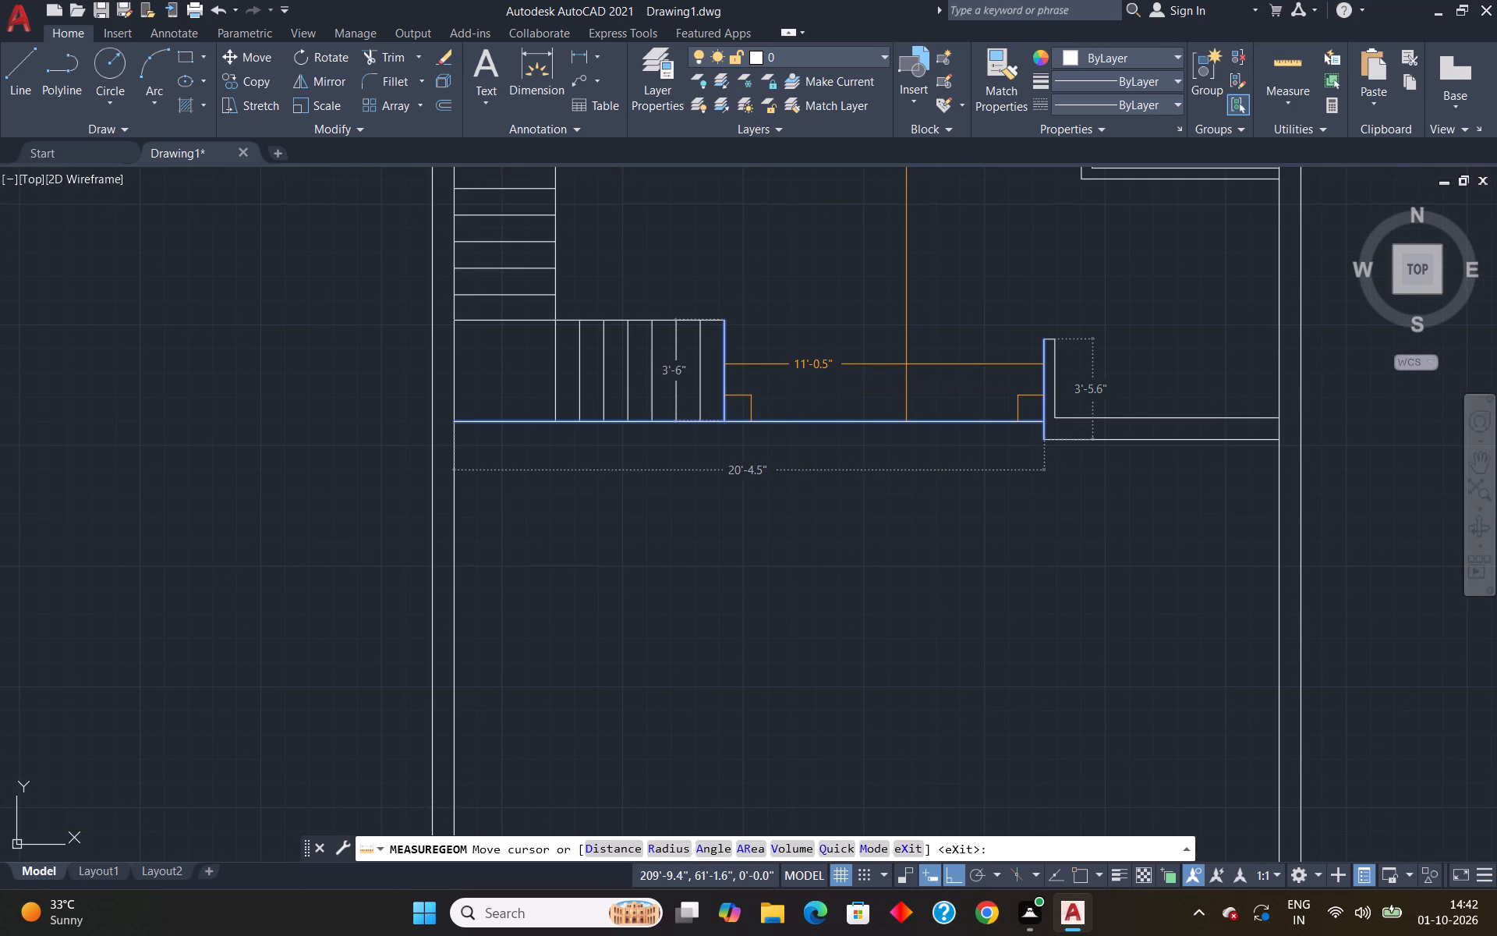
pyautogui.scroll(-3, 906, 364)
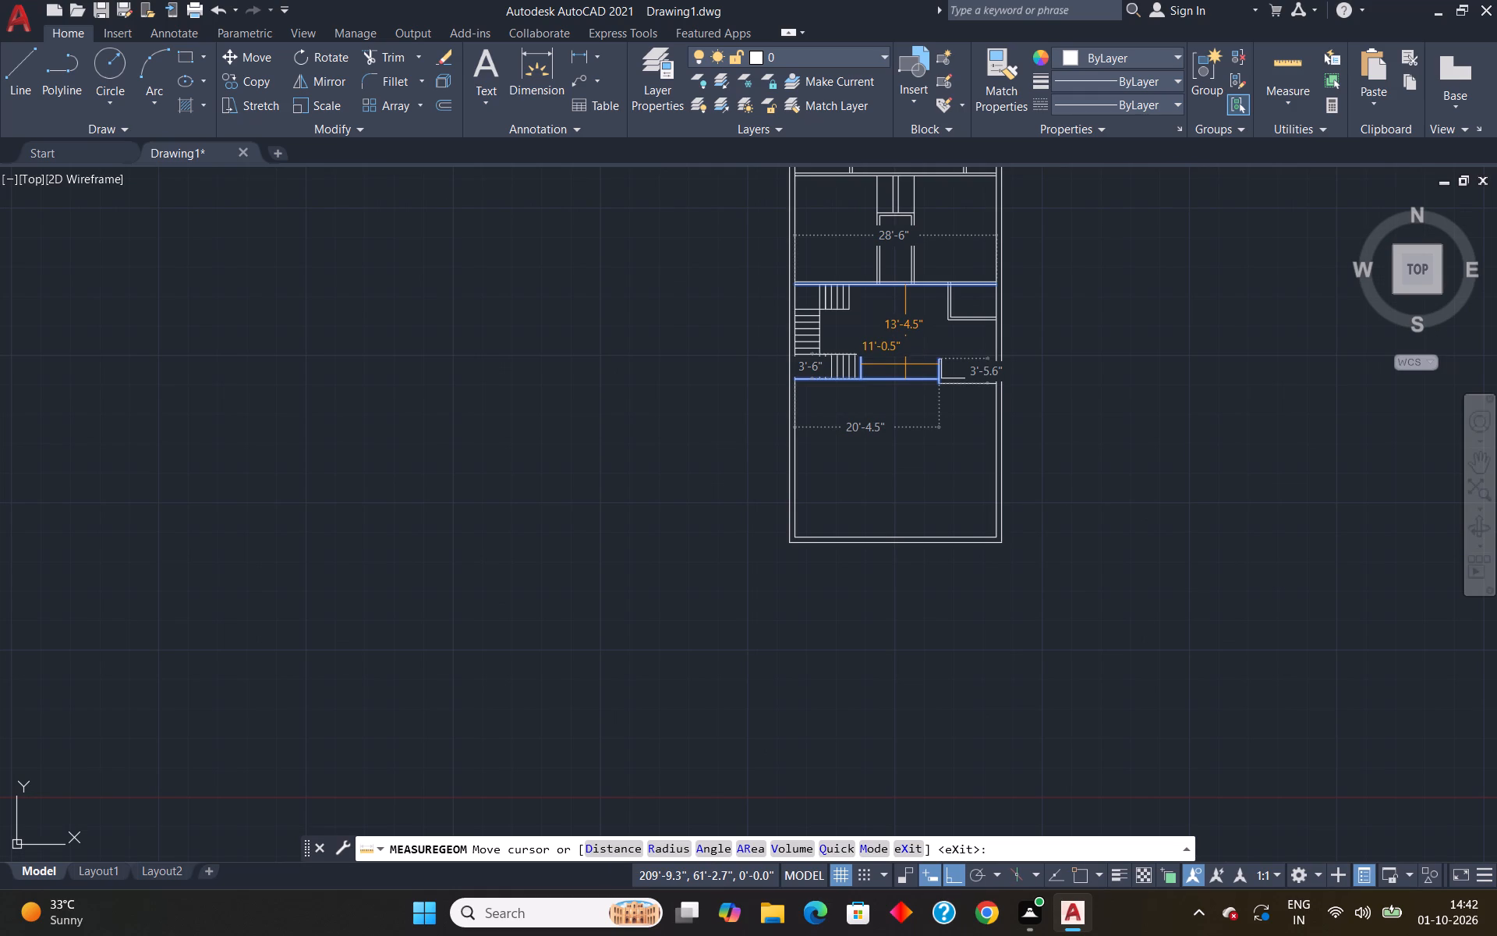
pyautogui.press('Escape')
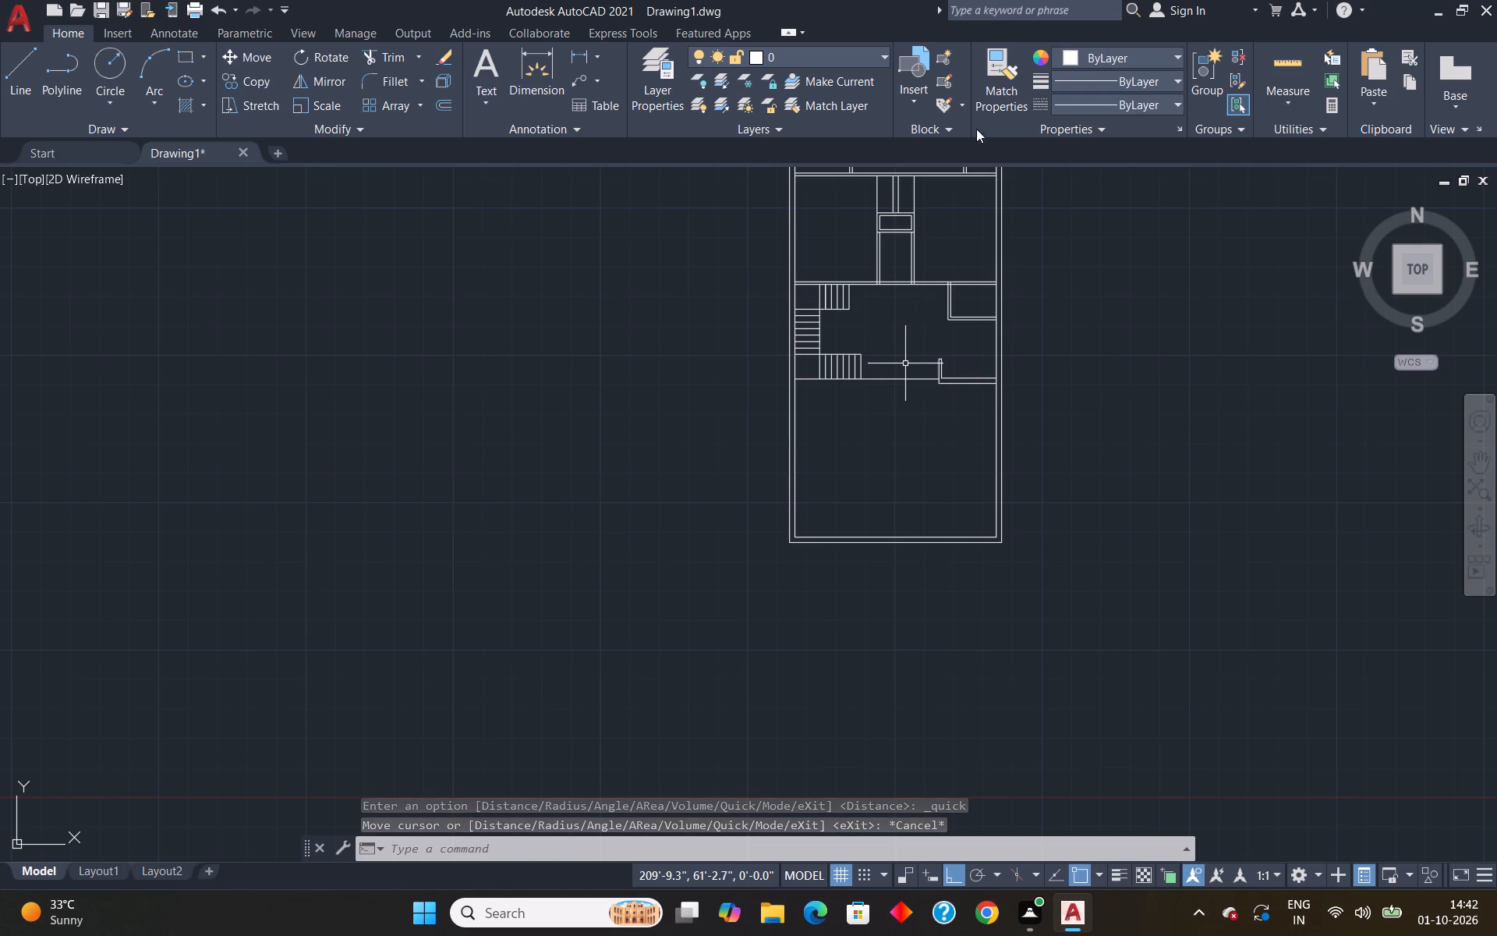
# Measure the small space between the short vertical partition and the east outer wall.
pyautogui.click(1283, 51)
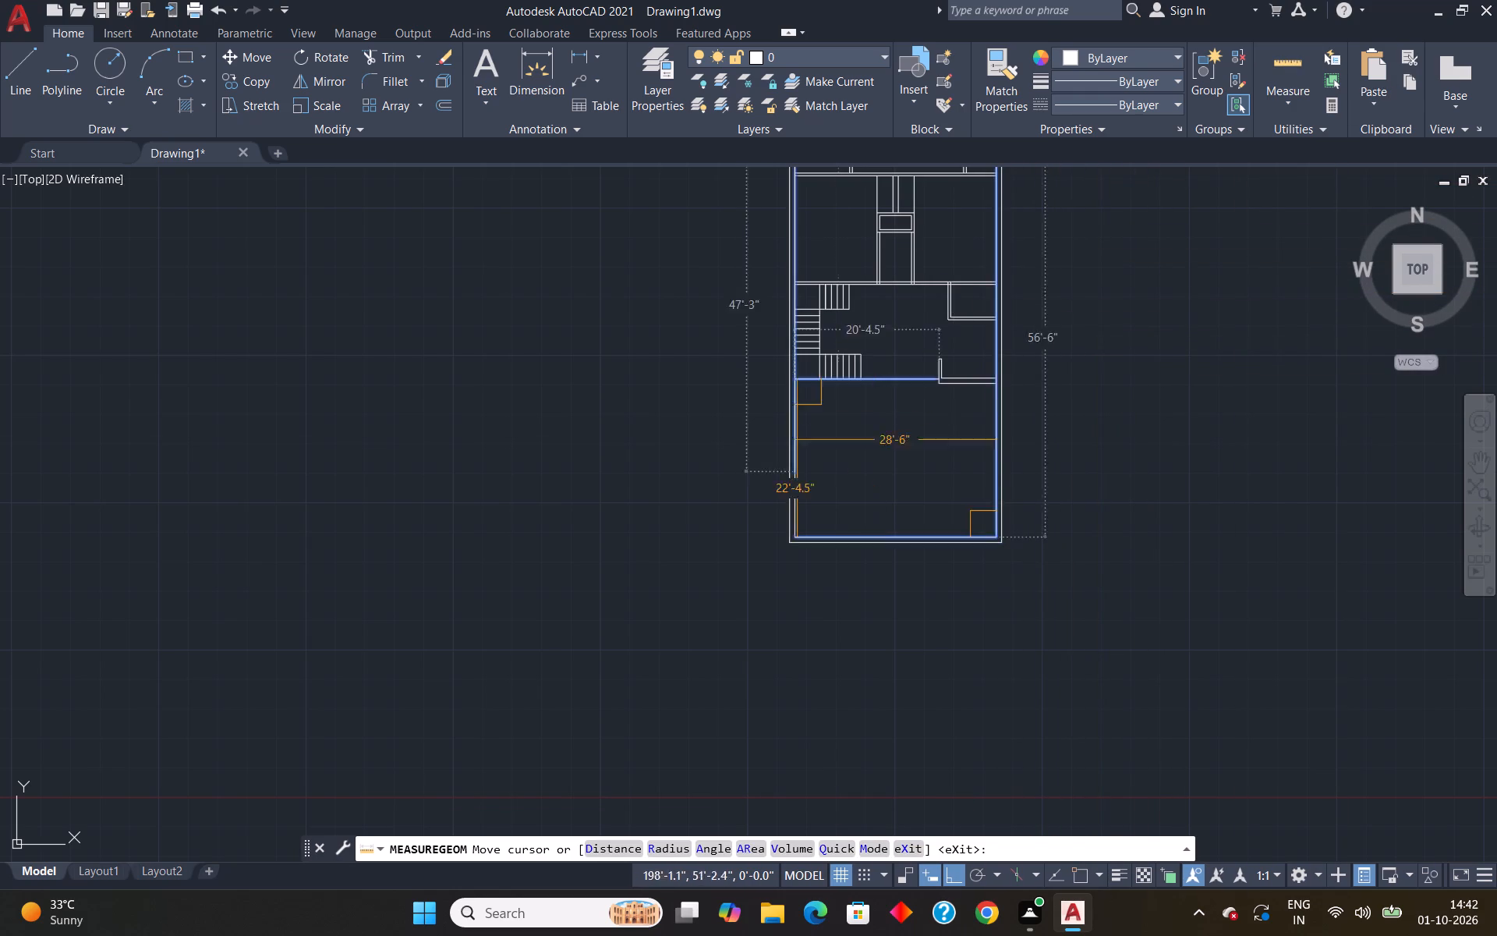
pyautogui.scroll(2, 963, 370)
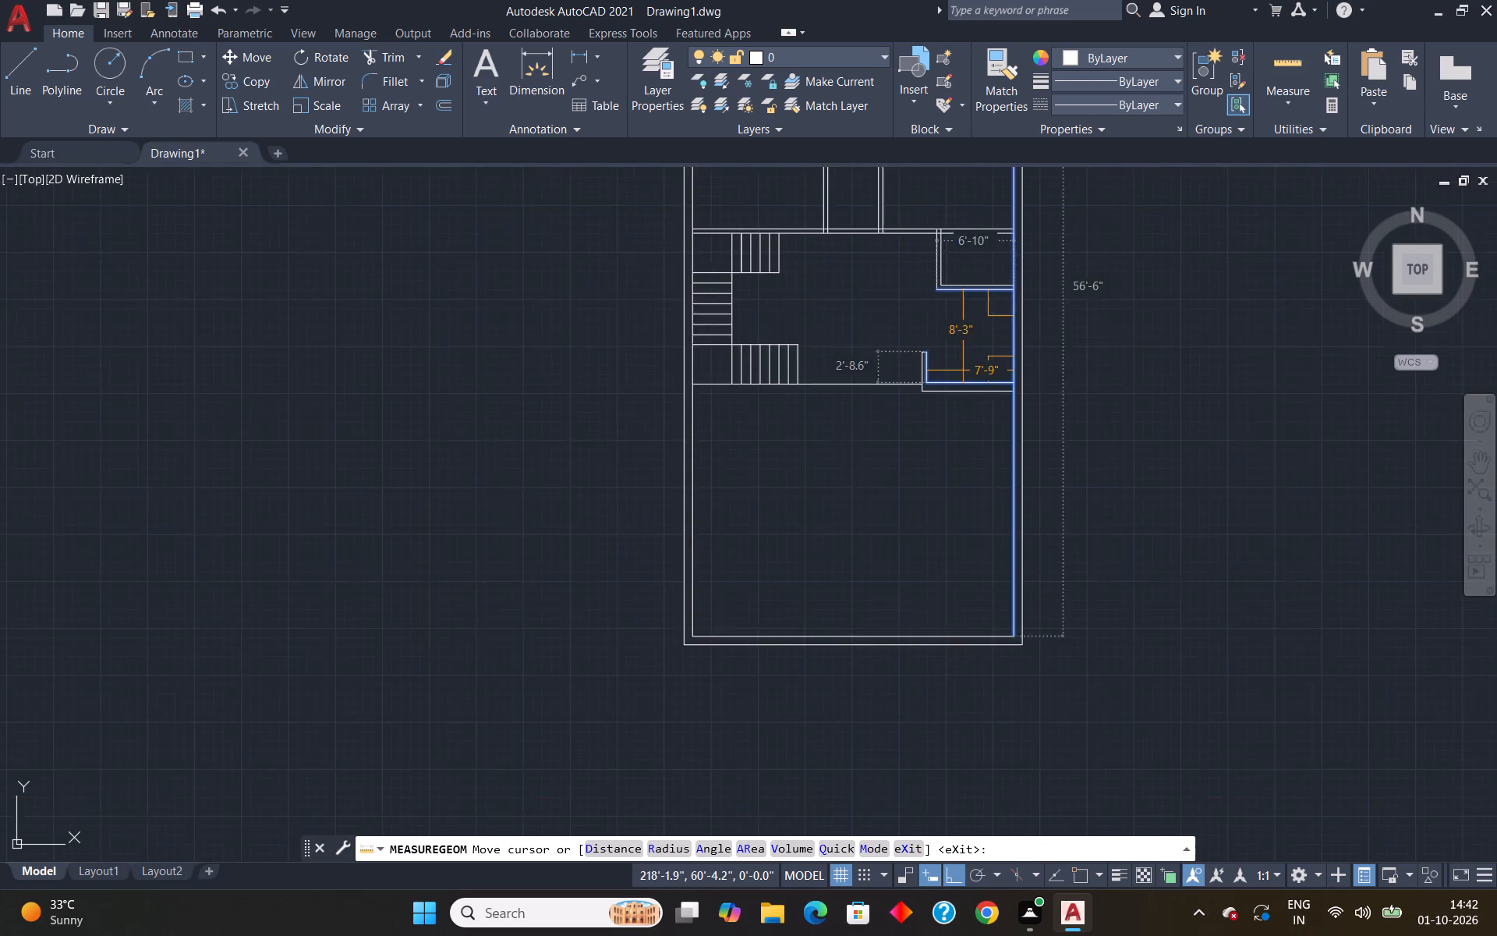
pyautogui.scroll(1, 963, 370)
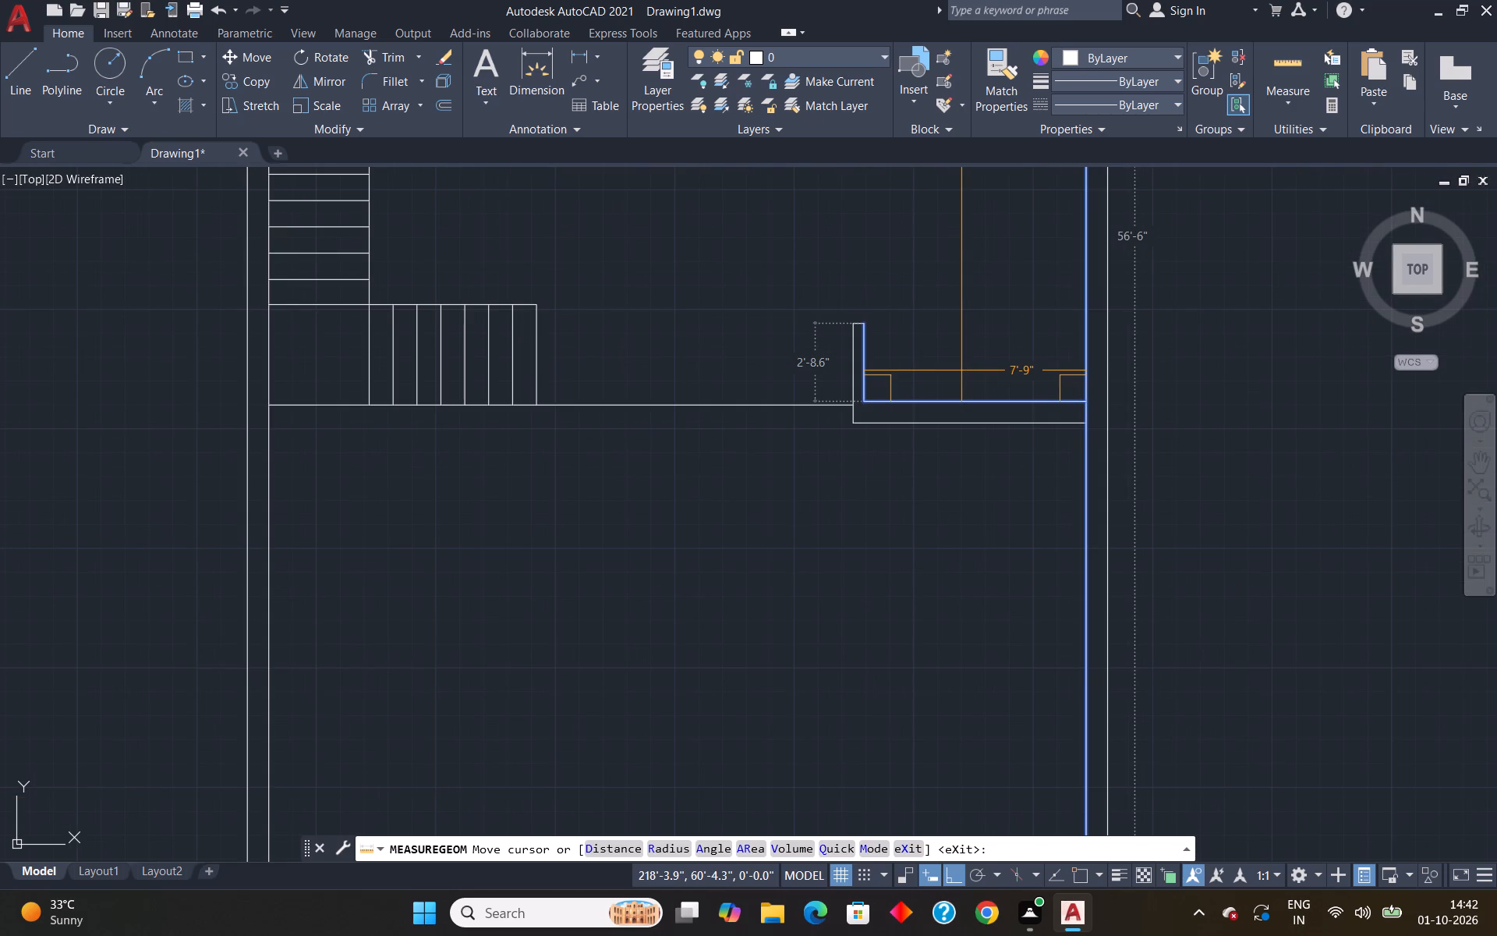
pyautogui.press('Escape')
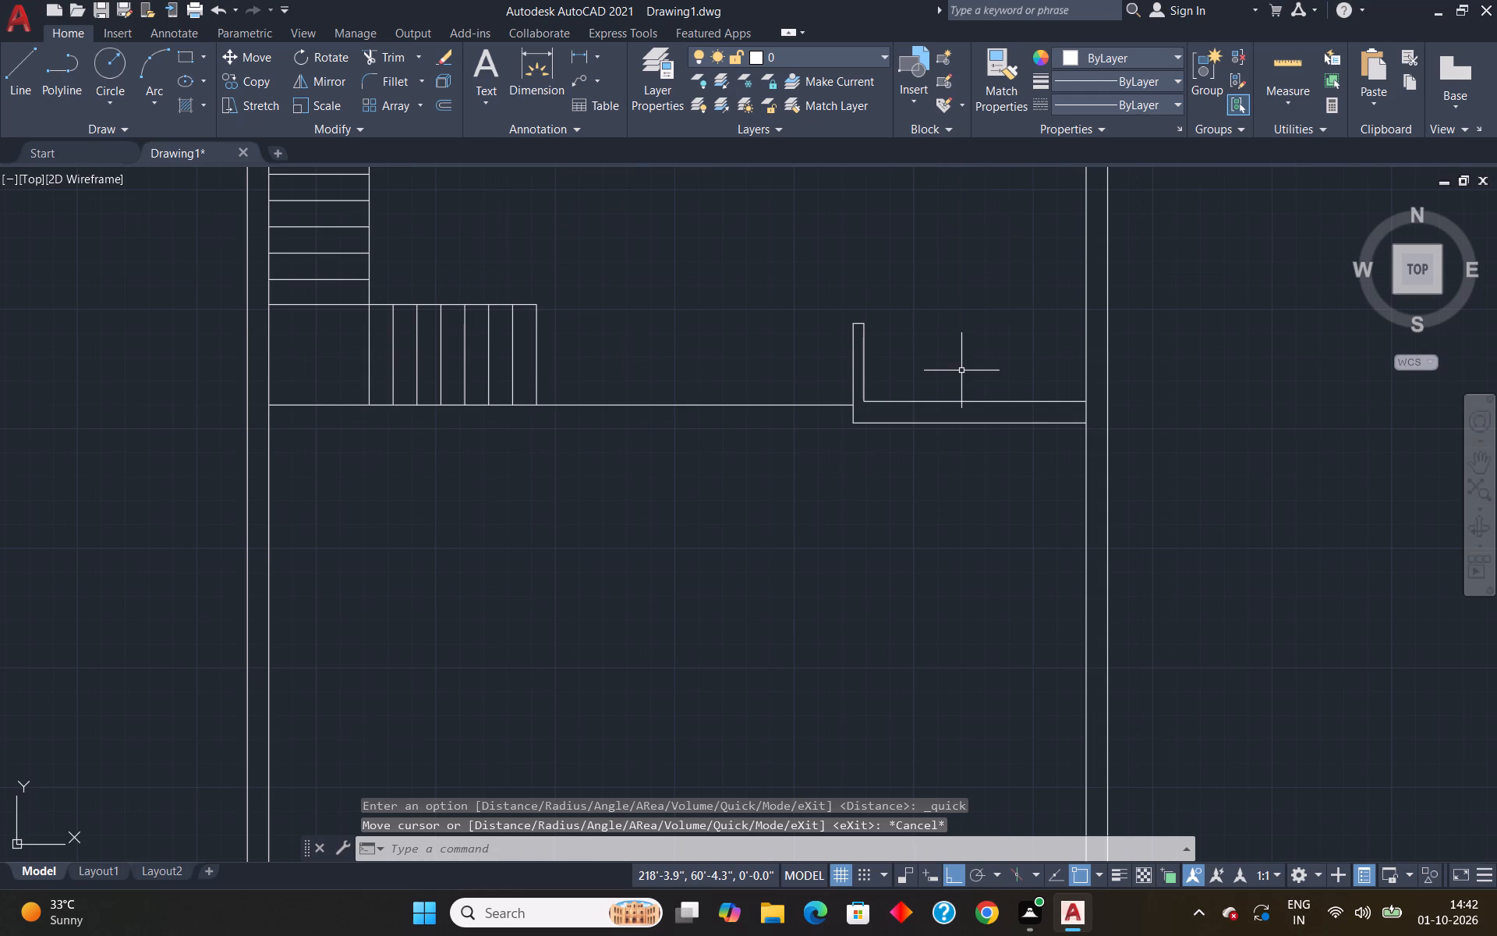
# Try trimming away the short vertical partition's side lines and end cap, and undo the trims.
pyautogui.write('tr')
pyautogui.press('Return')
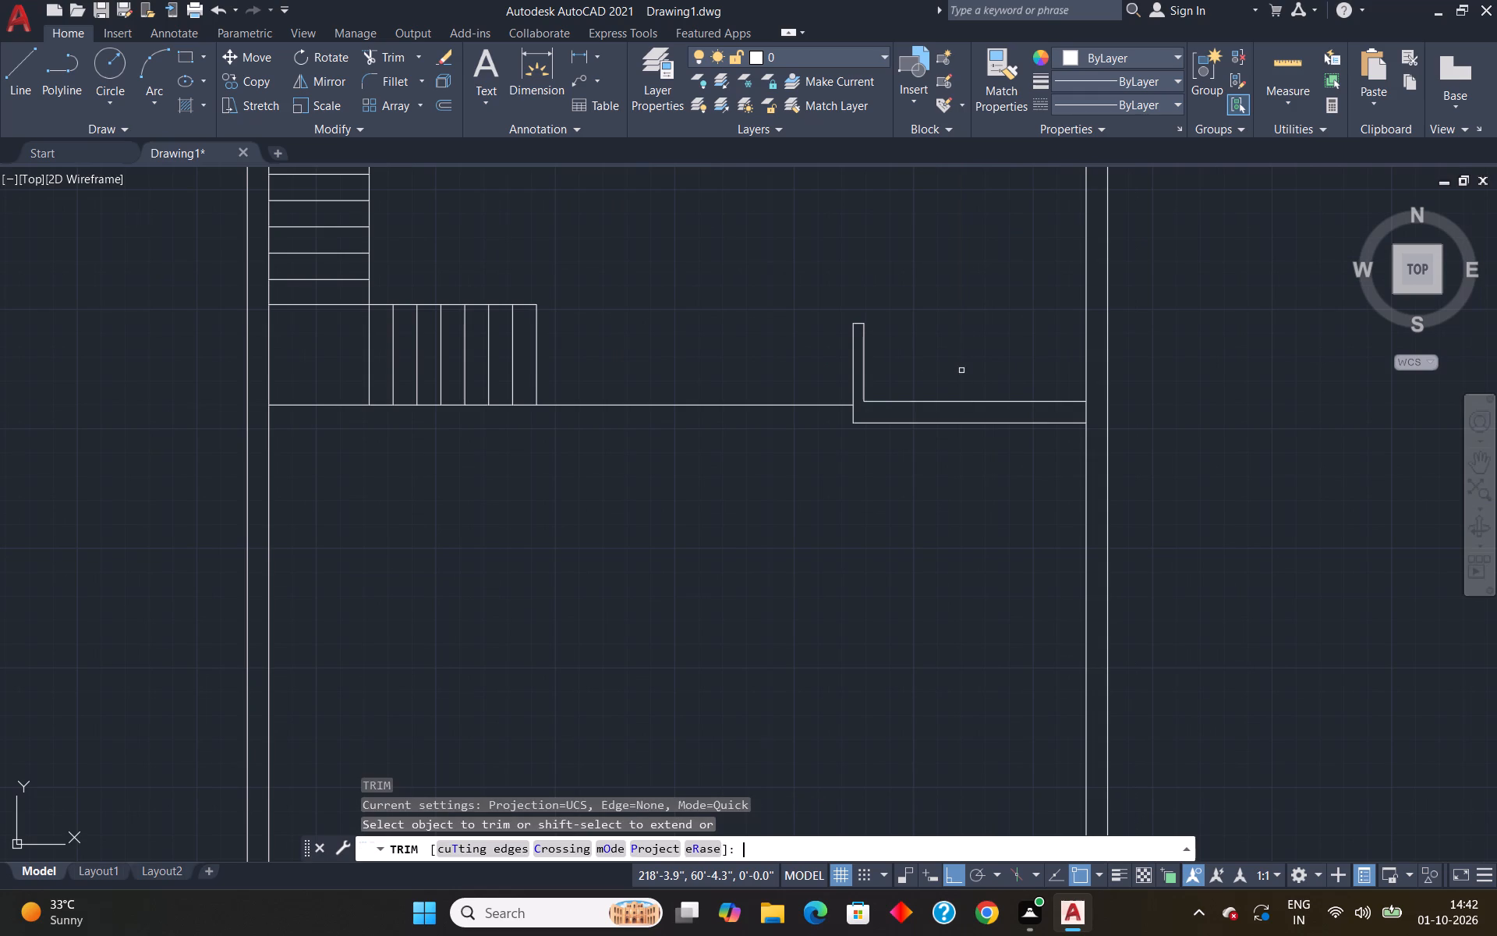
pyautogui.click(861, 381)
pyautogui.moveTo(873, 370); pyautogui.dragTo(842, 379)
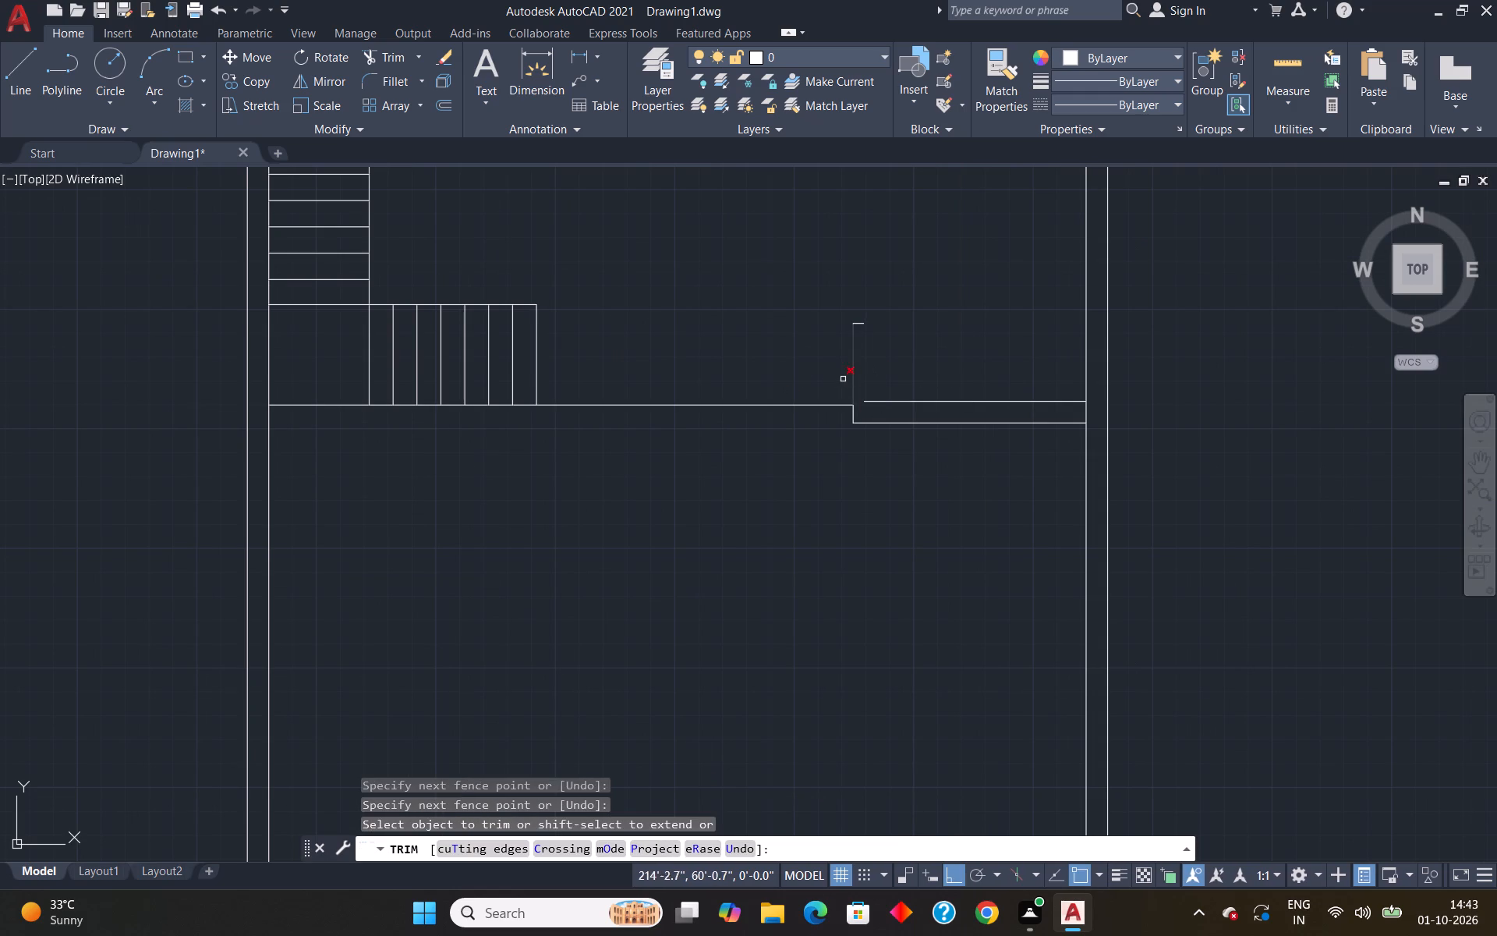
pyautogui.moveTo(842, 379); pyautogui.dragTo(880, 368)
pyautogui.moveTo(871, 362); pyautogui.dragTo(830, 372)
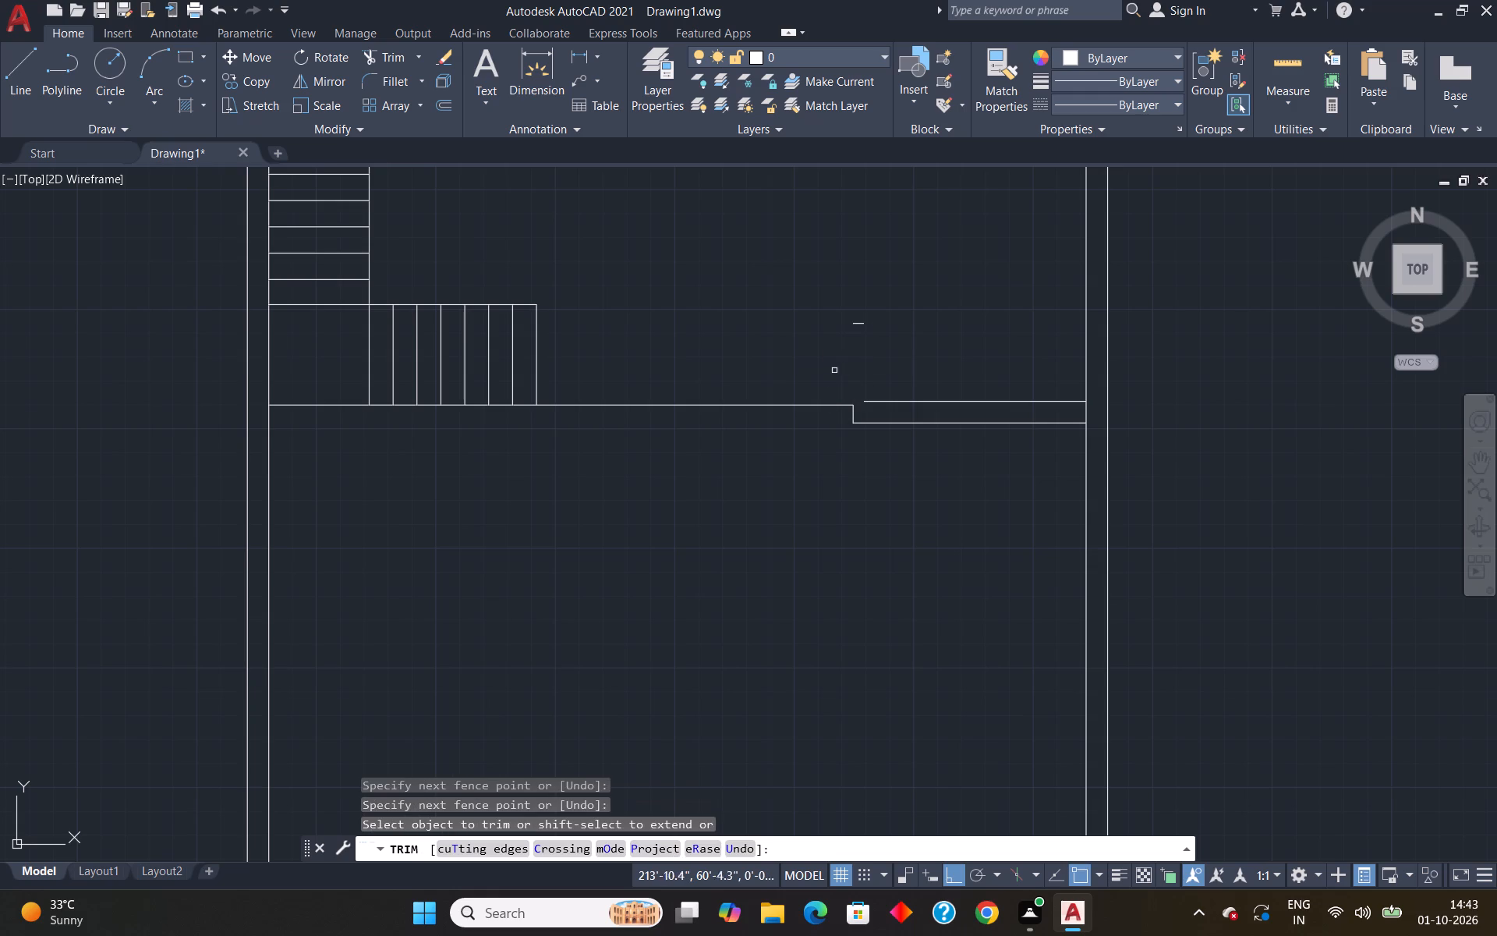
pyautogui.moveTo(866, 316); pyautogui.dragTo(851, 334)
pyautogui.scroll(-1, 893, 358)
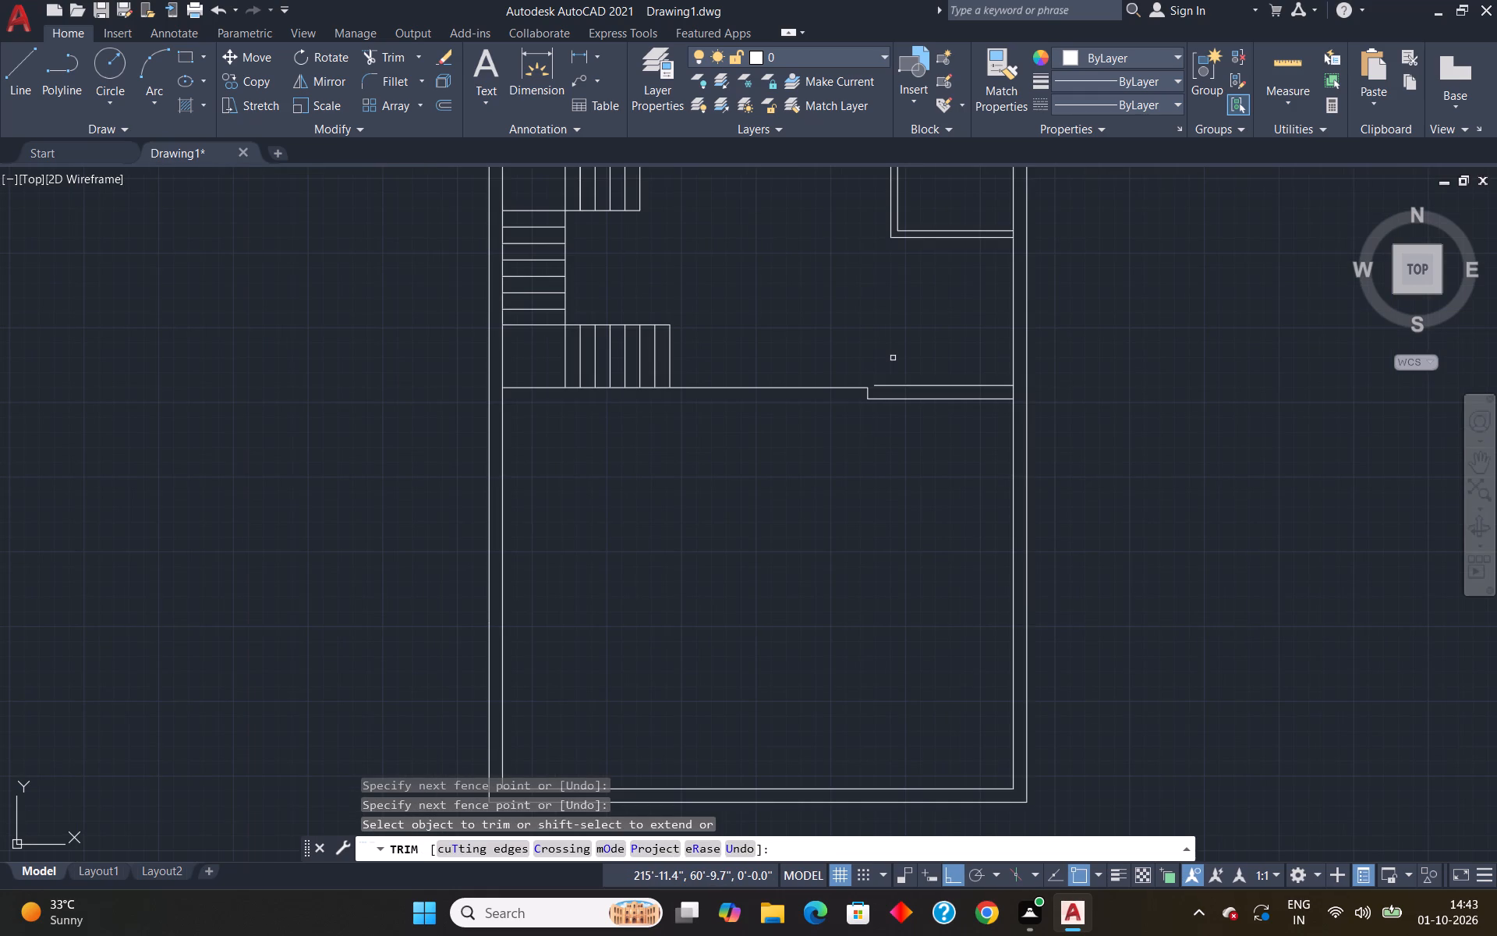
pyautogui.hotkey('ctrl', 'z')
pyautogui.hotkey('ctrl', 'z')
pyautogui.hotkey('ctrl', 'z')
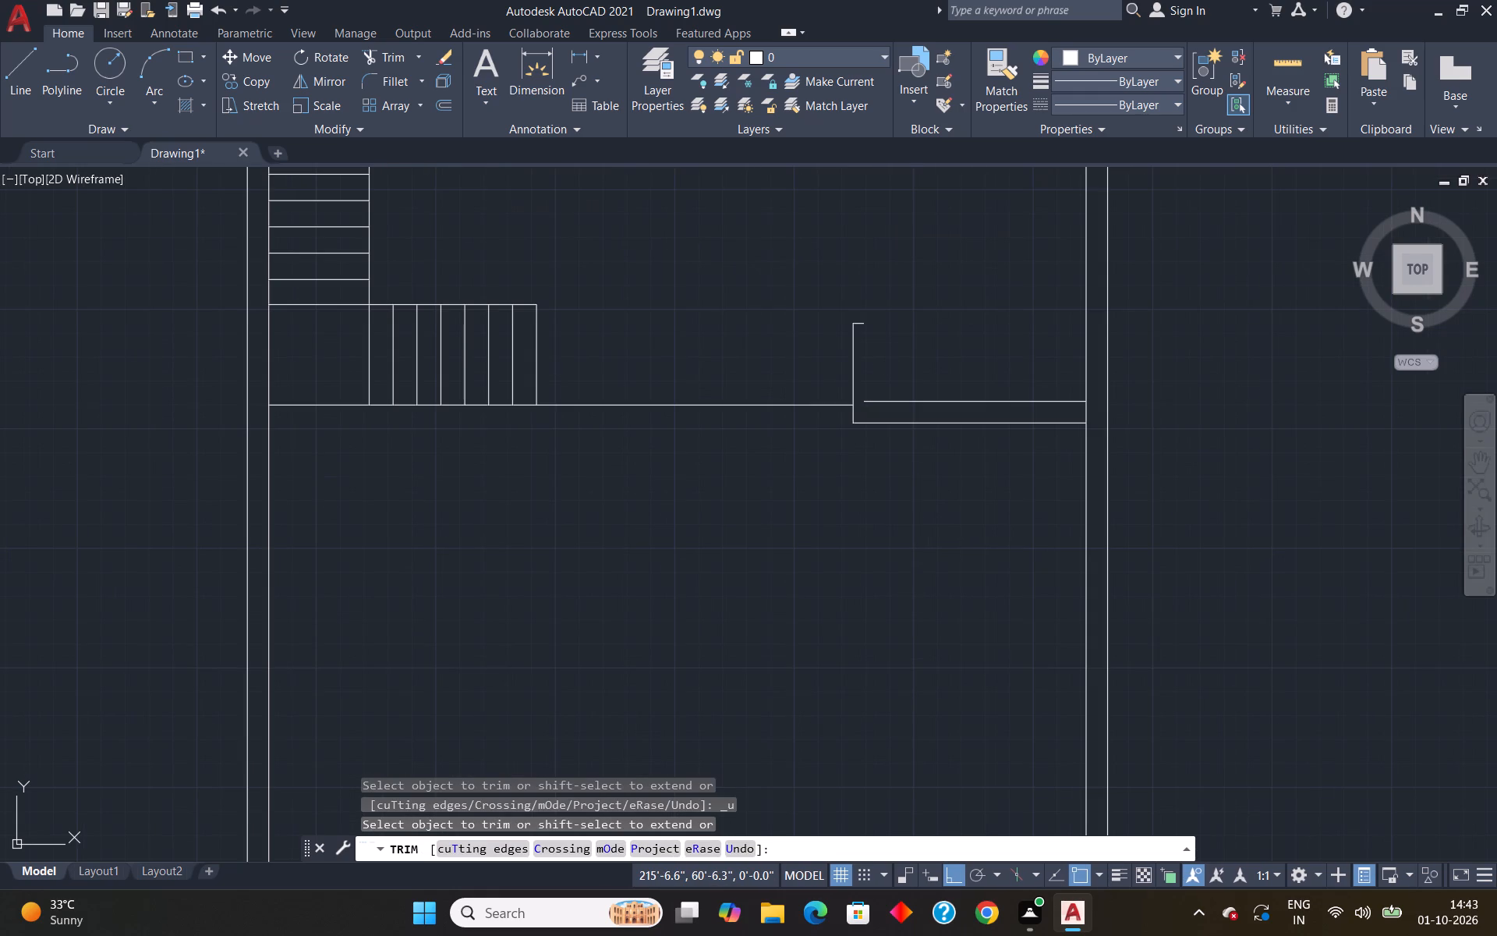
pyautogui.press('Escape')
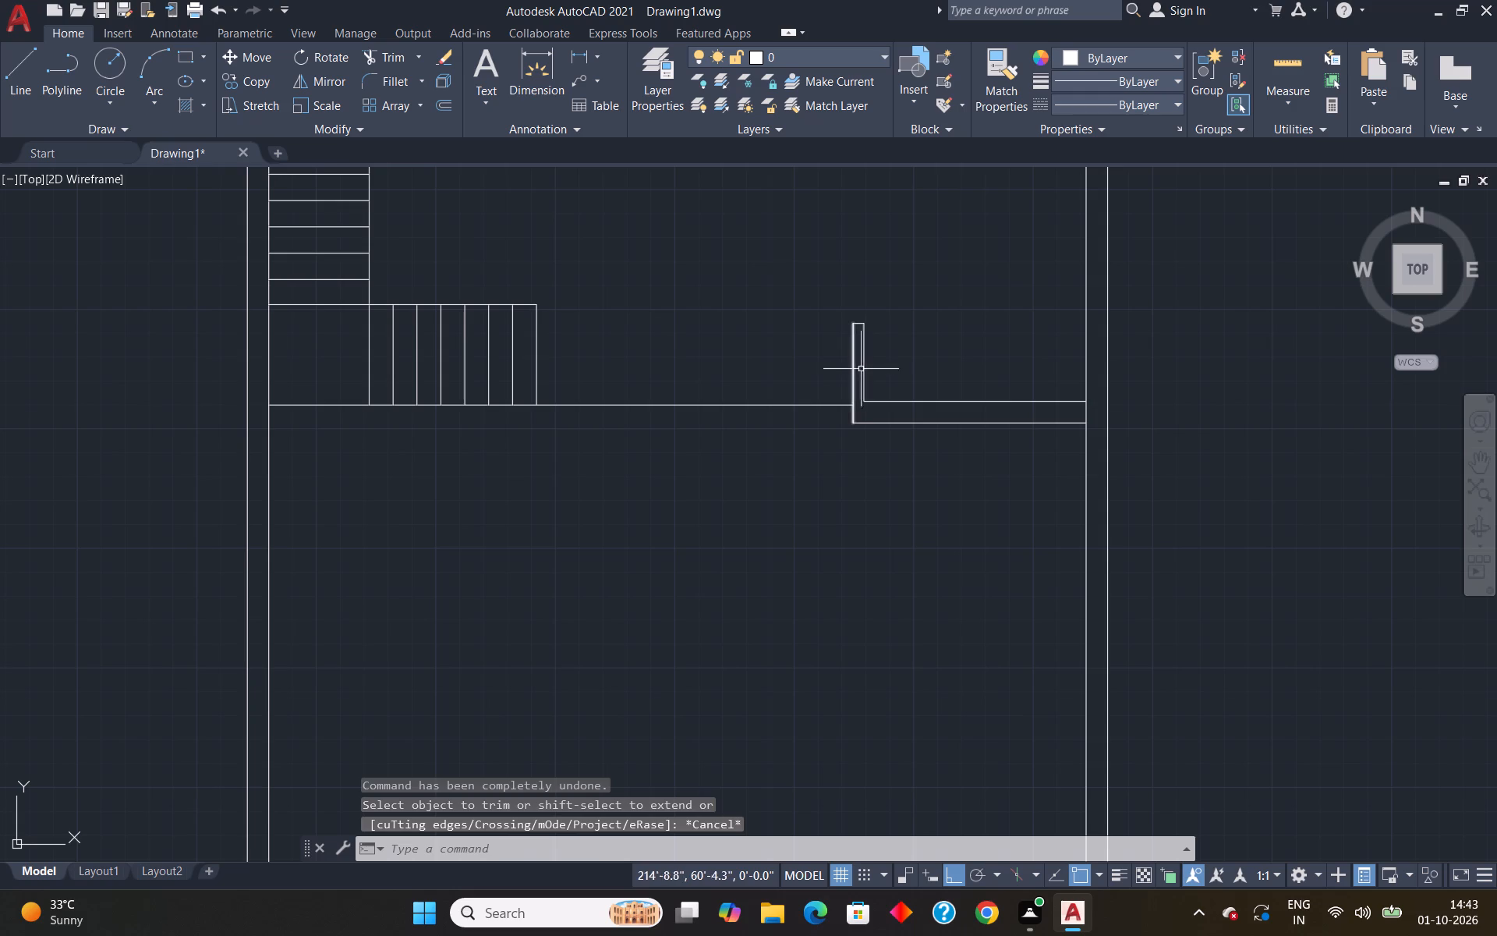
# Measure the short vertical partition's inner face and its distance to the east outer wall again.
pyautogui.click(1298, 60)
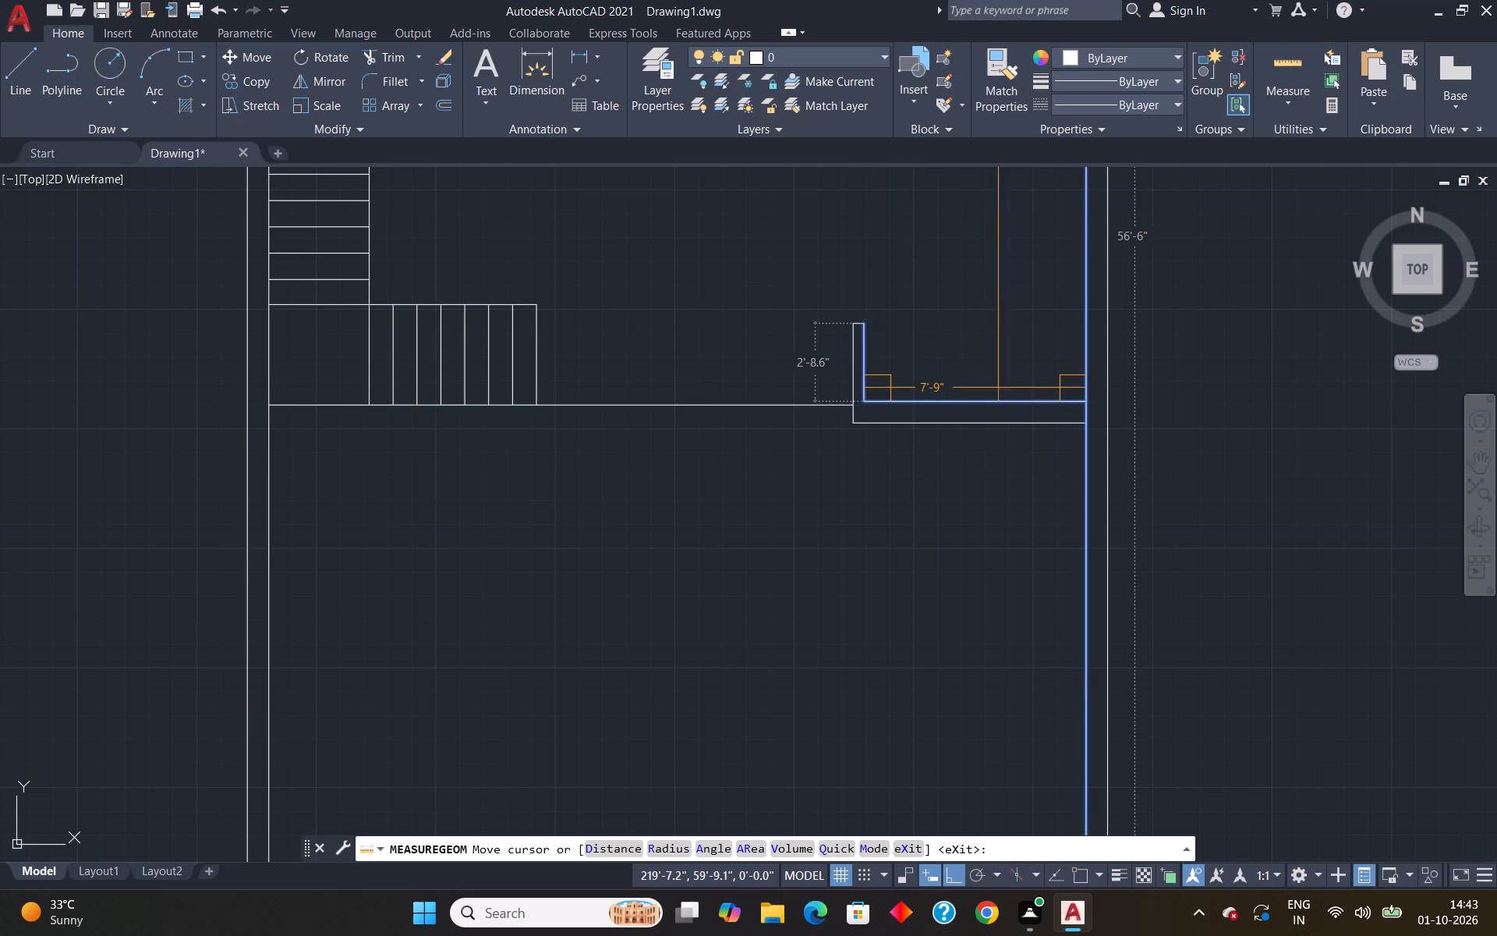
pyautogui.press('Escape')
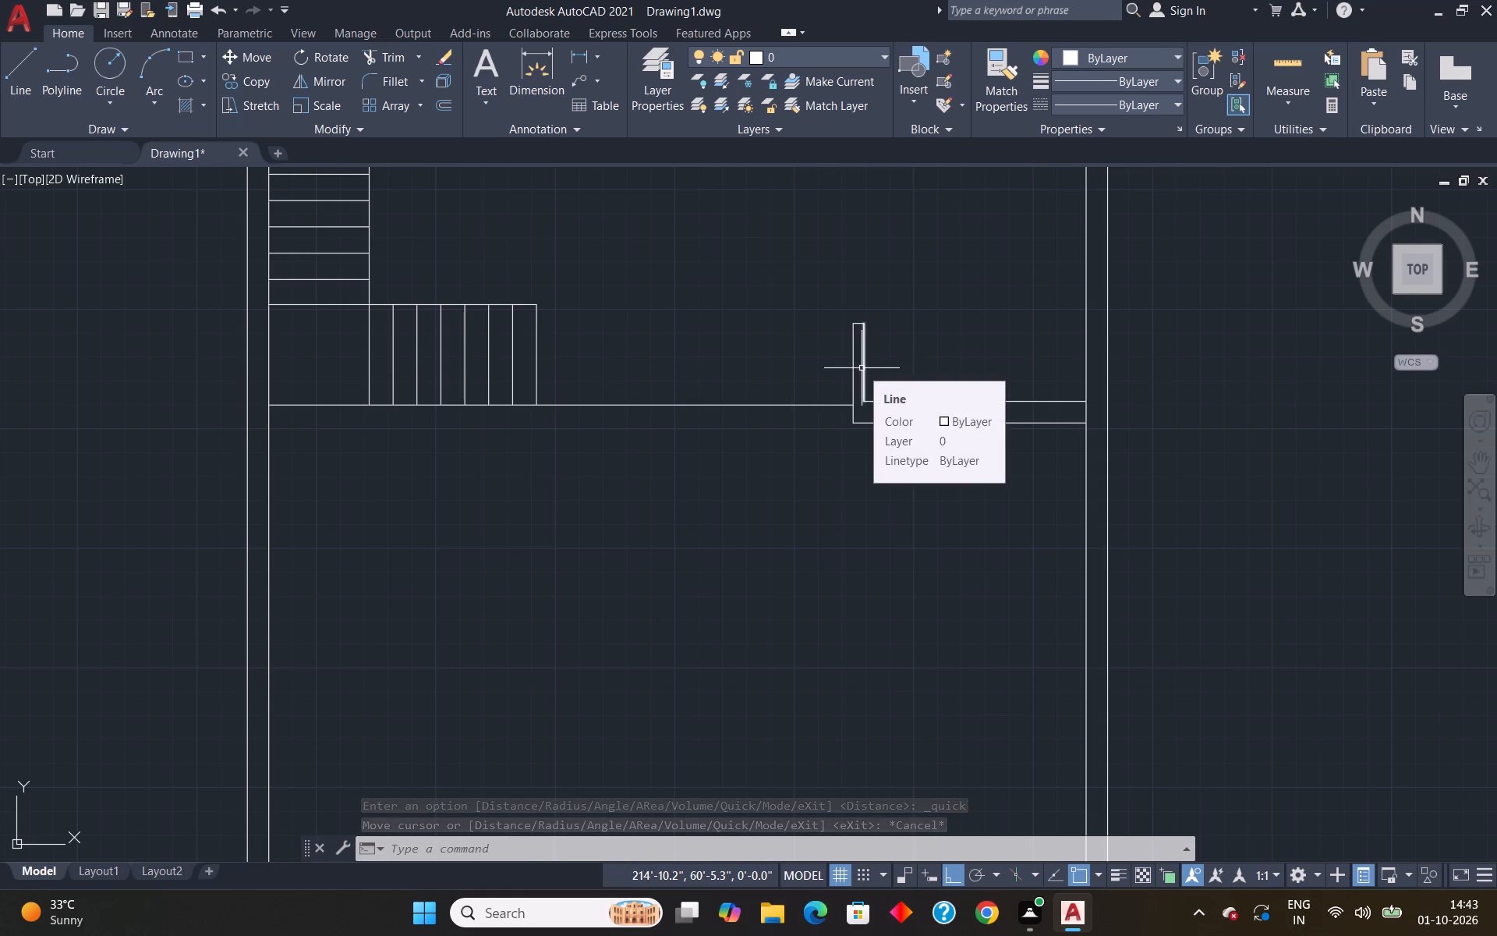
pyautogui.click(1300, 66)
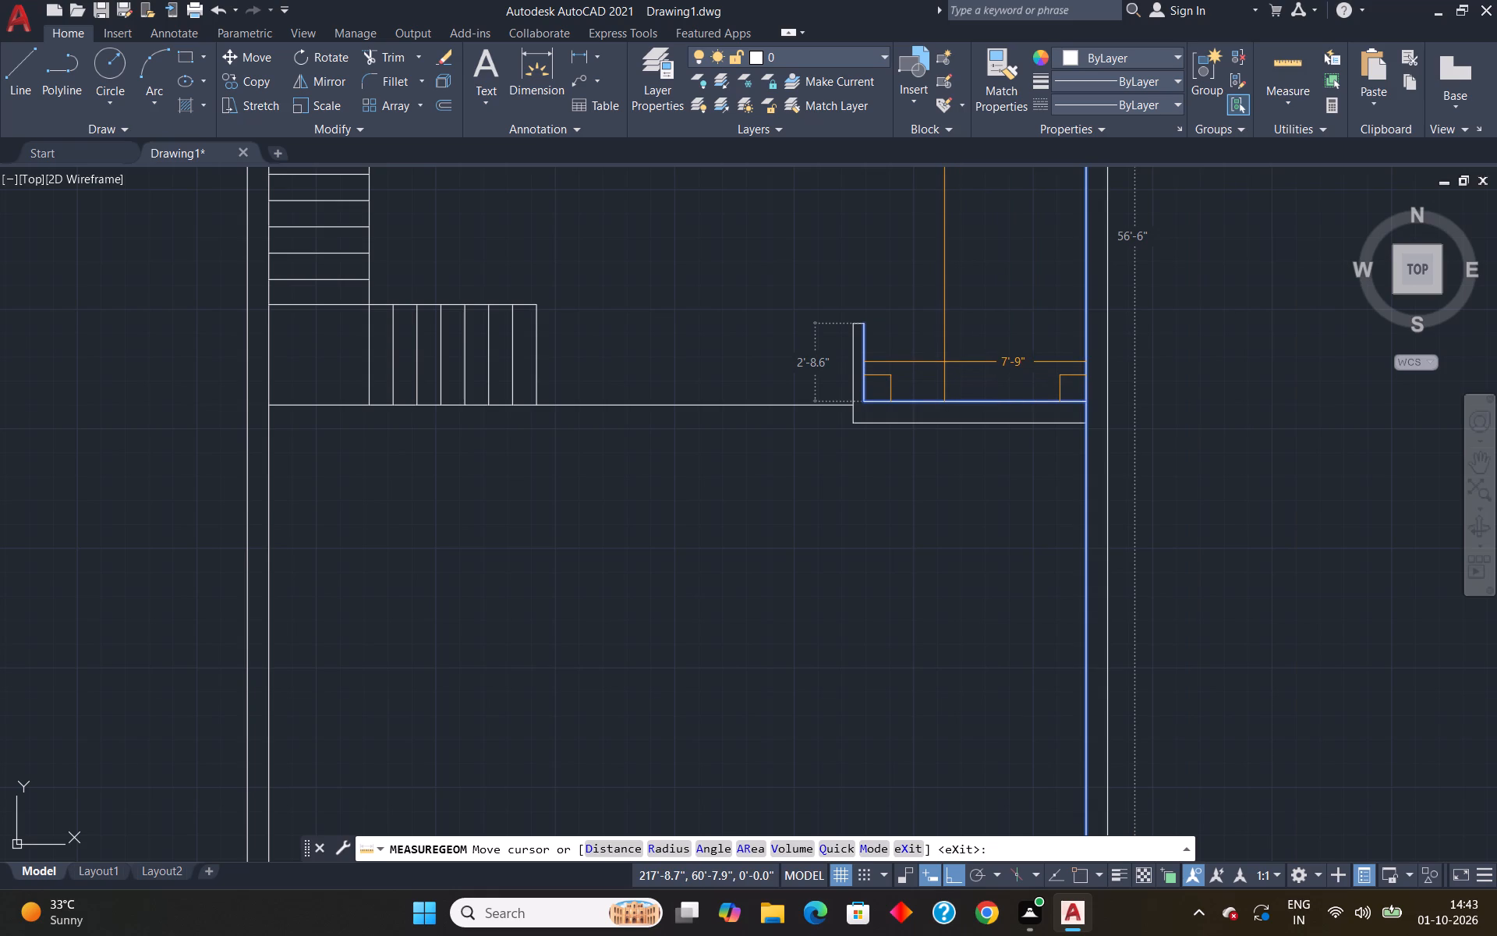
pyautogui.press('Escape')
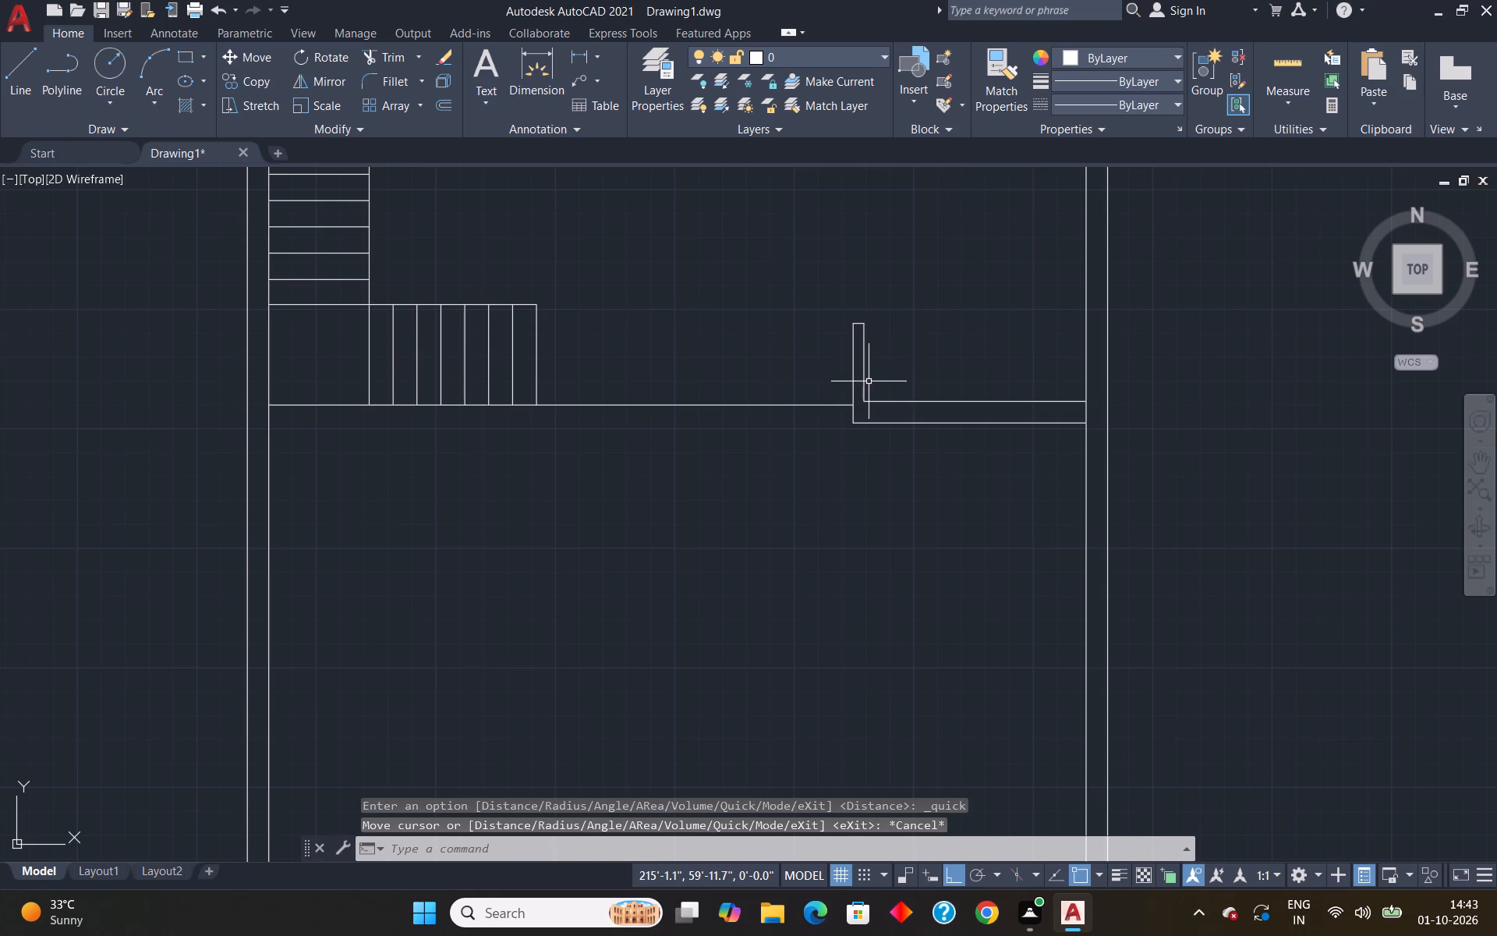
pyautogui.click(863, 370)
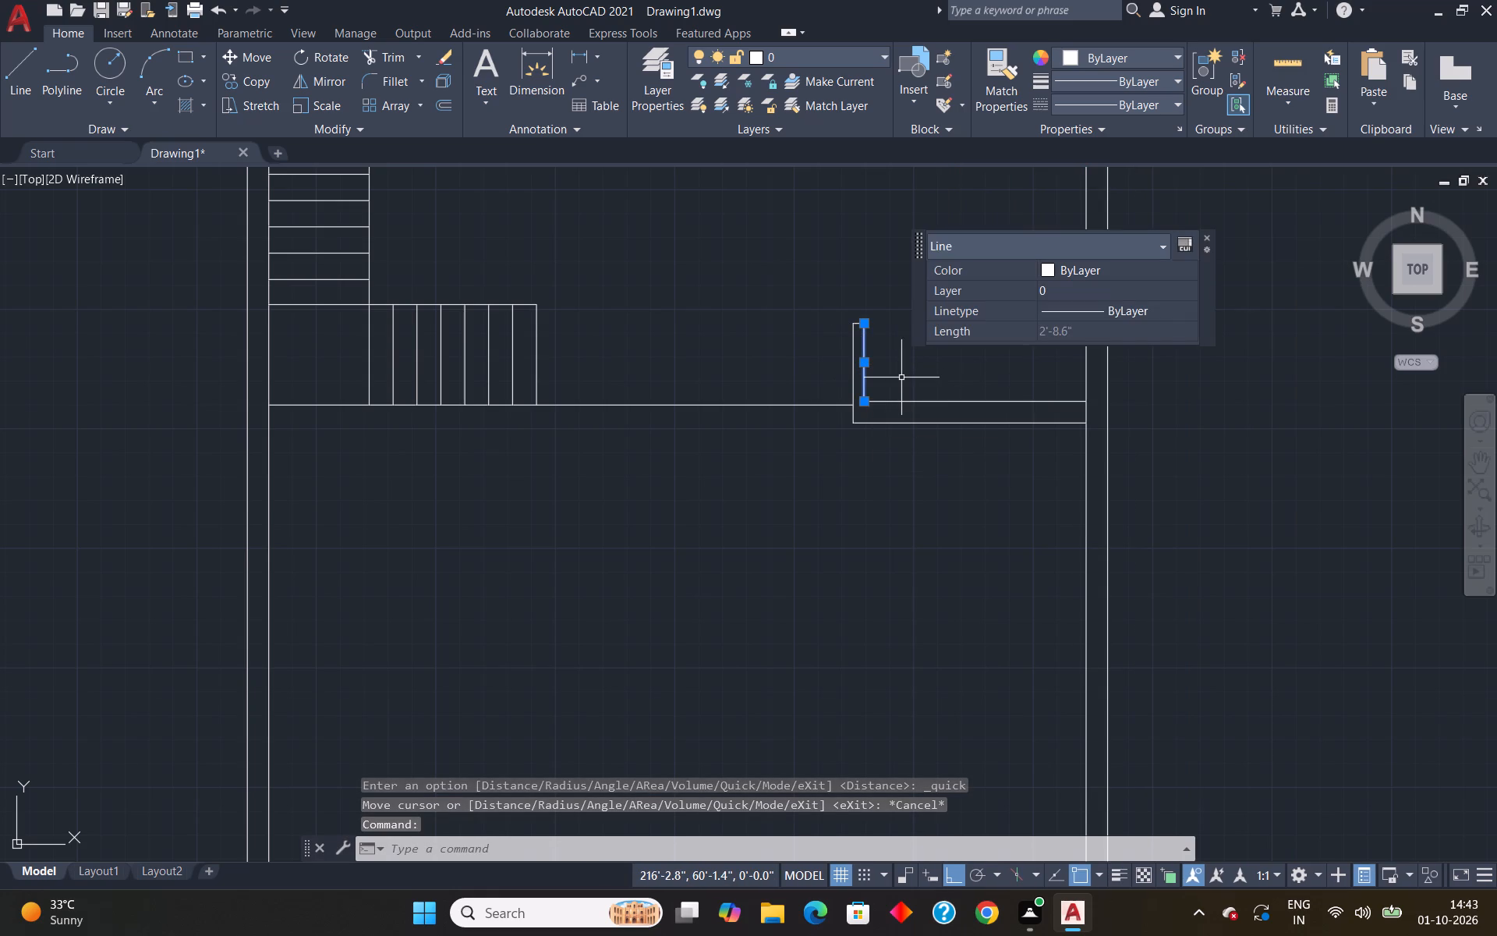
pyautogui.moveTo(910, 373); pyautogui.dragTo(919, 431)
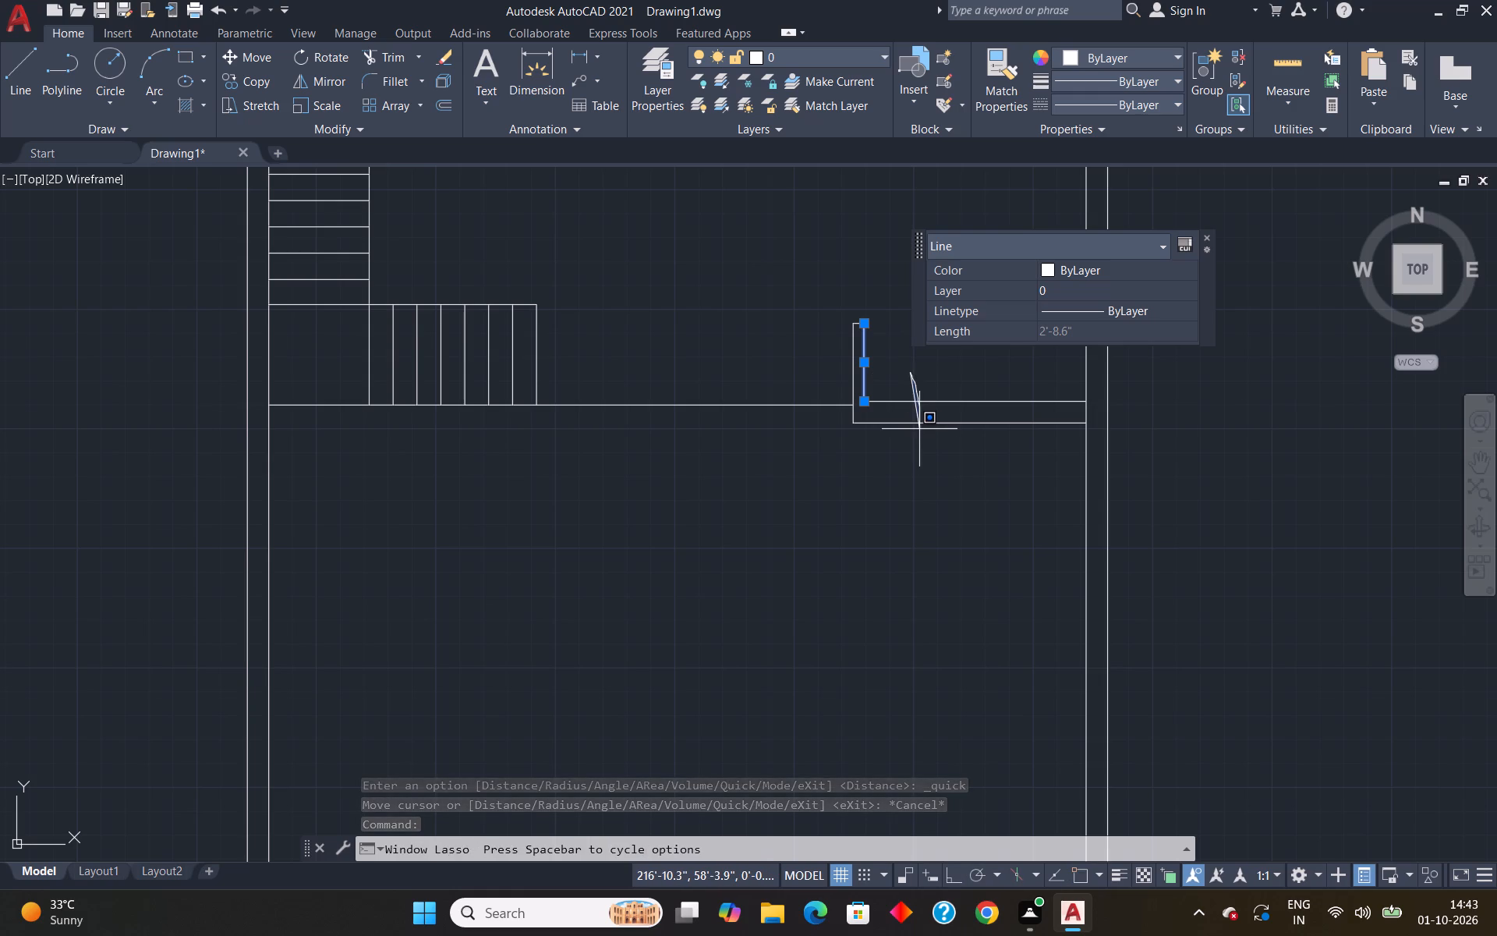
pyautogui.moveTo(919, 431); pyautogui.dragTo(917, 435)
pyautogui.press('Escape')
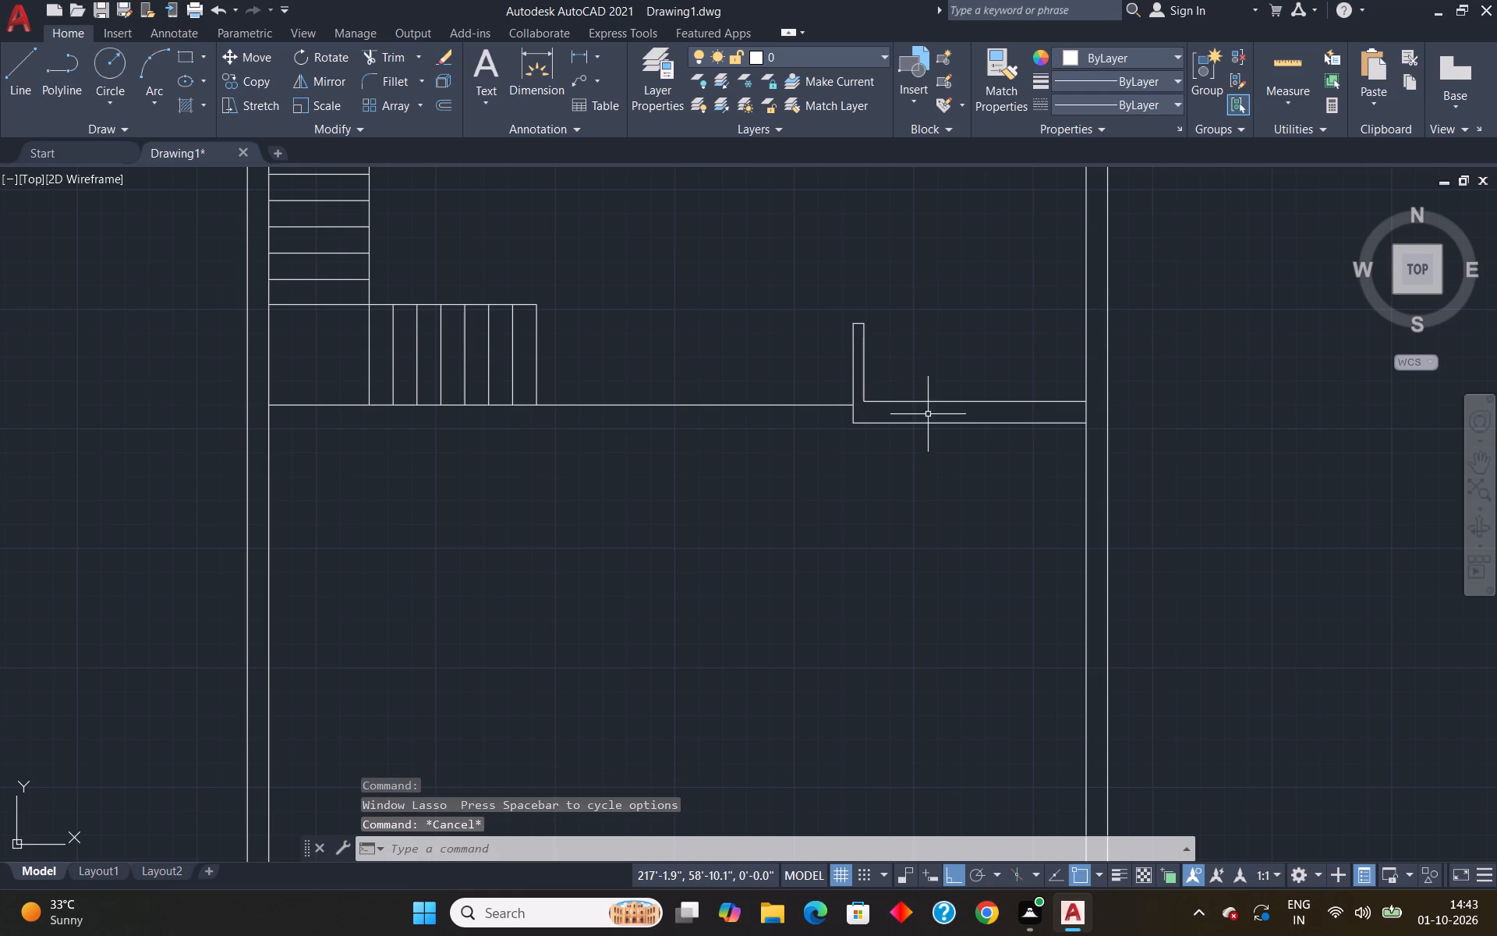
# Erase the inner face lines of the short vertical partition and the horizontal wall joining it to the east outer wall.
pyautogui.click(929, 401)
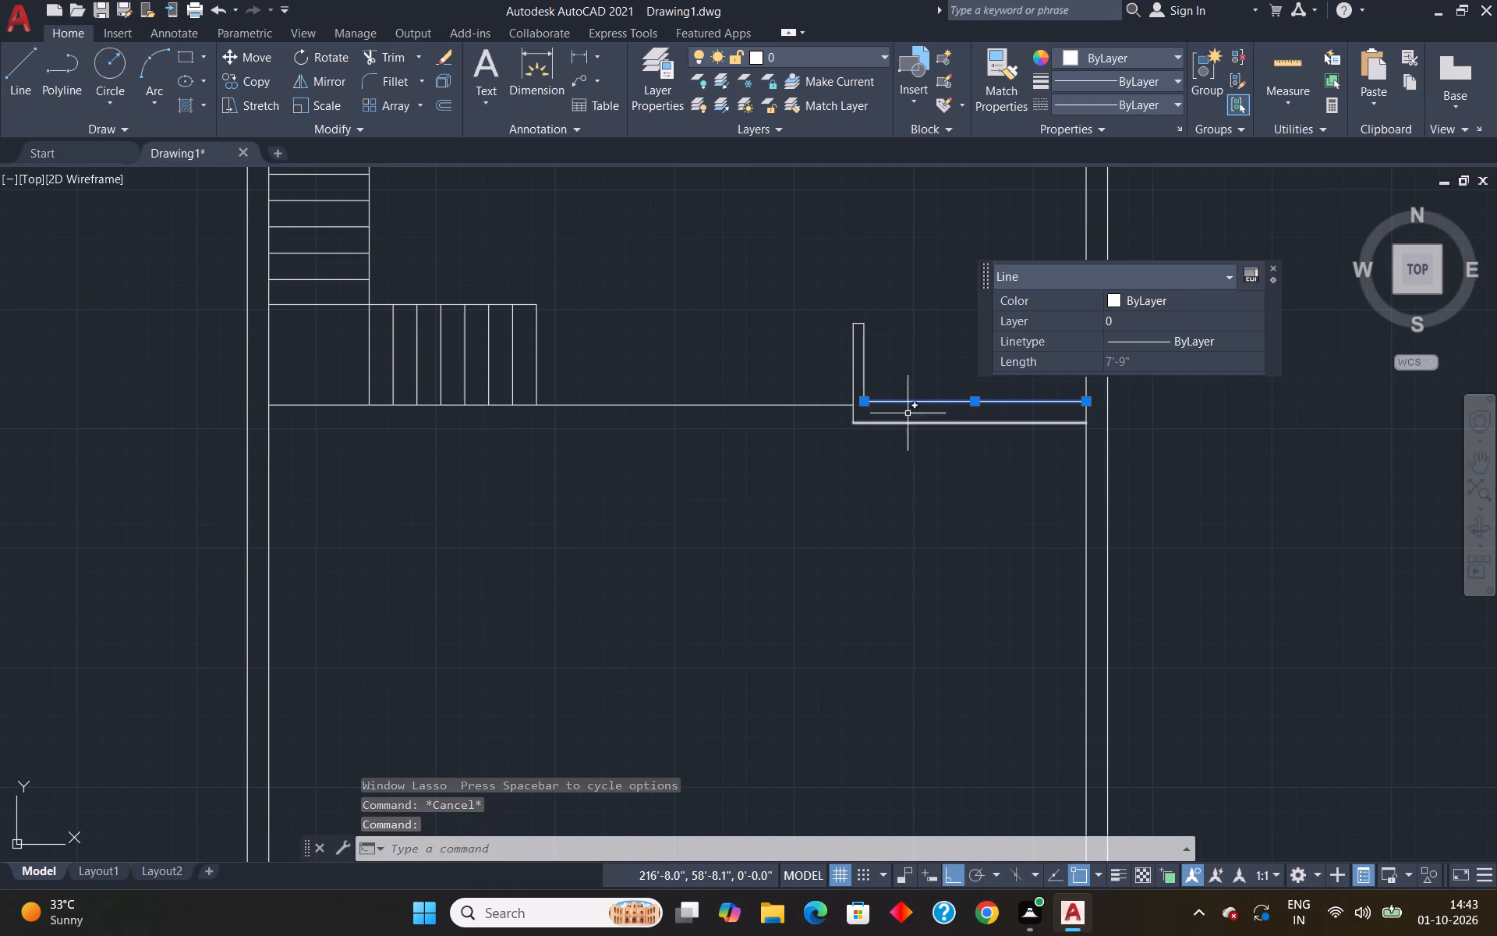
pyautogui.click(866, 359)
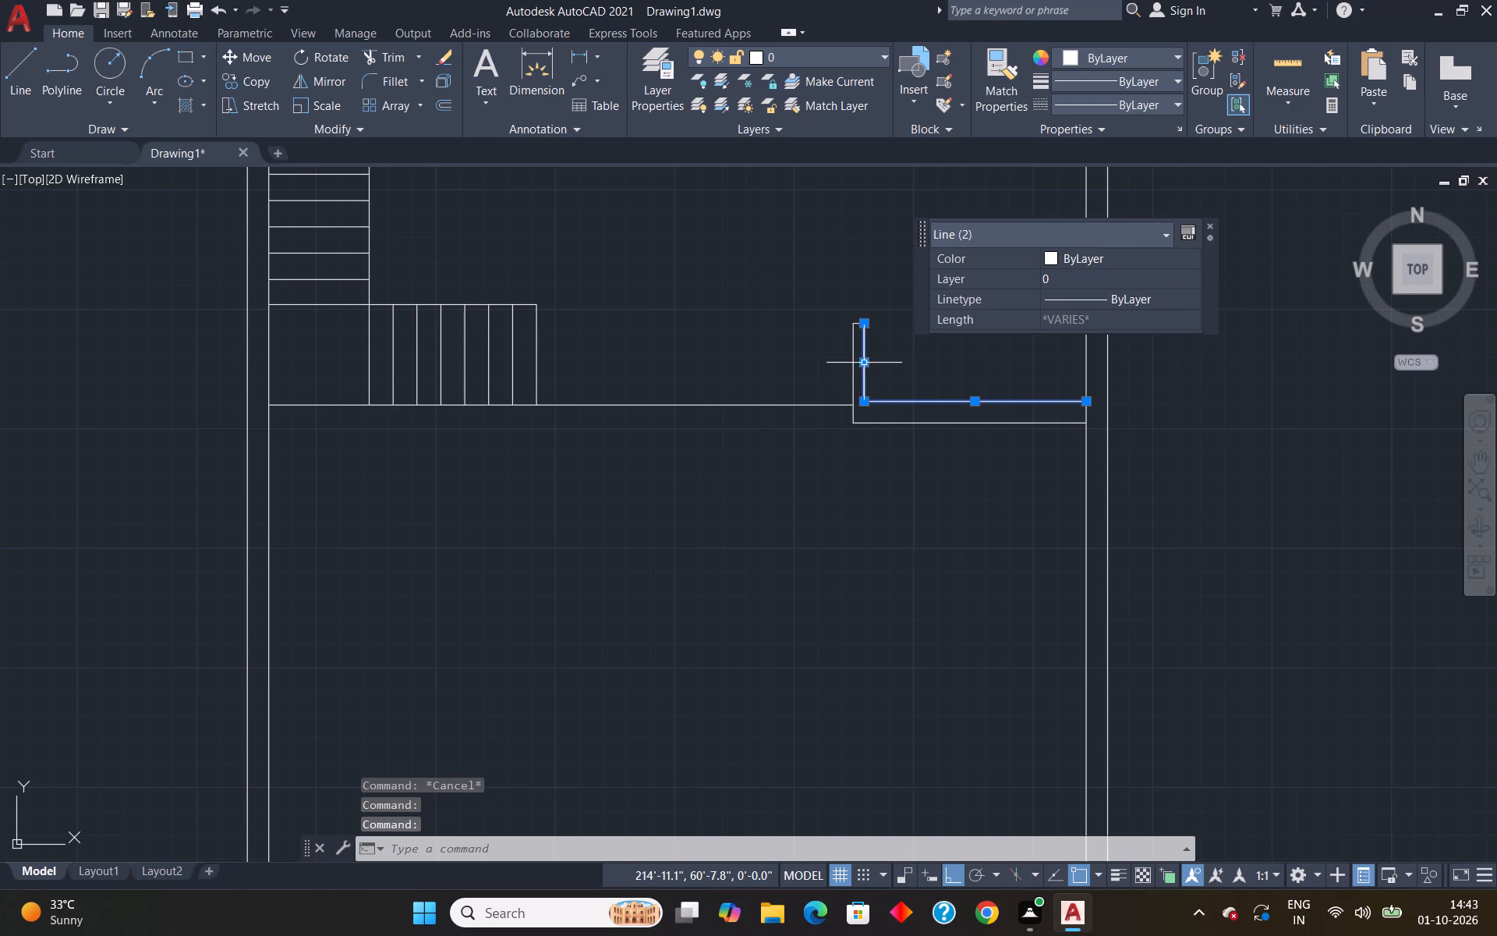
pyautogui.press('Delete')
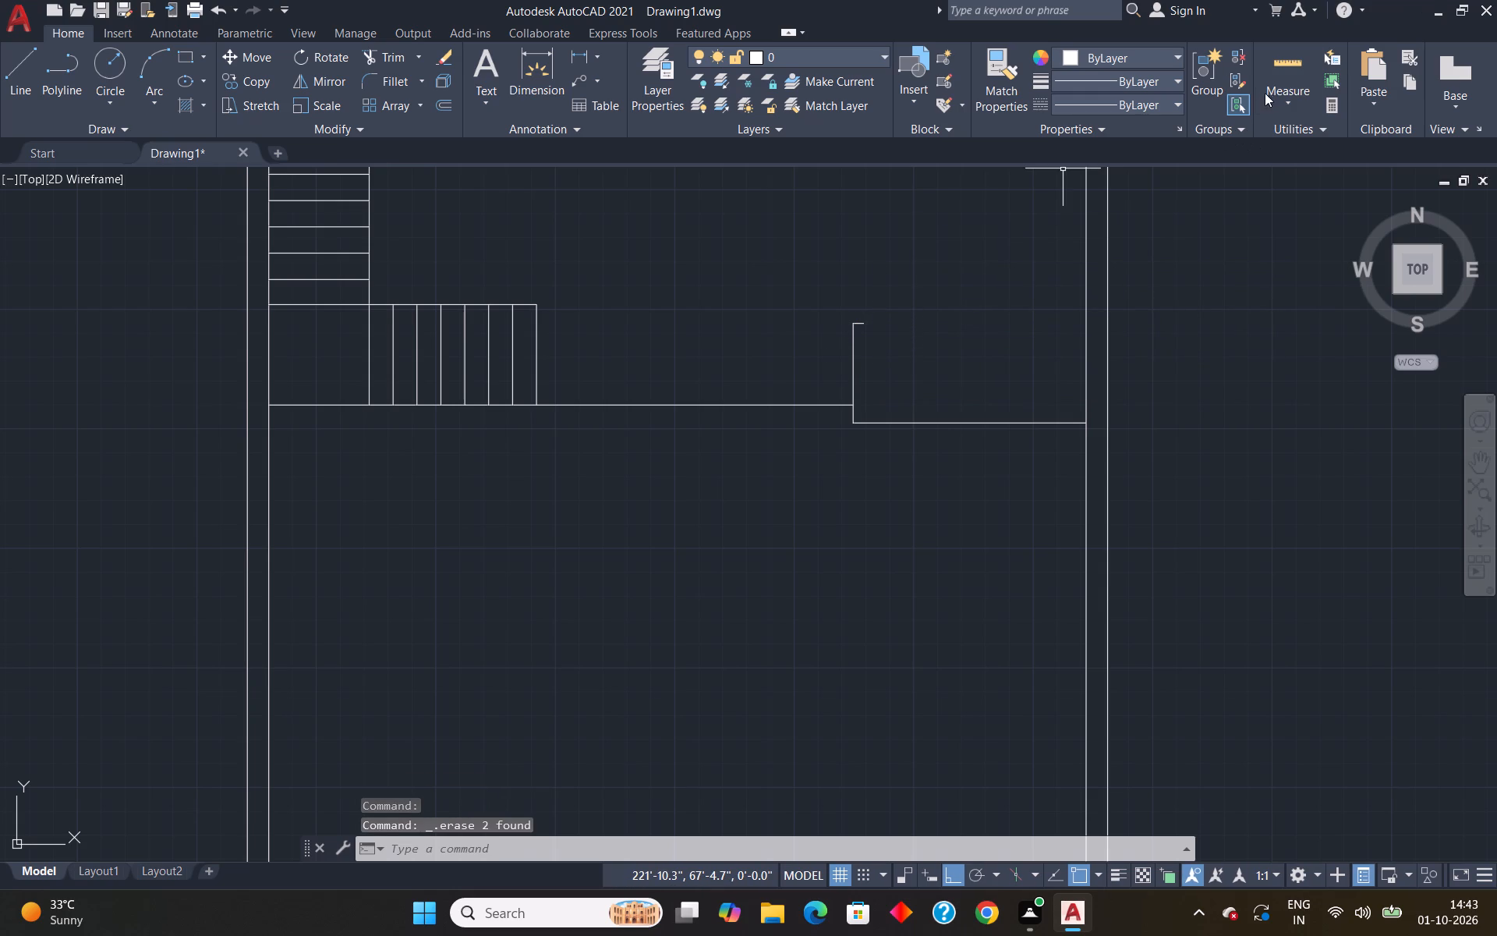
# Measure the space between the short partition's remaining line and the east outer wall.
pyautogui.click(1265, 70)
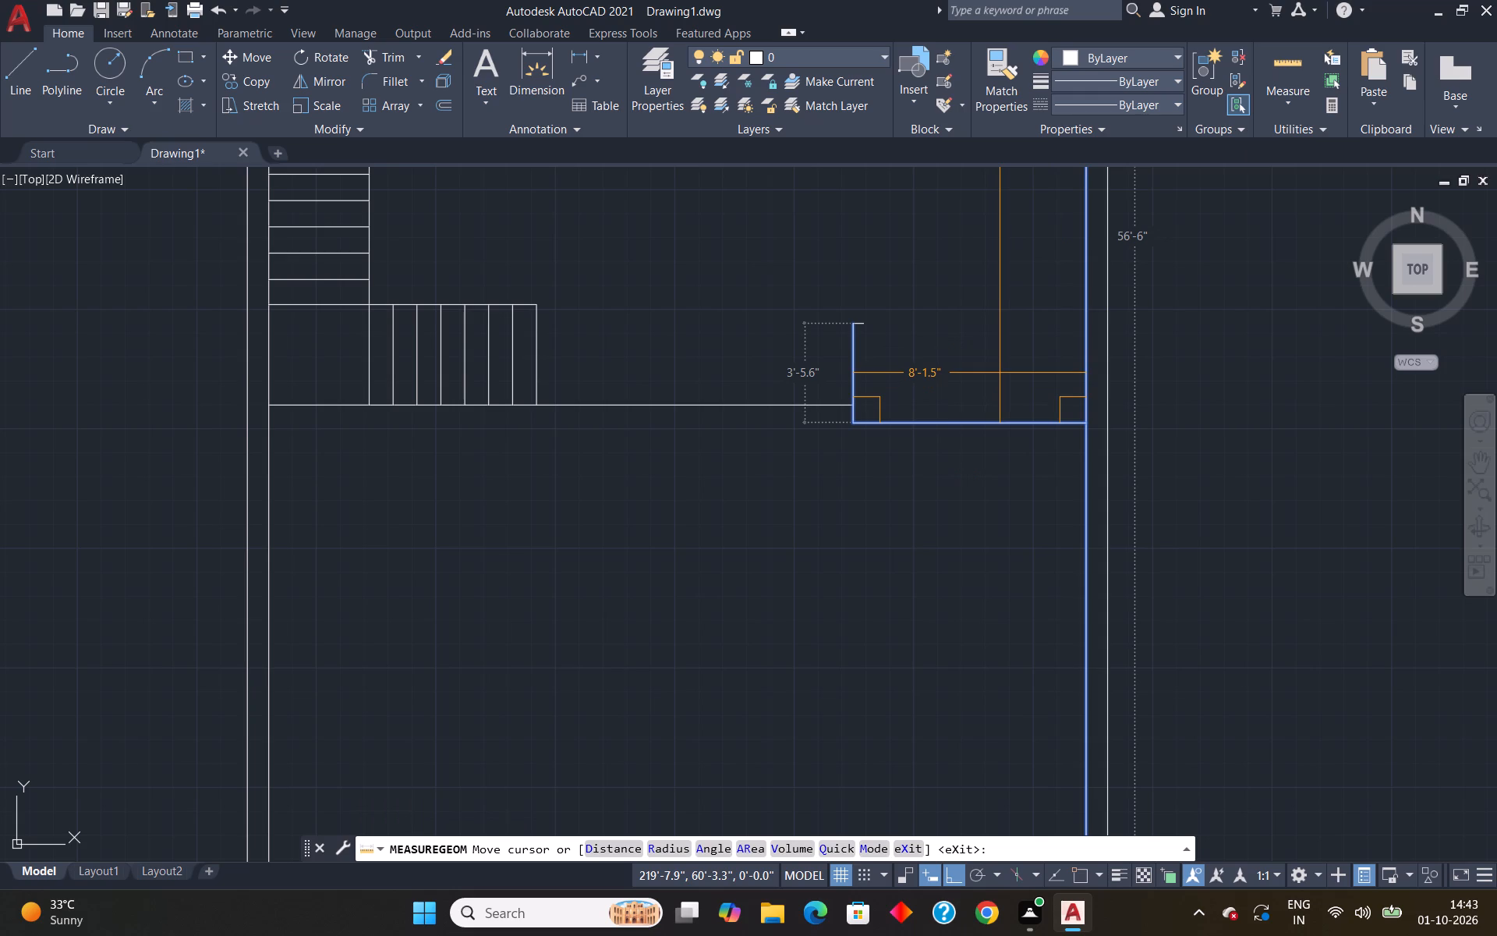
pyautogui.press('Escape')
# Offset the short vertical partition's line 4.5" to the west, away from the east outer wall.
pyautogui.press('o')
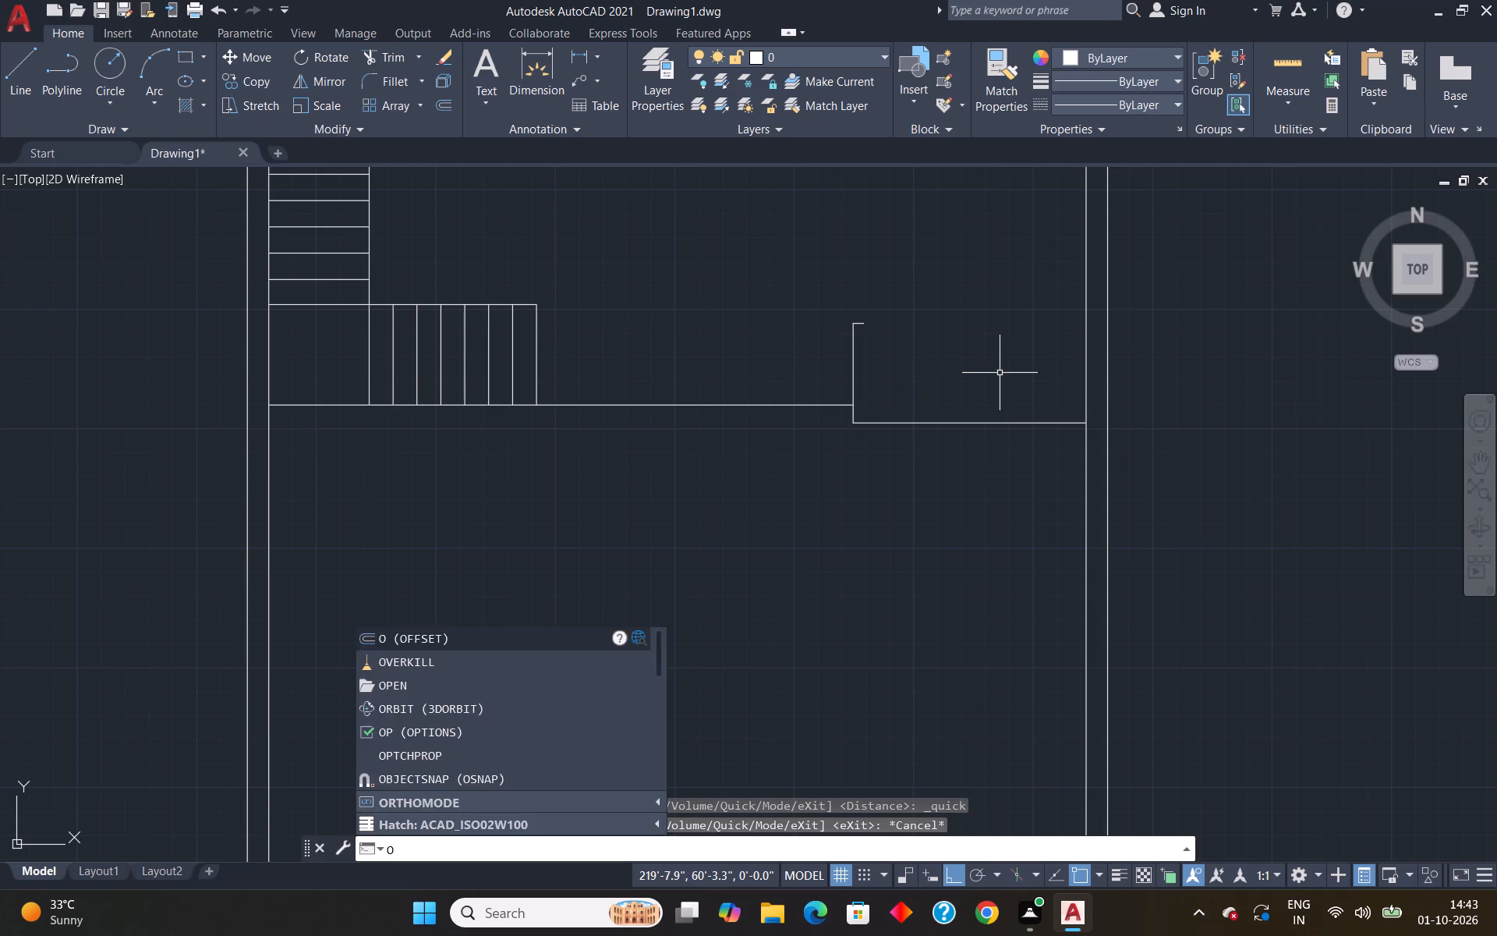
pyautogui.press('Return')
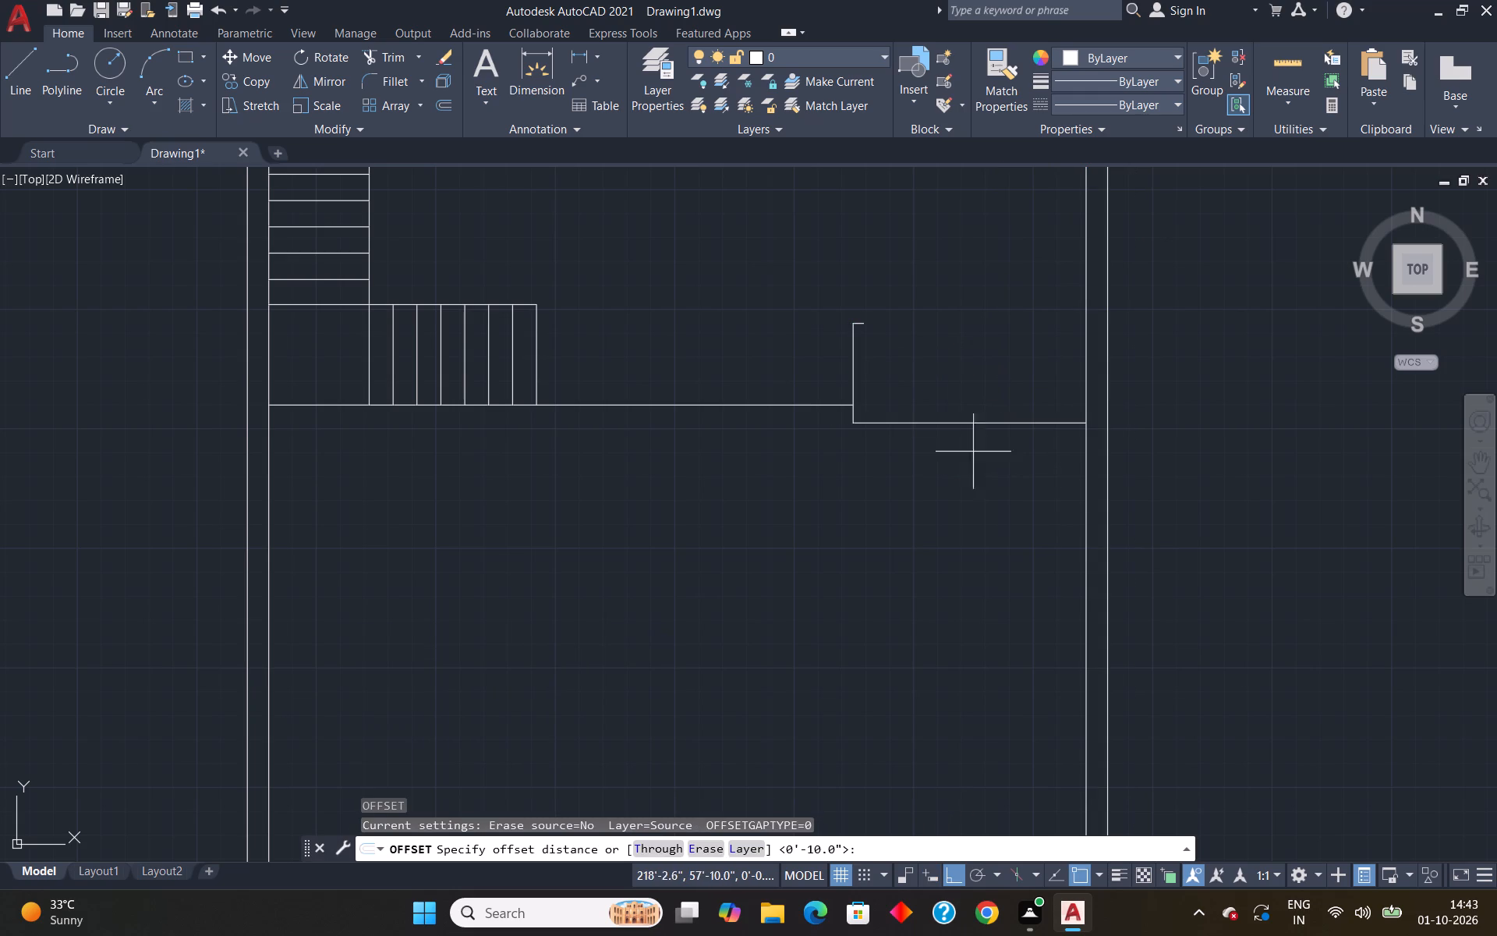
pyautogui.write('4.5"')
pyautogui.press('Return')
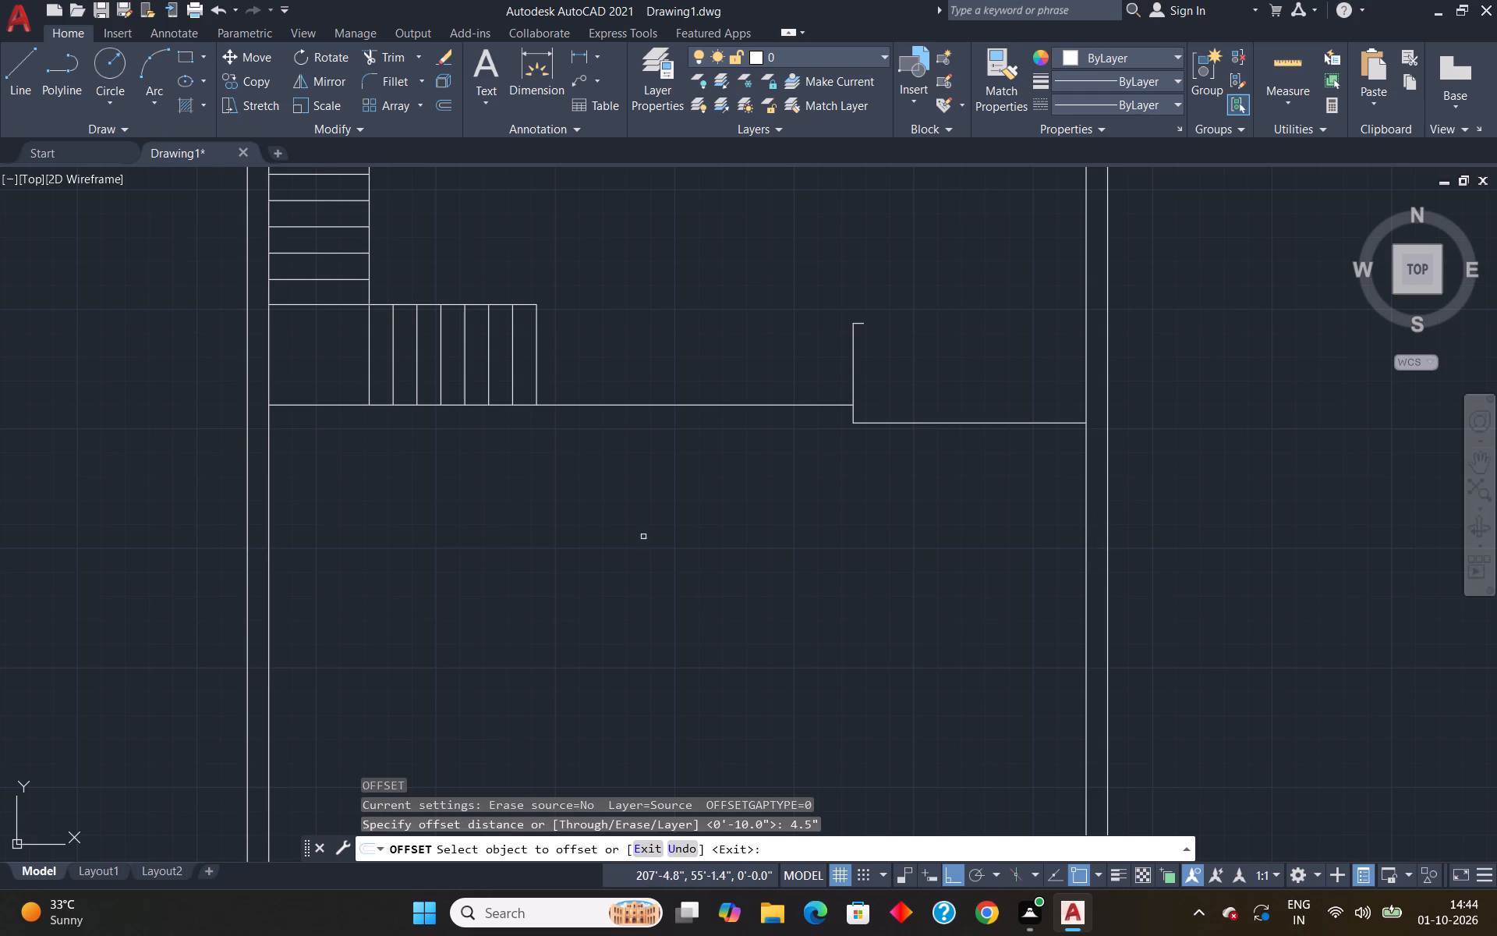
pyautogui.click(855, 363)
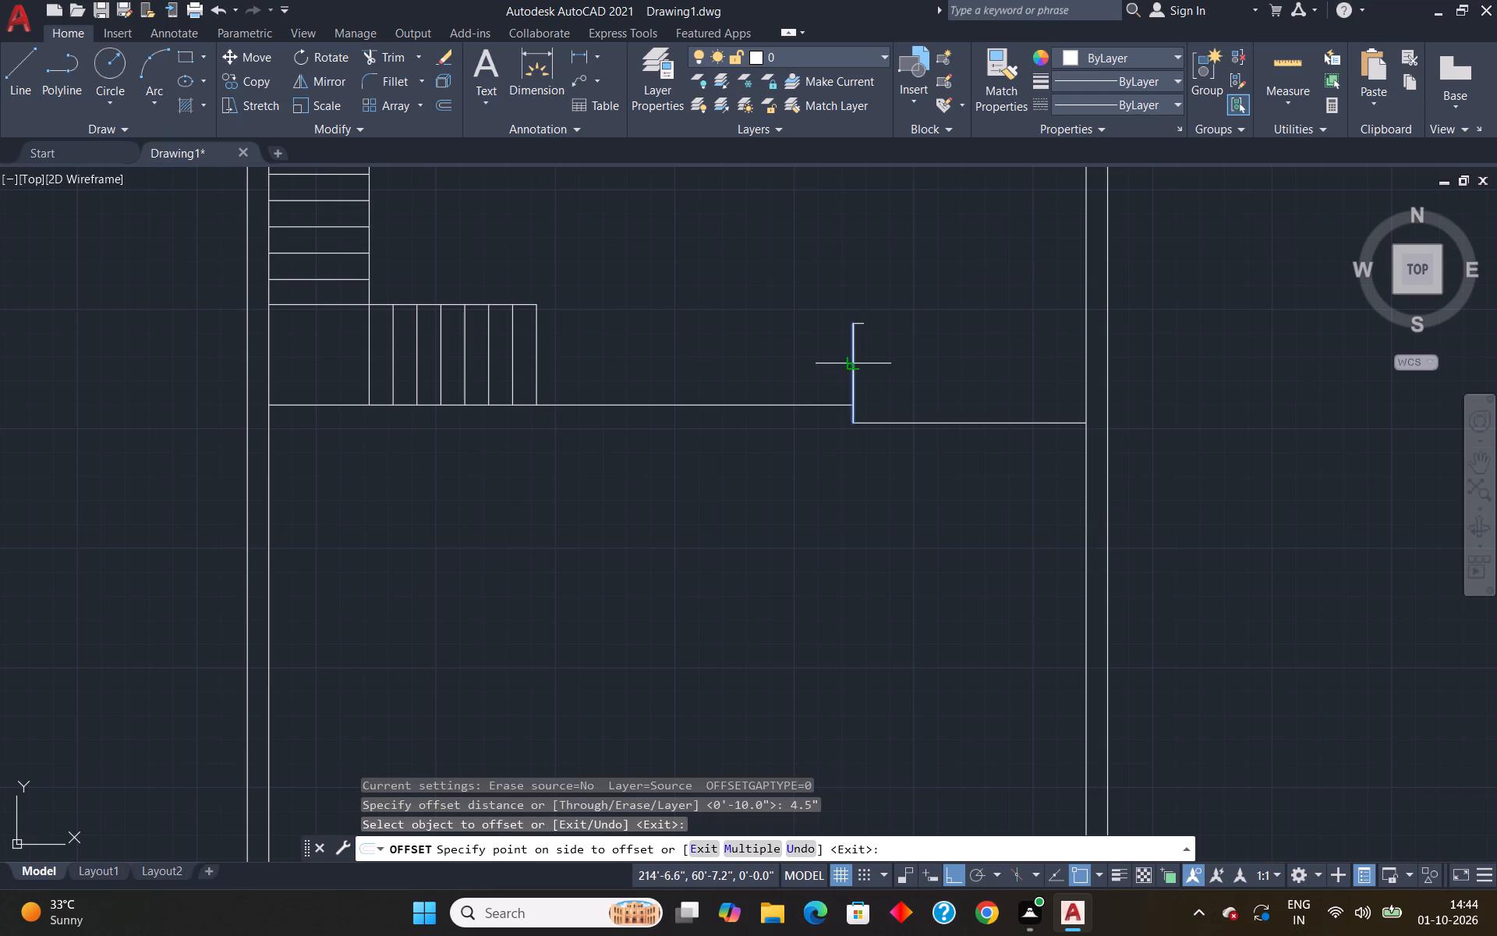
pyautogui.click(819, 361)
pyautogui.press('space')
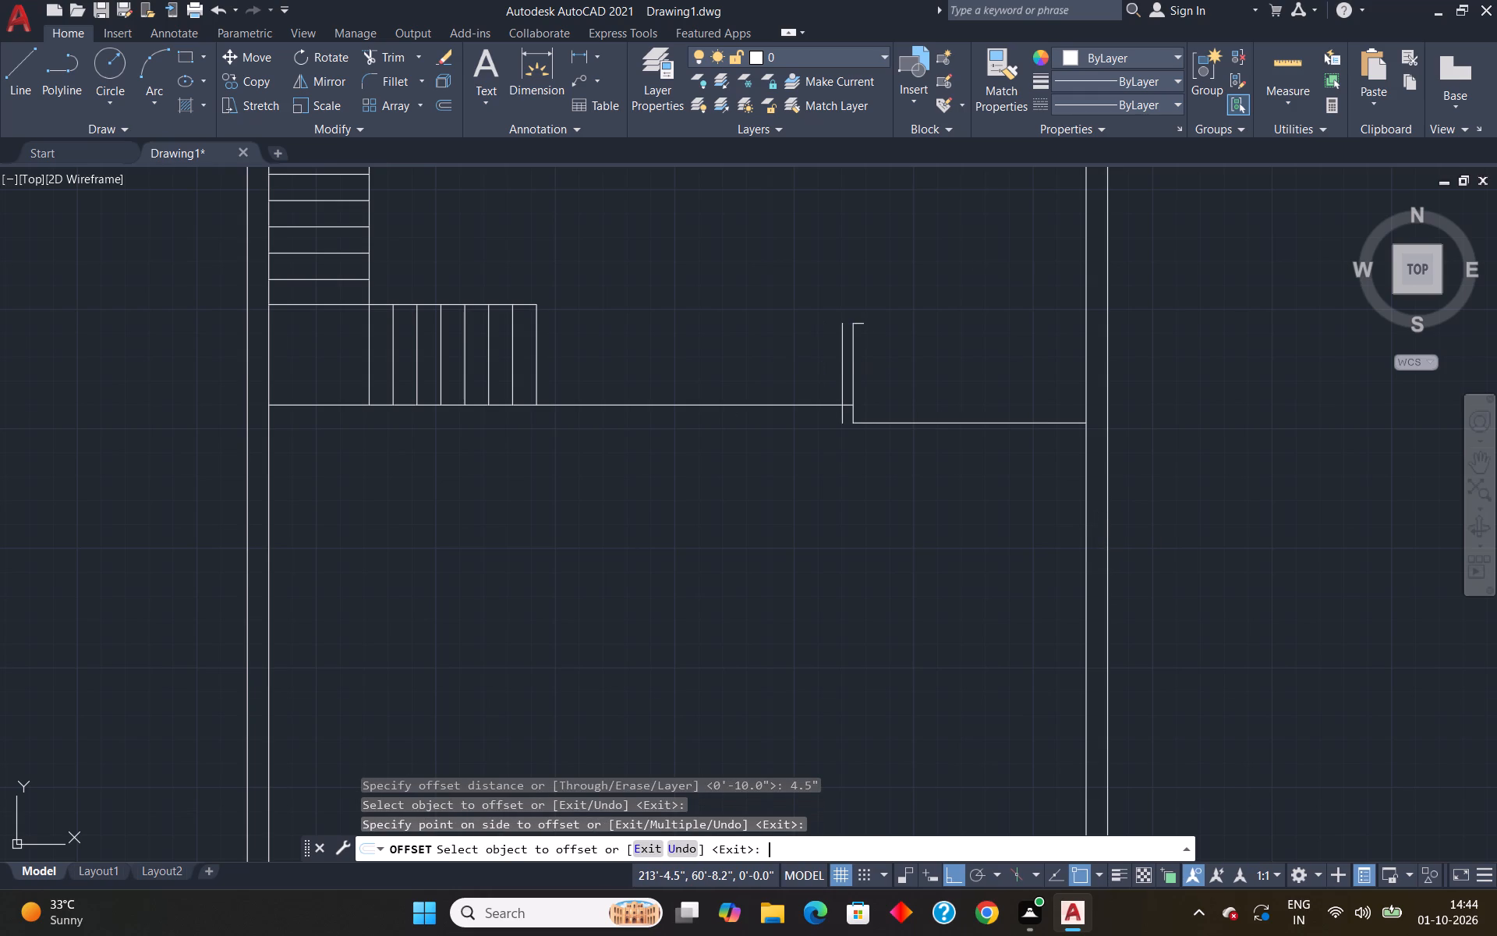
# Trim away the leftover end-cap stub at the top of the short vertical partition.
pyautogui.write('tr')
pyautogui.press('Return')
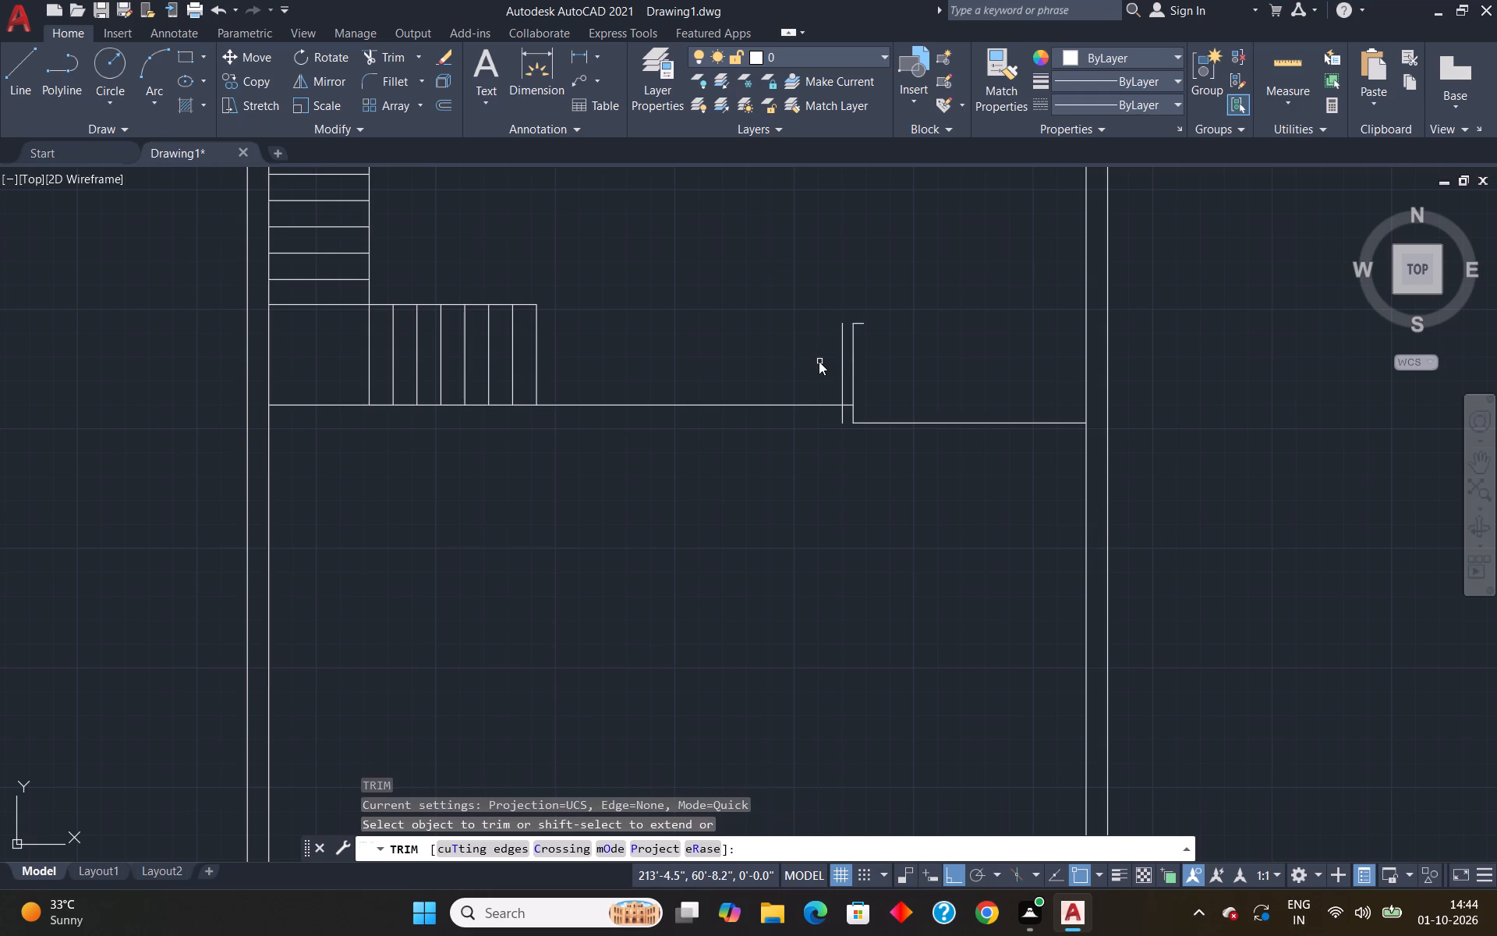
pyautogui.click(859, 321)
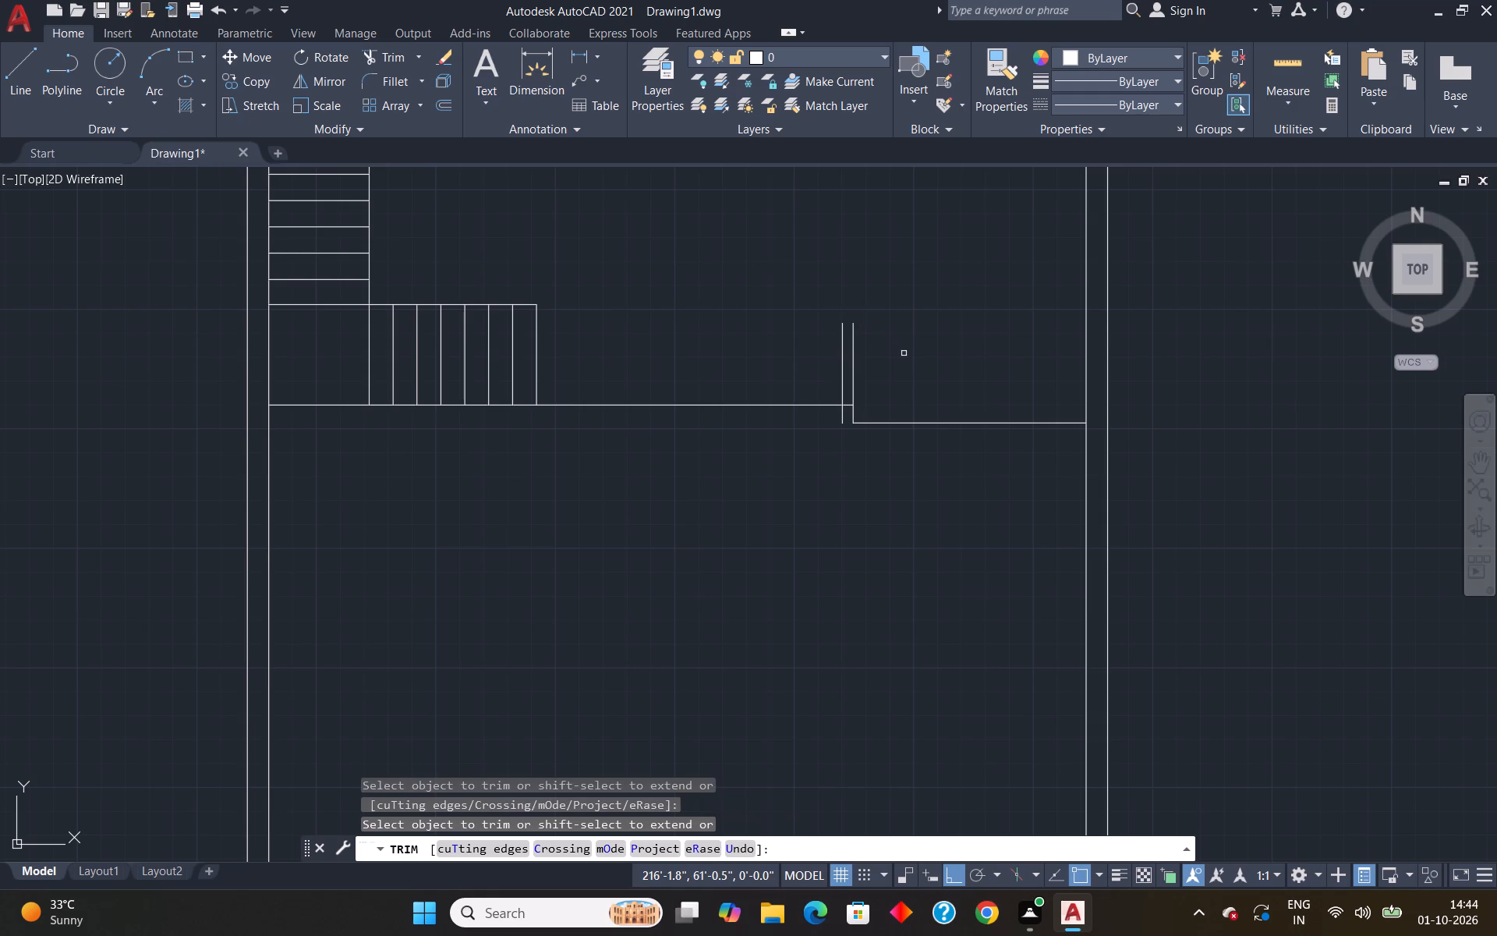
pyautogui.press('space')
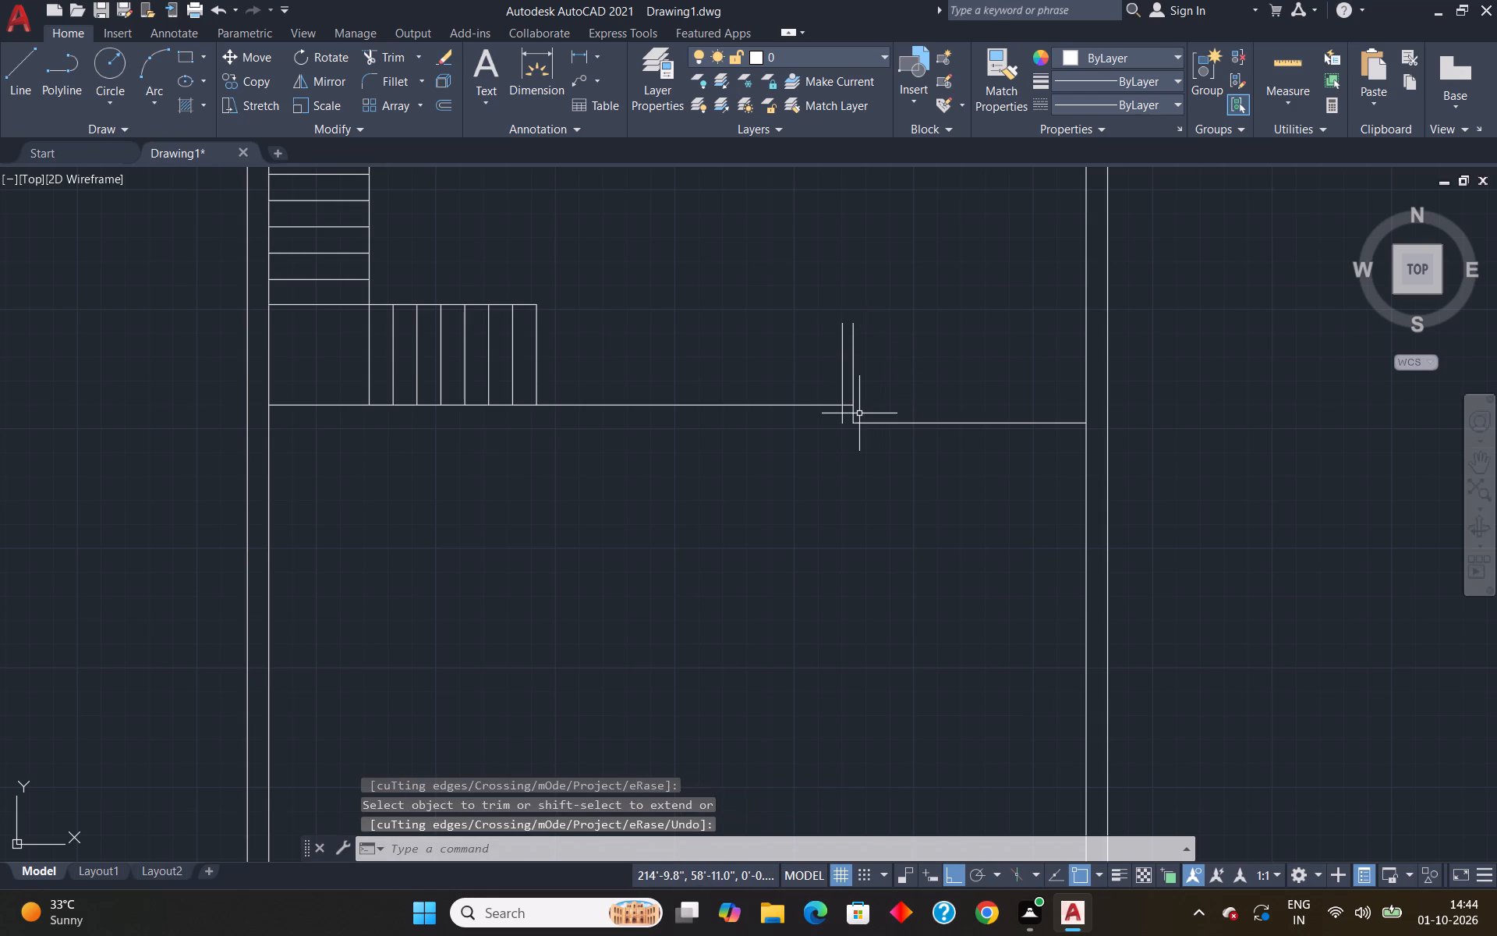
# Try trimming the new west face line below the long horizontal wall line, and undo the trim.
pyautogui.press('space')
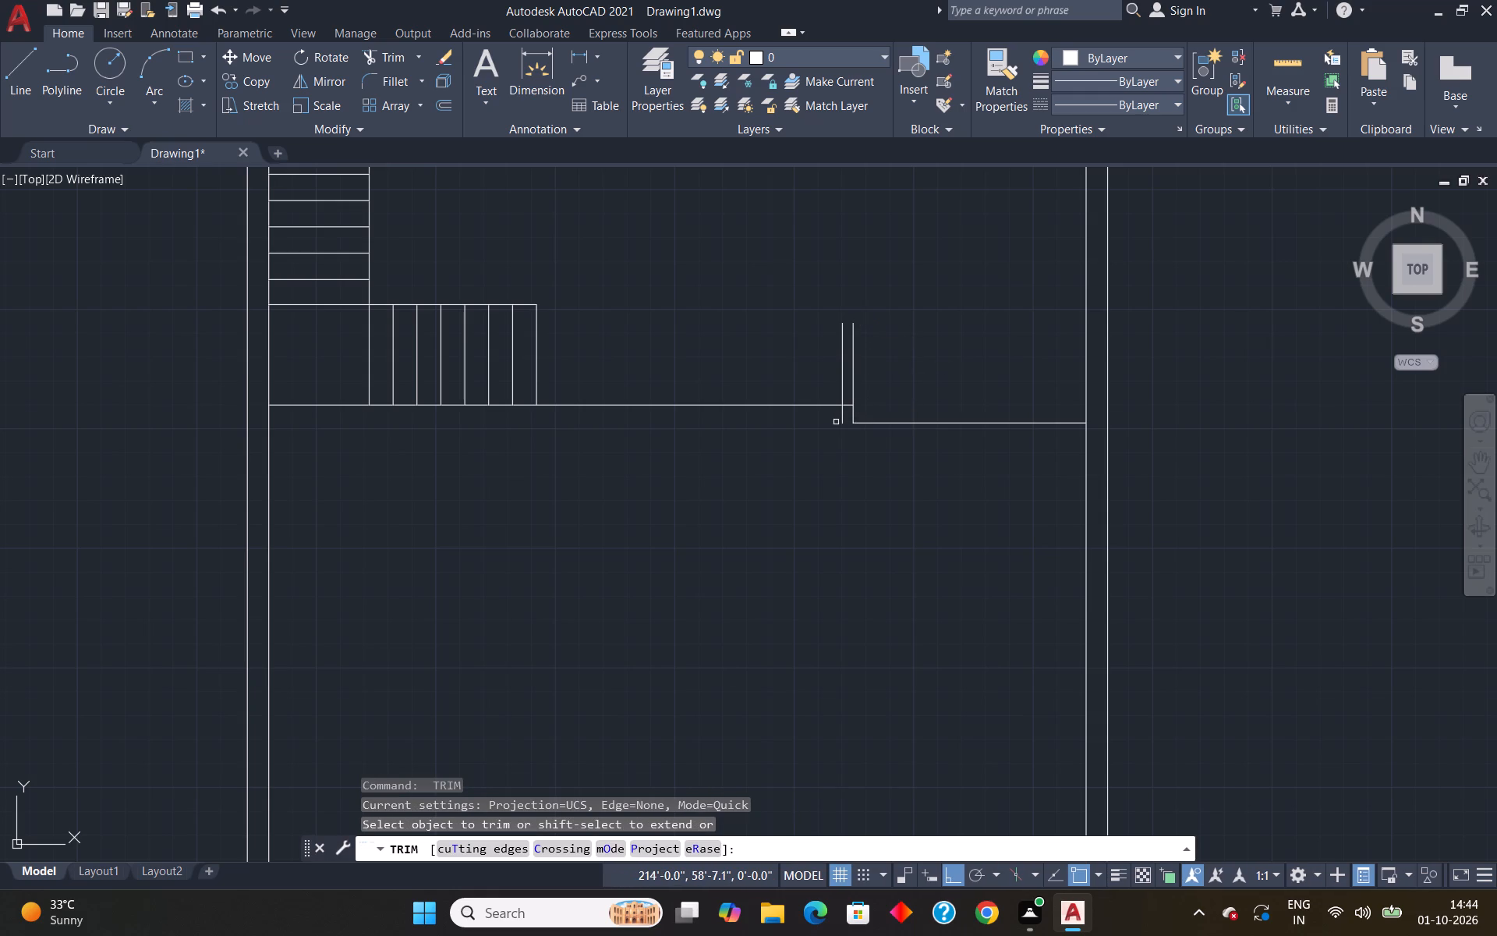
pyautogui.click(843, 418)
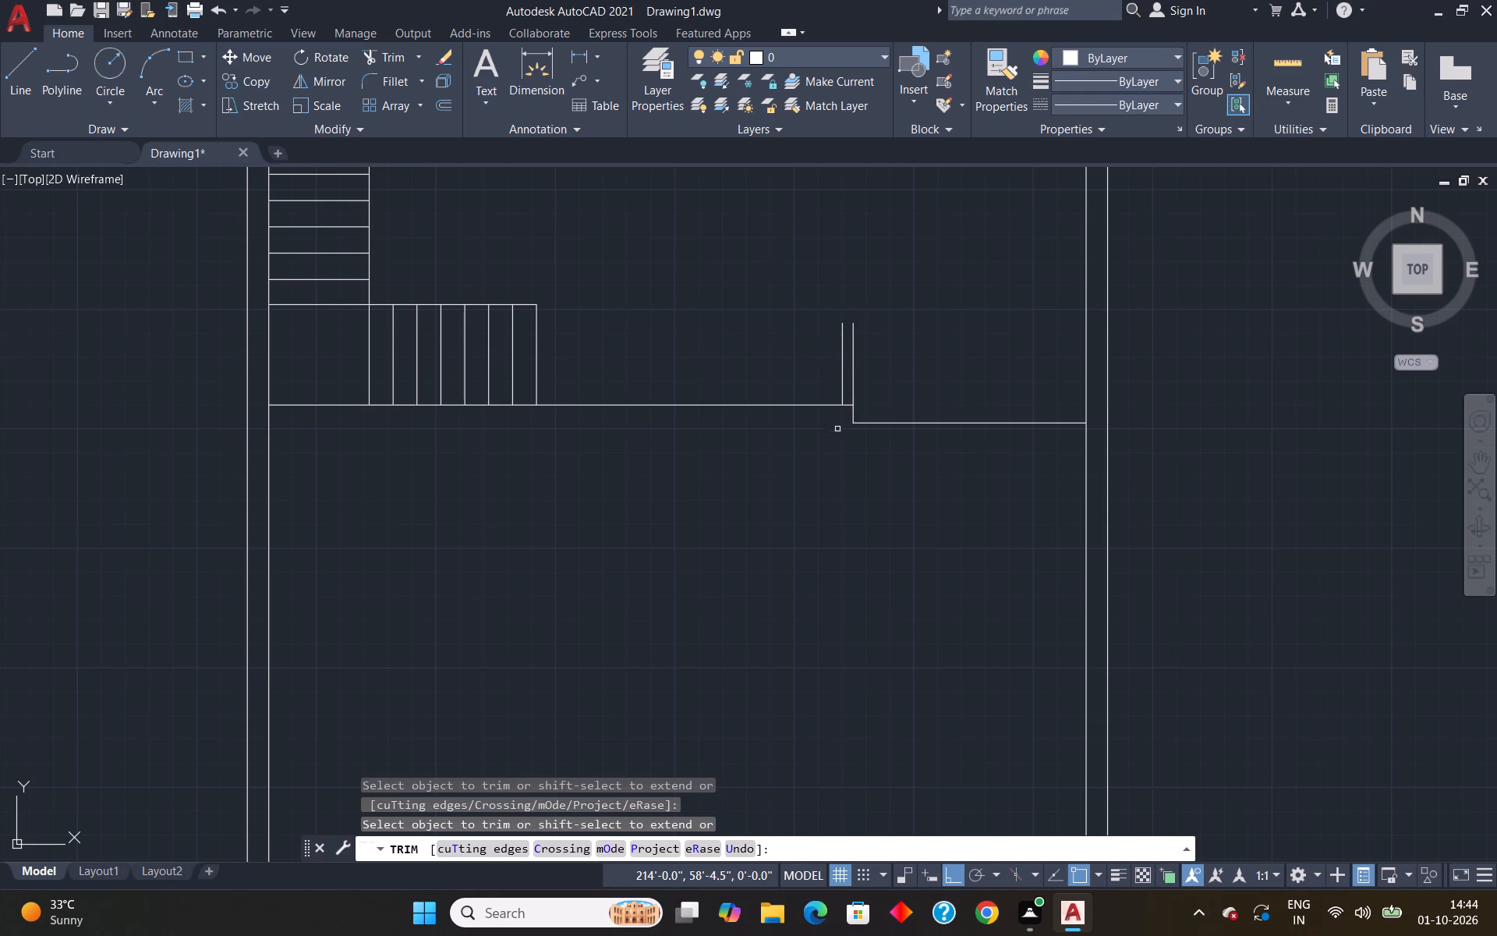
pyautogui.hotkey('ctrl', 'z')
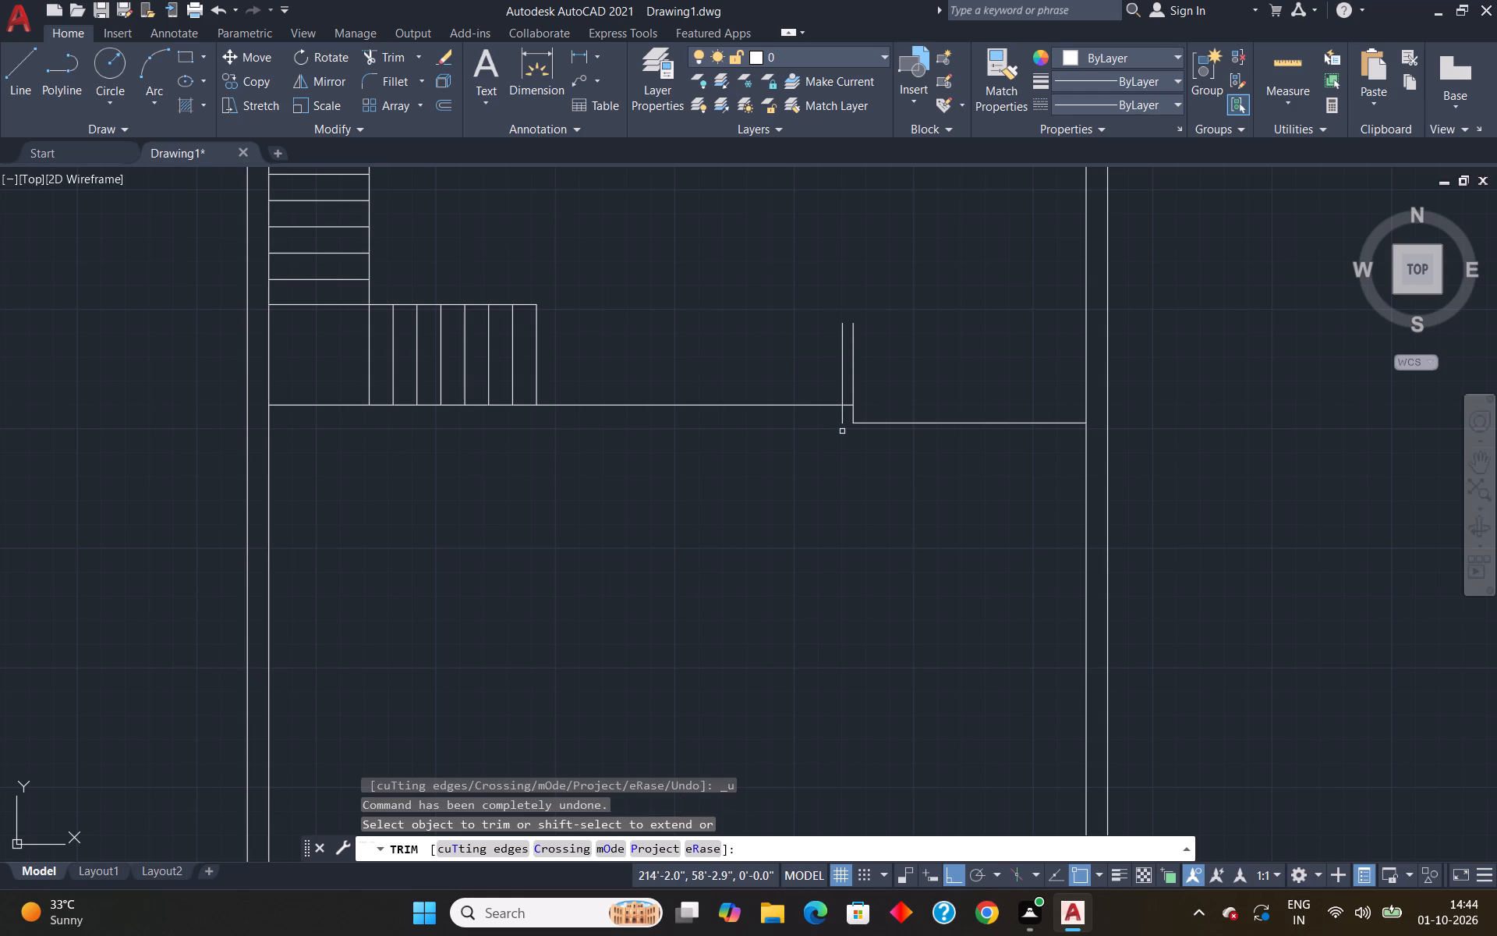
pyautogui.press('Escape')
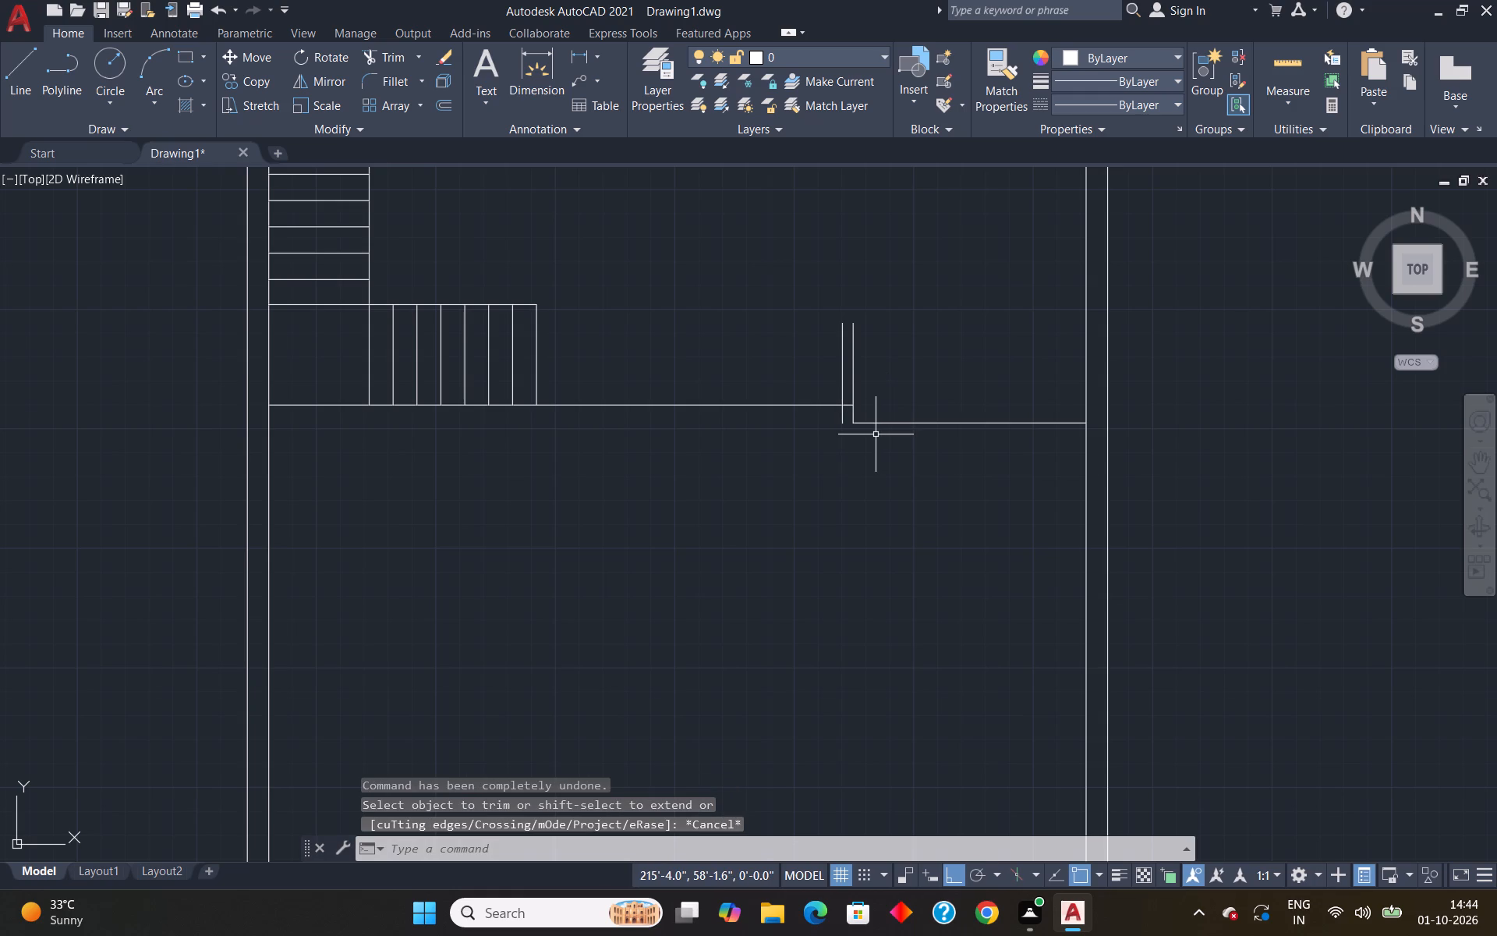
# Extend the horizontal line from the east outer wall to the short partition's new west face line.
pyautogui.write('ex')
pyautogui.press('Return')
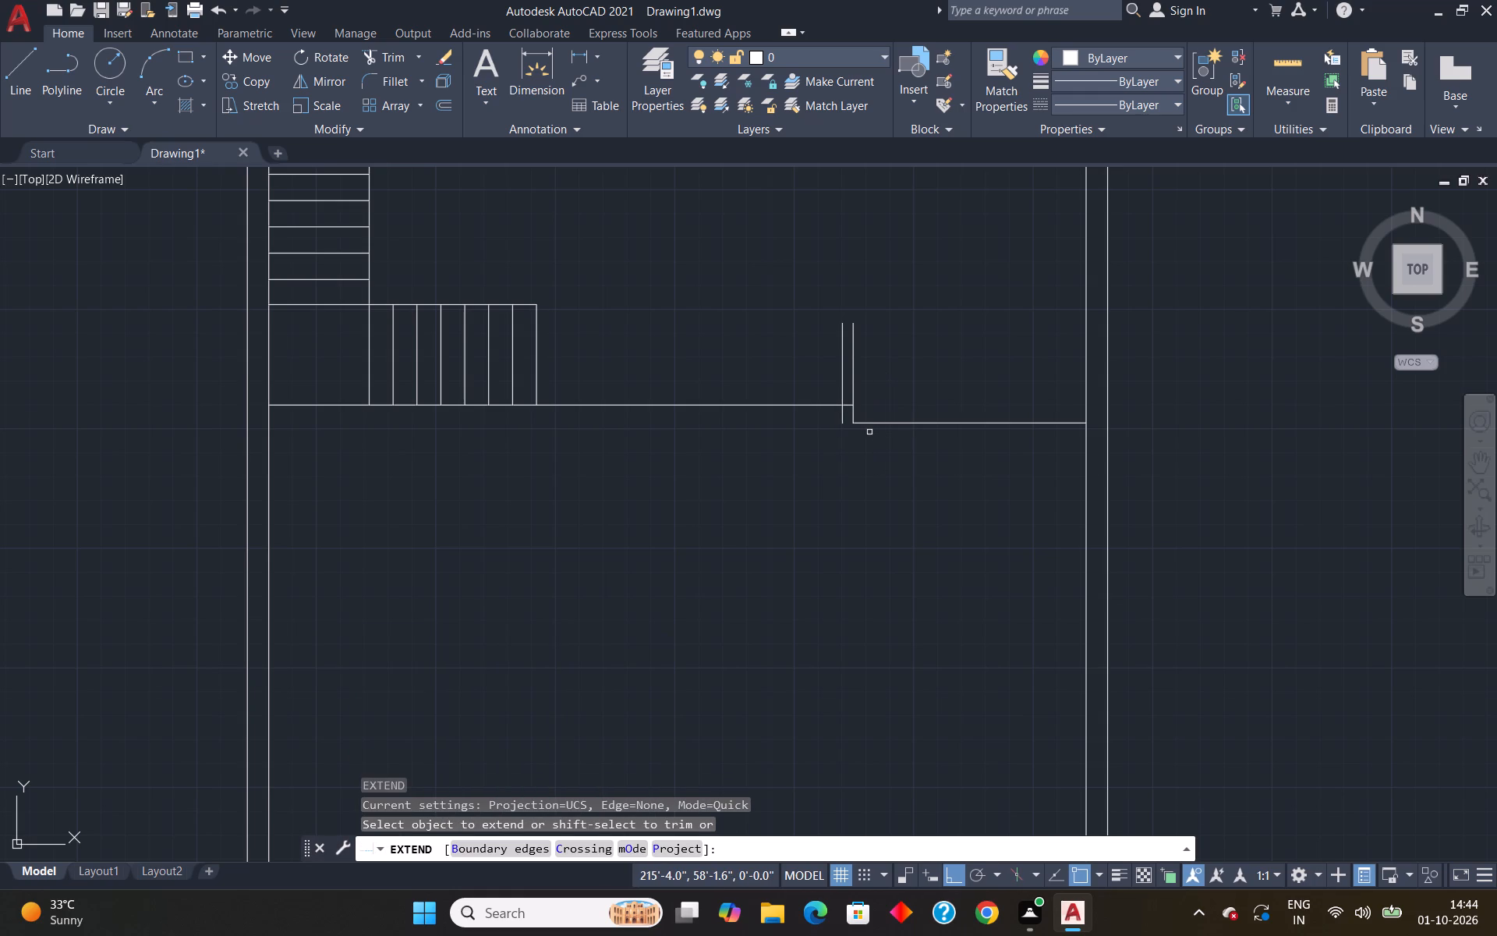
pyautogui.click(862, 424)
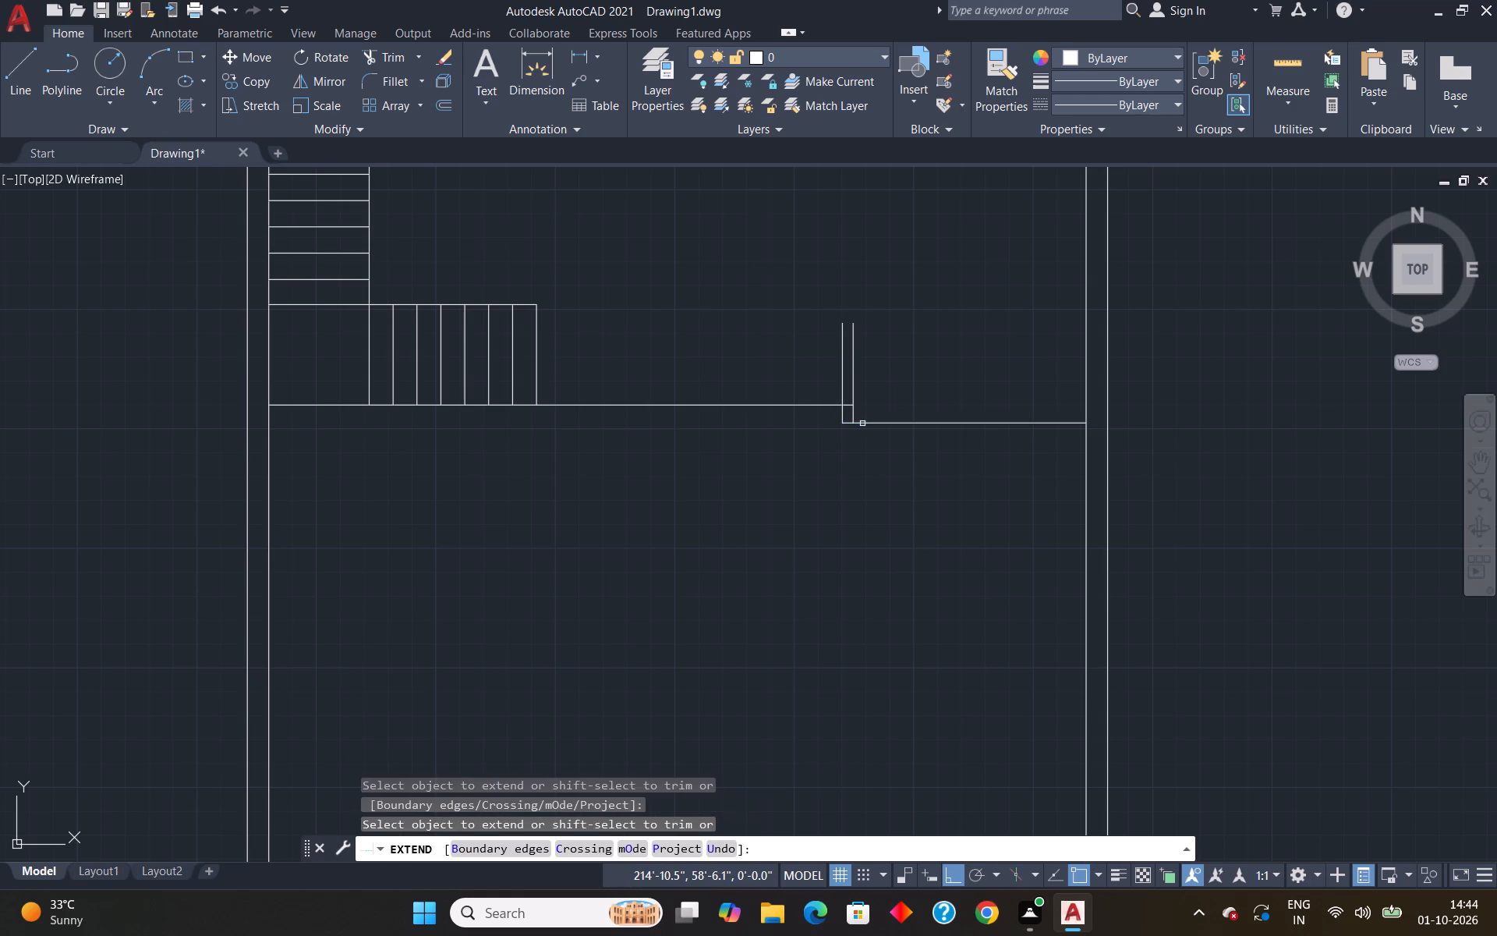
pyautogui.press('Escape')
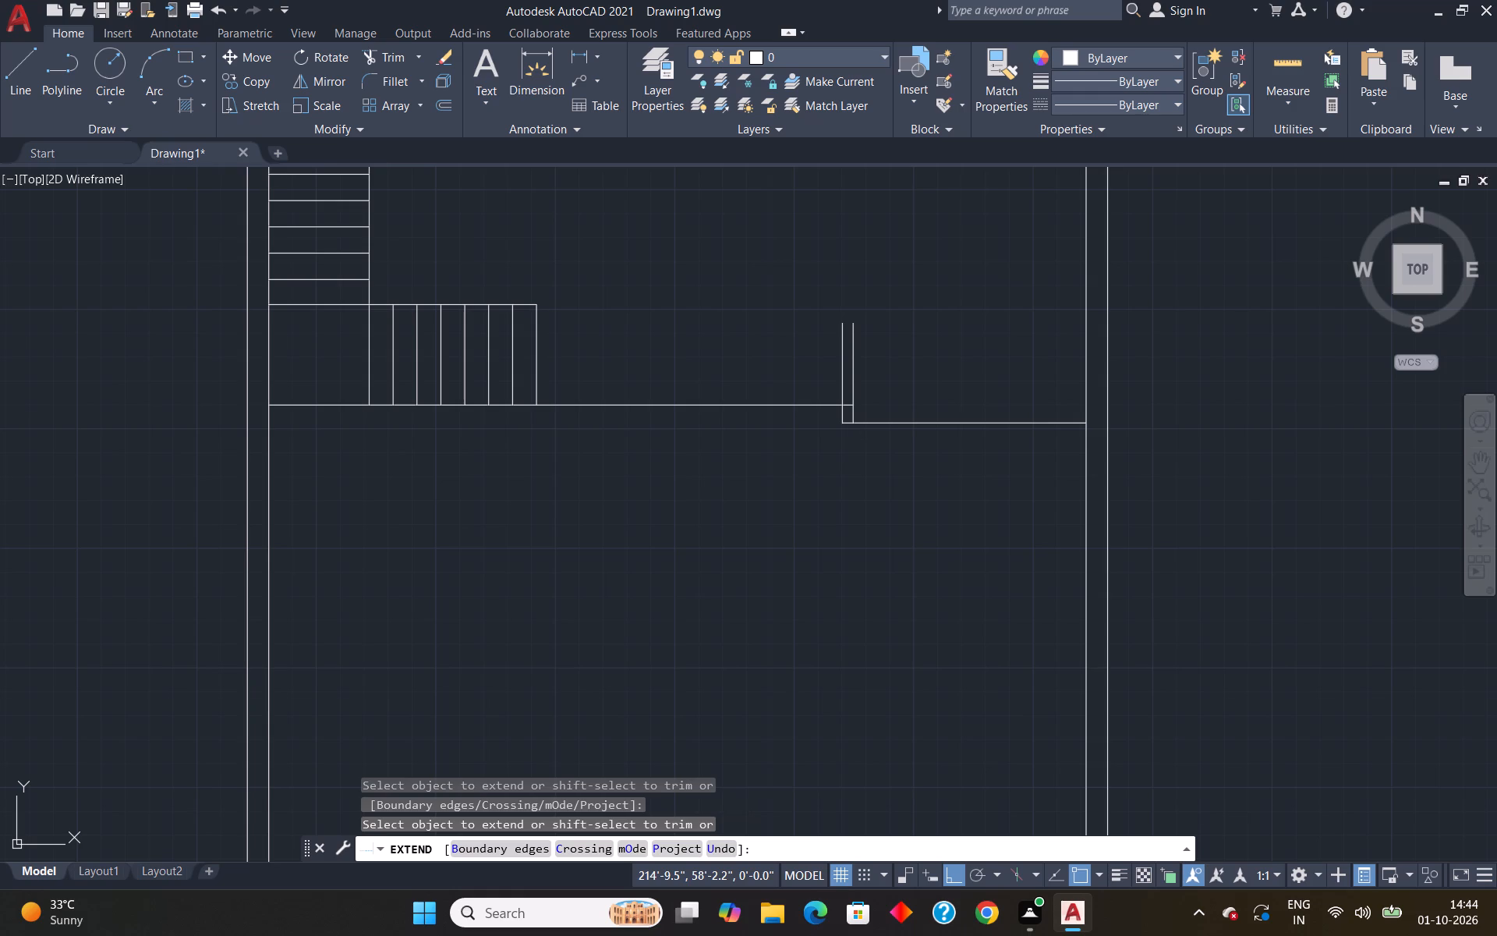
# Trim the long horizontal wall line where it crosses between the short partition's two face lines.
pyautogui.write('tr')
pyautogui.press('Return')
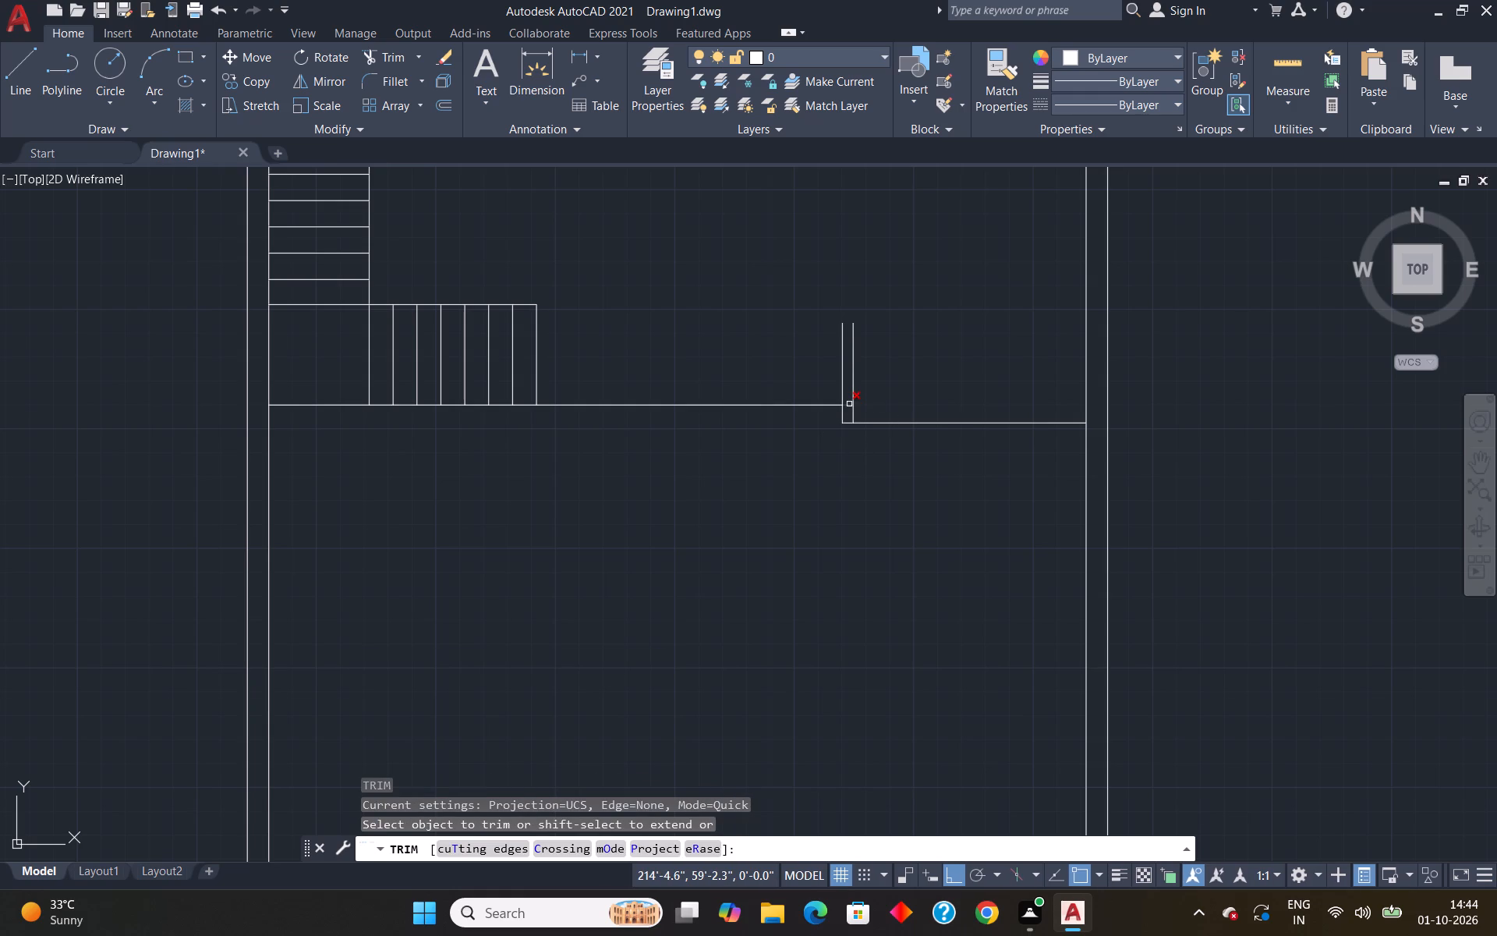
pyautogui.click(849, 404)
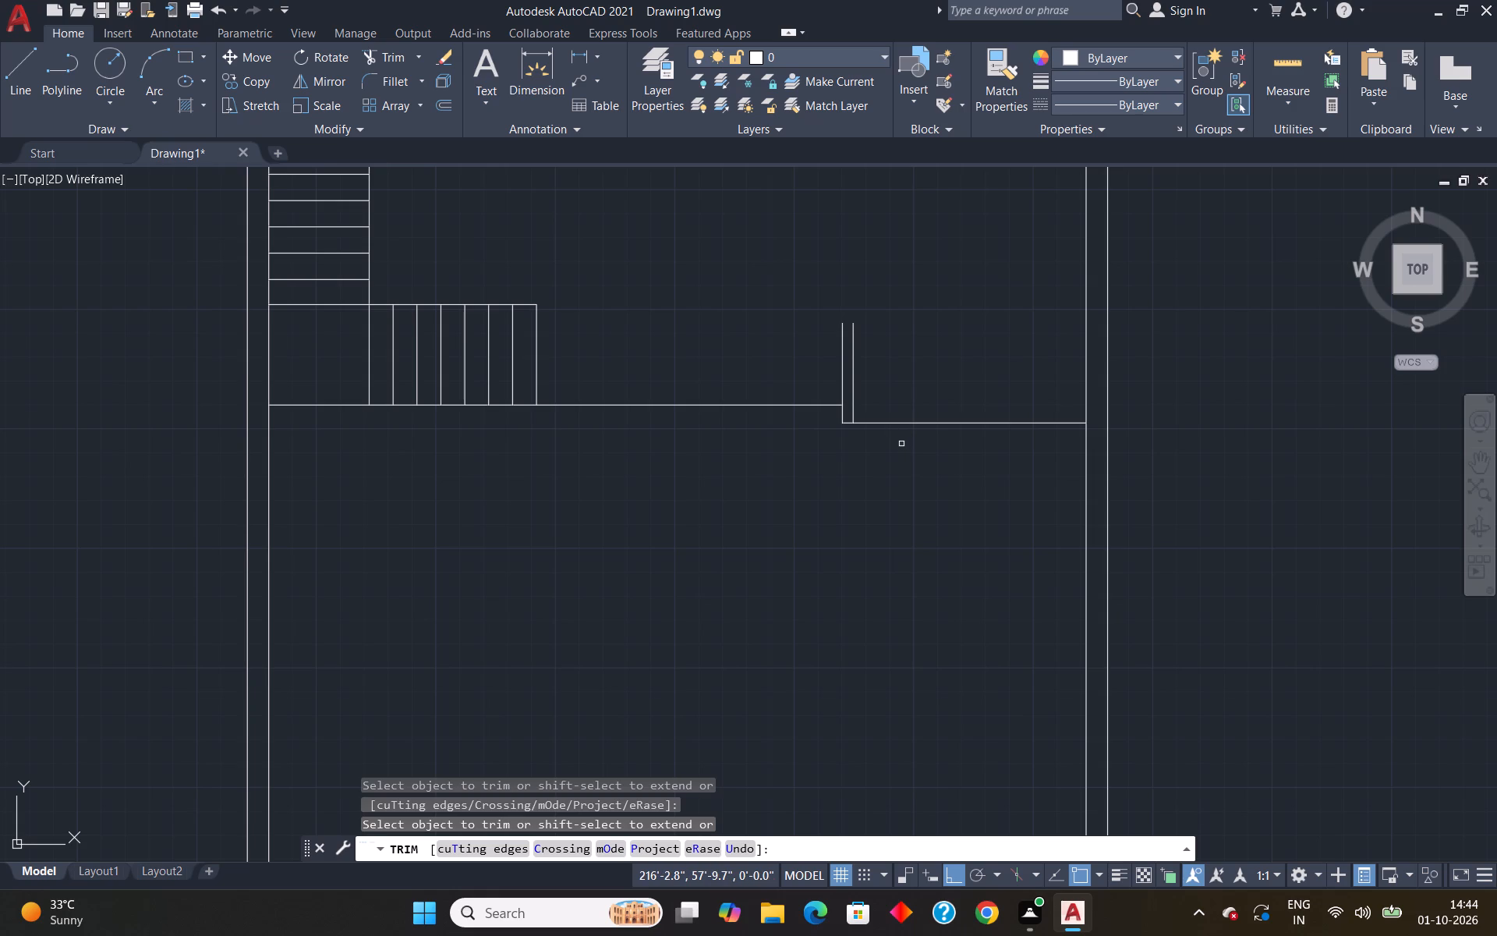
pyautogui.press('Escape')
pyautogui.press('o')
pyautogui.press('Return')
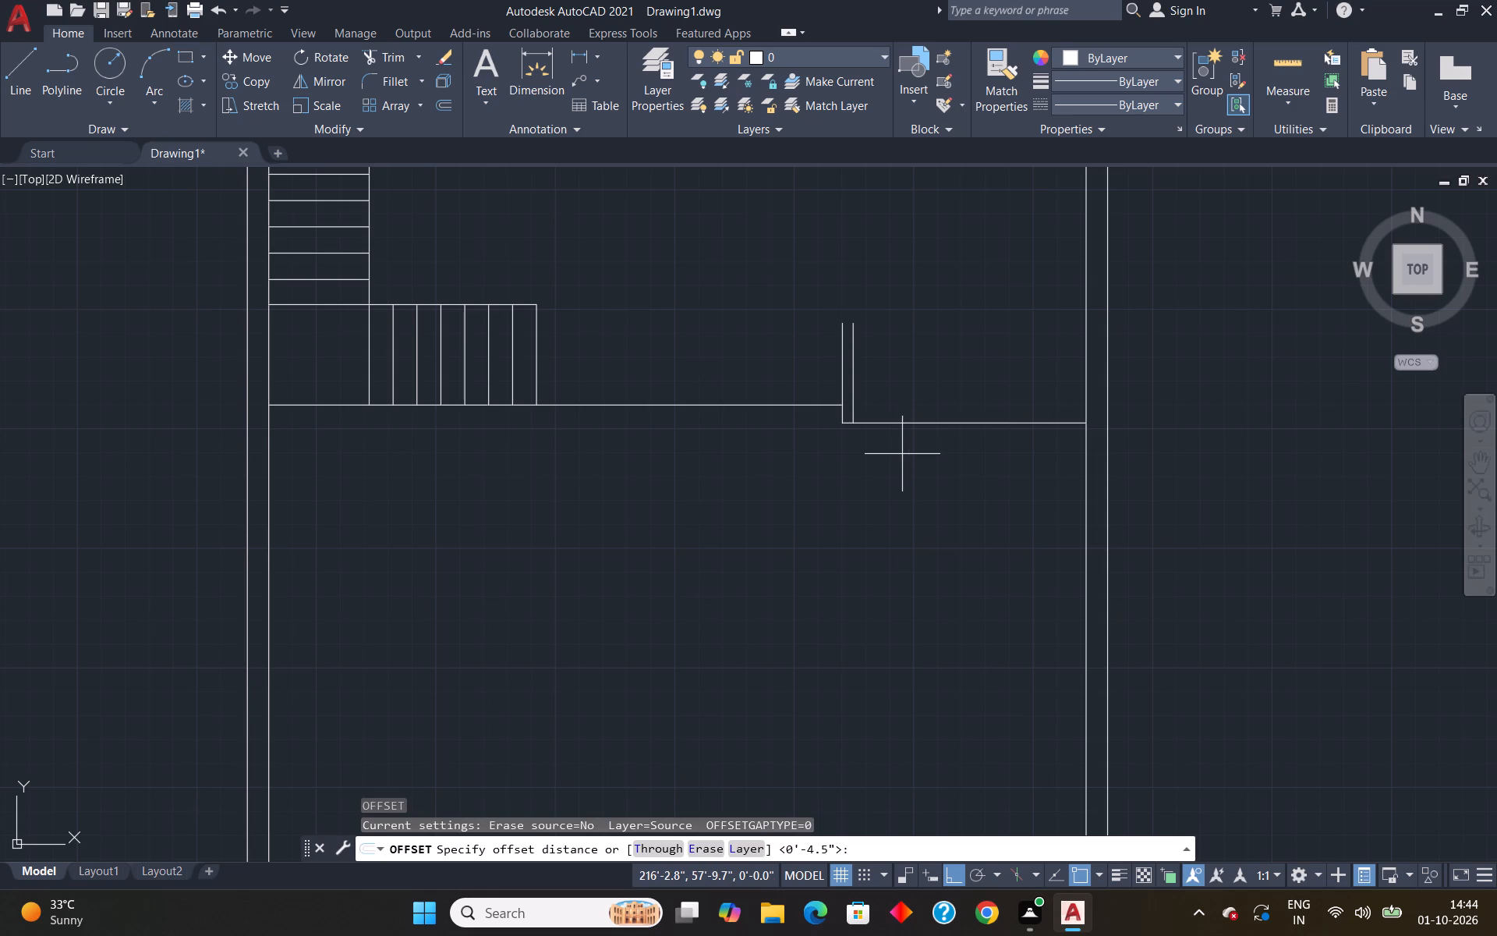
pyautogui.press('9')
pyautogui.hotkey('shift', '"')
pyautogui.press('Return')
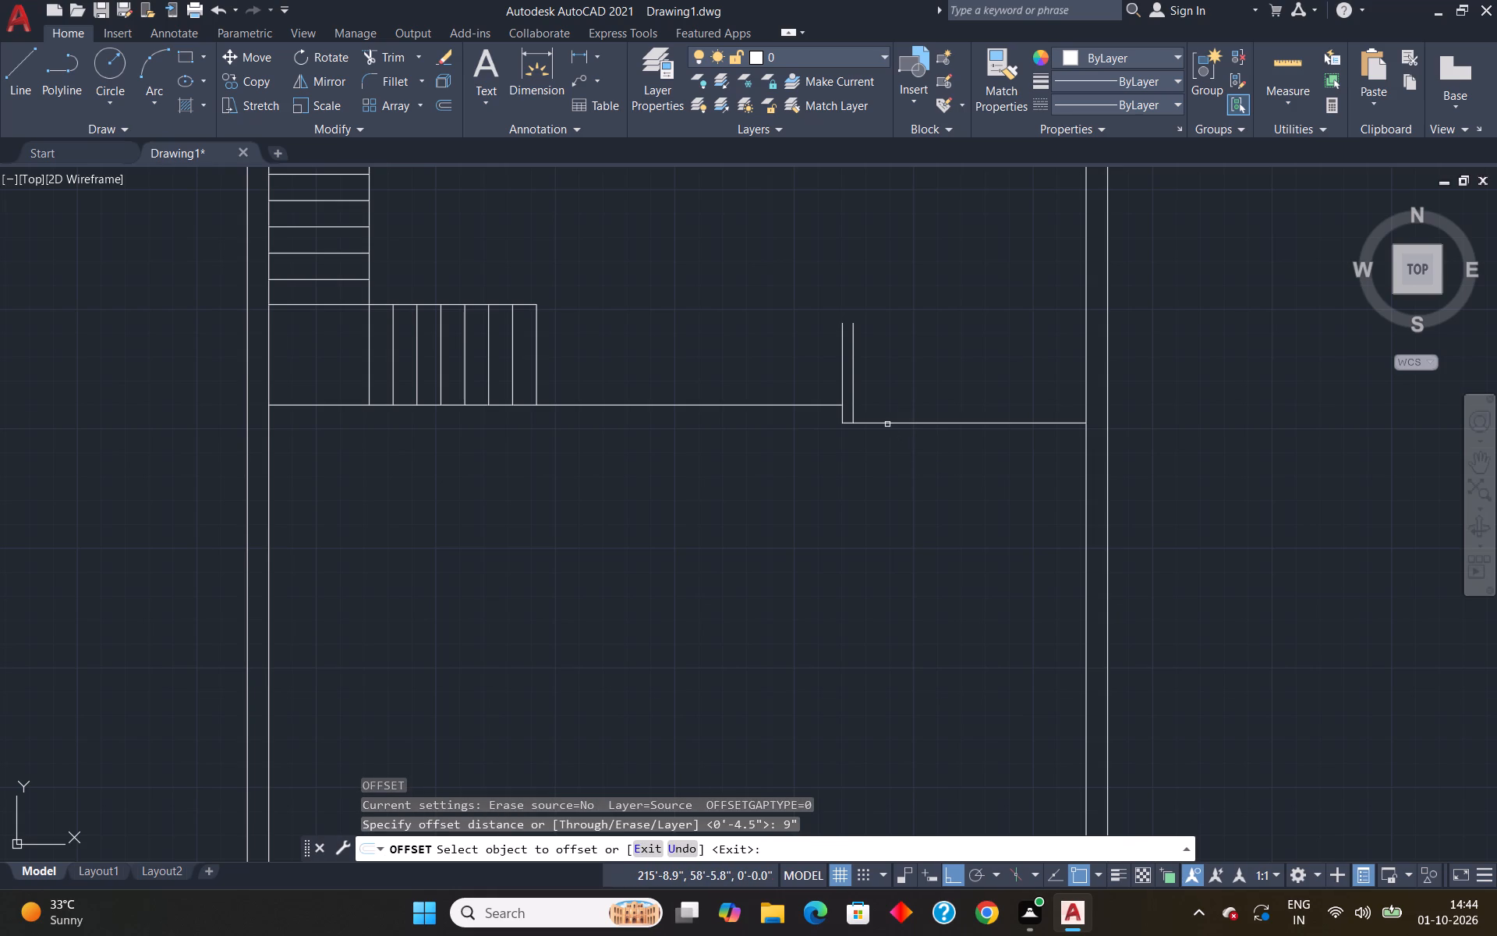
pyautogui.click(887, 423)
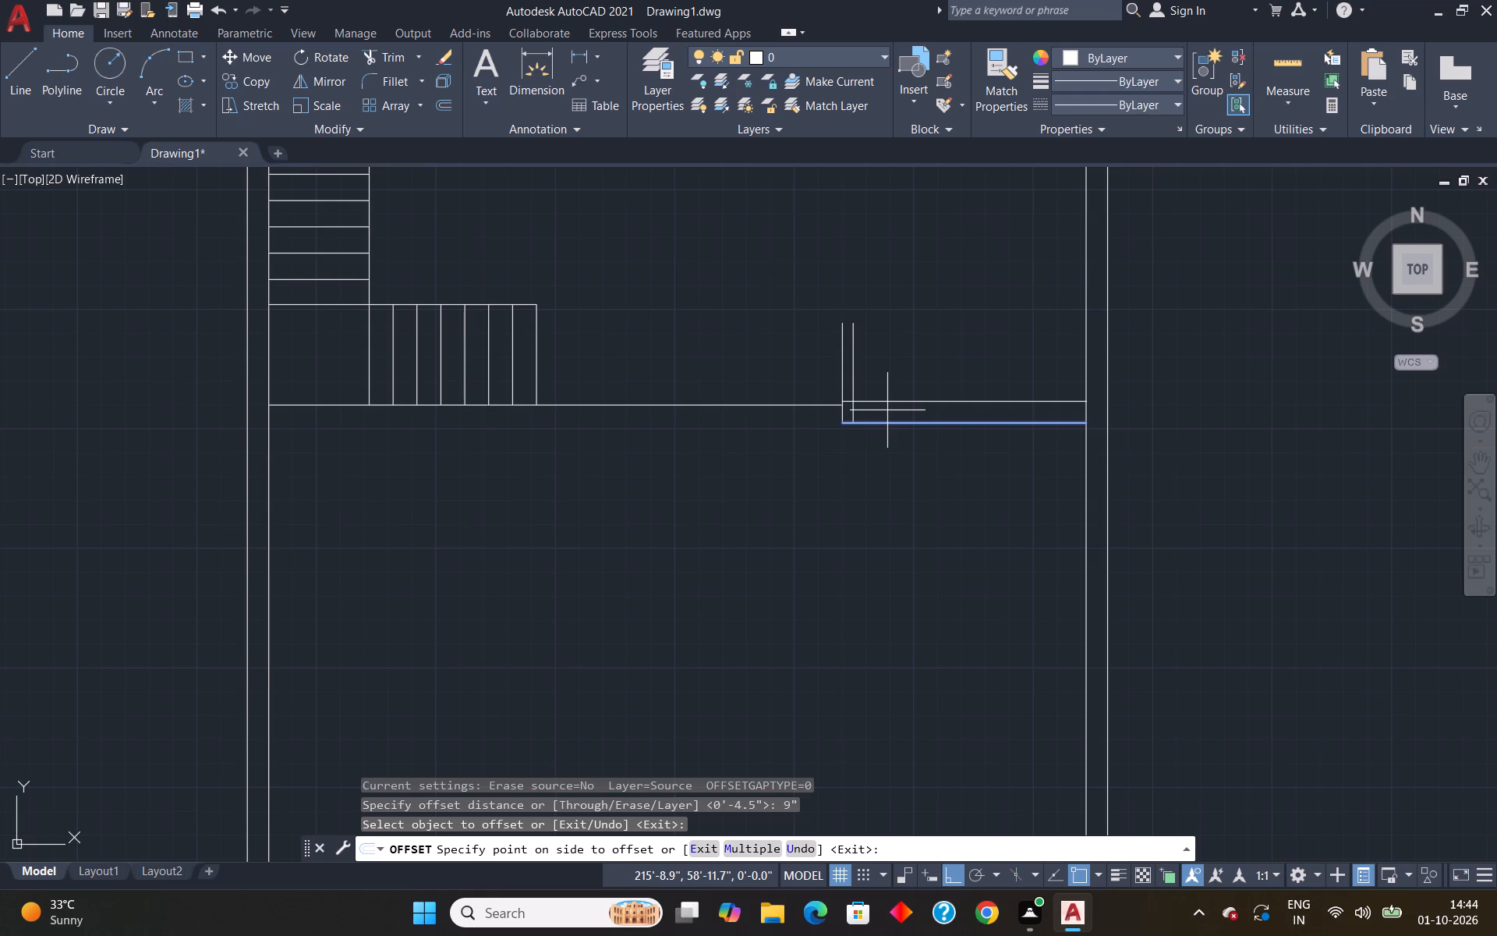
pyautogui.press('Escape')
# Measure the clear distance between the small east room's lower wall and the horizontal line below it.
pyautogui.scroll(-2, 1000, 401)
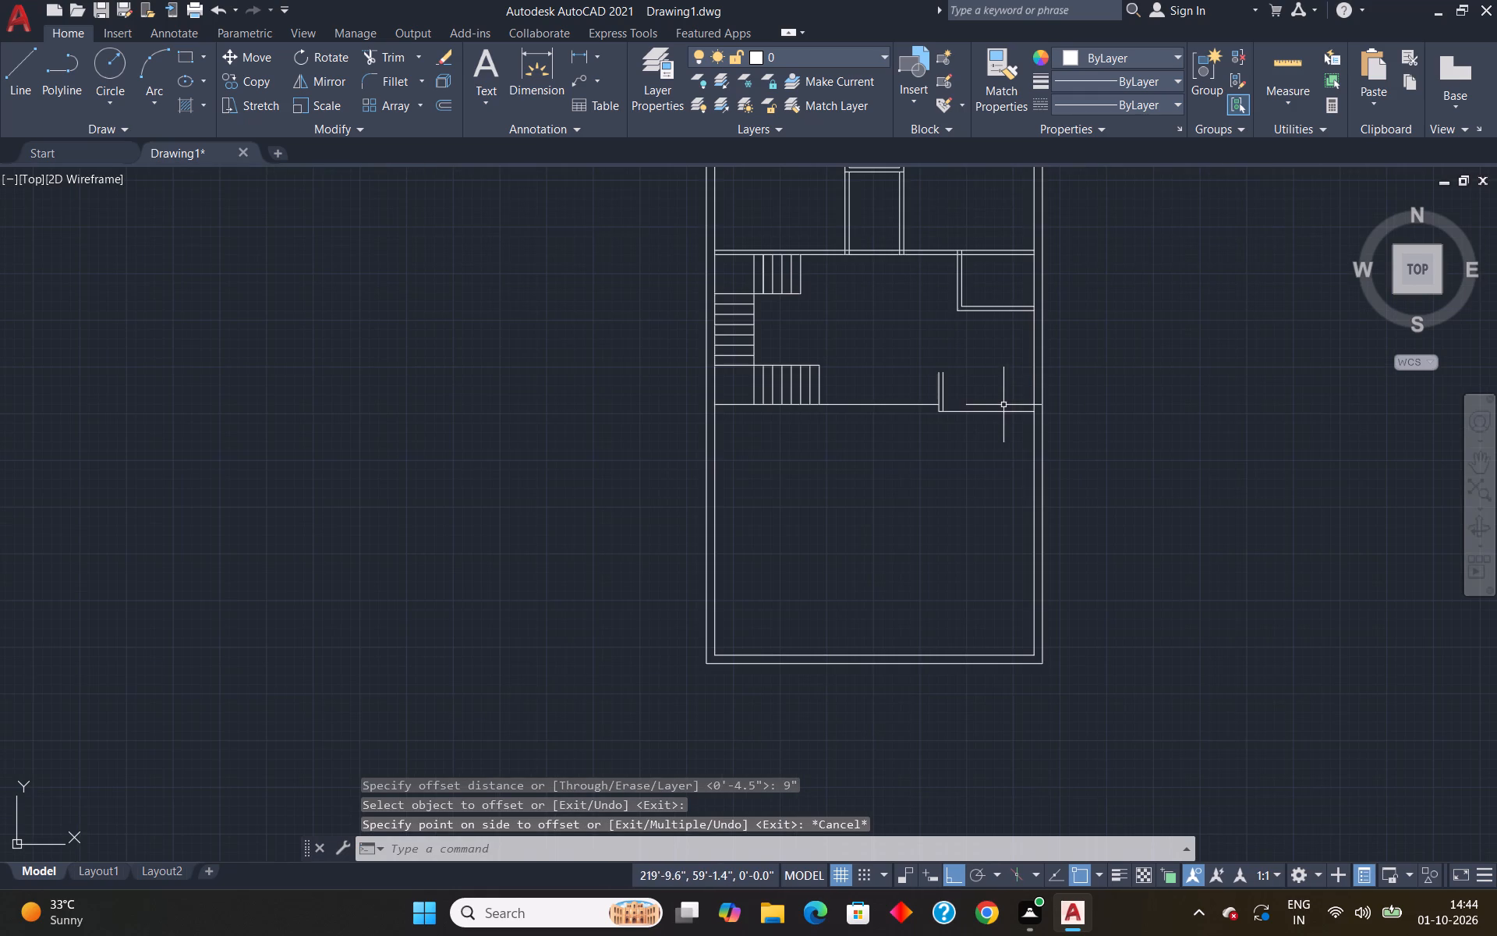
pyautogui.scroll(2, 949, 411)
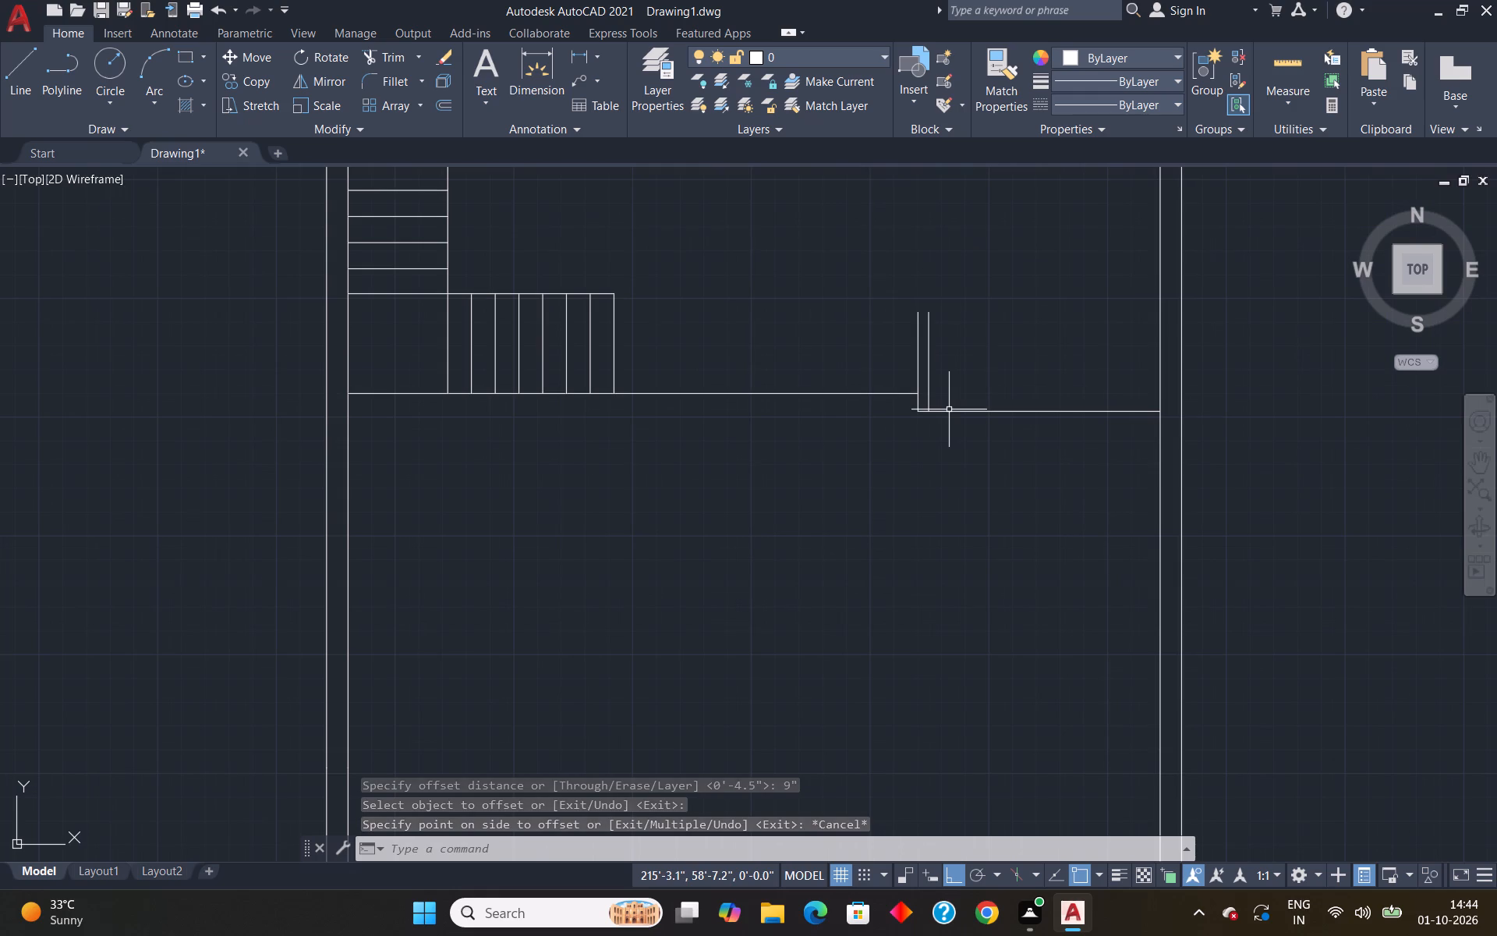
pyautogui.scroll(-2, 1019, 289)
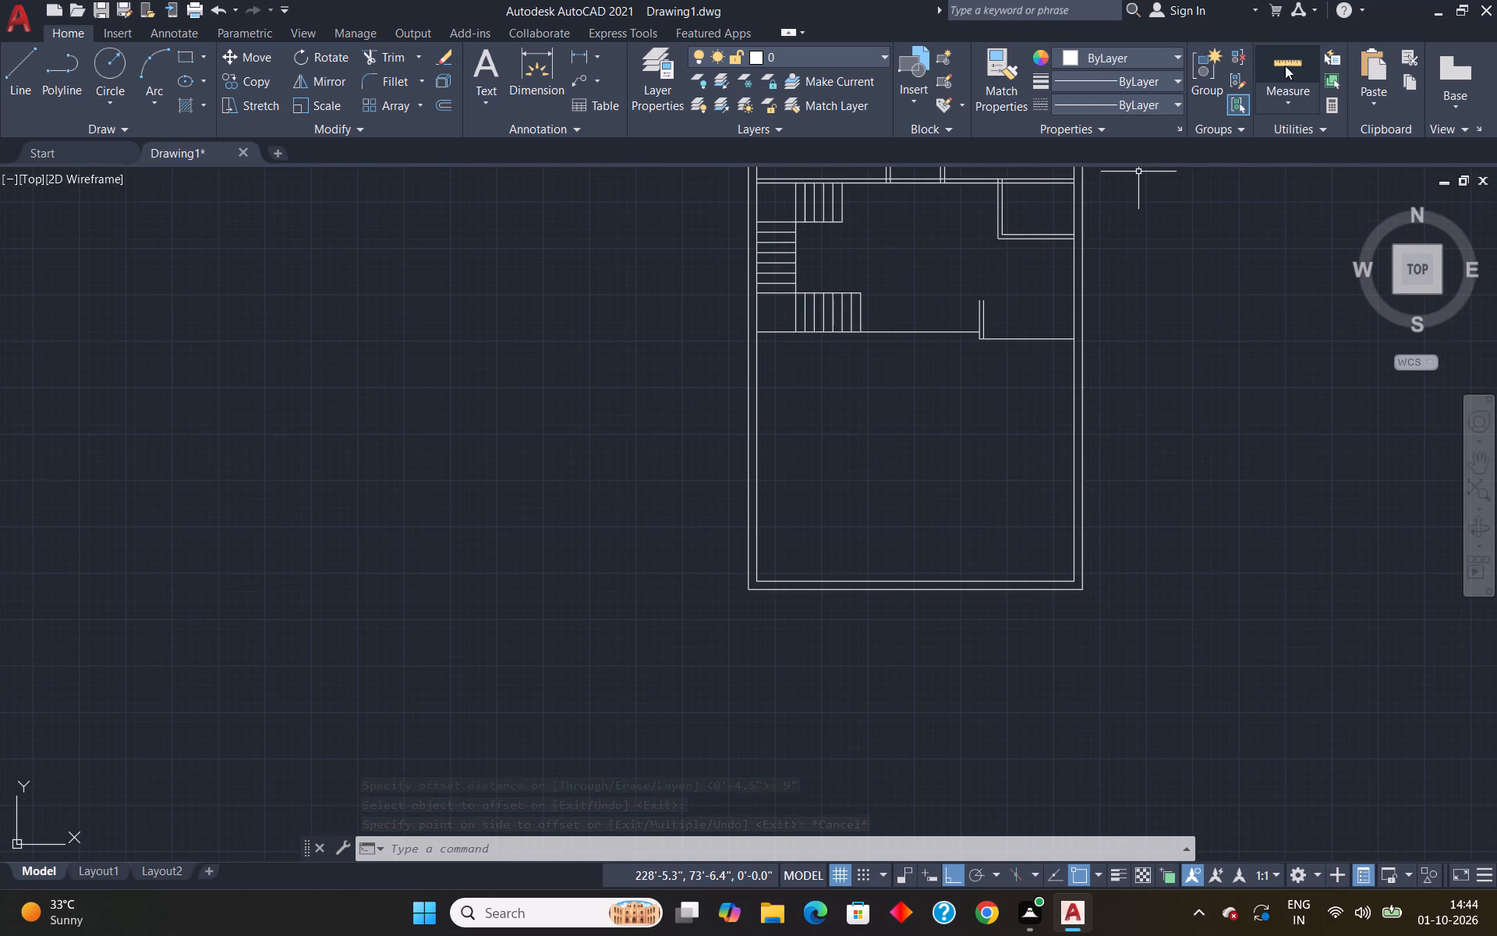
pyautogui.click(1284, 66)
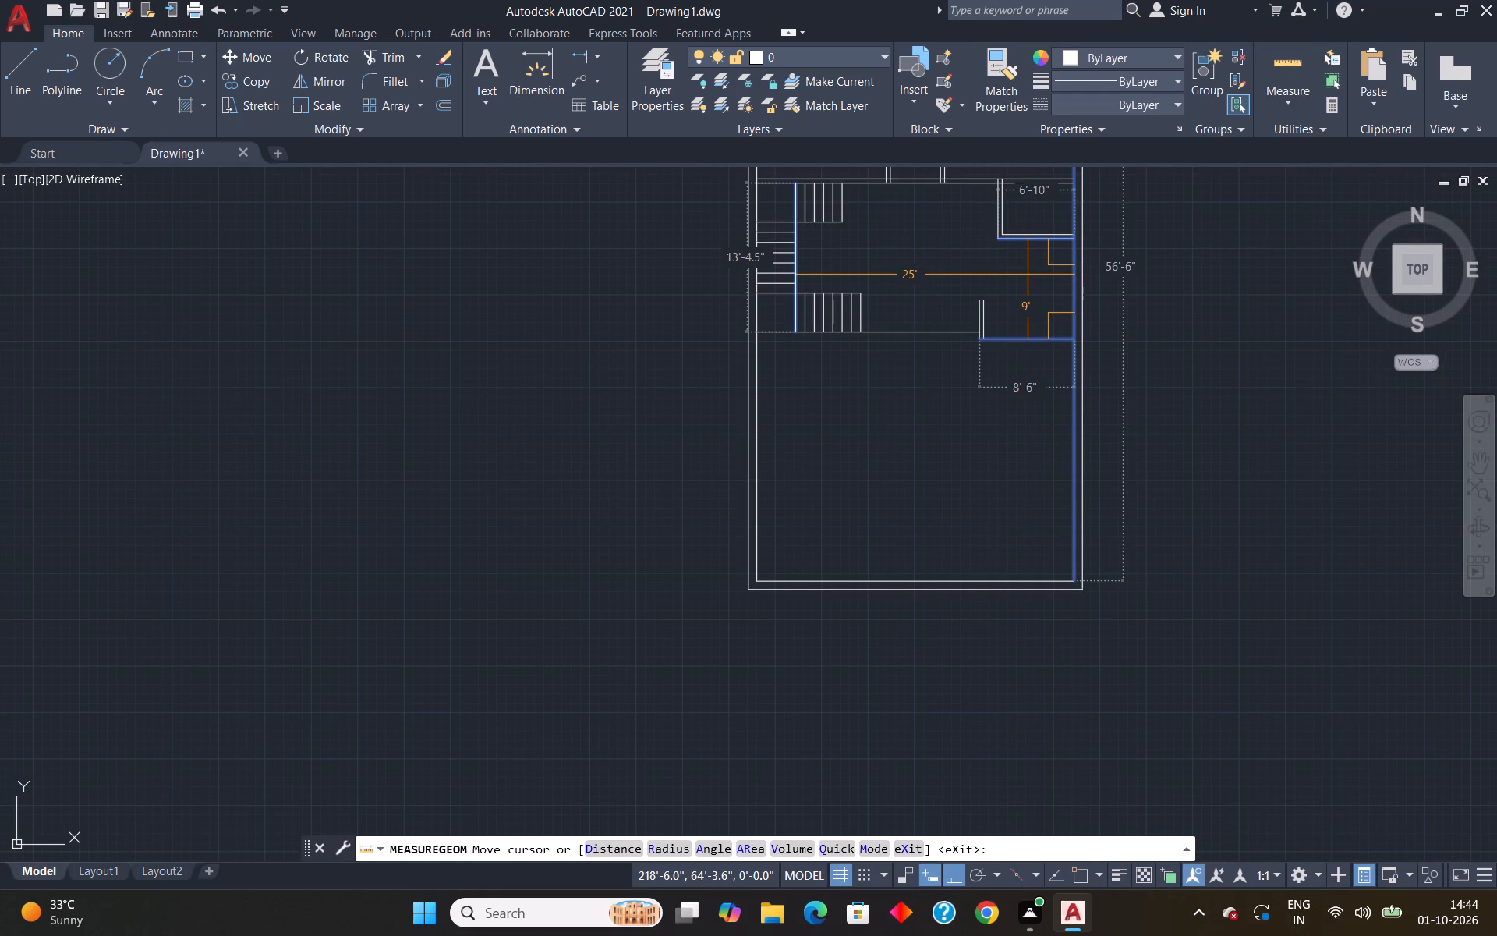
pyautogui.press('Escape')
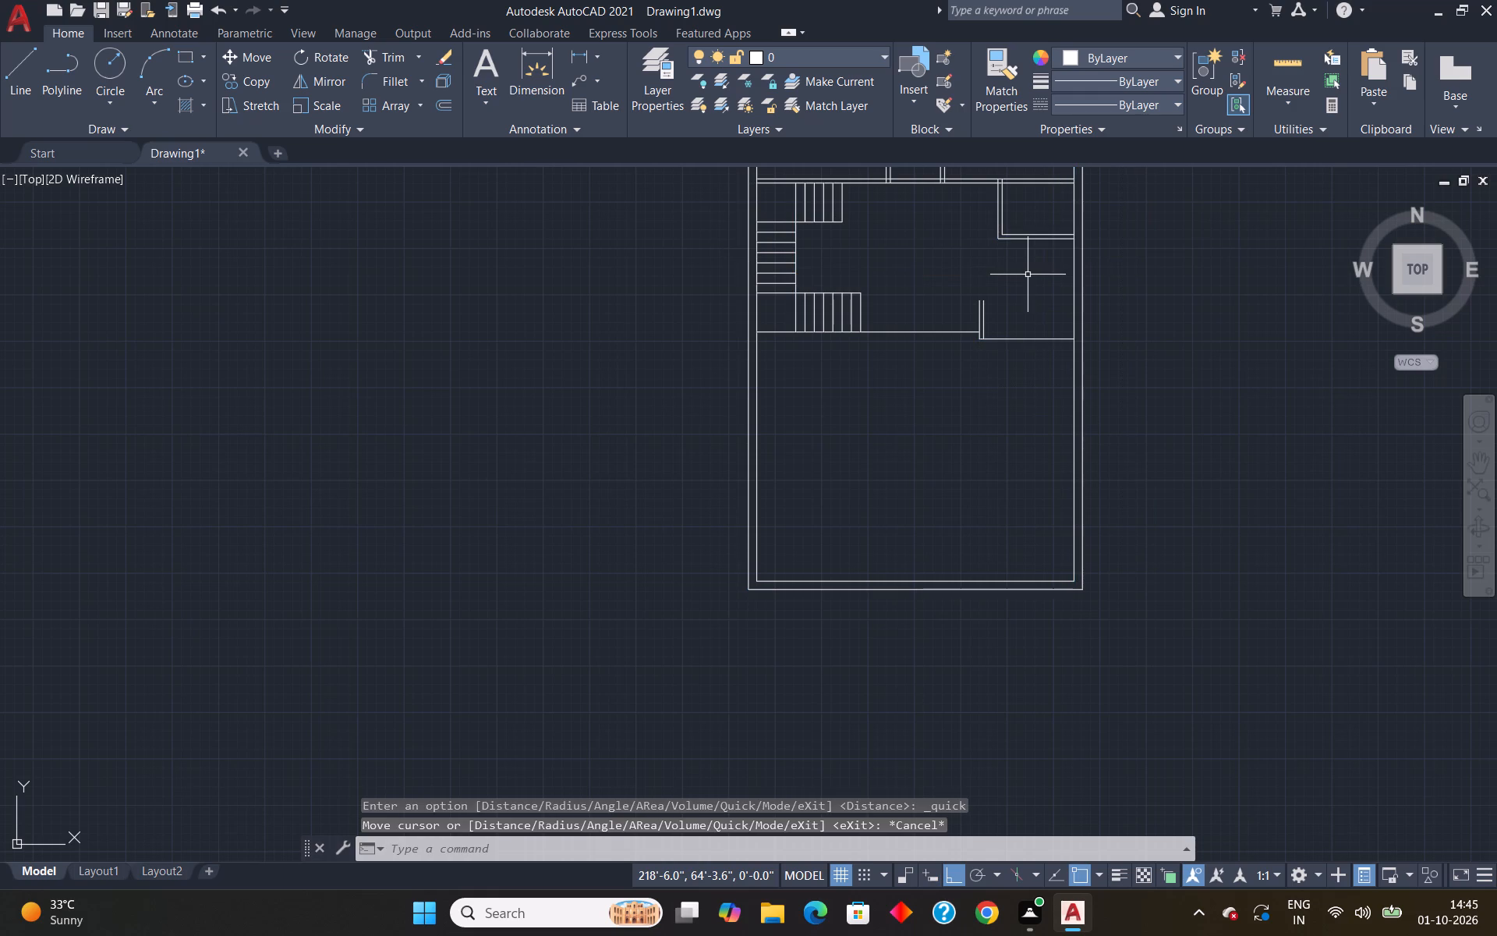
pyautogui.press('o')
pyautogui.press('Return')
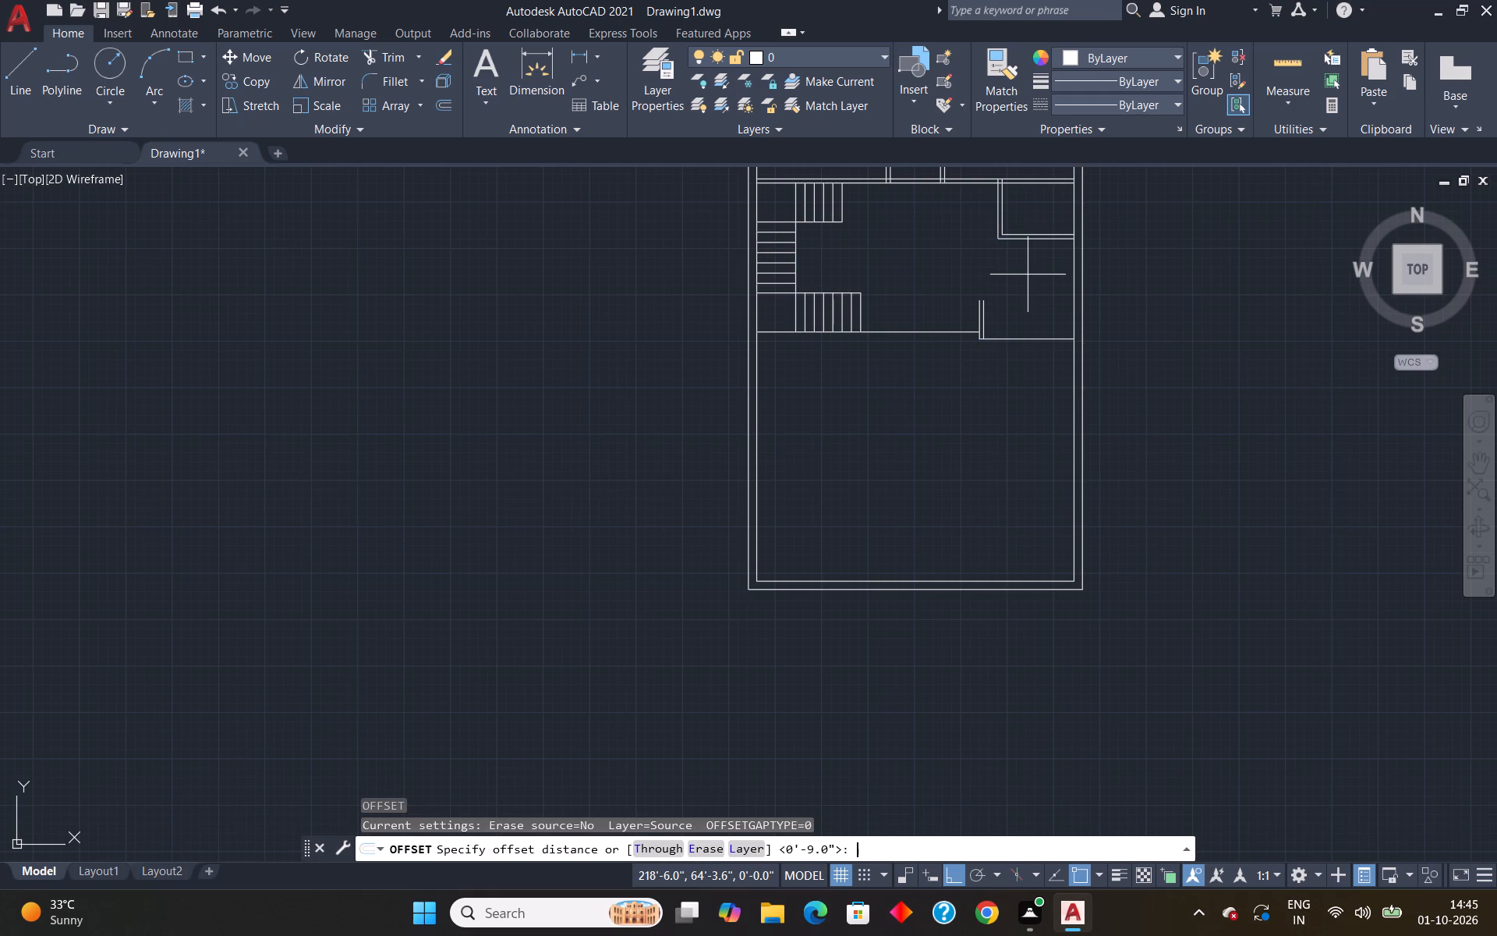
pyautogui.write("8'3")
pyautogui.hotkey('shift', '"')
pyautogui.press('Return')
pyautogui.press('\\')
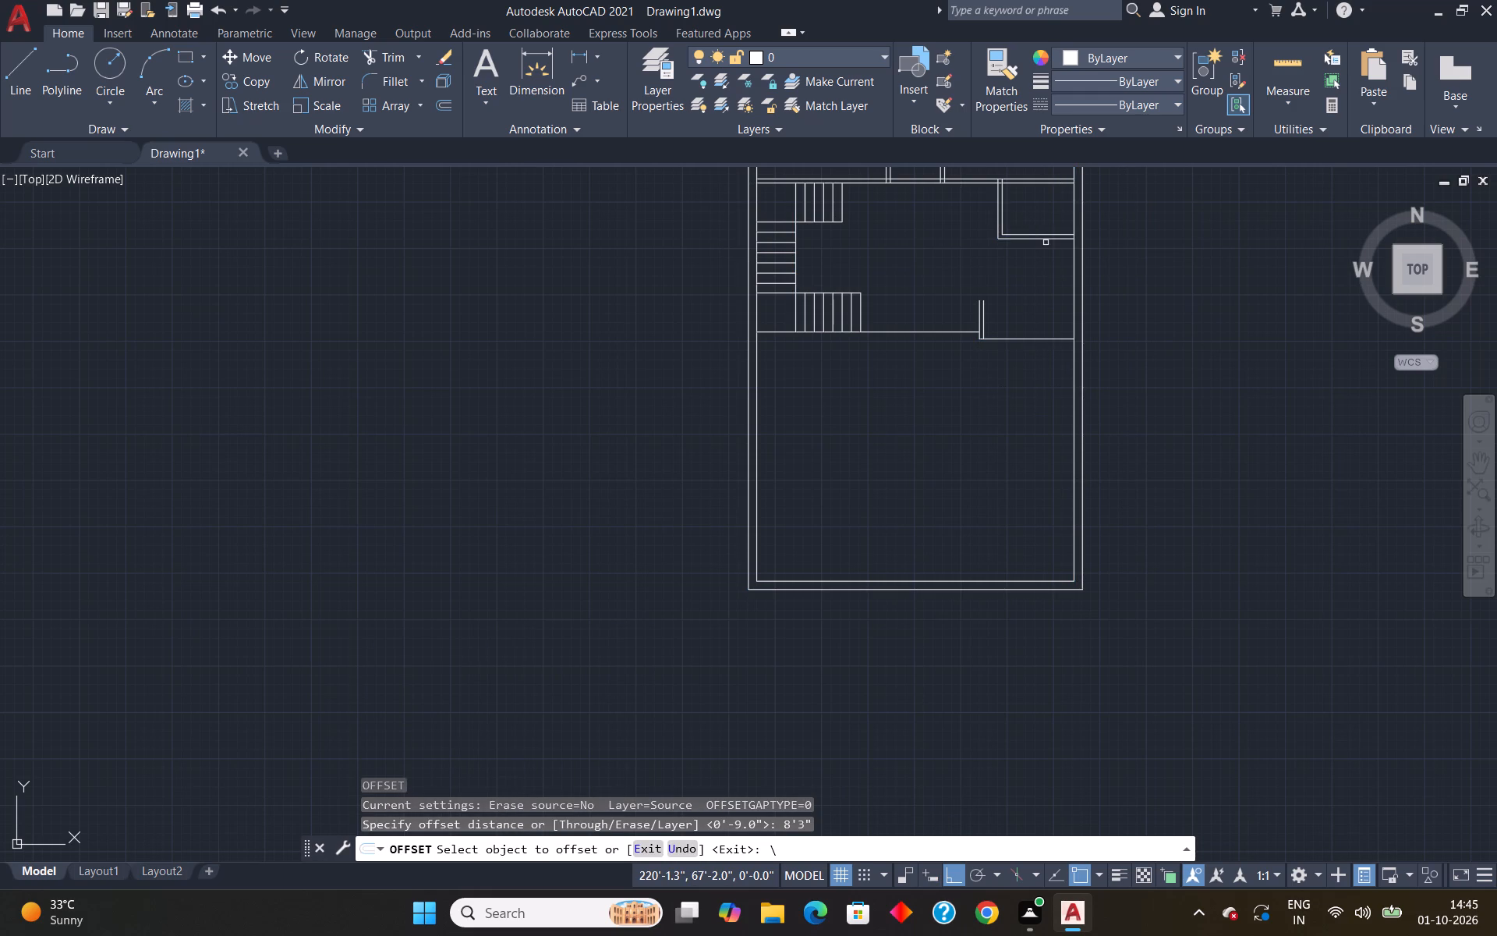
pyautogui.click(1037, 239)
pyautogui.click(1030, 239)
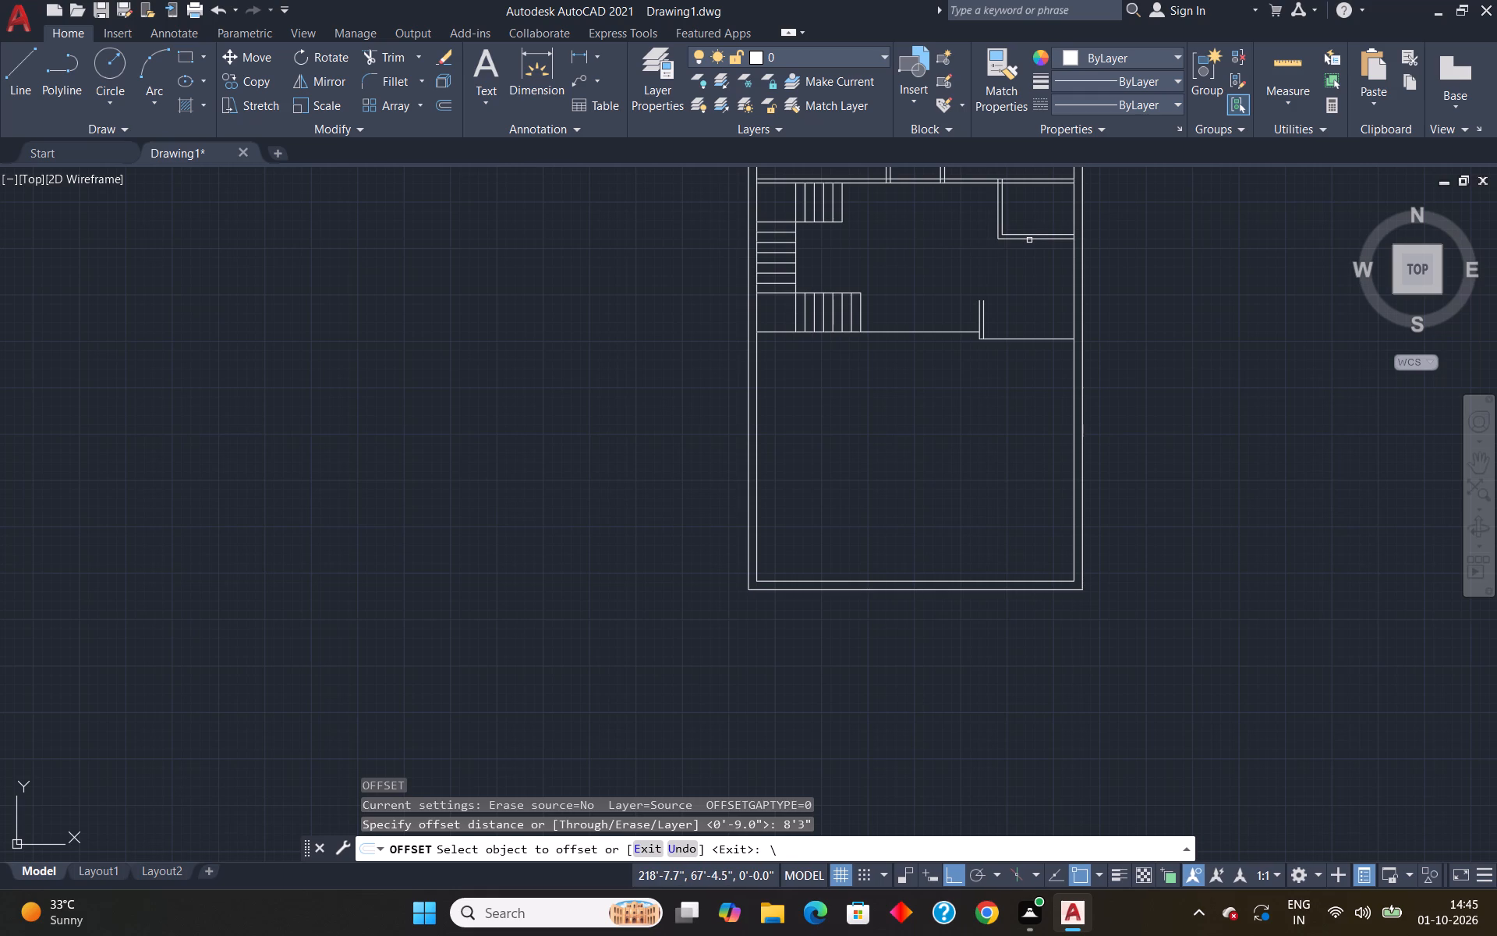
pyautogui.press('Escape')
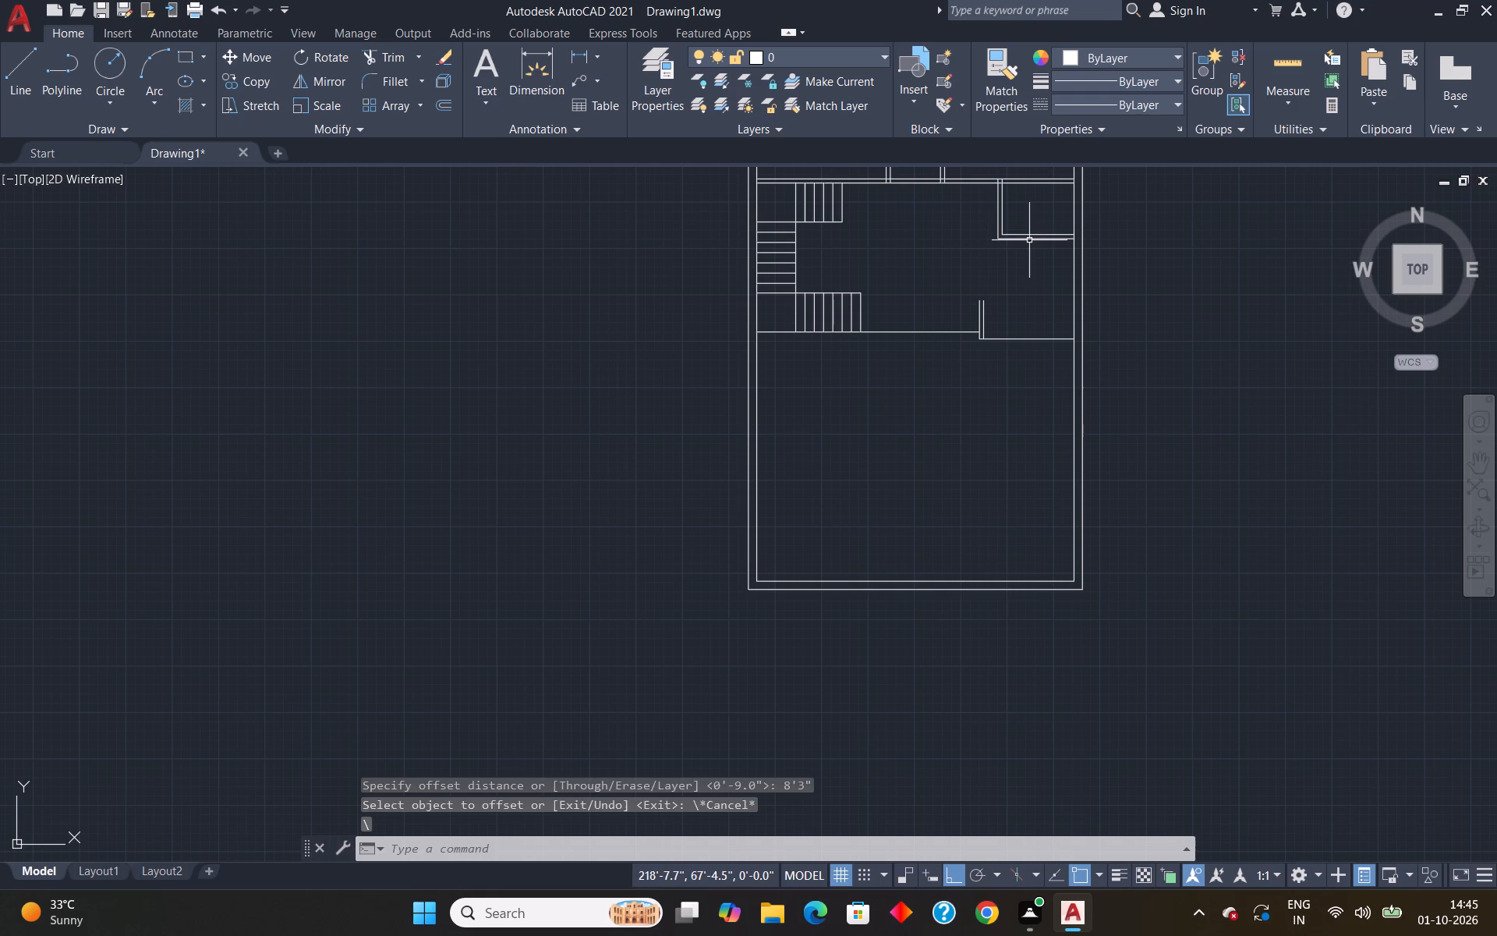
# Offset the lower line of the small east room's bottom wall 8'3" south.
pyautogui.press('o')
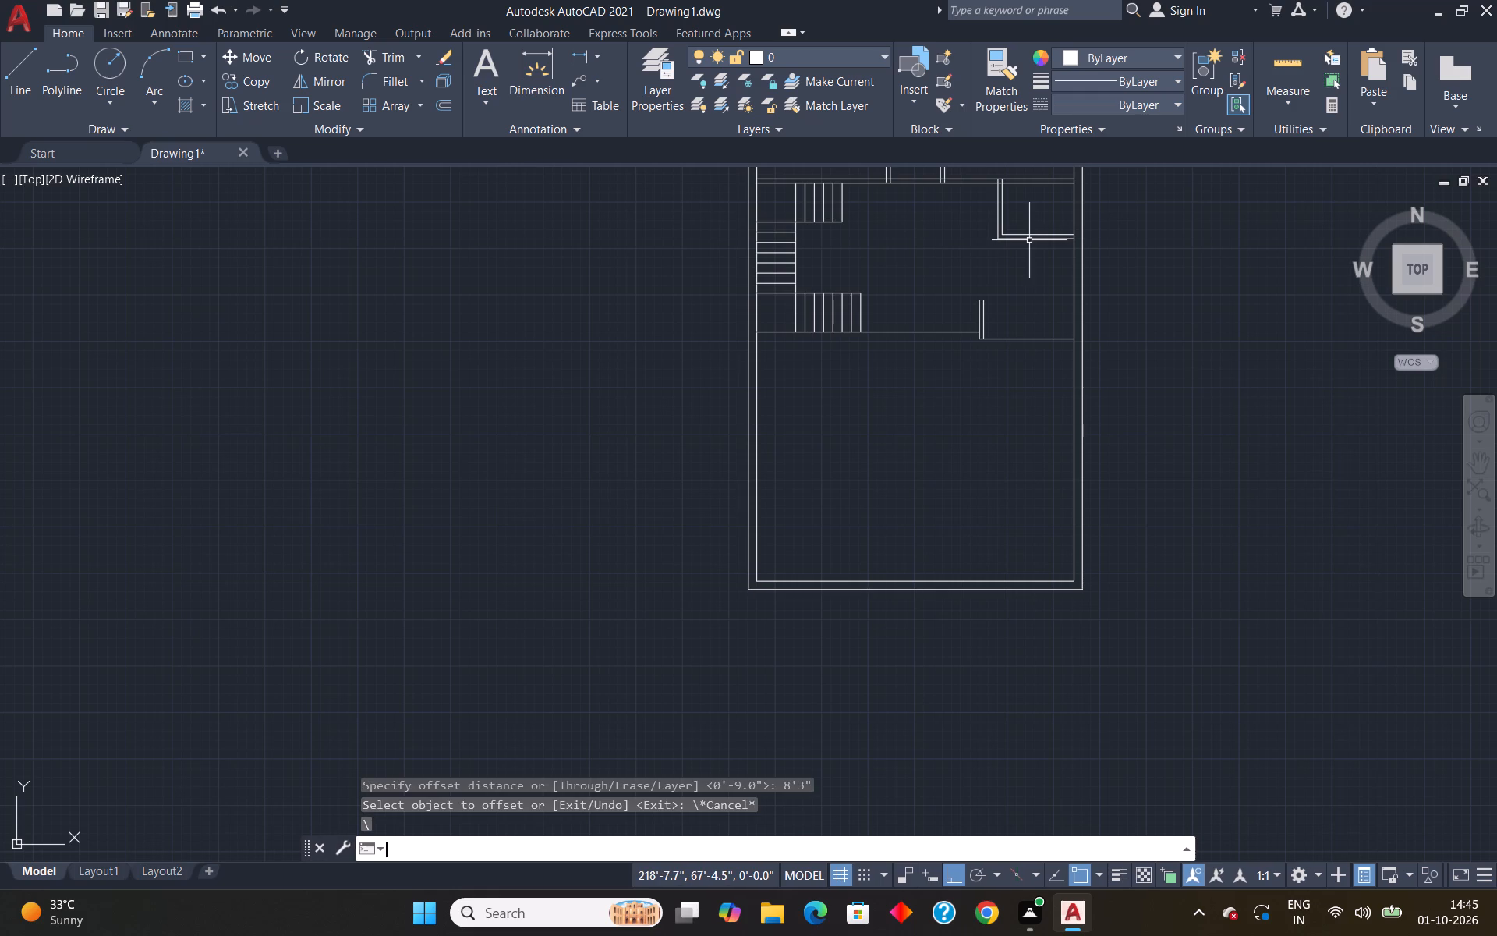
pyautogui.press('Return')
pyautogui.press('8')
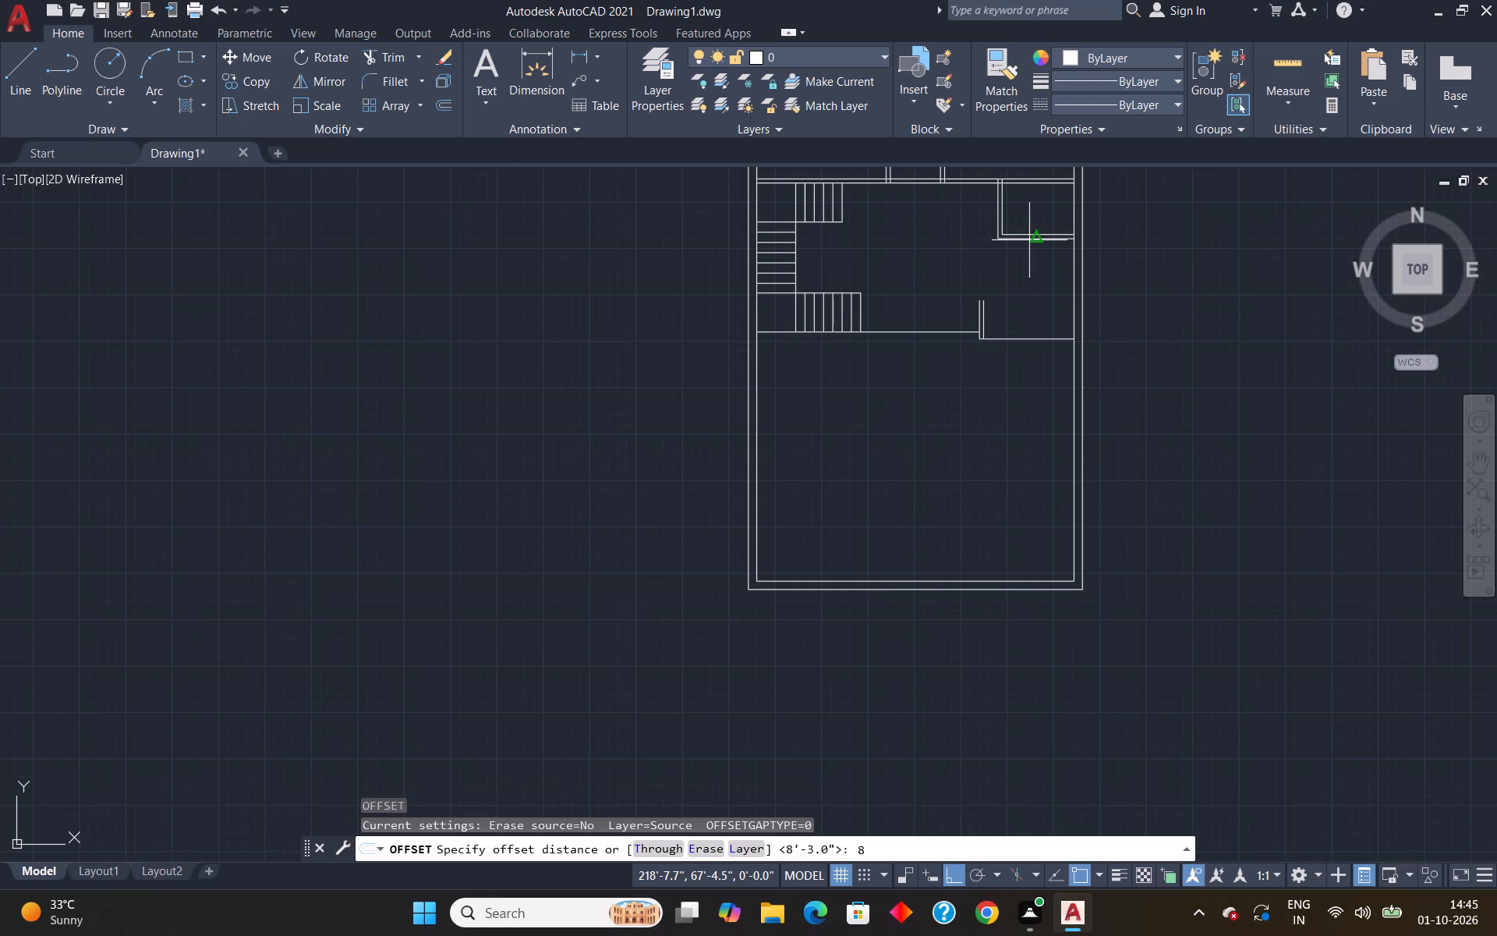
pyautogui.write('\'3"')
pyautogui.press('Return')
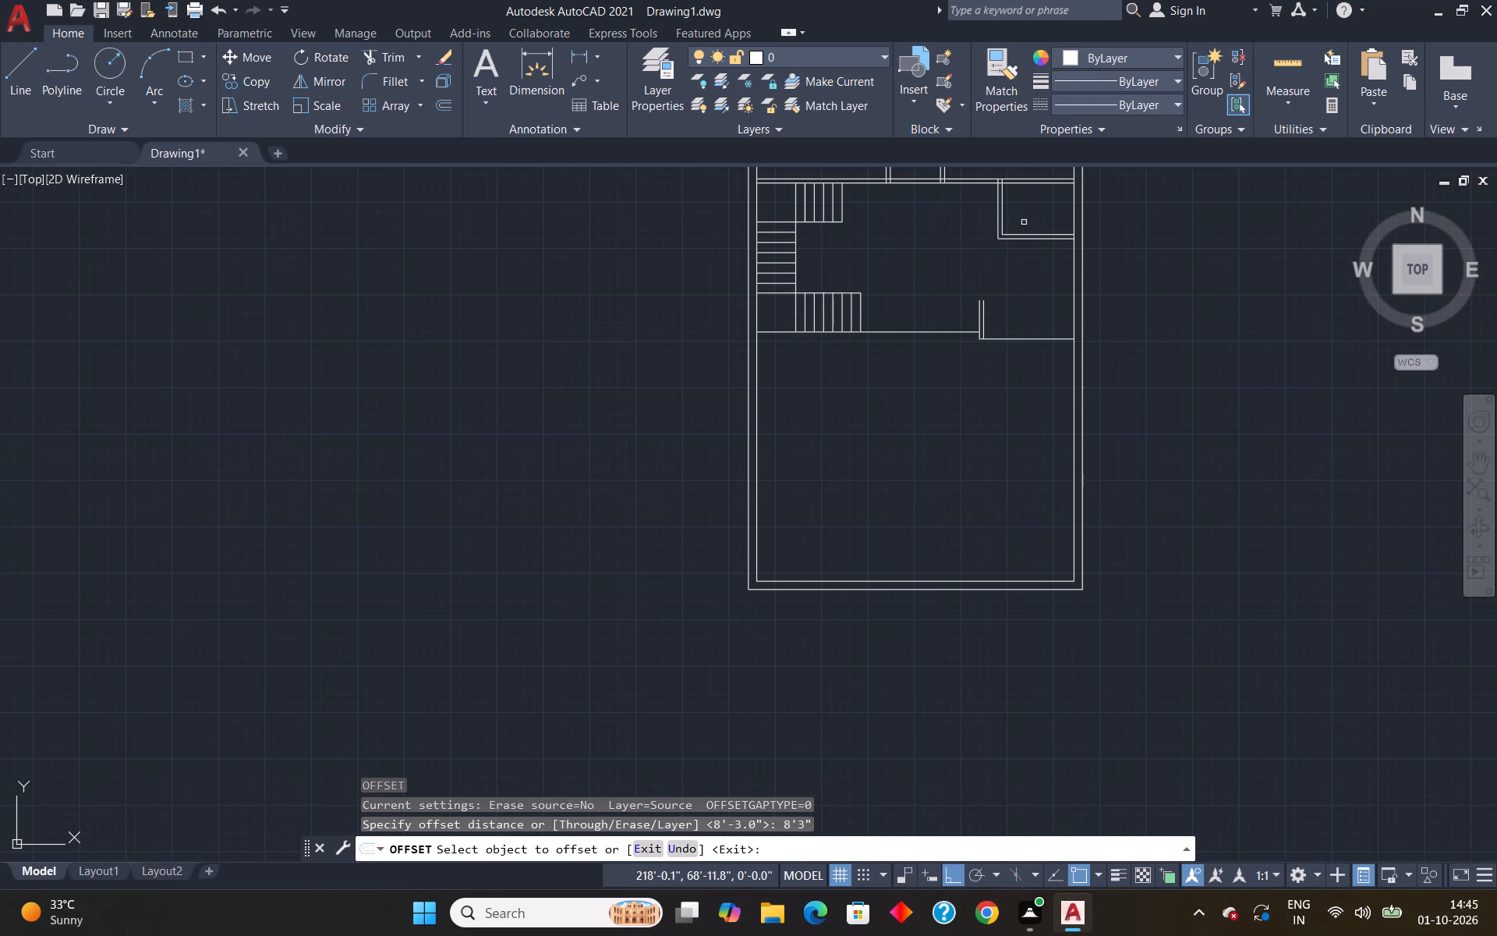
pyautogui.click(1039, 238)
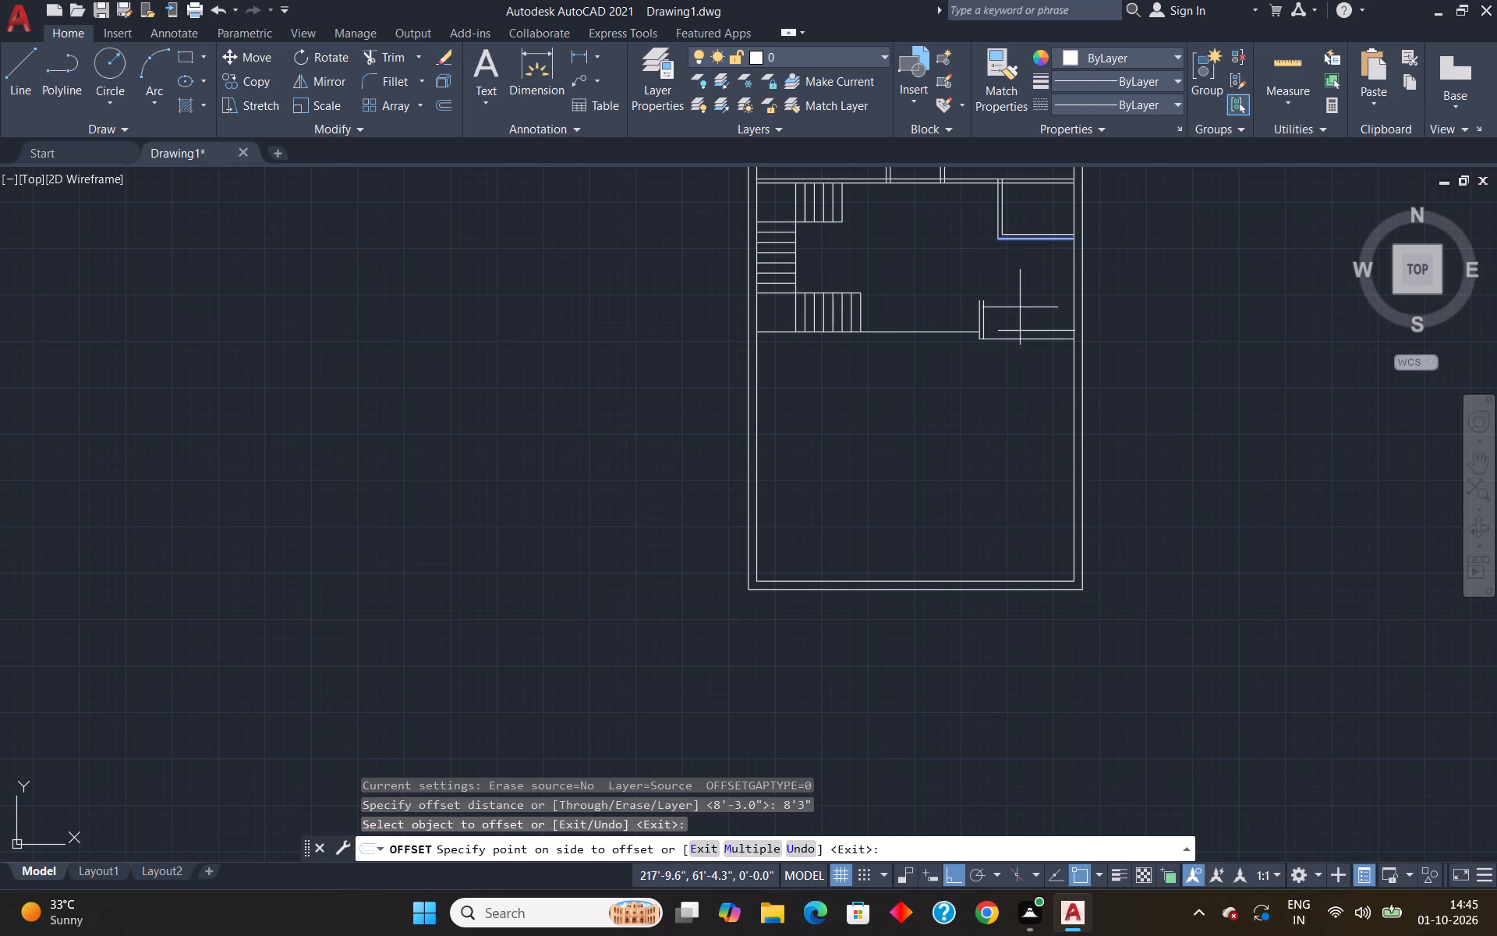
pyautogui.click(1020, 307)
pyautogui.press('space')
# Extend the new horizontal line west across the short partition's east face to its west face line.
pyautogui.write('ex')
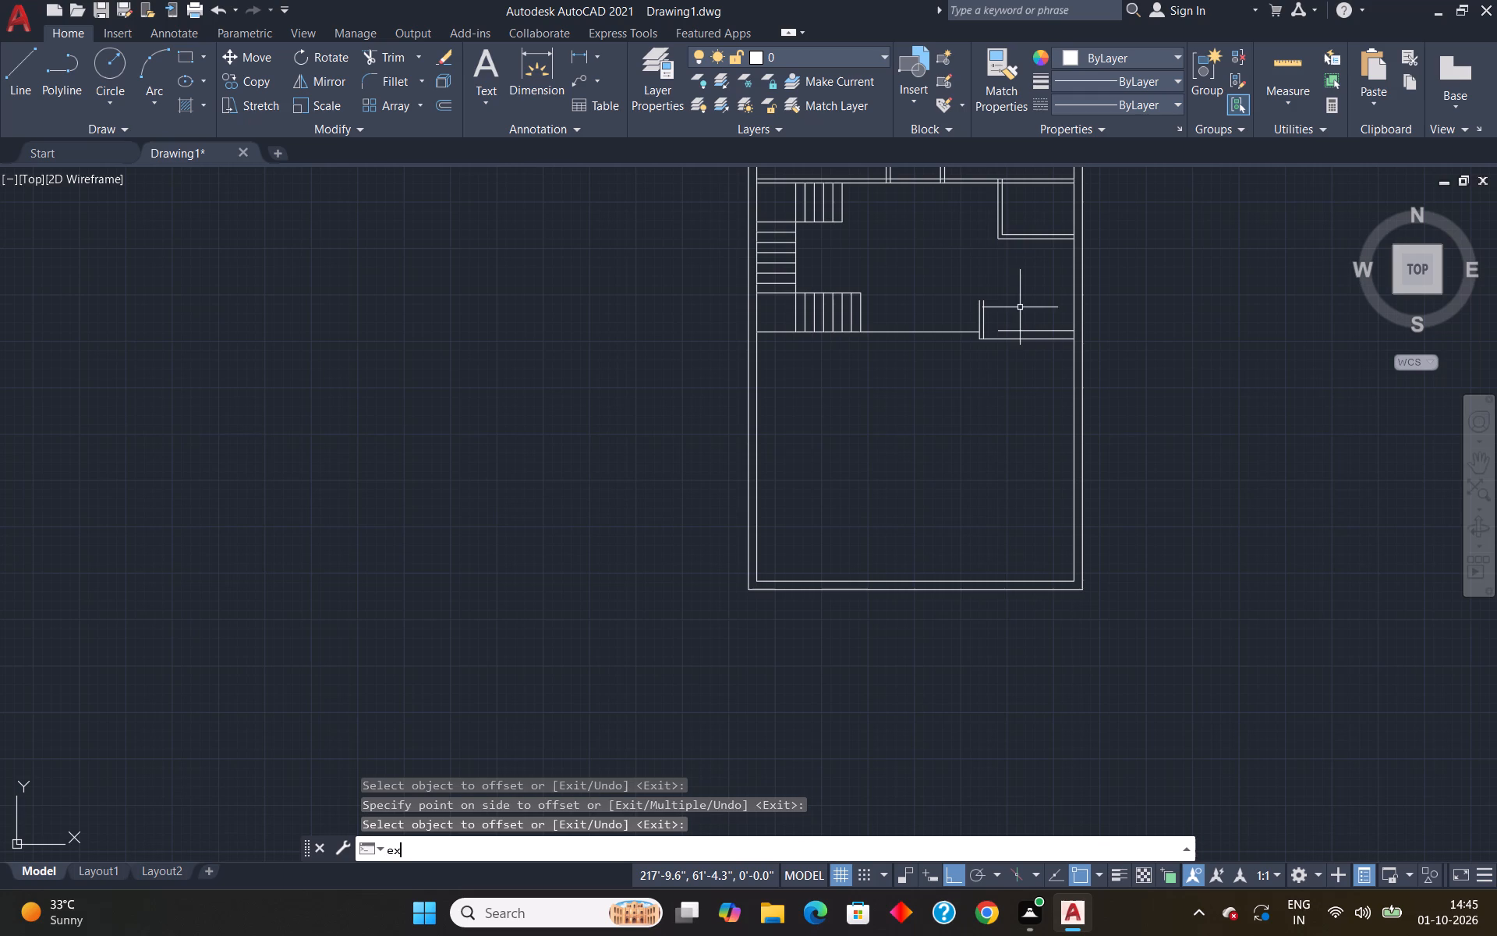
pyautogui.press('Return')
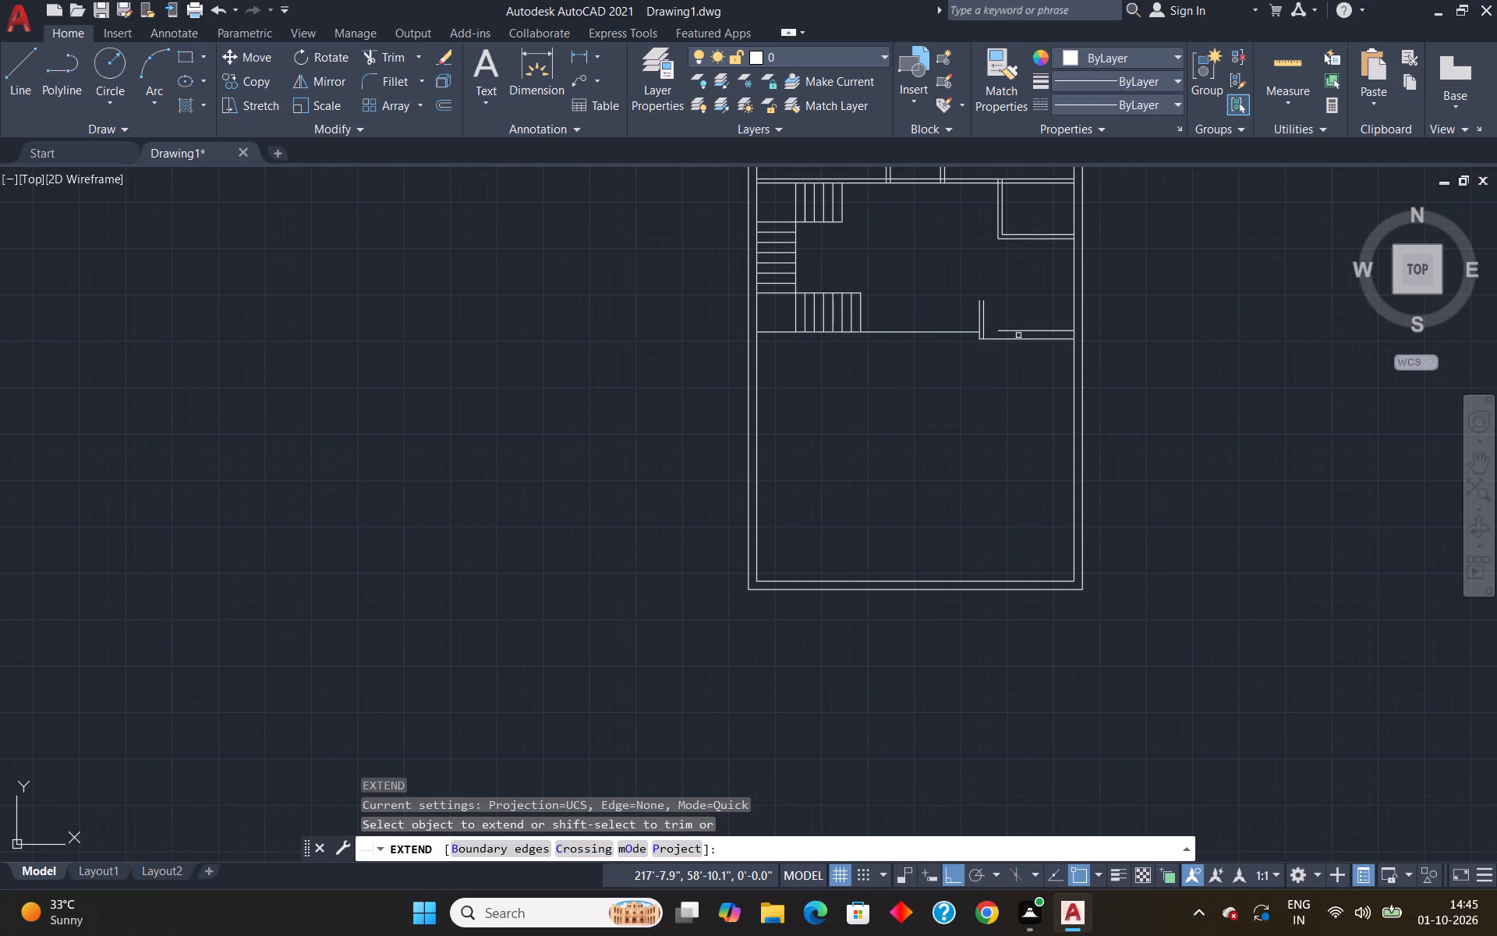
pyautogui.click(1018, 333)
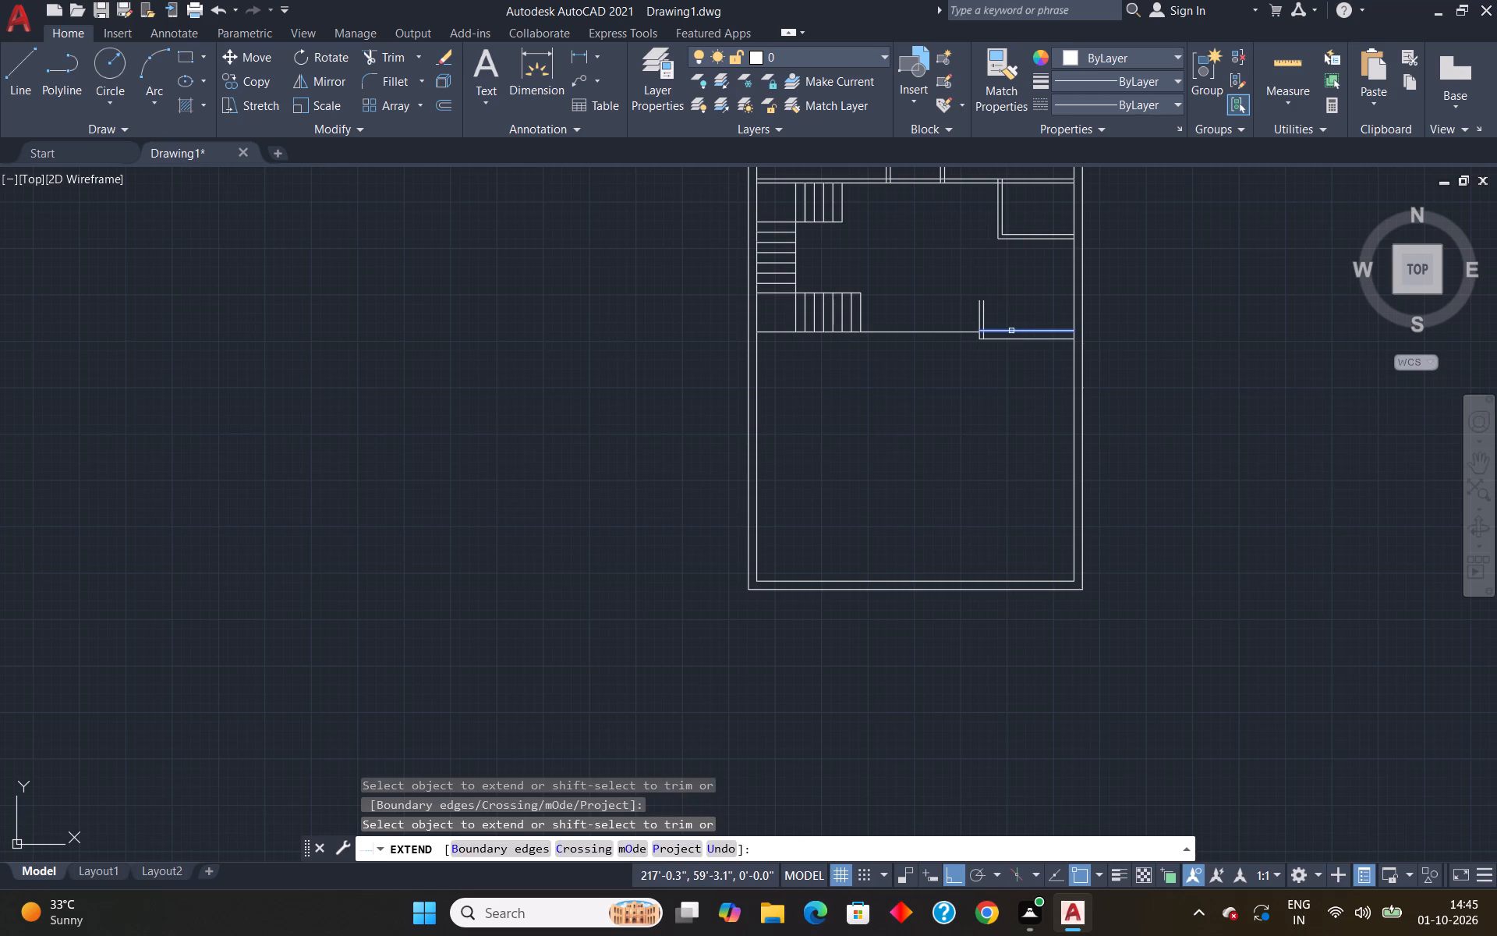
pyautogui.click(1011, 331)
pyautogui.press('Escape')
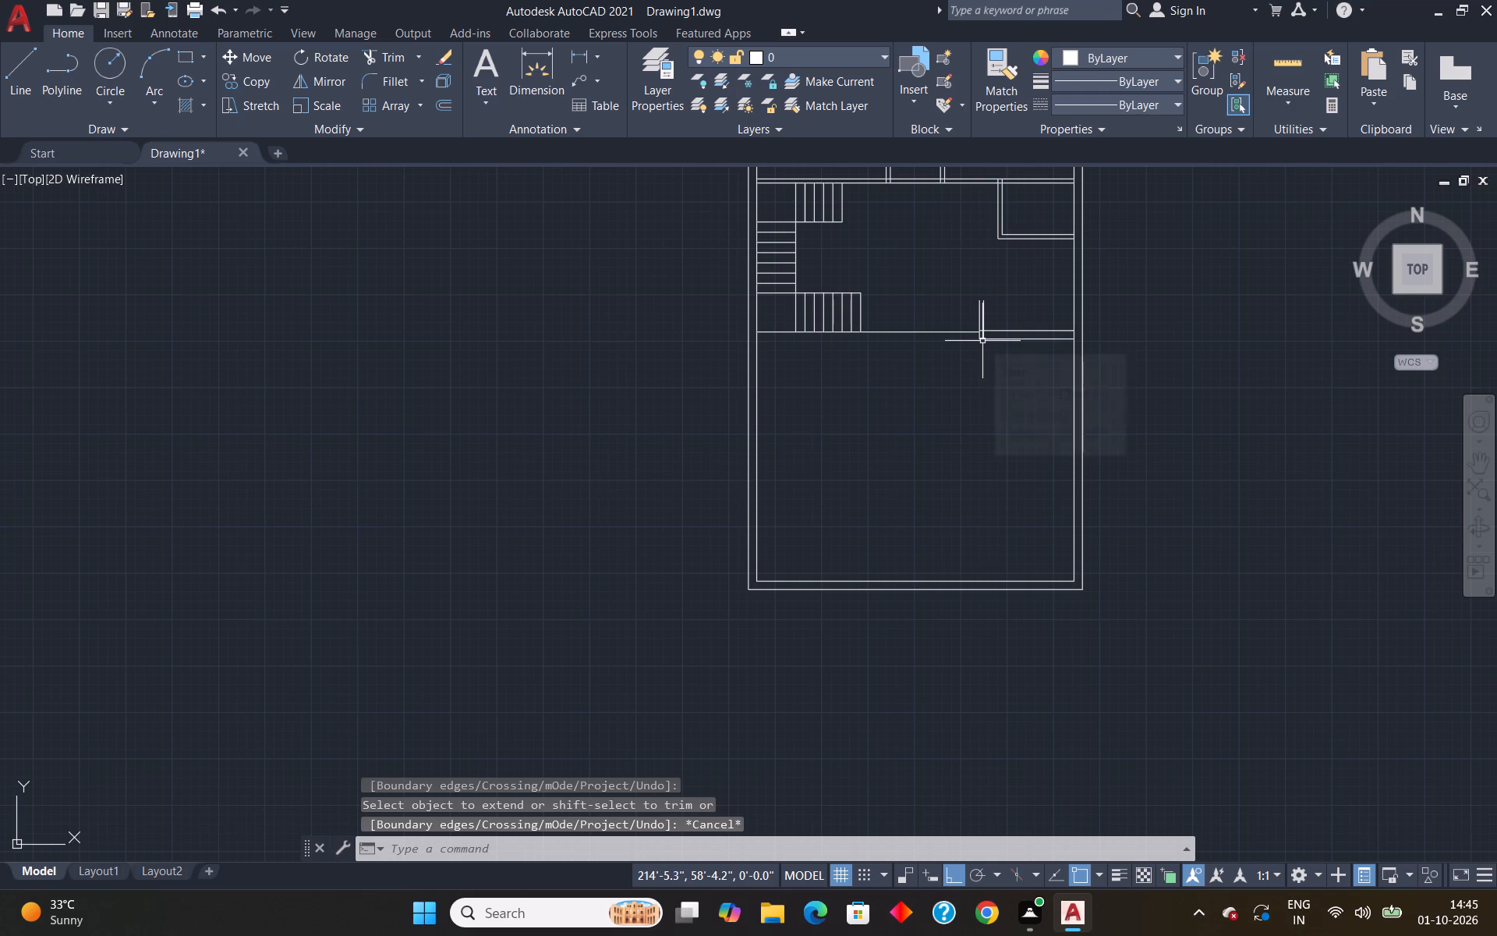
# Trim the new horizontal line and the short partition's east face where they overrun their corner.
pyautogui.write('tr')
pyautogui.press('Return')
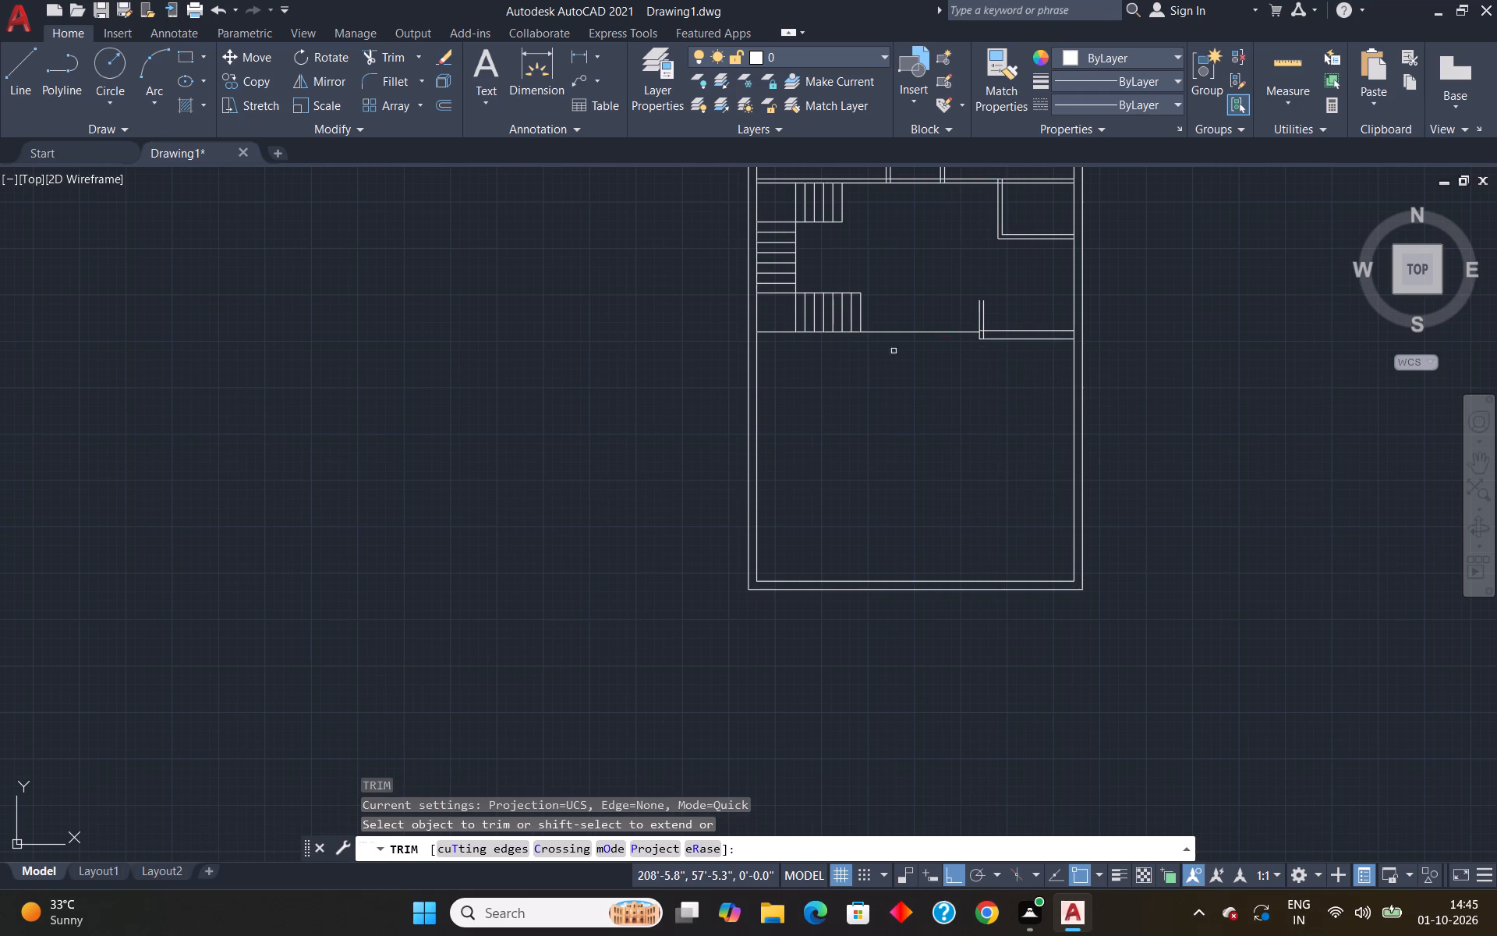
pyautogui.scroll(4, 968, 356)
pyautogui.moveTo(1043, 188); pyautogui.dragTo(1046, 200)
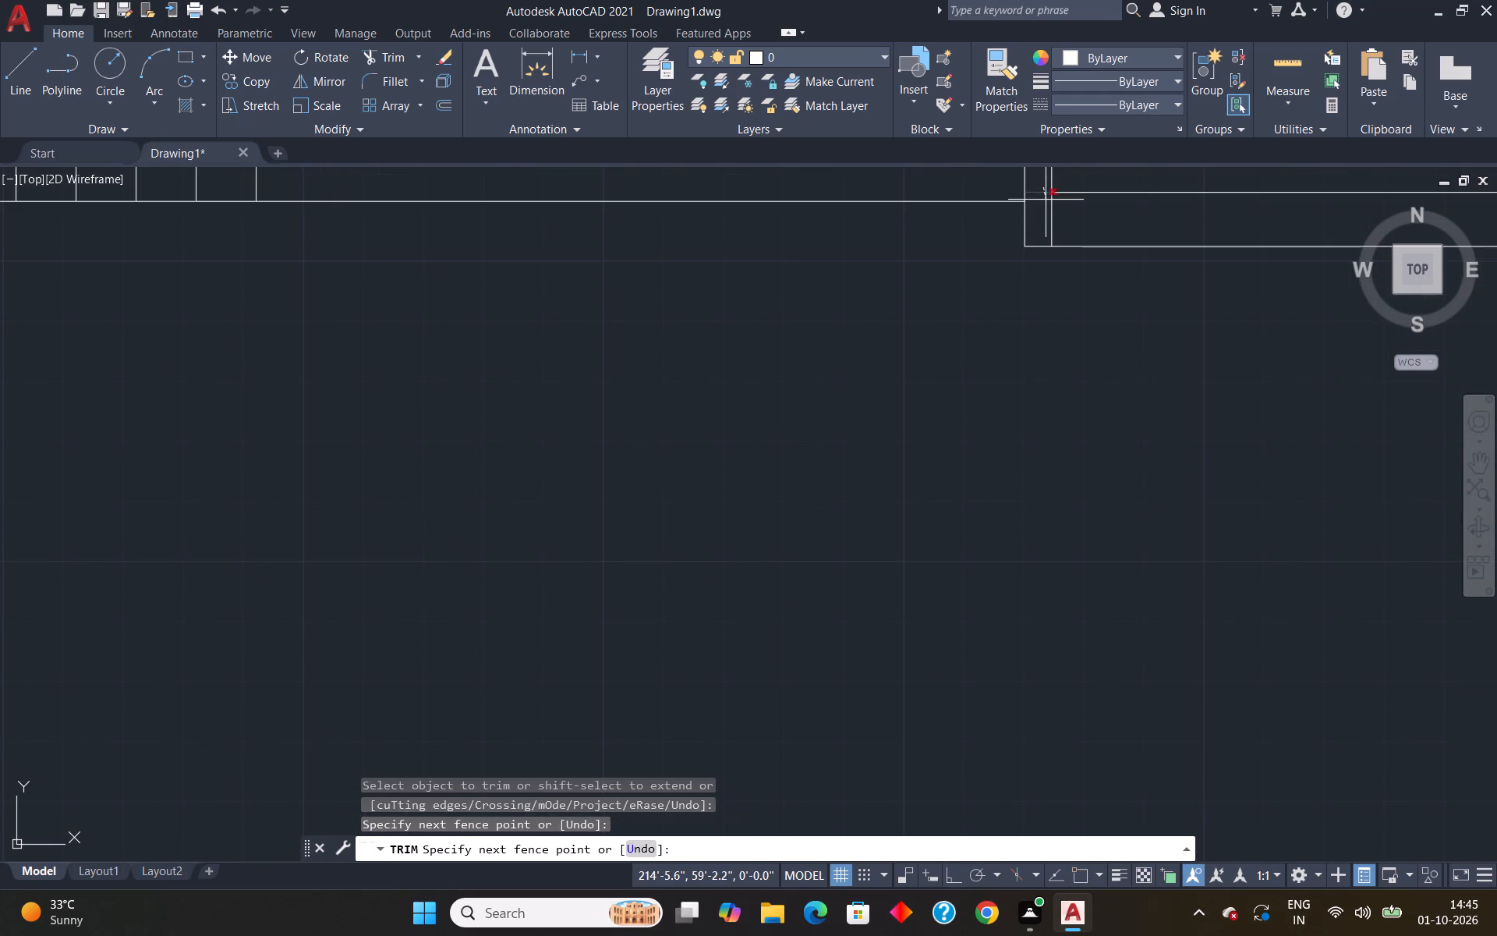
pyautogui.moveTo(1046, 200); pyautogui.dragTo(1042, 210)
pyautogui.moveTo(1040, 215); pyautogui.dragTo(1077, 218)
pyautogui.scroll(-4, 1077, 218)
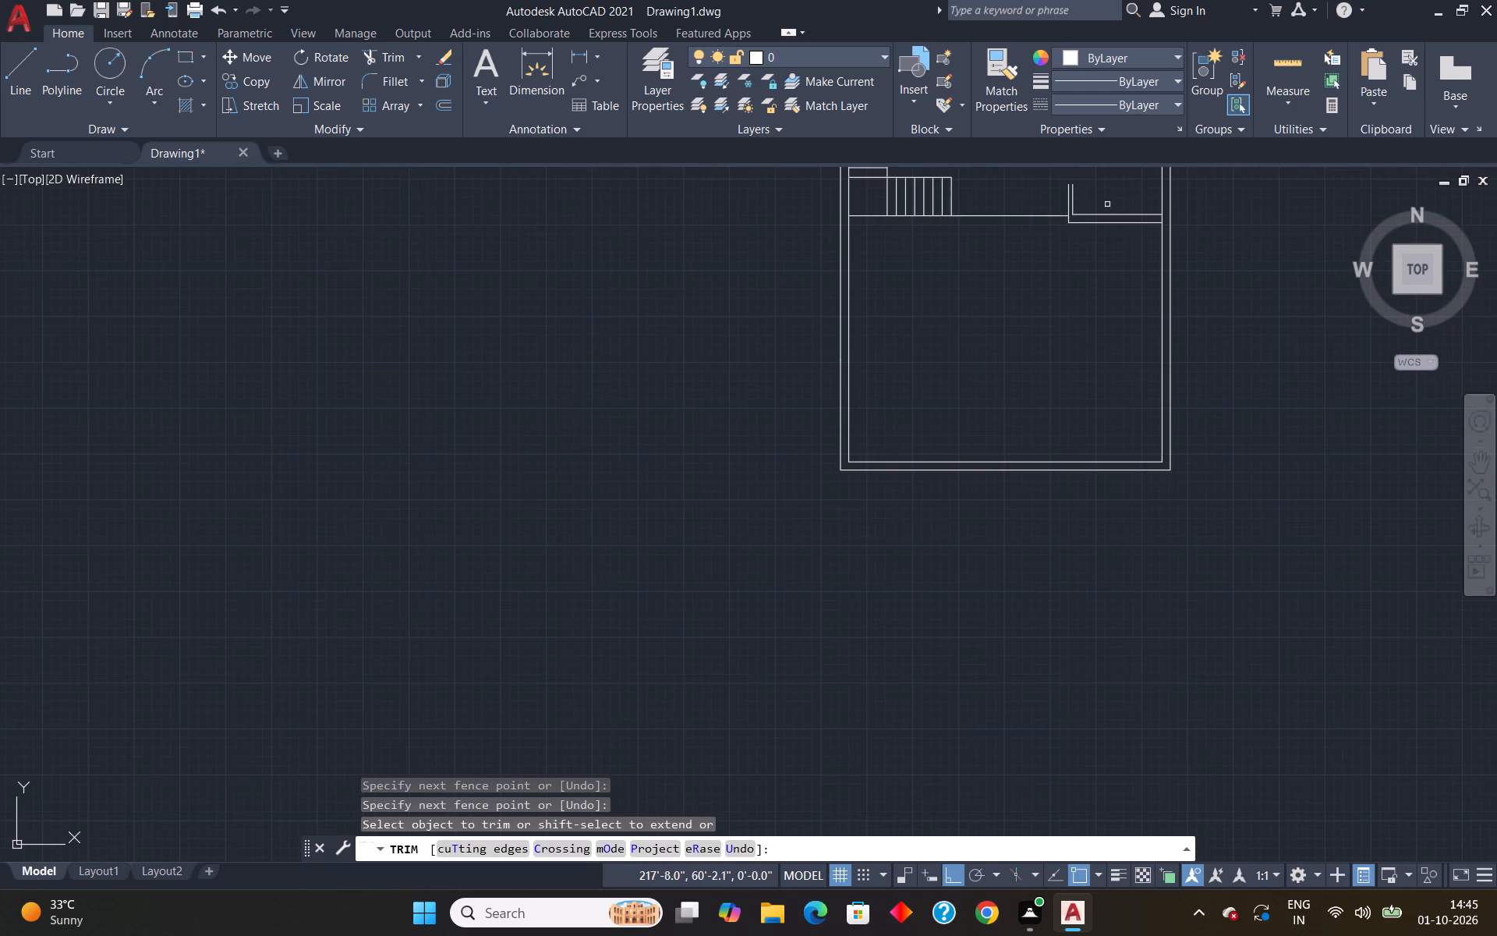
pyautogui.scroll(1, 1089, 188)
pyautogui.press('Escape')
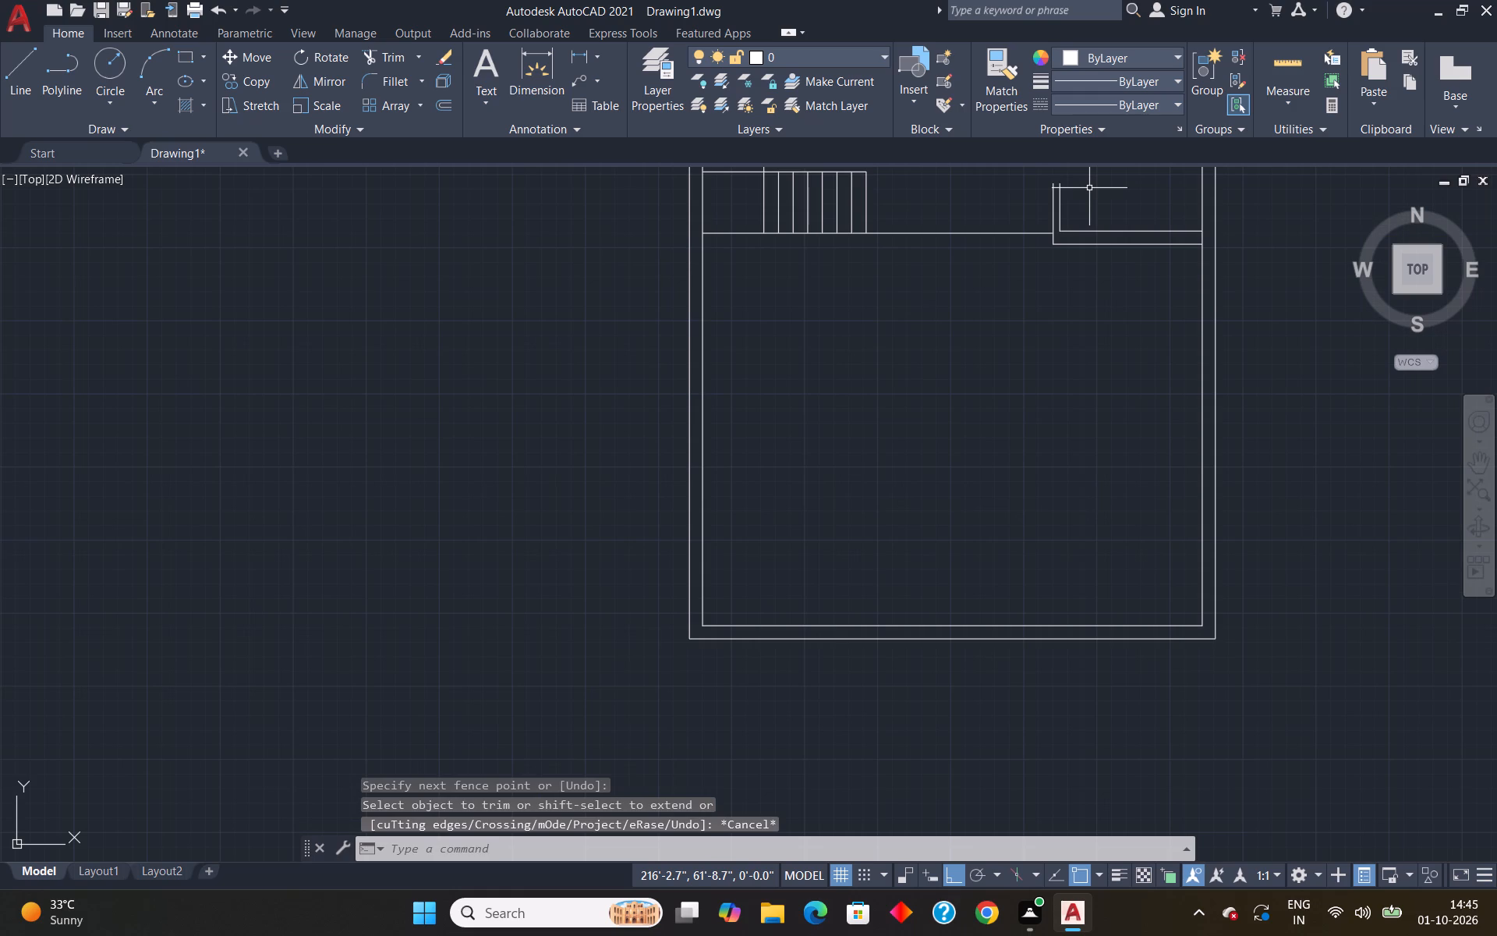
# Draw a line closing the open north end of the short partition between its two faces.
pyautogui.press('l')
pyautogui.press('Return')
pyautogui.scroll(4, 1067, 190)
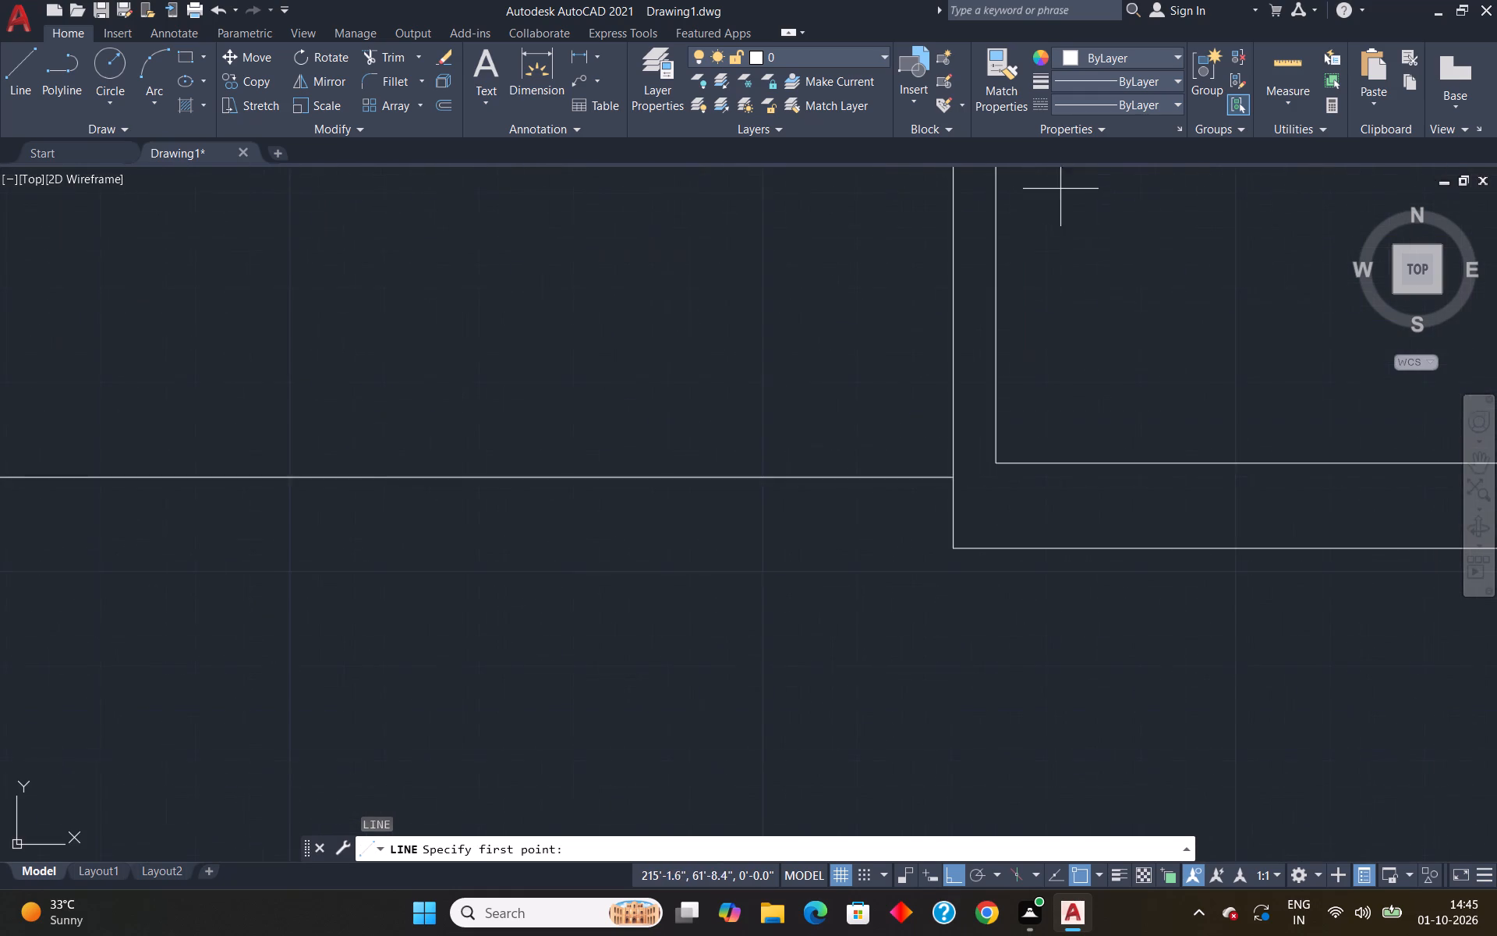
pyautogui.scroll(-4, 1051, 203)
pyautogui.scroll(4, 1042, 192)
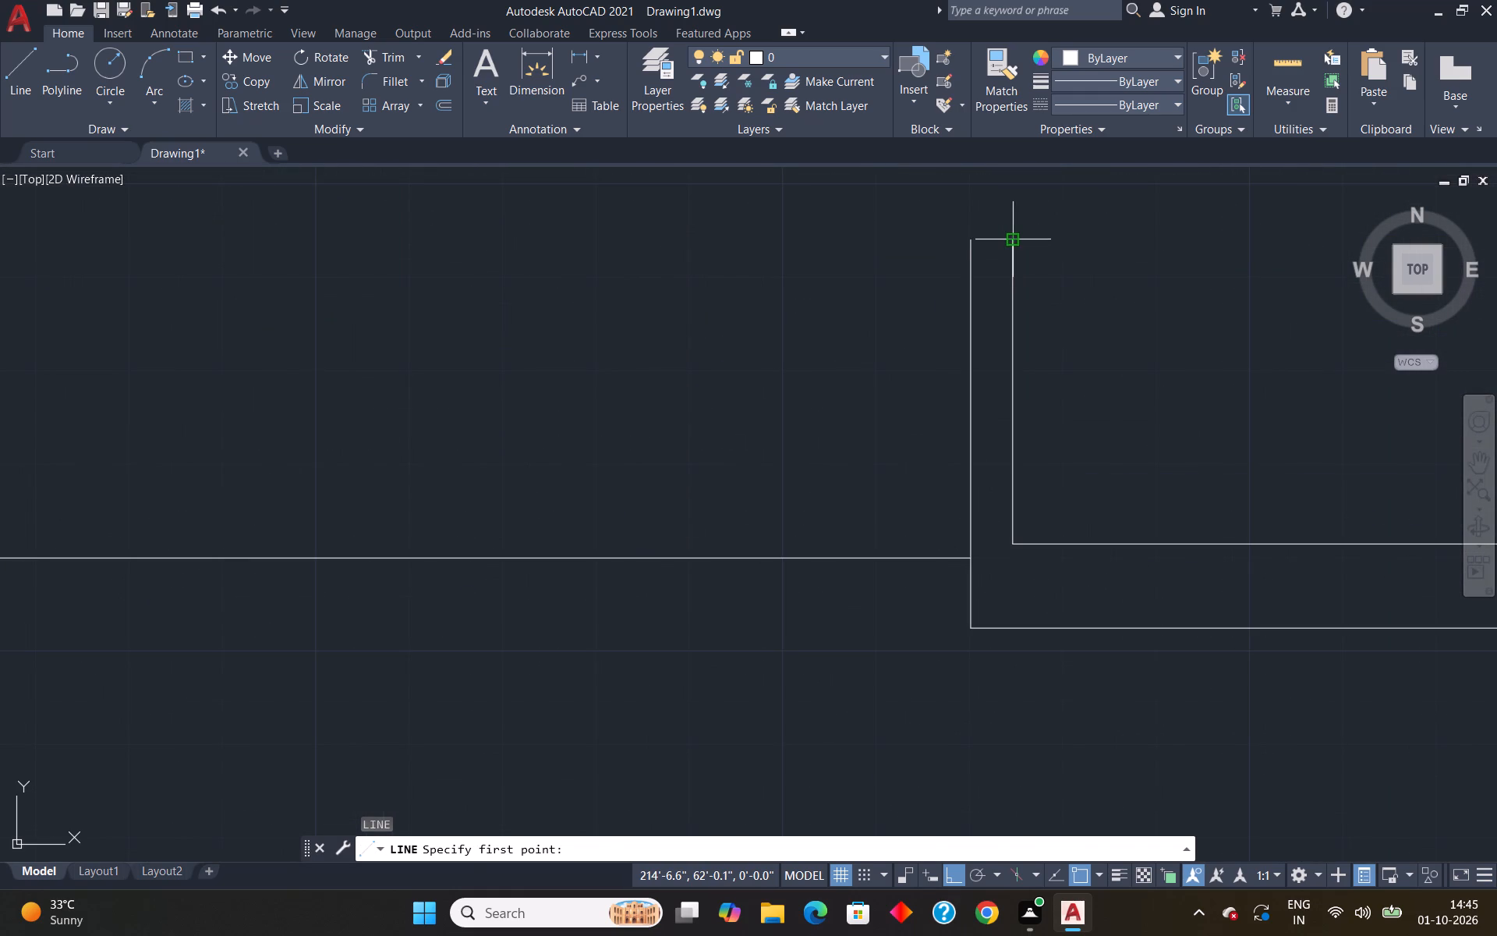
pyautogui.click(1011, 239)
pyautogui.click(975, 239)
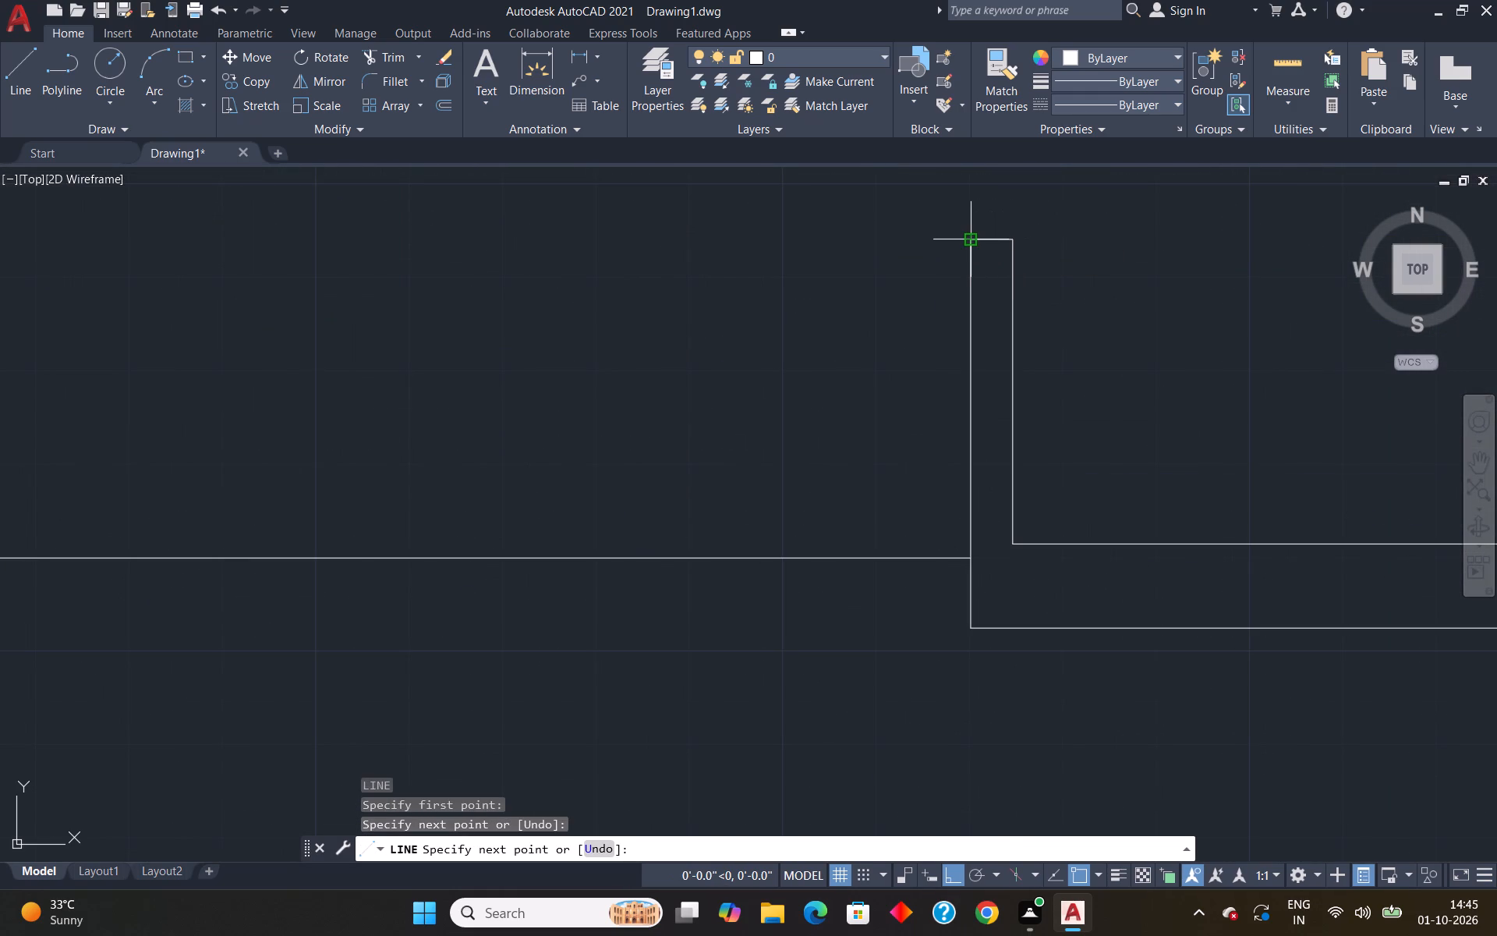
pyautogui.press('Escape')
# Draw a 5' horizontal line west from the short partition's lower southwest corner.
pyautogui.scroll(-9, 969, 270)
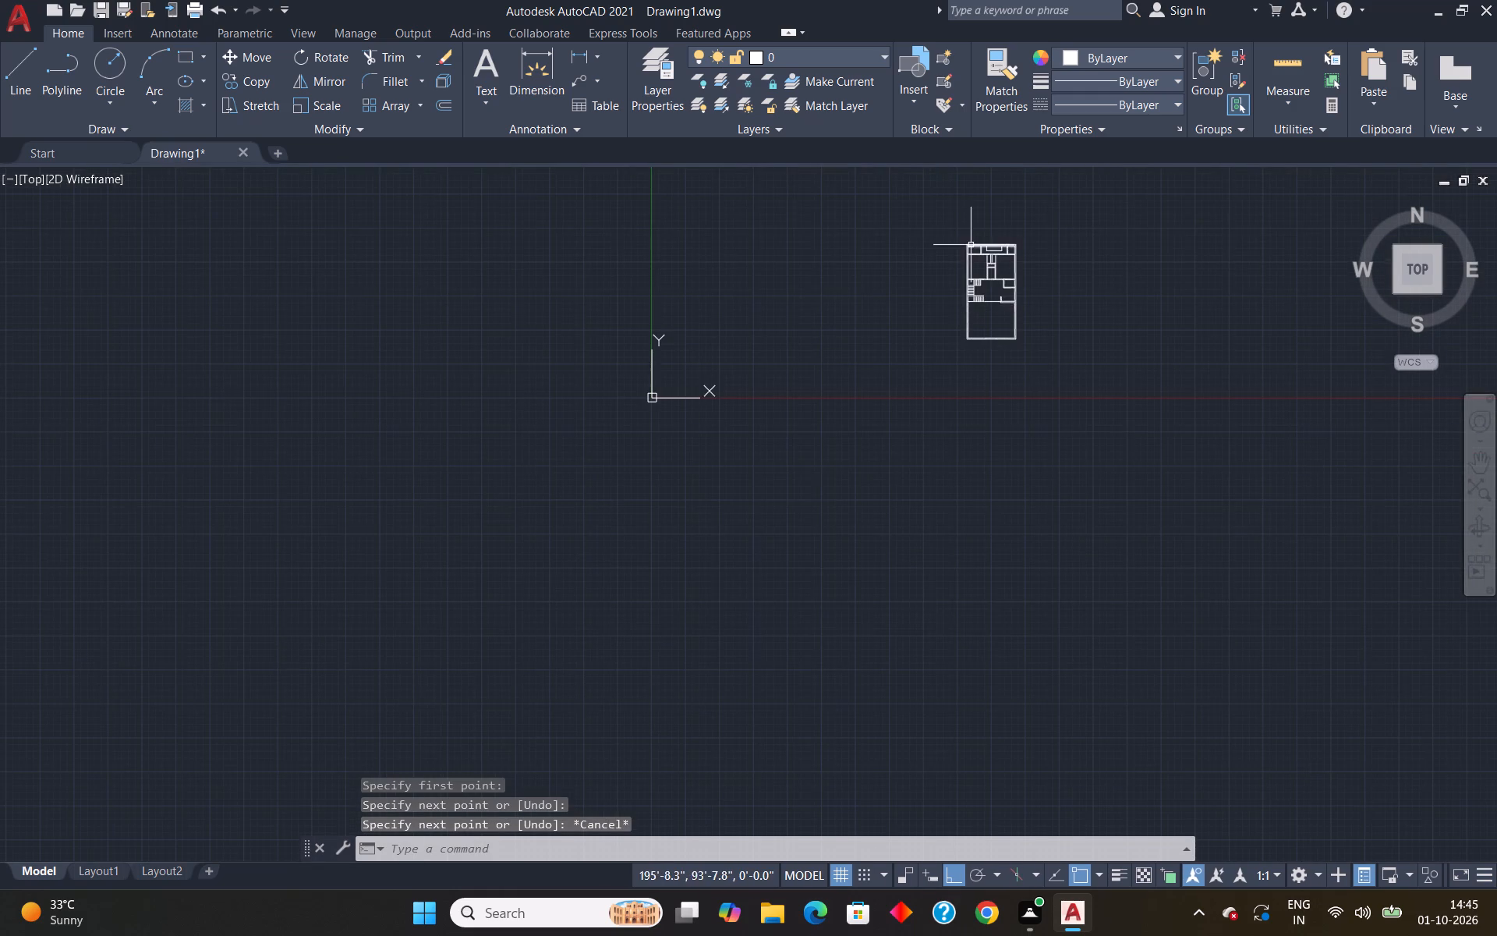
pyautogui.scroll(4, 1007, 298)
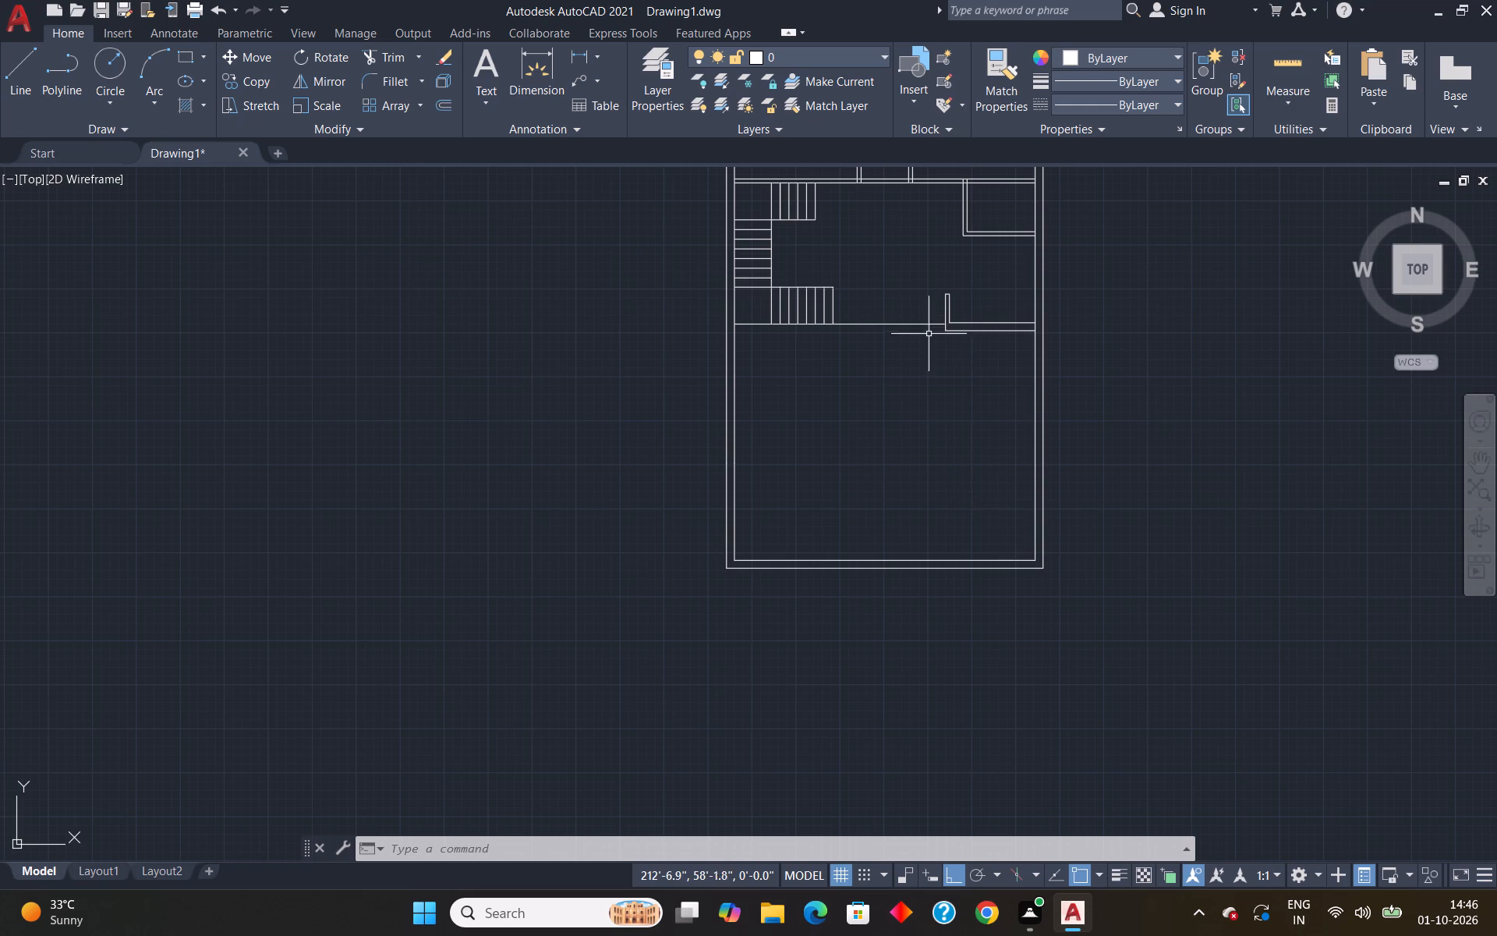
pyautogui.scroll(2, 933, 313)
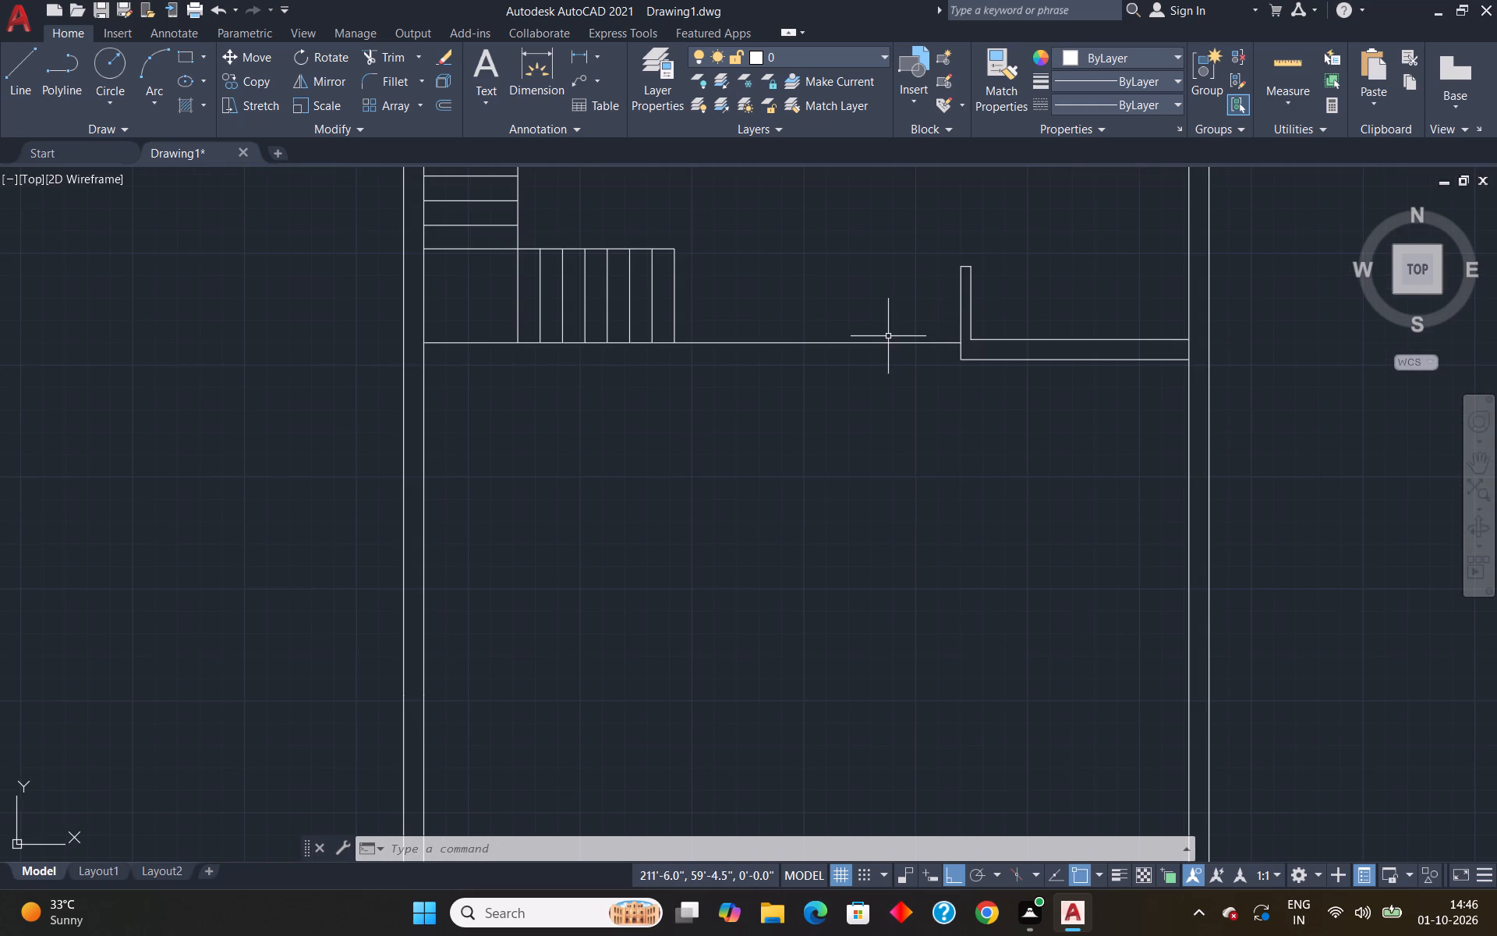
pyautogui.scroll(1, 886, 335)
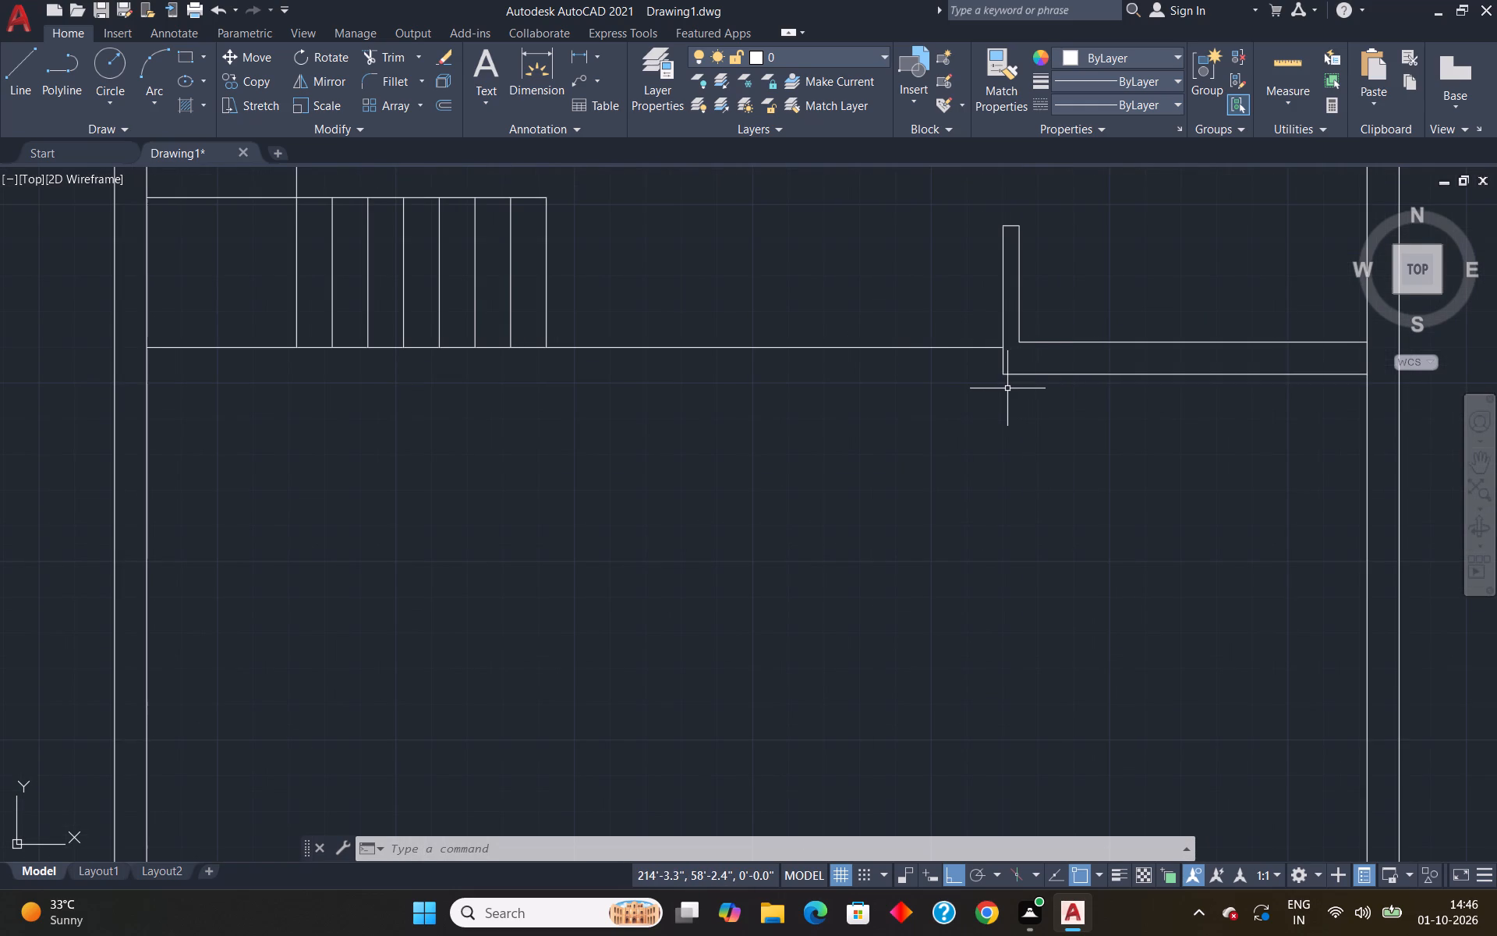
pyautogui.press('l')
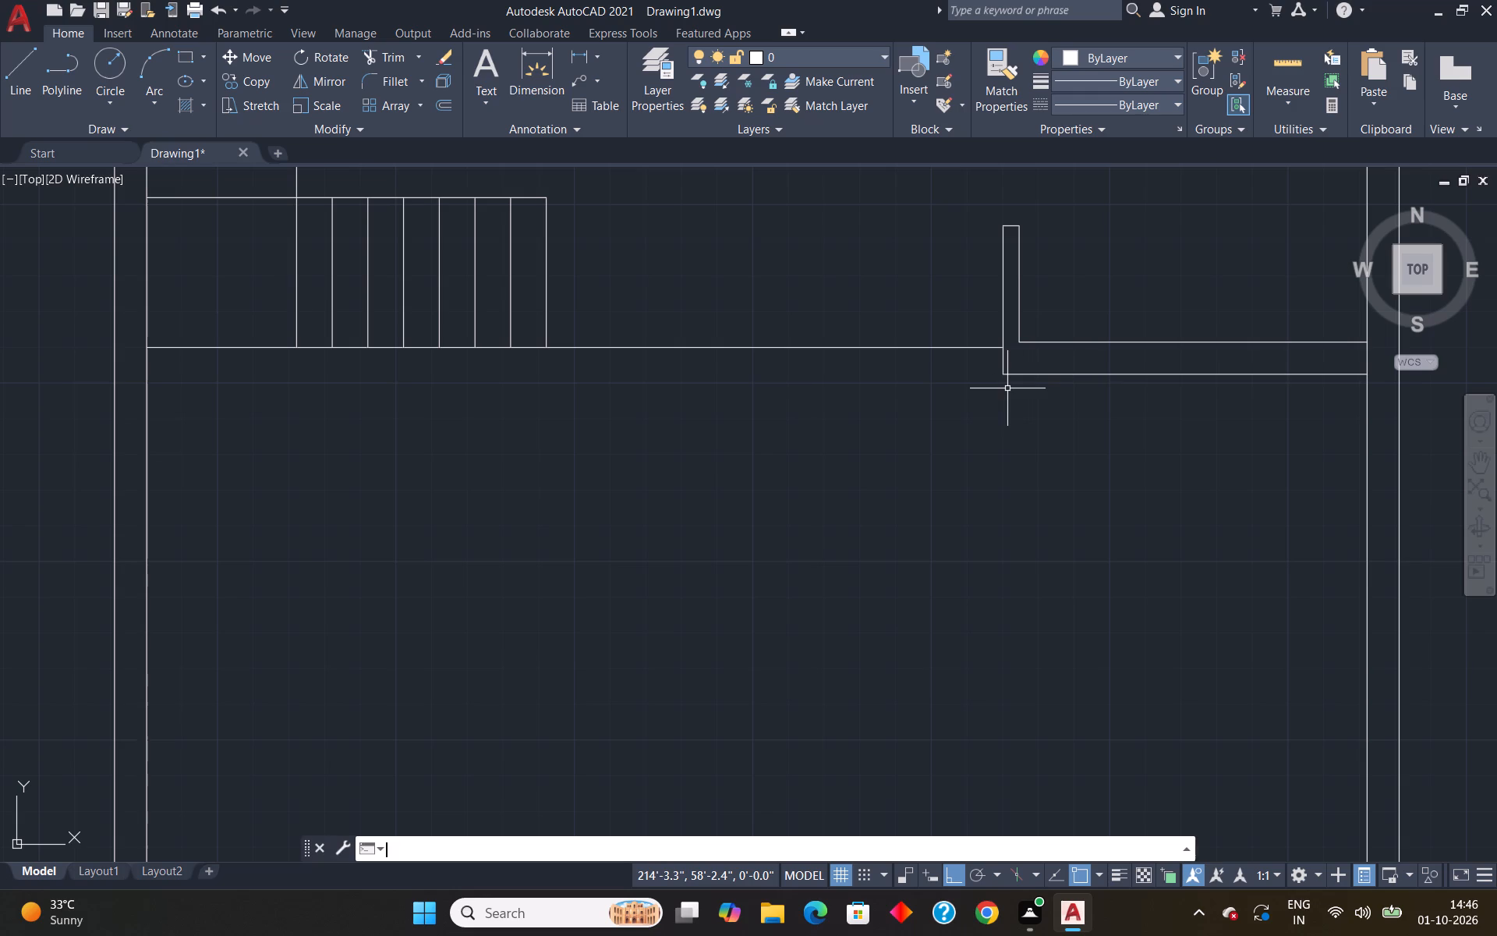
pyautogui.press('Return')
pyautogui.click(1003, 375)
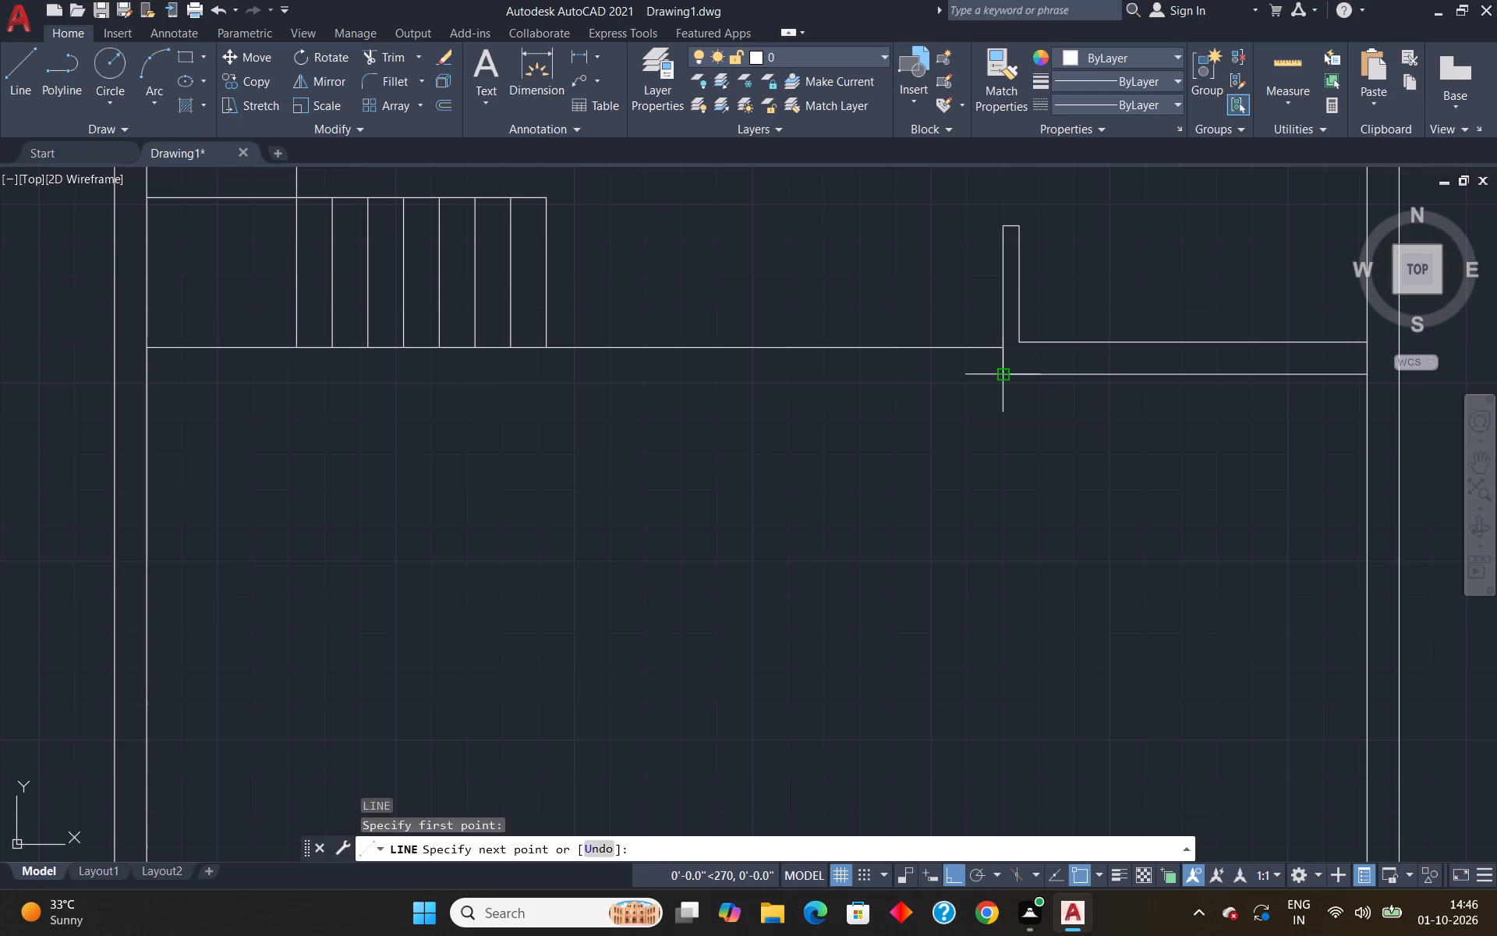
pyautogui.write("5'")
pyautogui.press('Return')
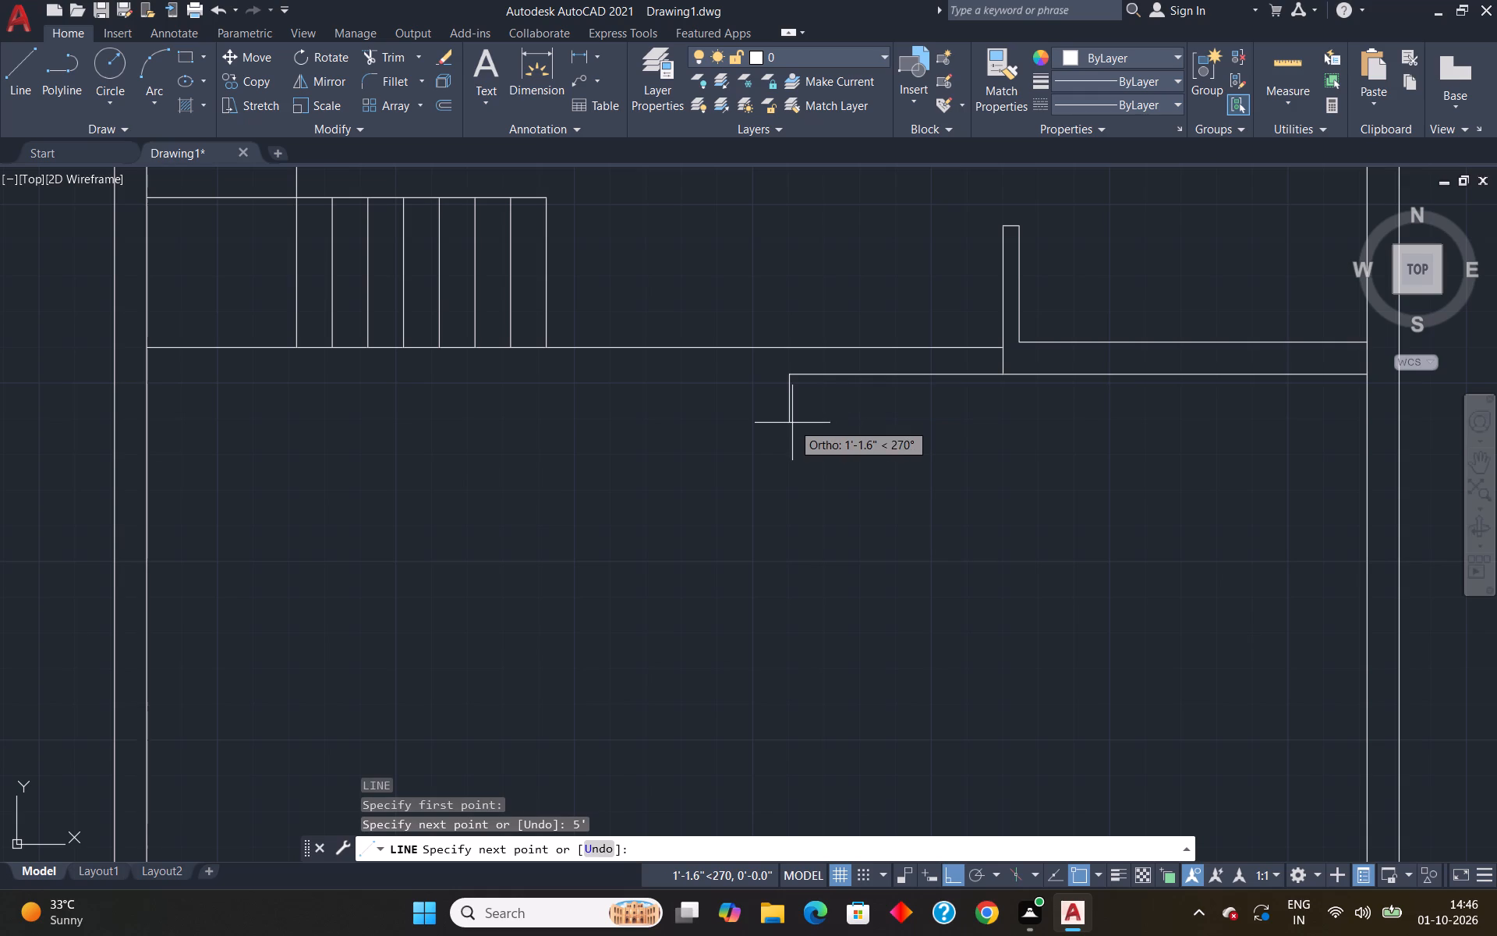
pyautogui.press('Escape')
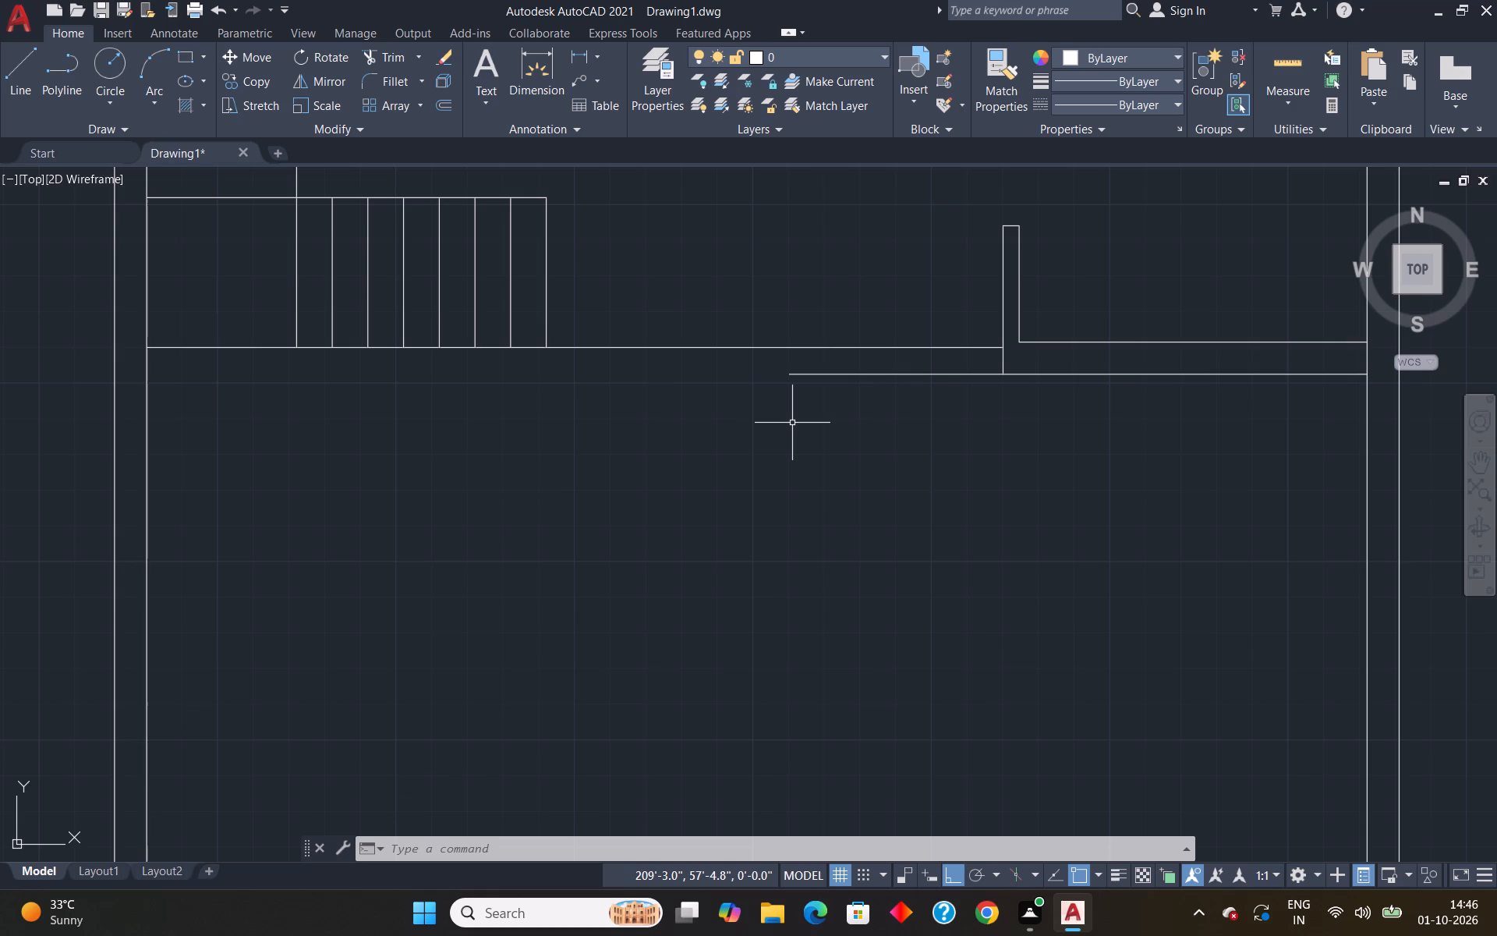
# Offset the long horizontal wall line below the staircase 4.5" south.
pyautogui.press('o')
pyautogui.press('Return')
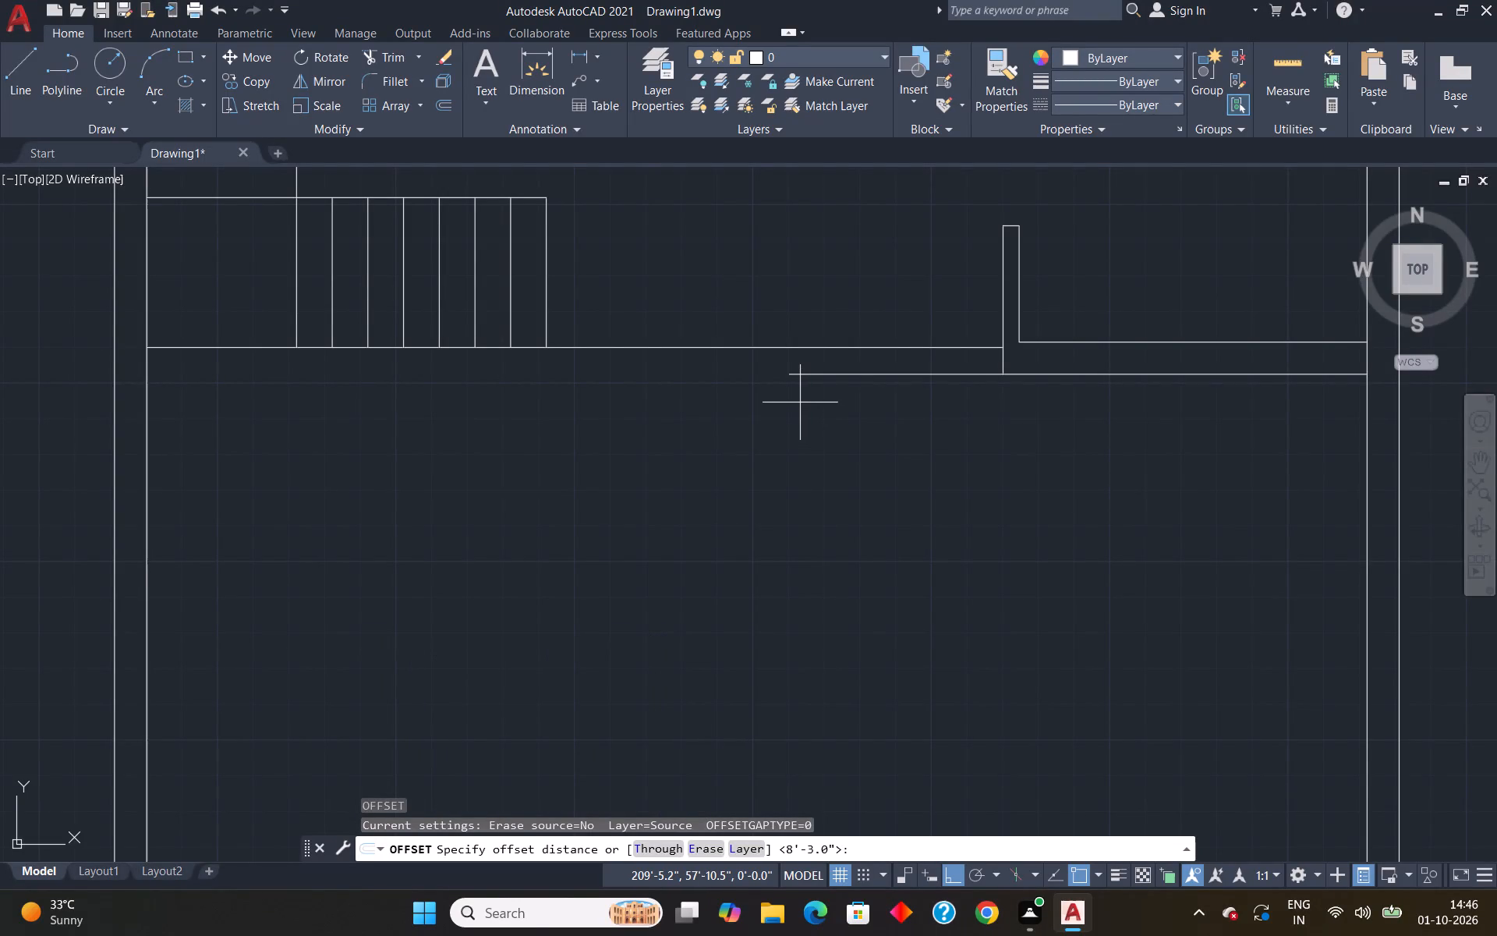
pyautogui.write('4.')
pyautogui.write('5"')
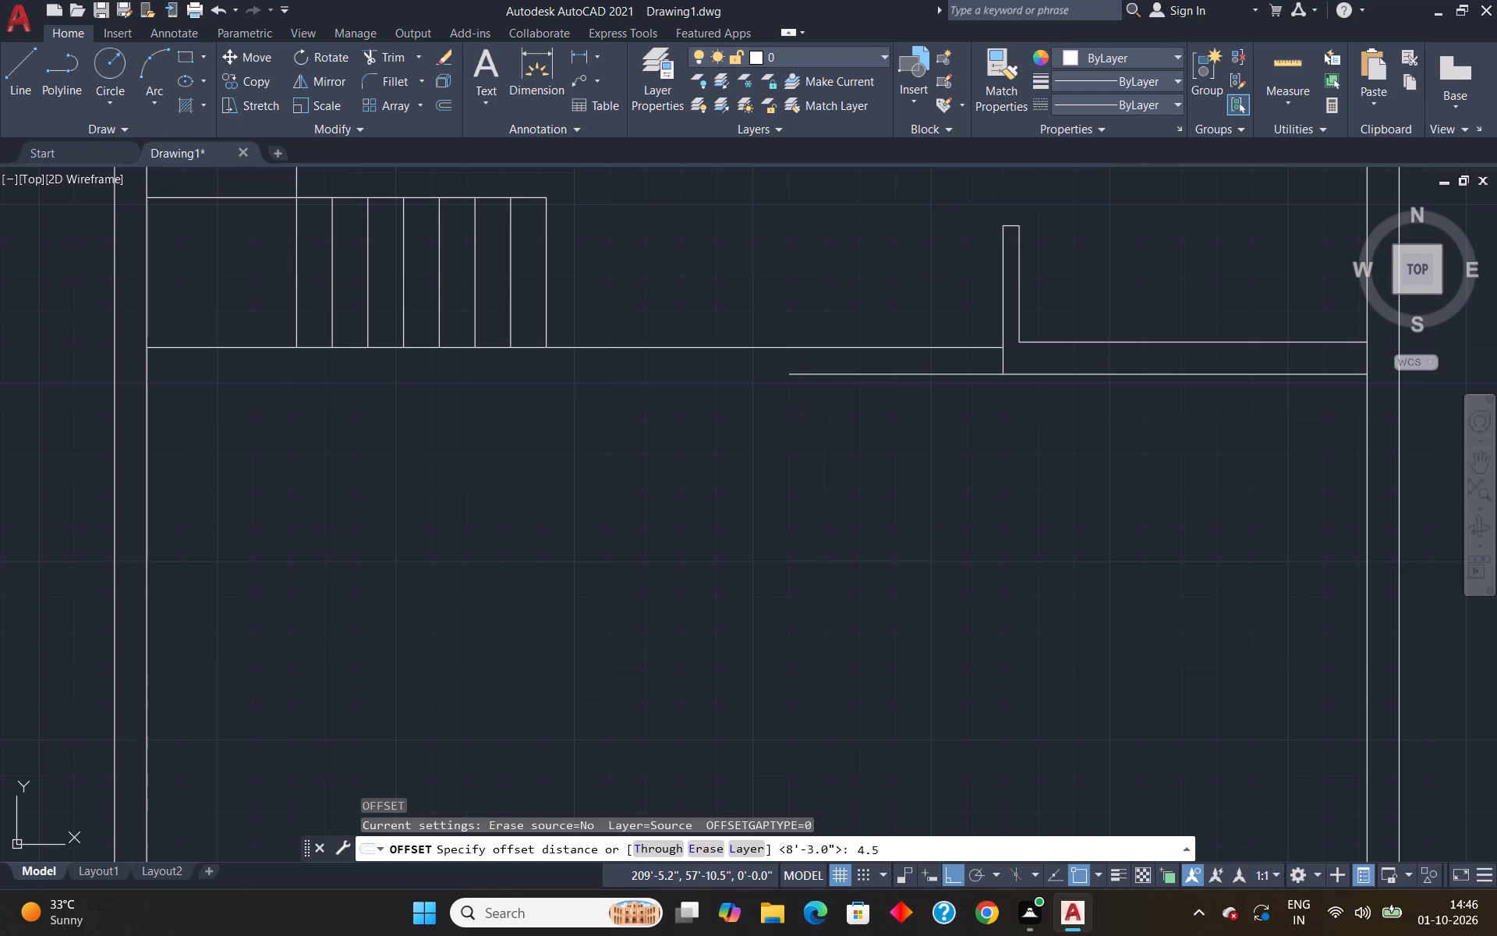
pyautogui.press('Return')
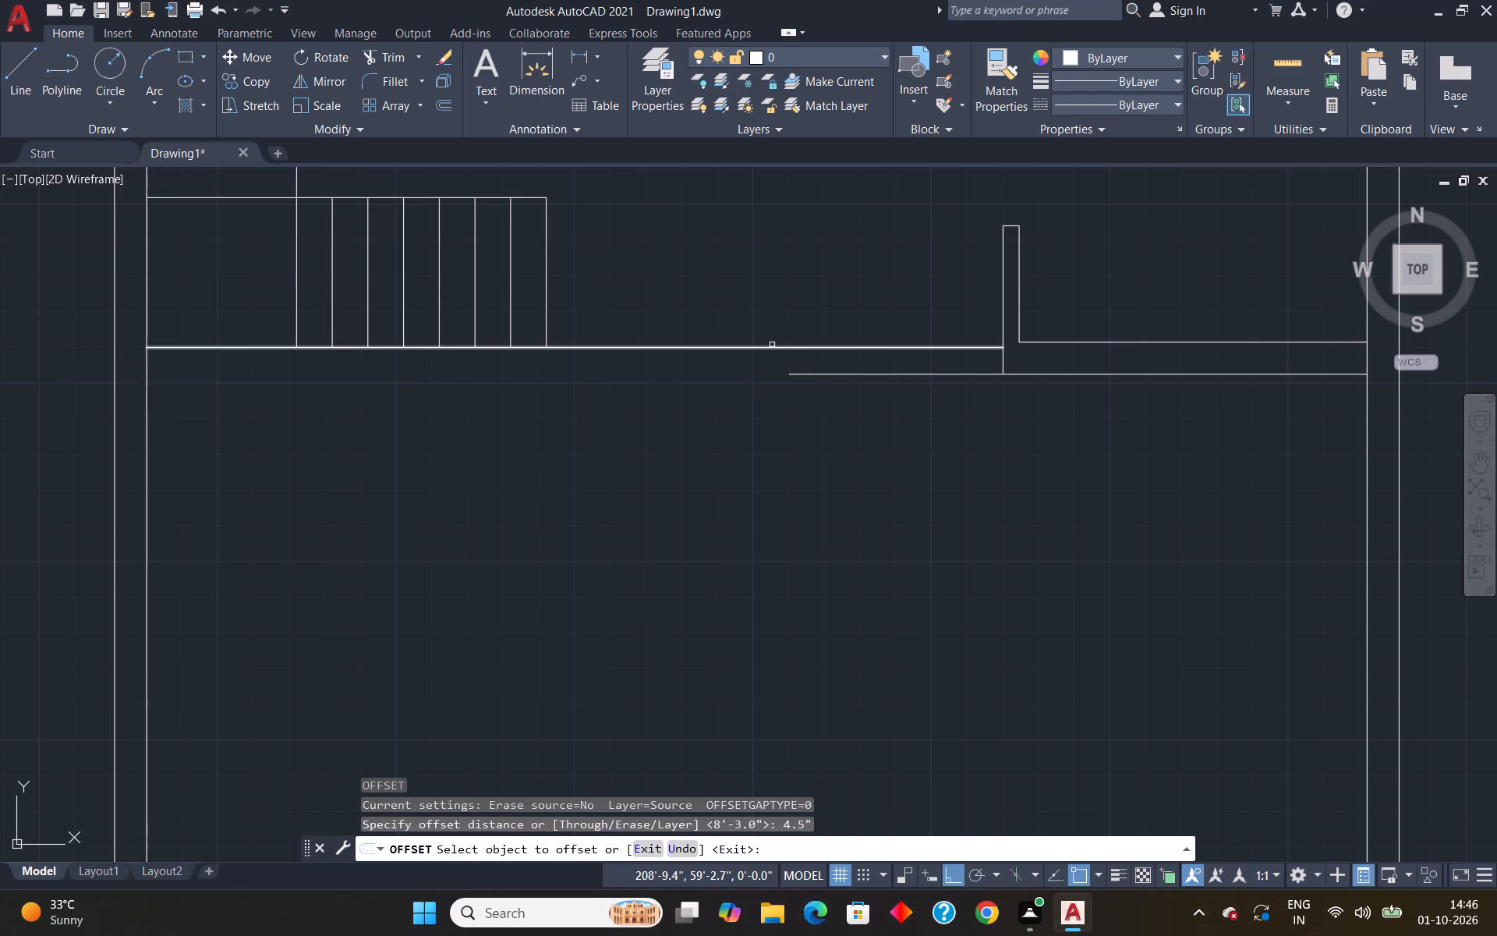
pyautogui.click(772, 345)
pyautogui.click(770, 400)
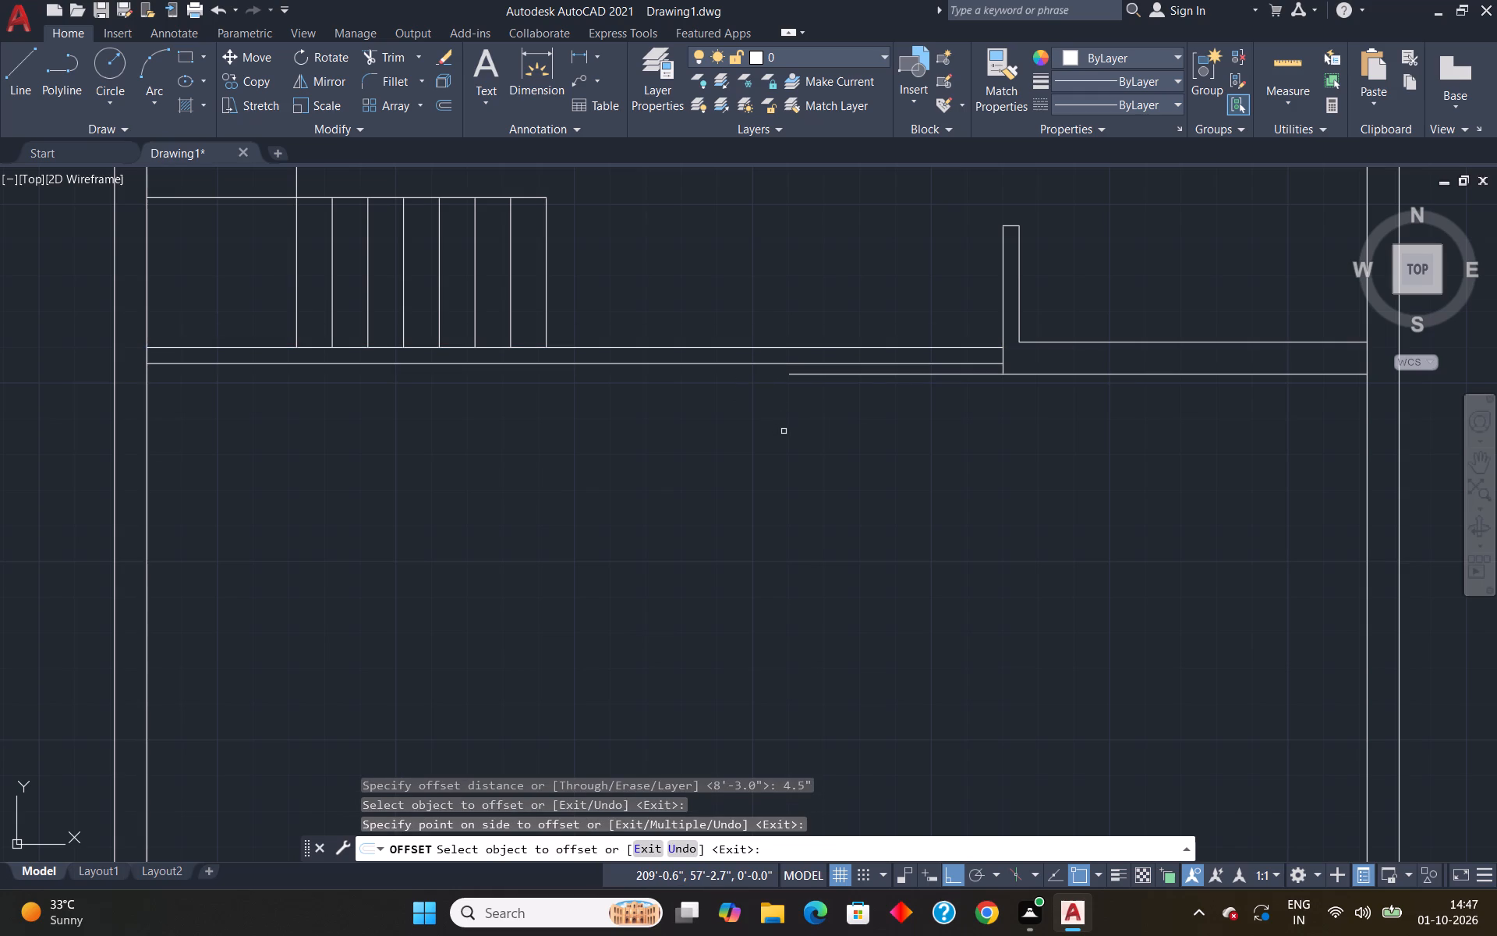
pyautogui.press('space')
pyautogui.press('Escape')
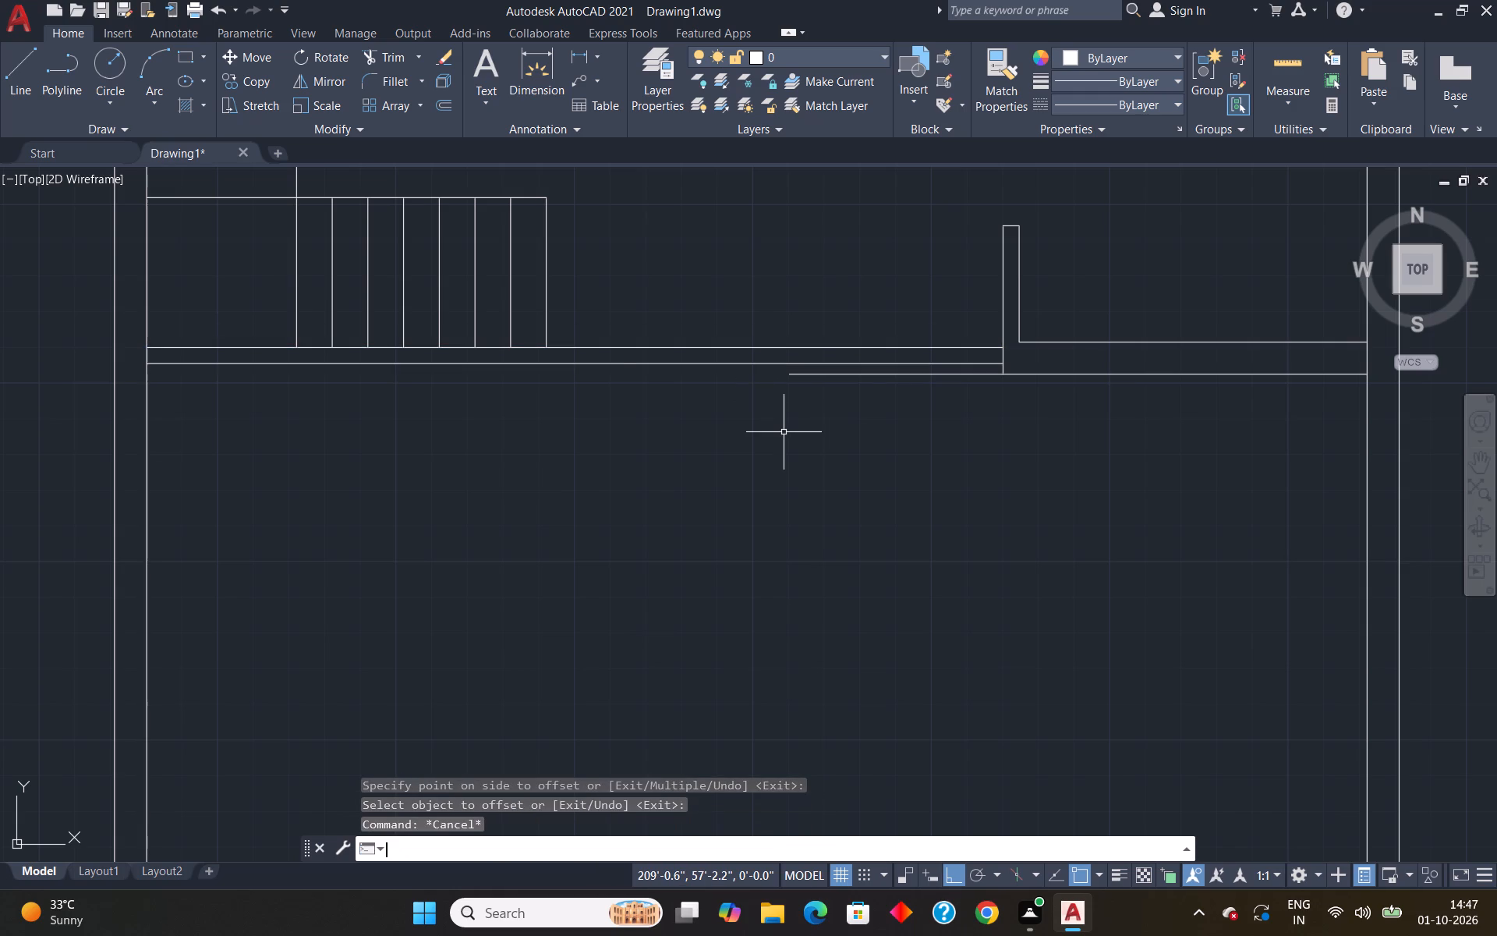
# Draw a vertical line from the west end of the 5' line up to the long wall's north face line.
pyautogui.press('l')
pyautogui.press('Return')
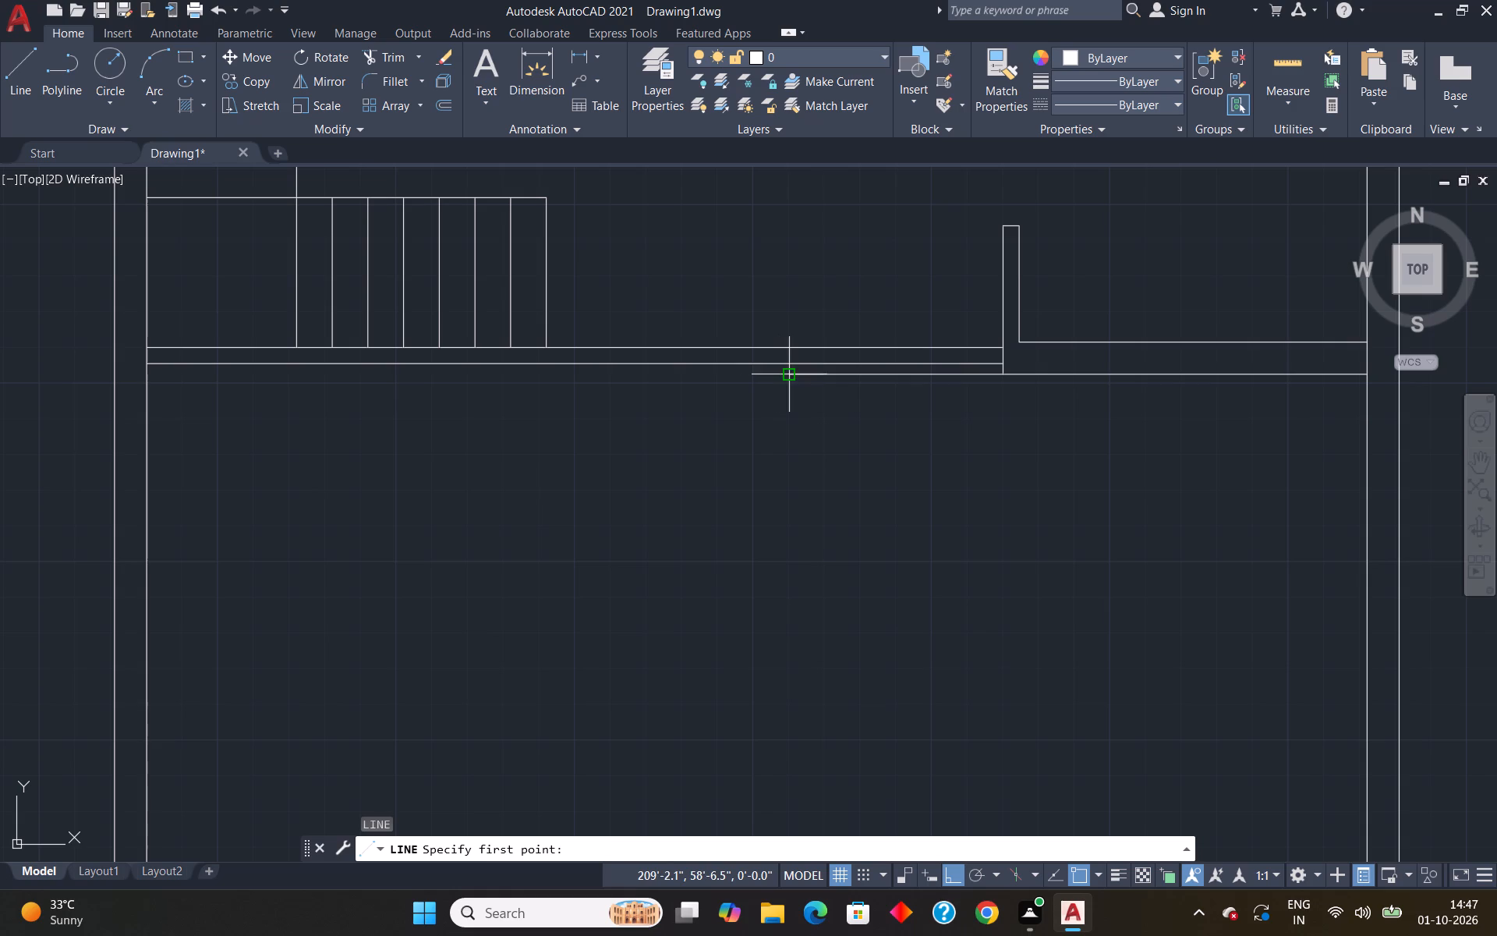
pyautogui.click(787, 377)
pyautogui.click(787, 346)
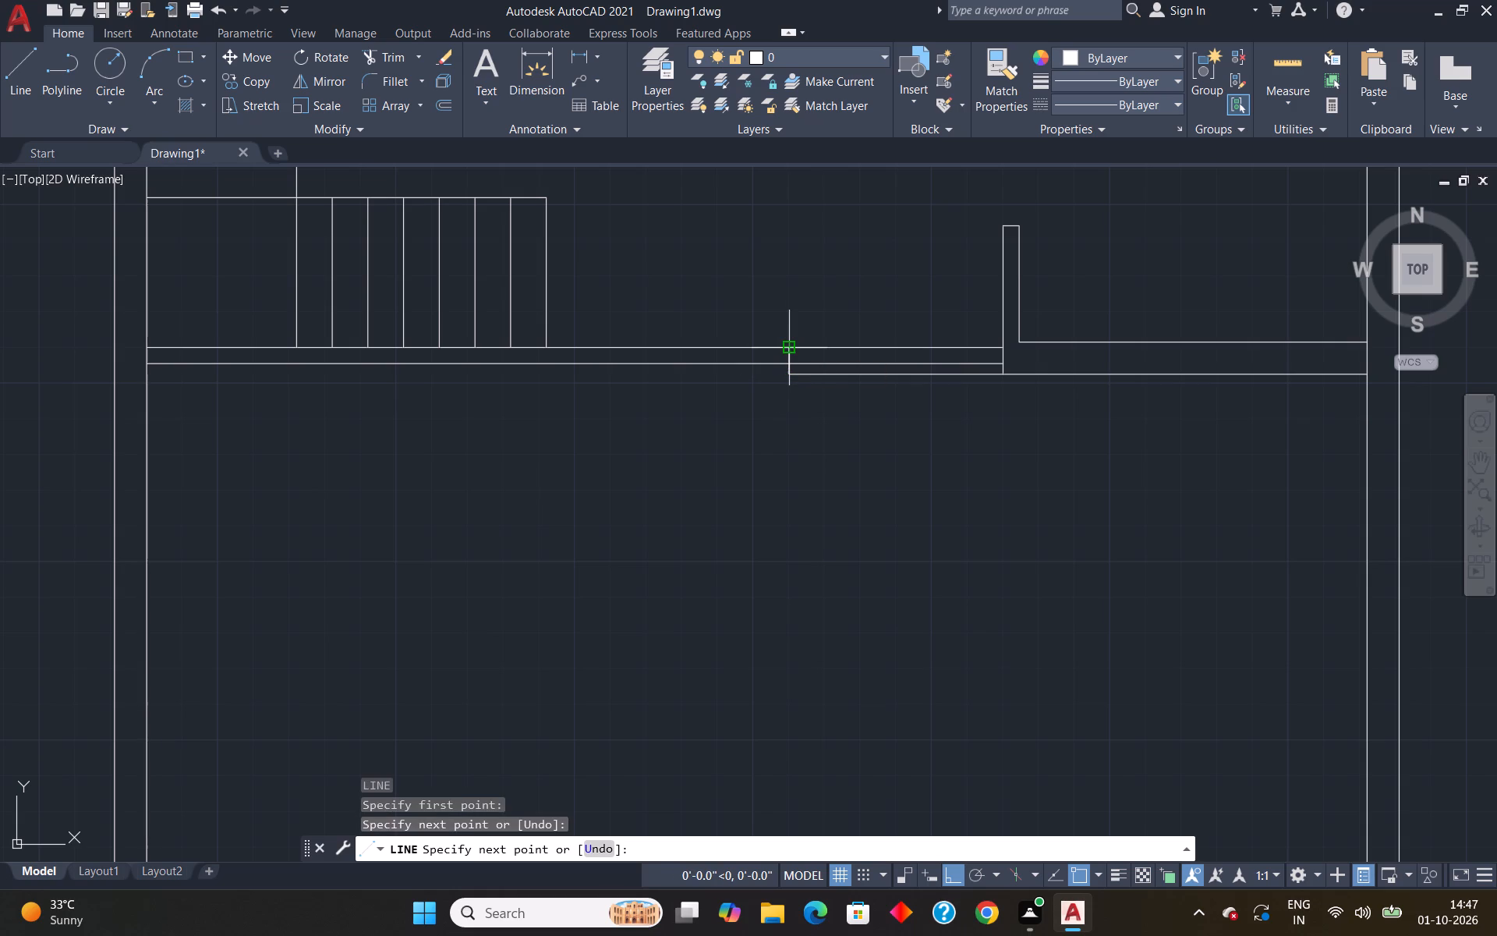
pyautogui.press('Escape')
# Trim both long wall lines between the new vertical line and the short partition.
pyautogui.write('tr')
pyautogui.press('Return')
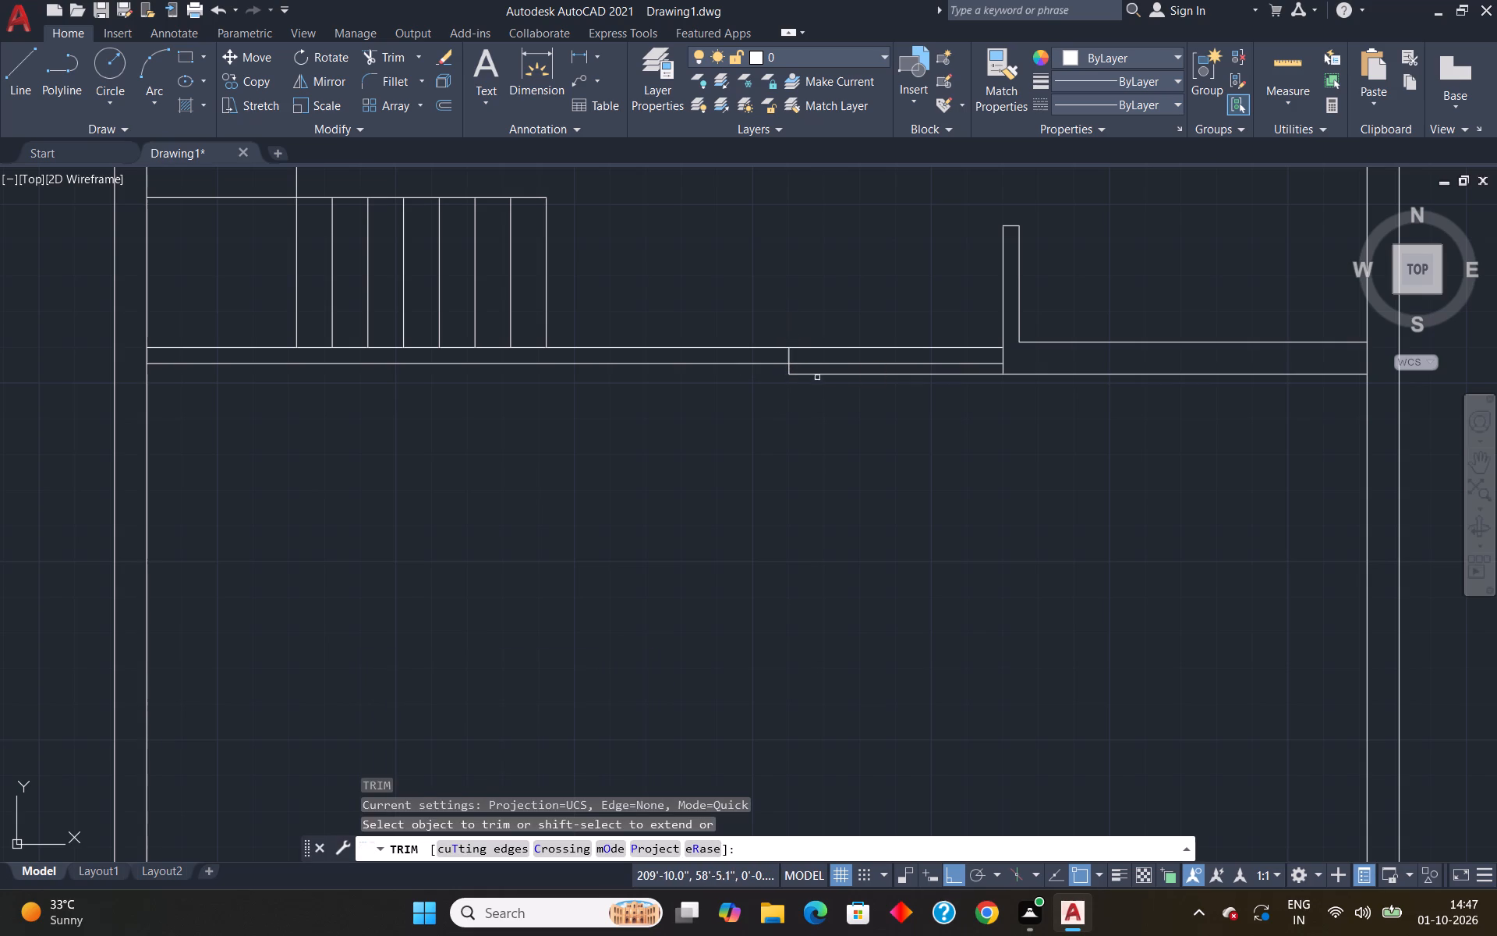
pyautogui.click(823, 362)
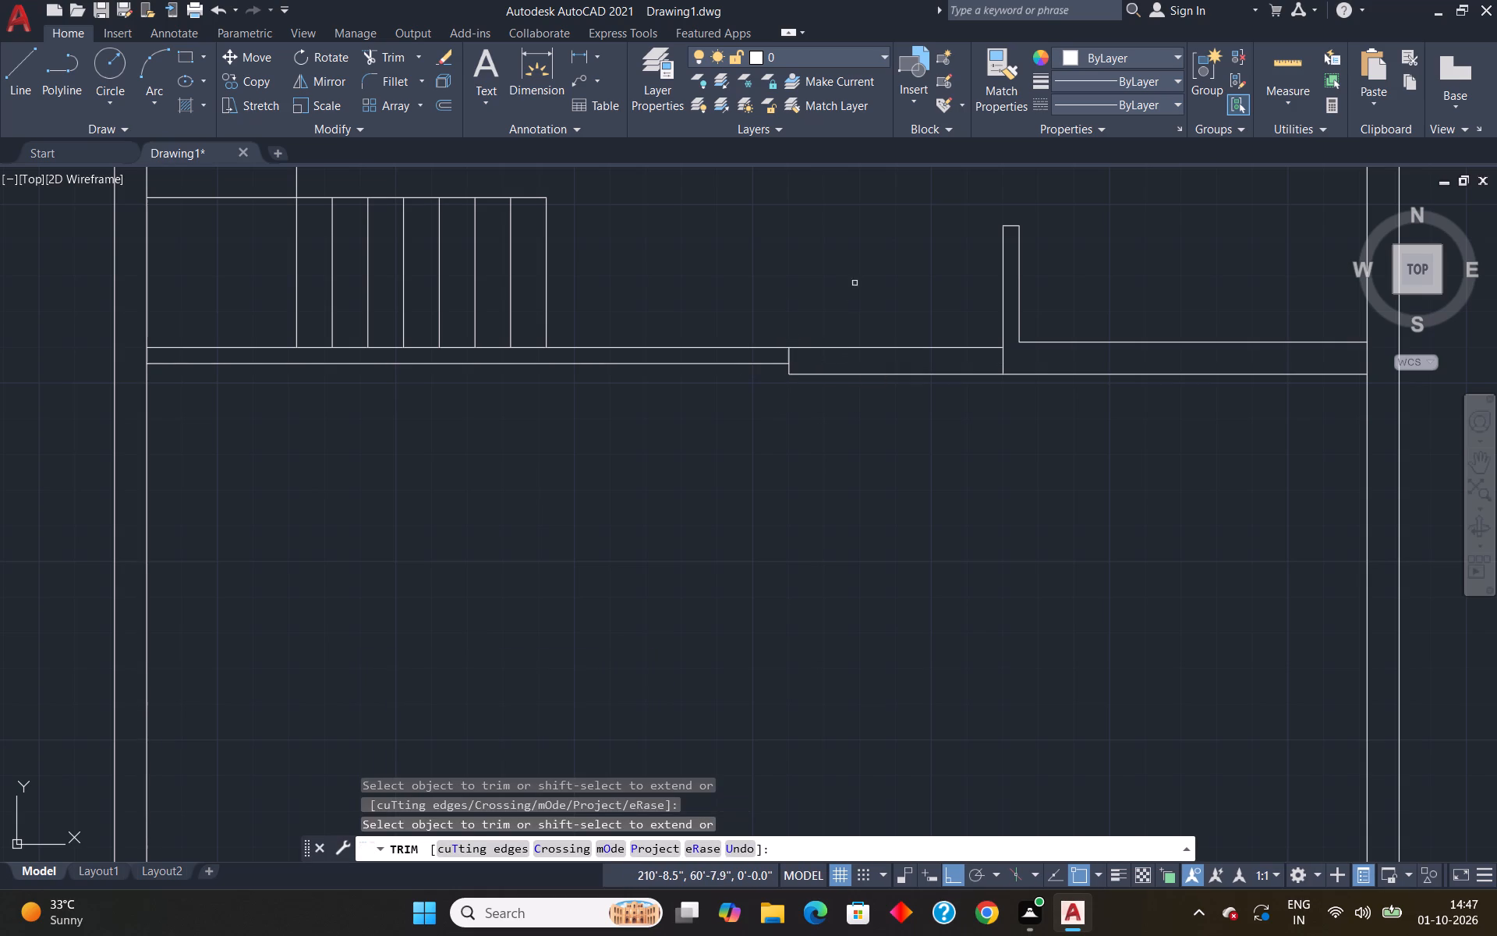
pyautogui.click(835, 346)
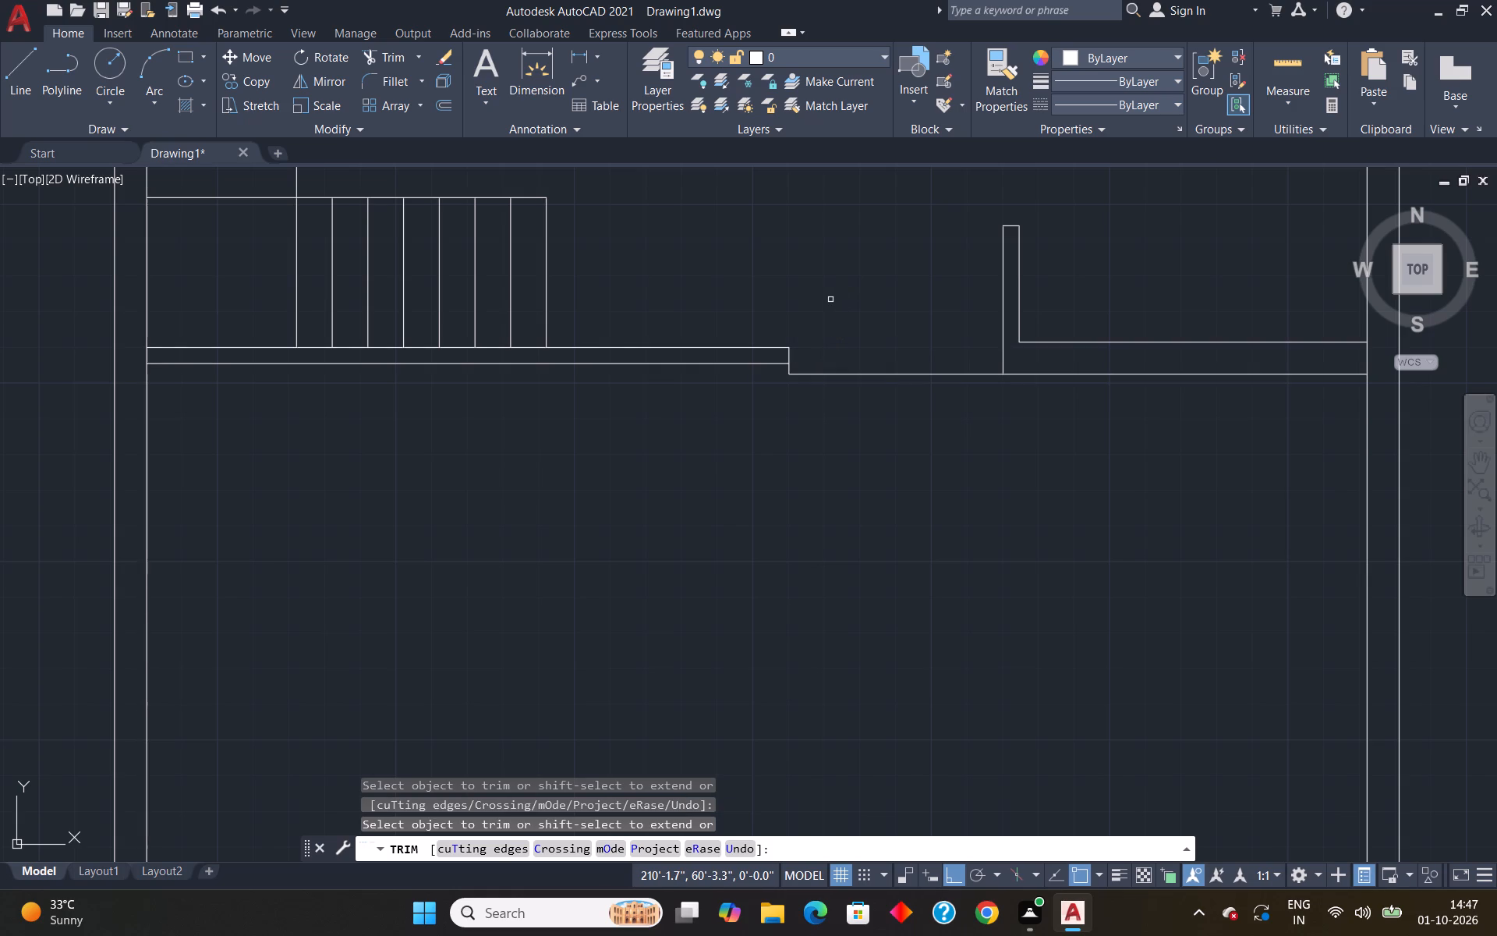
pyautogui.press('Escape')
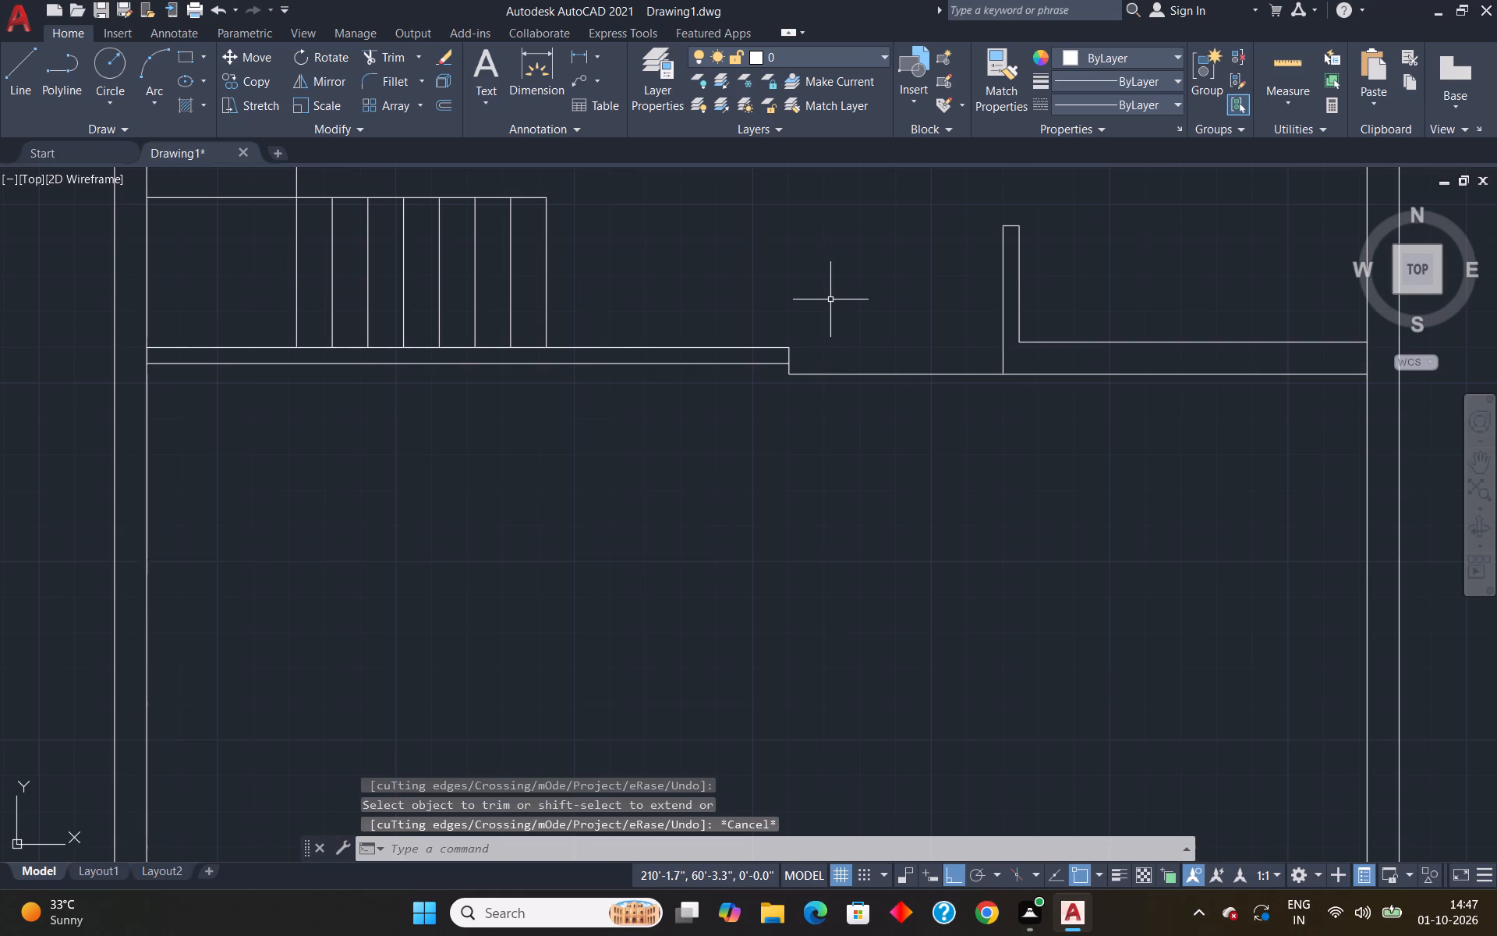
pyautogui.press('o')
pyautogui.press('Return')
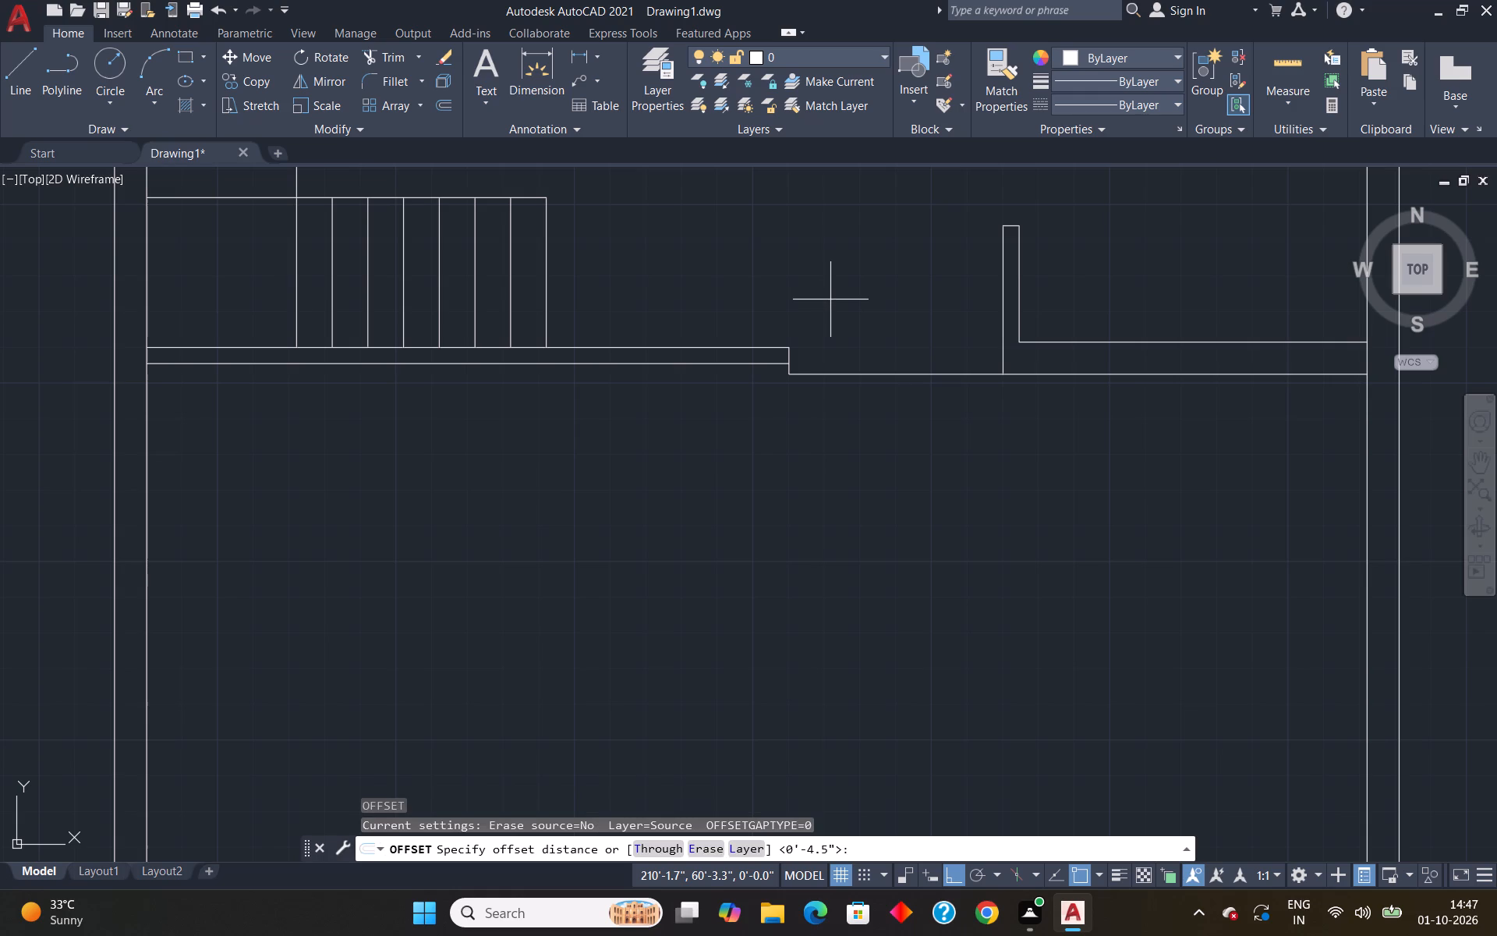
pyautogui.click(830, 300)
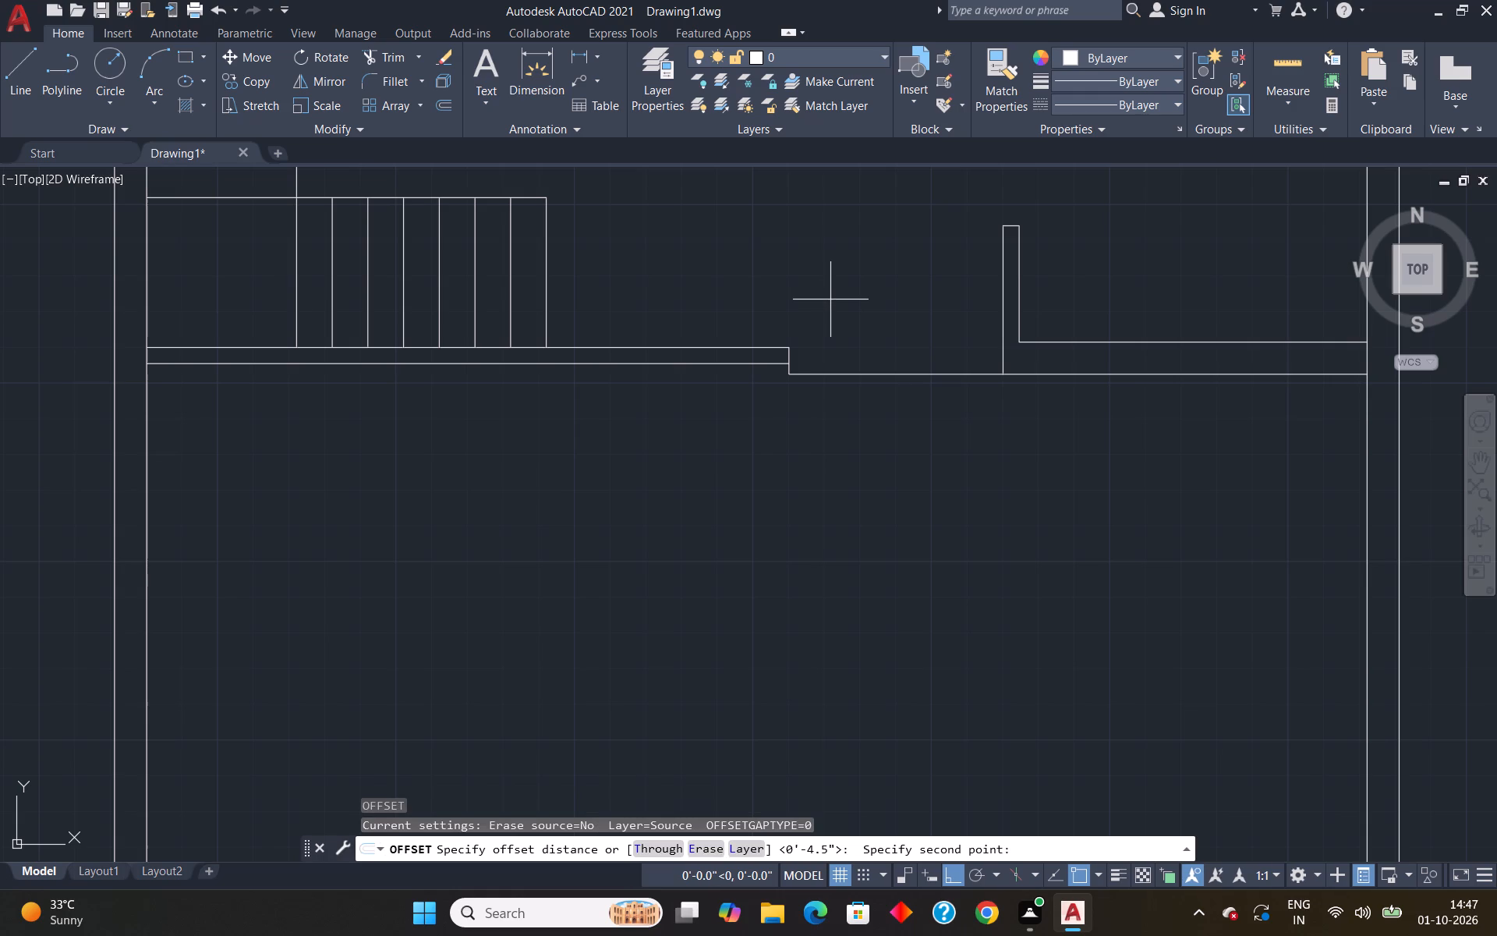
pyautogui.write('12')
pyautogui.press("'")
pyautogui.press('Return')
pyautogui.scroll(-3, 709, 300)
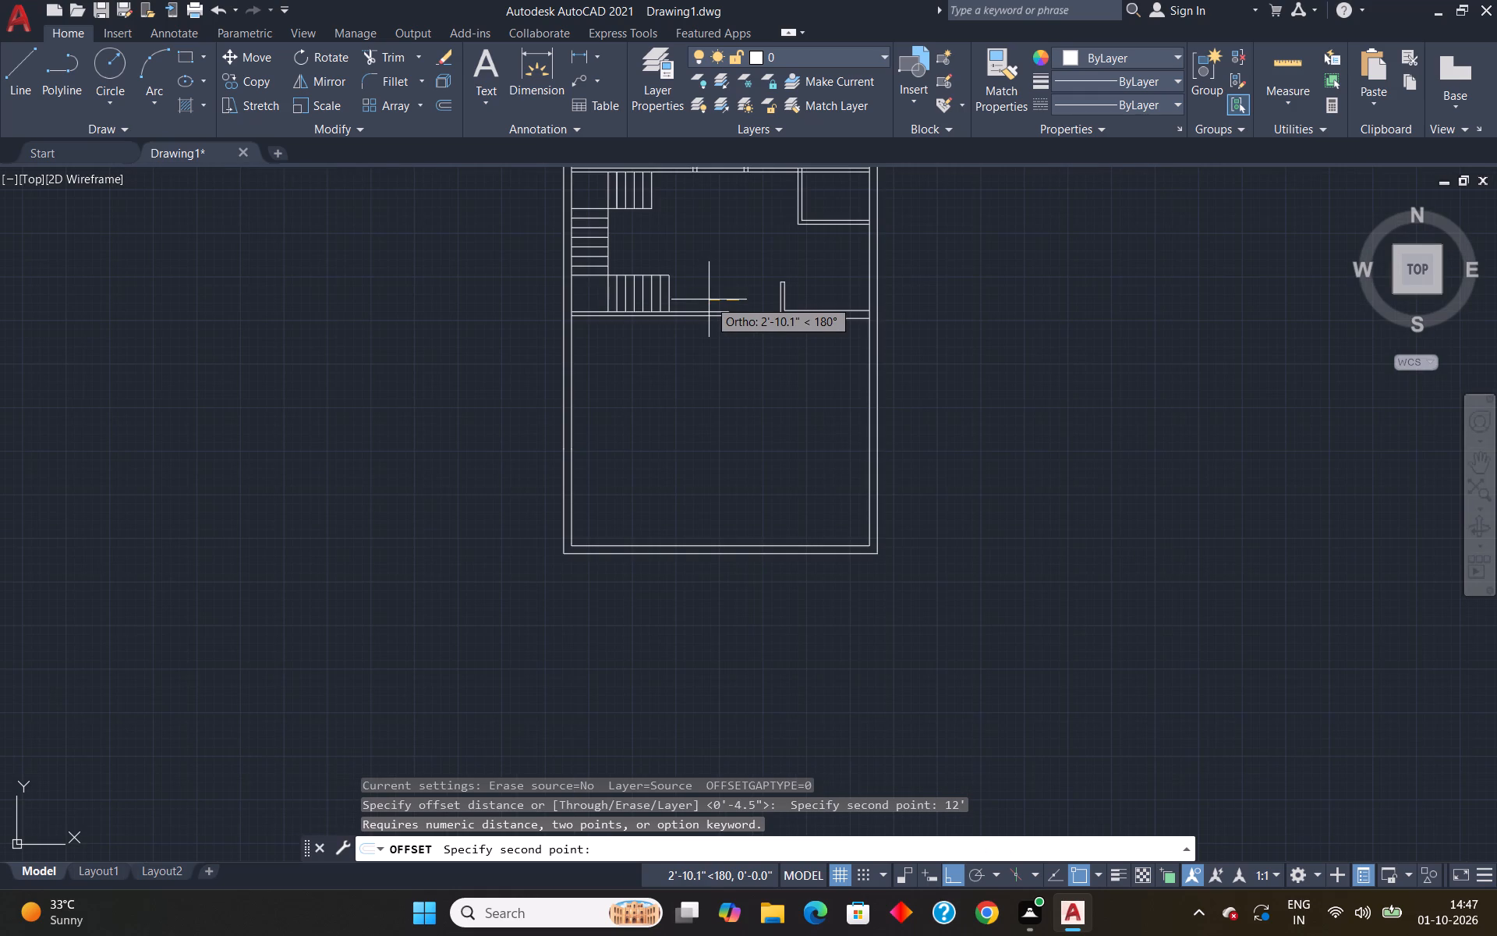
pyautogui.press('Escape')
# Offset the south face line of the wall below the staircase 12' south.
pyautogui.press('o')
pyautogui.press('Return')
pyautogui.write("12'")
pyautogui.press('Return')
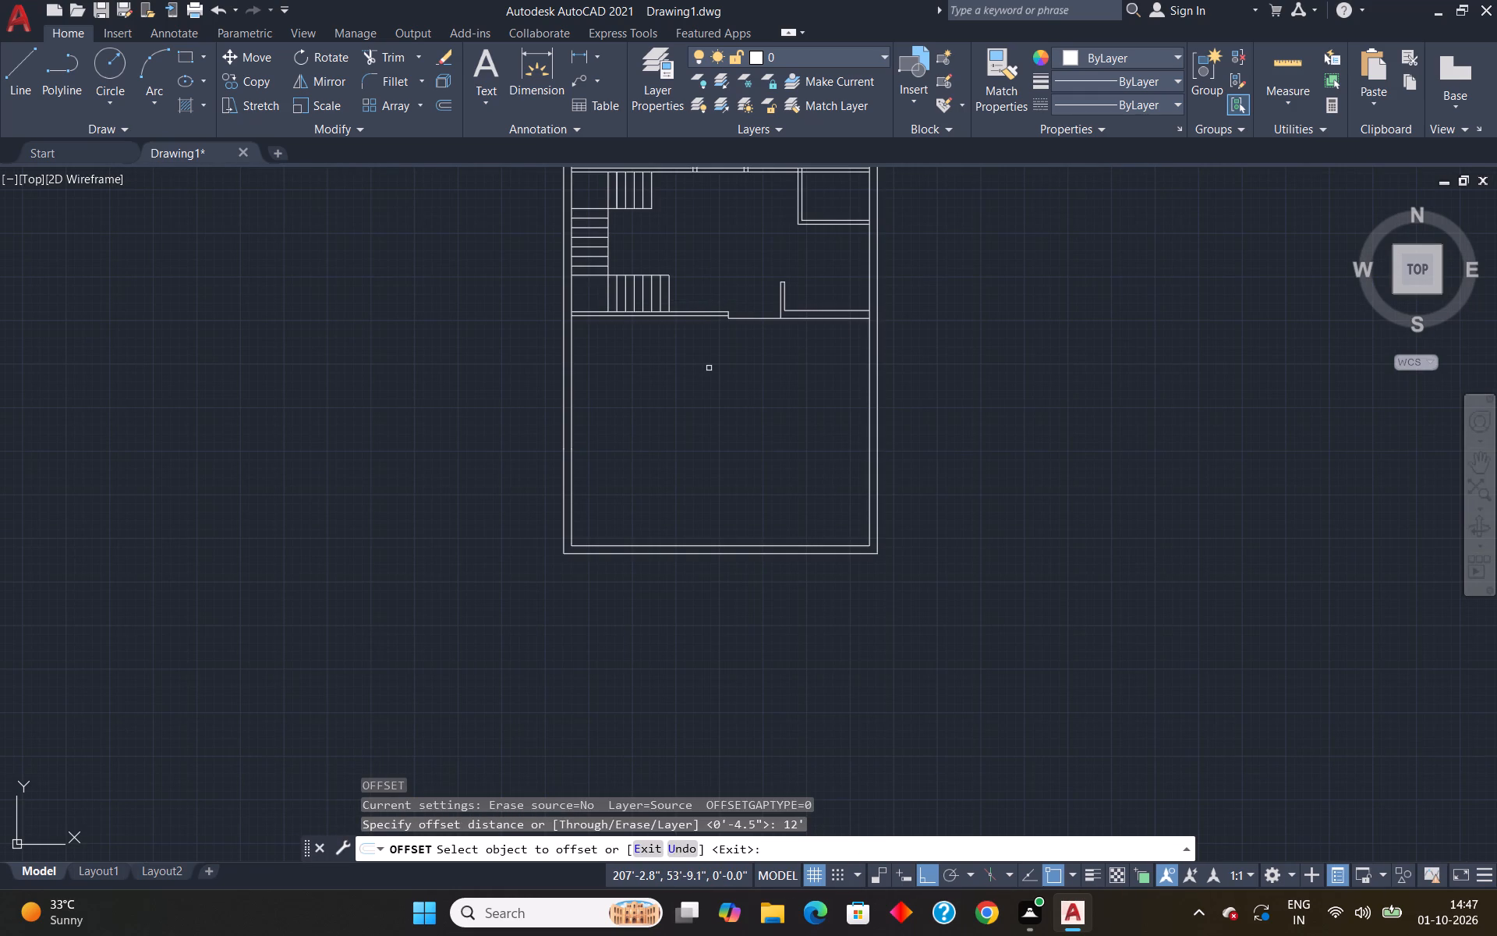
pyautogui.scroll(2, 692, 299)
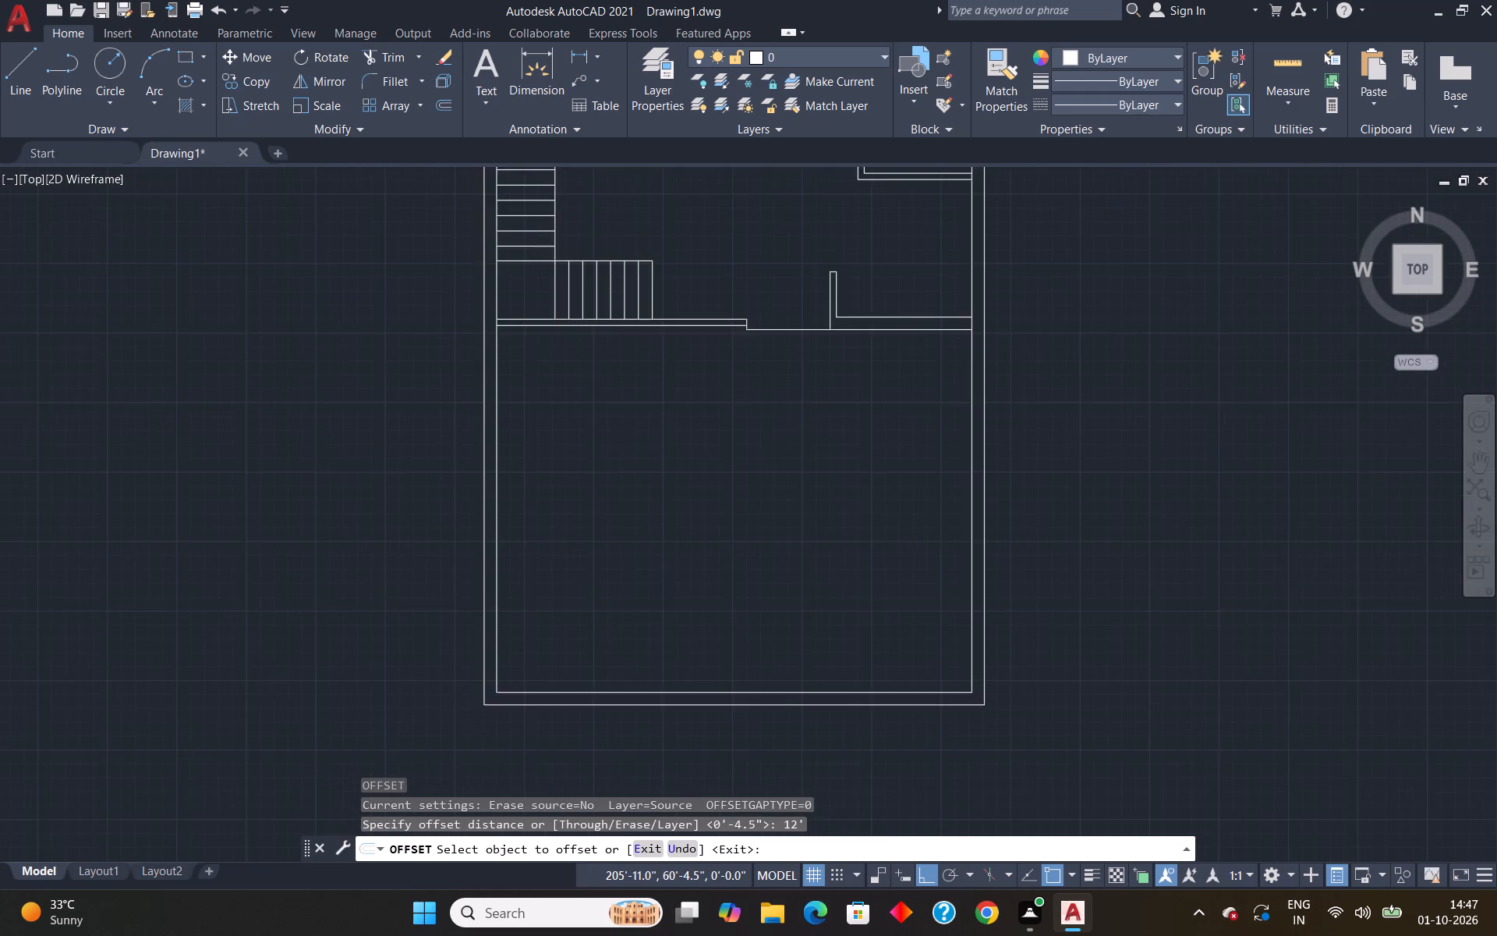
pyautogui.click(679, 340)
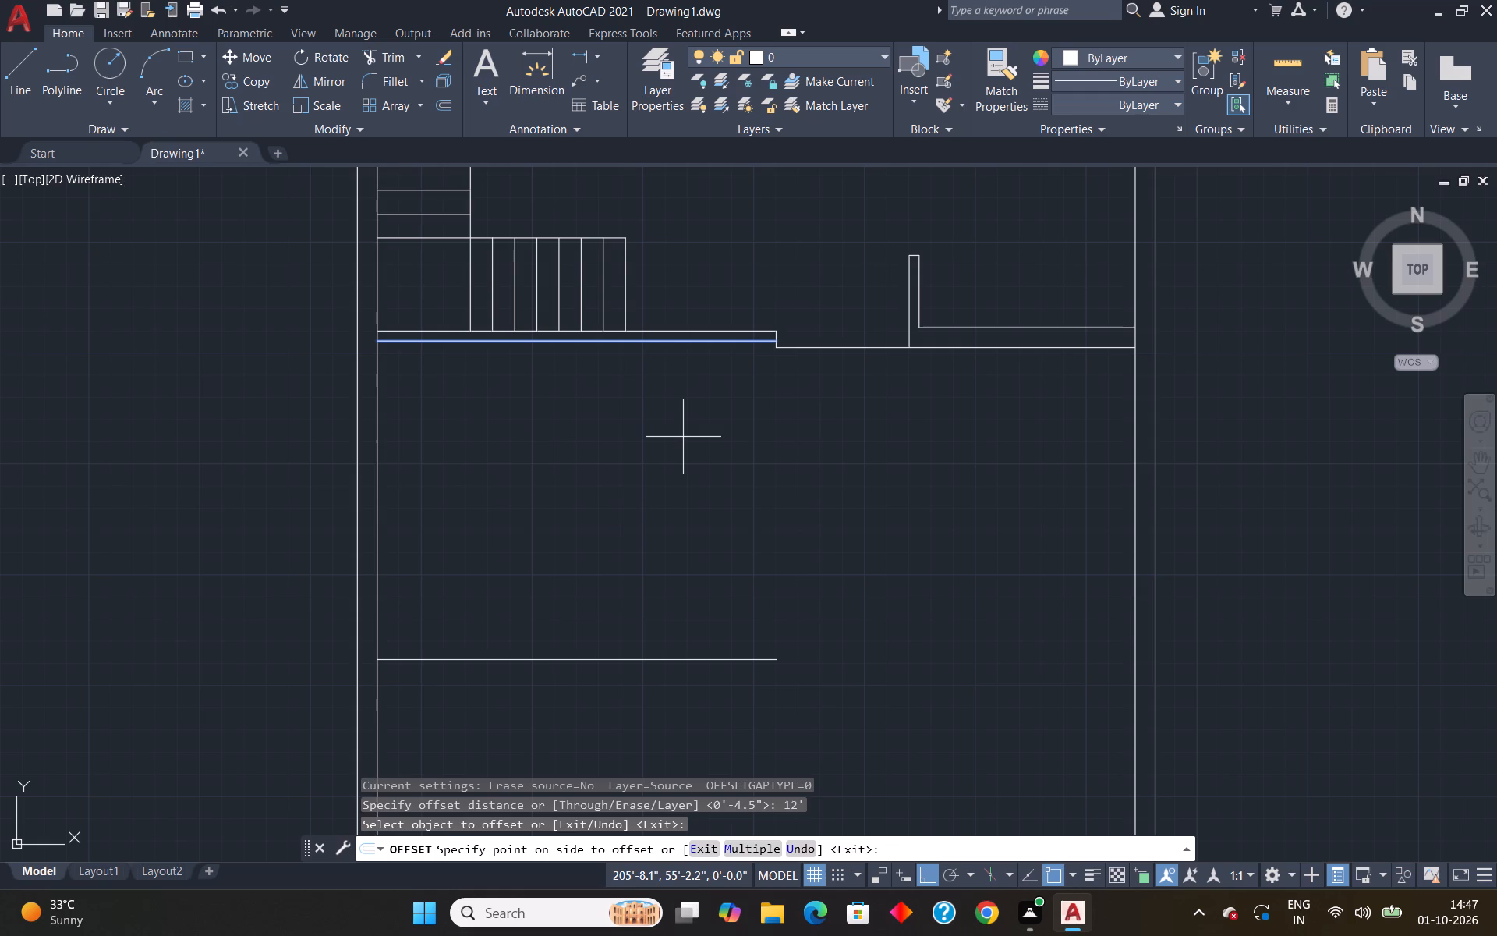
pyautogui.click(683, 437)
pyautogui.press('Escape')
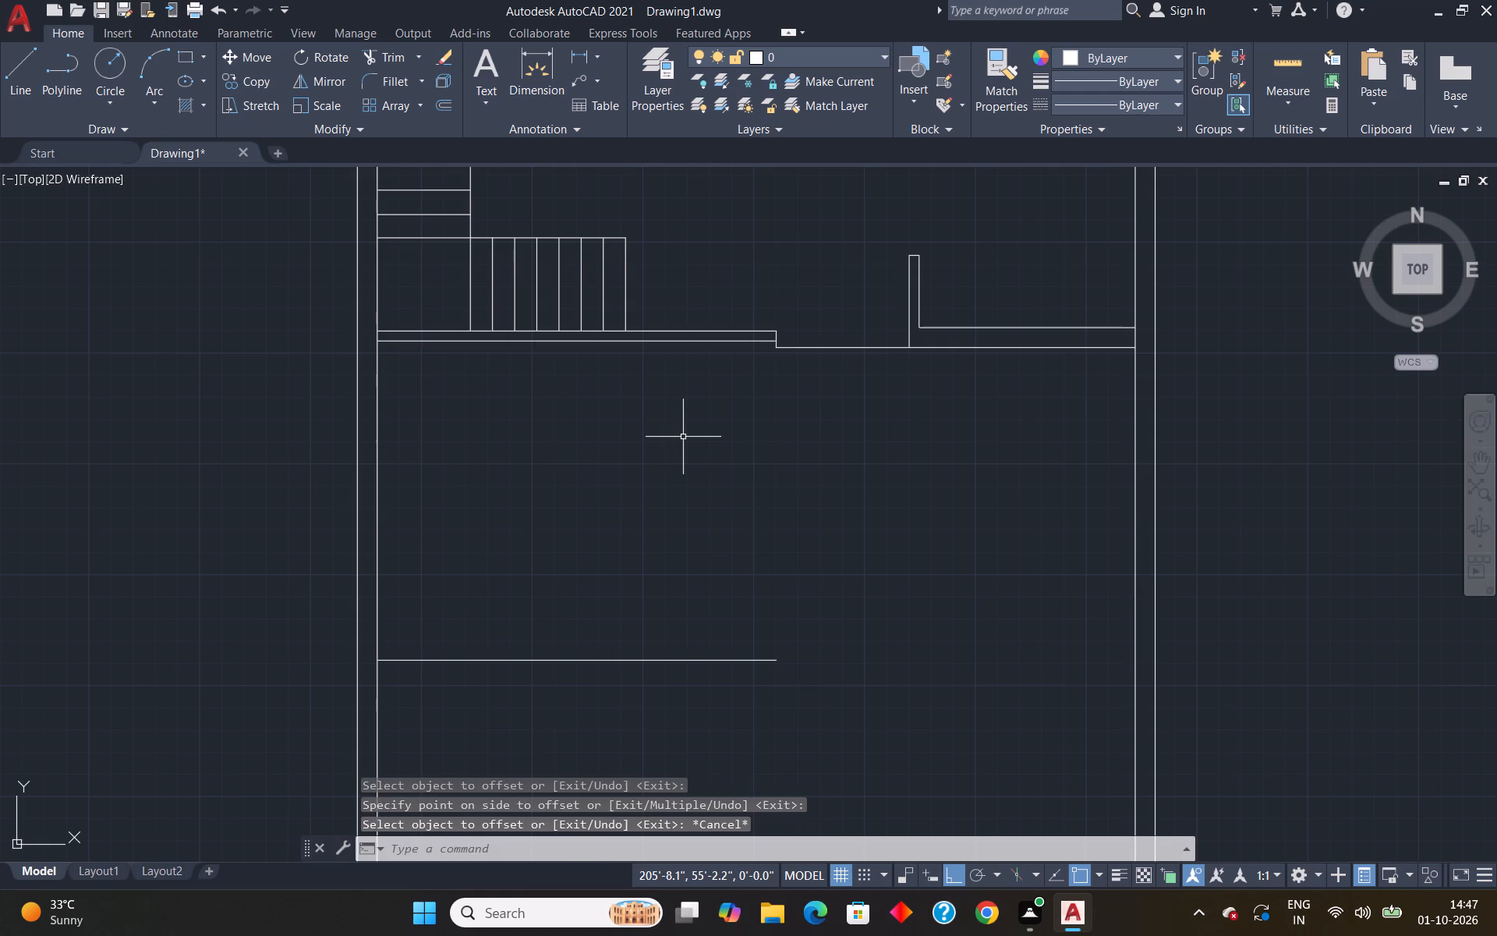
# Offset the inner face line of the west outer wall 14'3" east.
pyautogui.press('o')
pyautogui.press('Return')
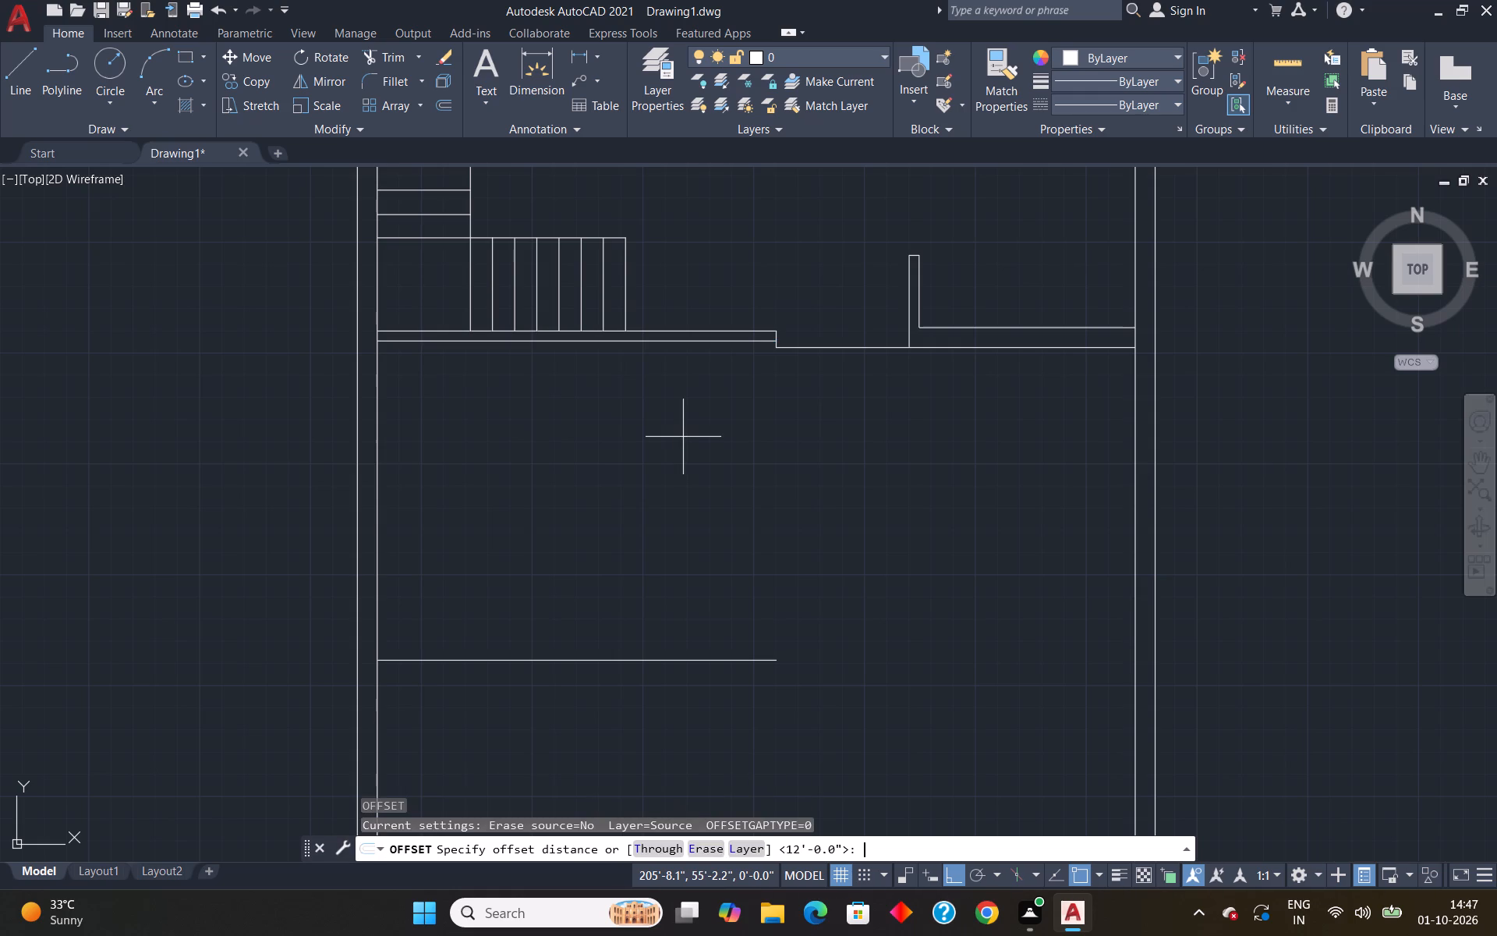
pyautogui.write('14\'3"')
pyautogui.press('Return')
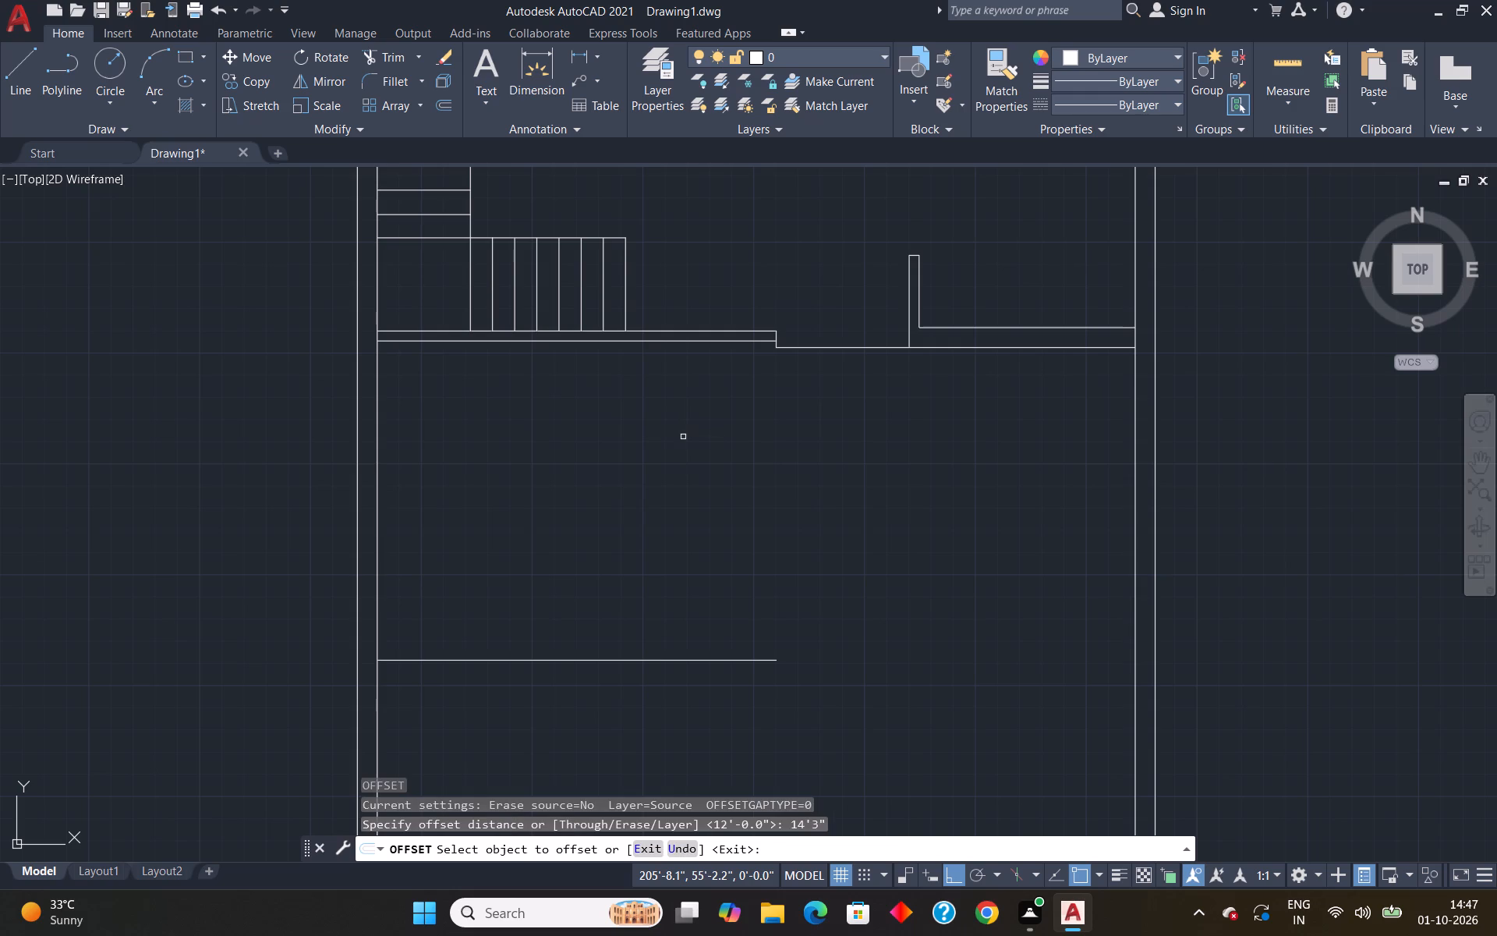
pyautogui.scroll(-4, 493, 566)
pyautogui.scroll(3, 479, 571)
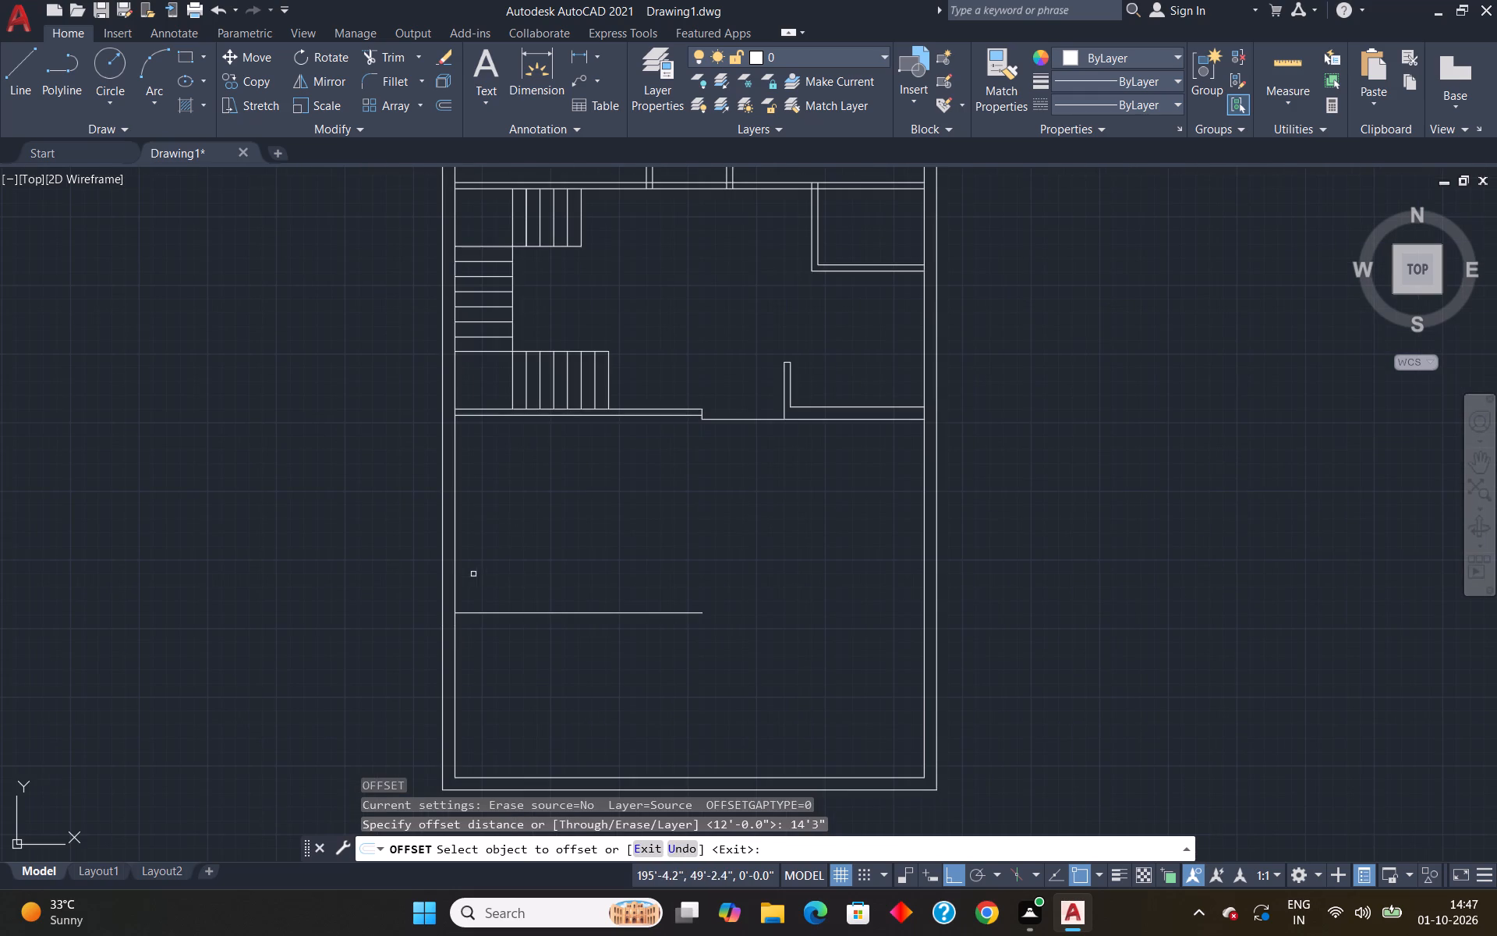
pyautogui.click(455, 568)
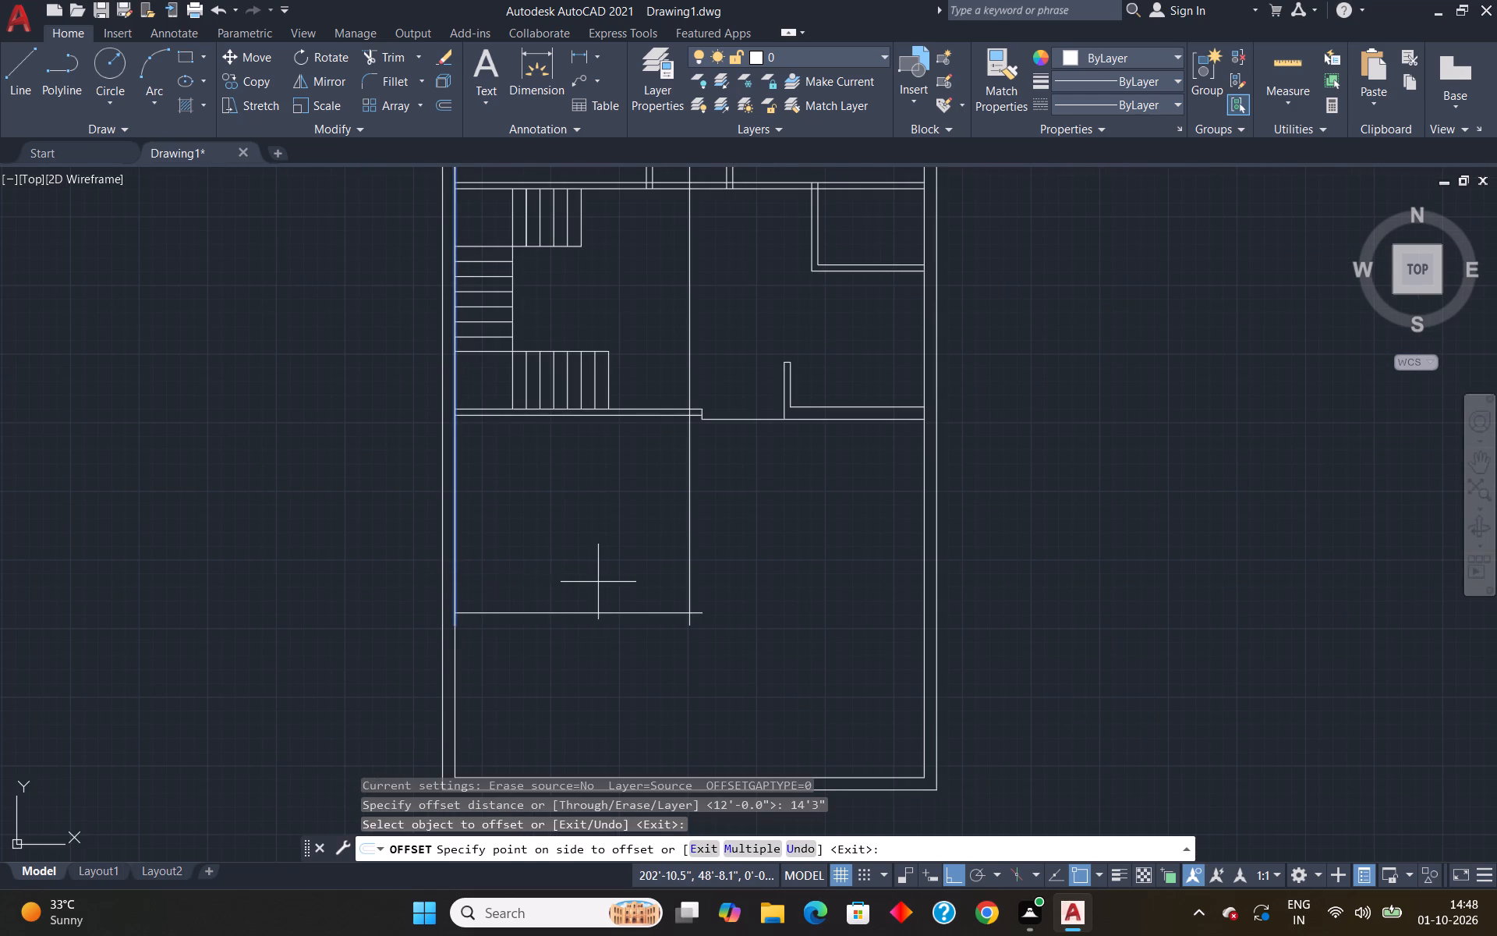
pyautogui.scroll(-3, 598, 582)
pyautogui.scroll(2, 607, 582)
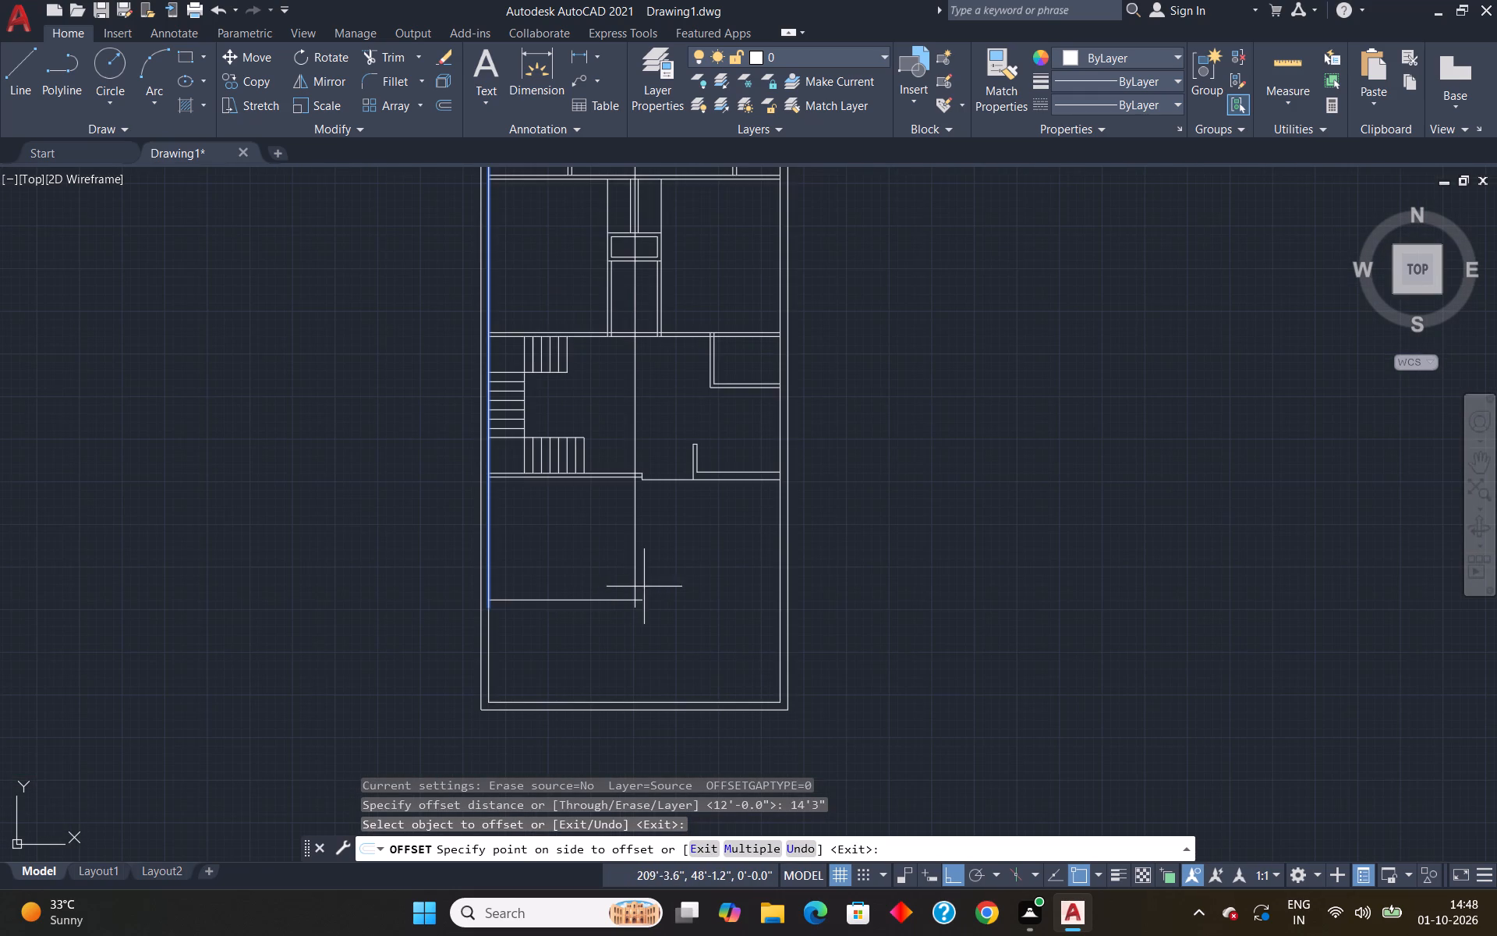
pyautogui.click(652, 584)
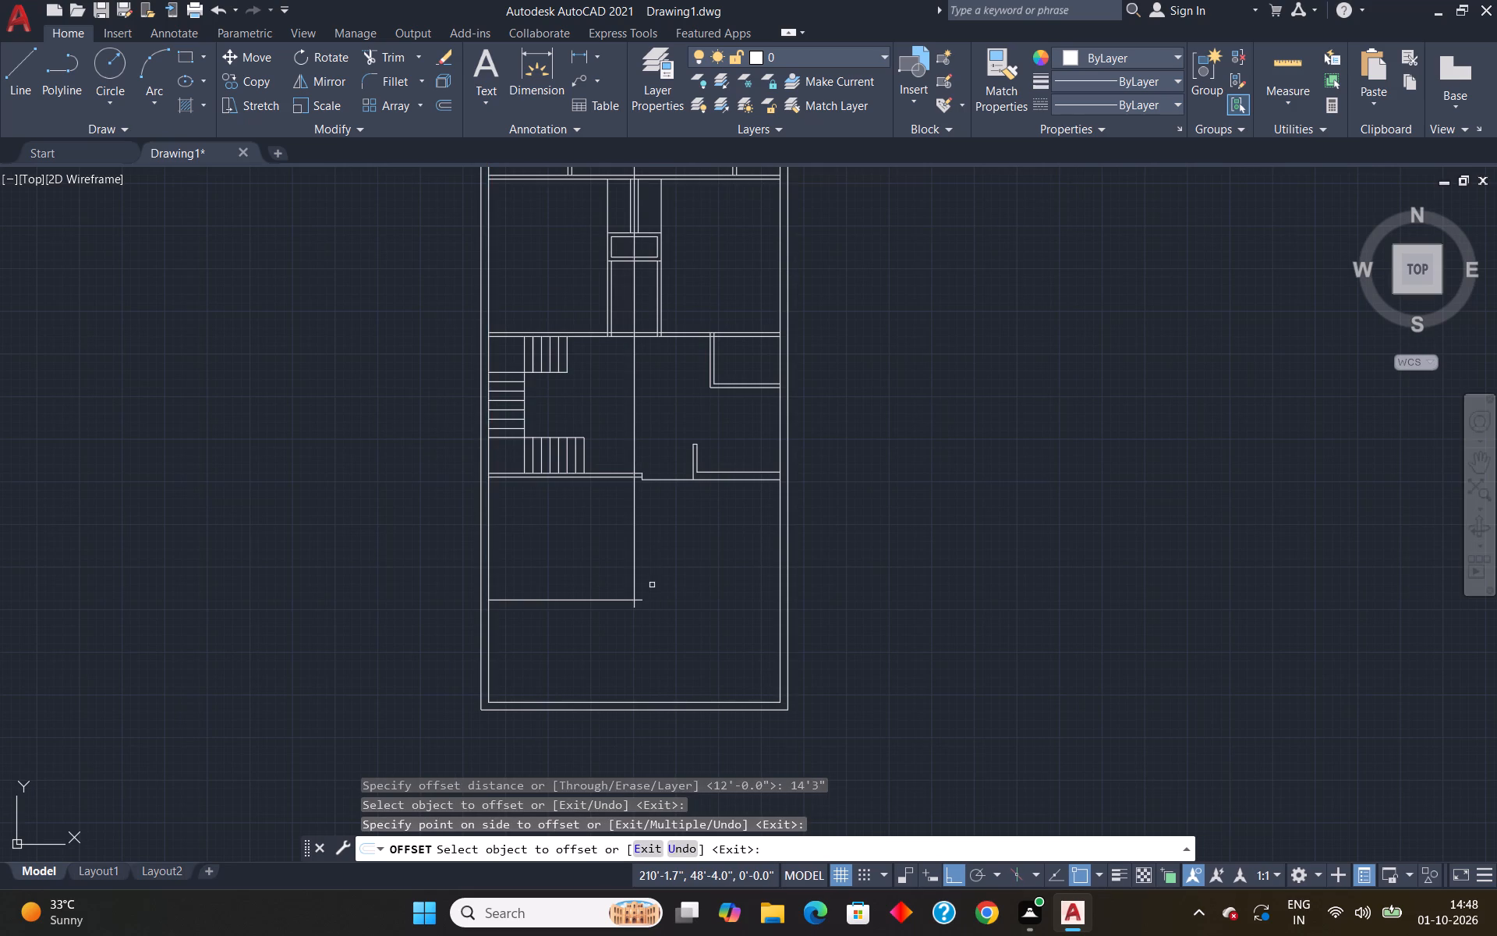
pyautogui.press('Escape')
# Trim the new vertical line out of the staircase hall, the northern room, its south wall and the gap between the narrow central partitions.
pyautogui.write('tr')
pyautogui.press('Return')
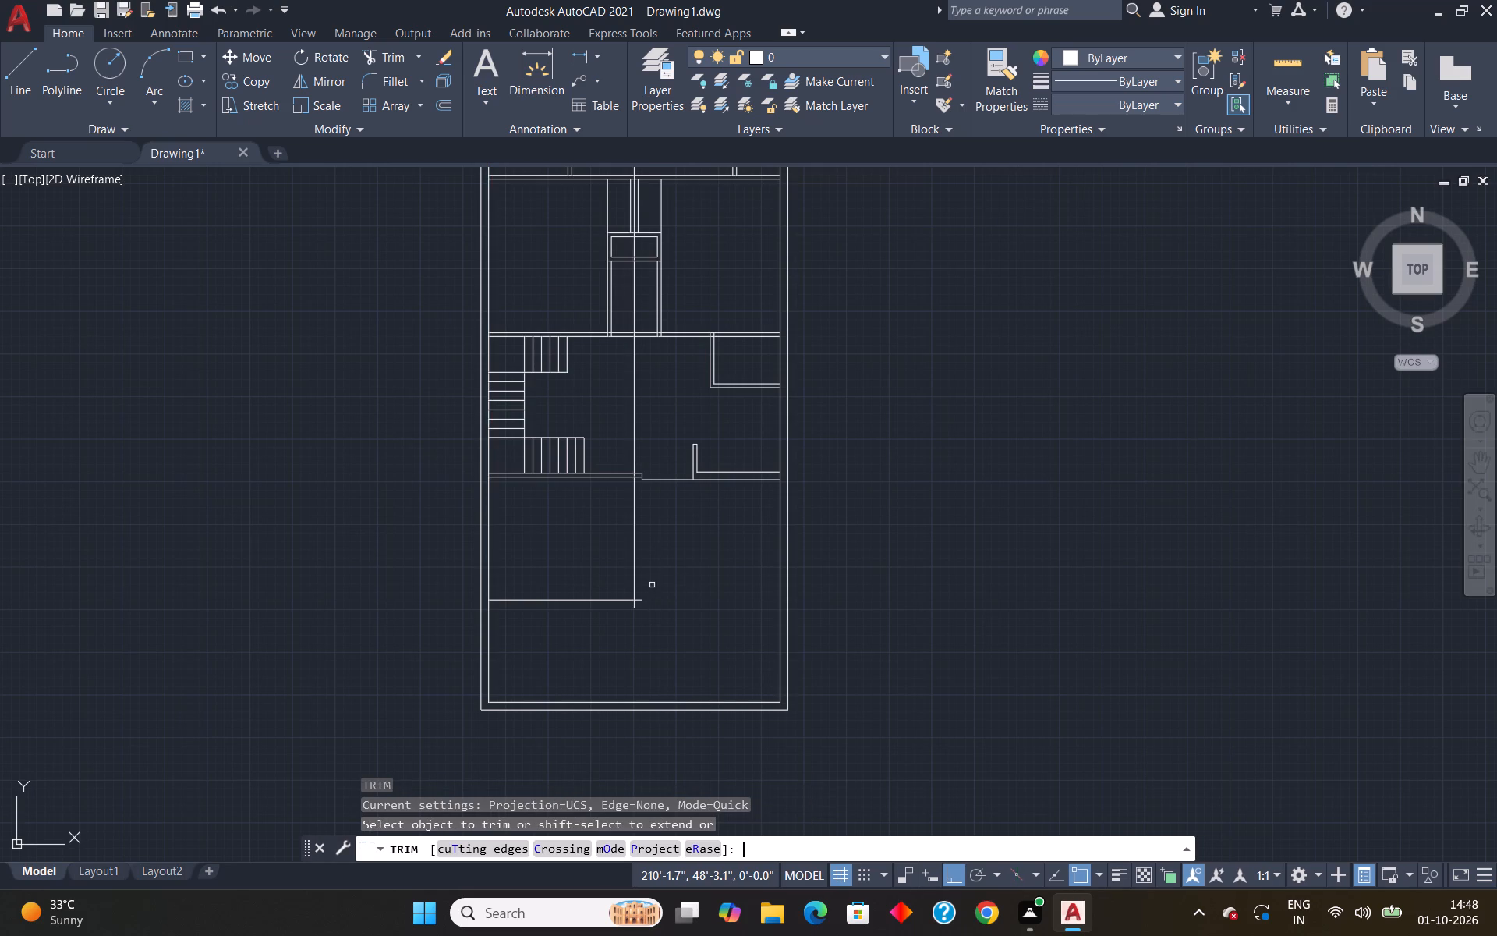
pyautogui.scroll(-1, 652, 585)
pyautogui.scroll(3, 630, 467)
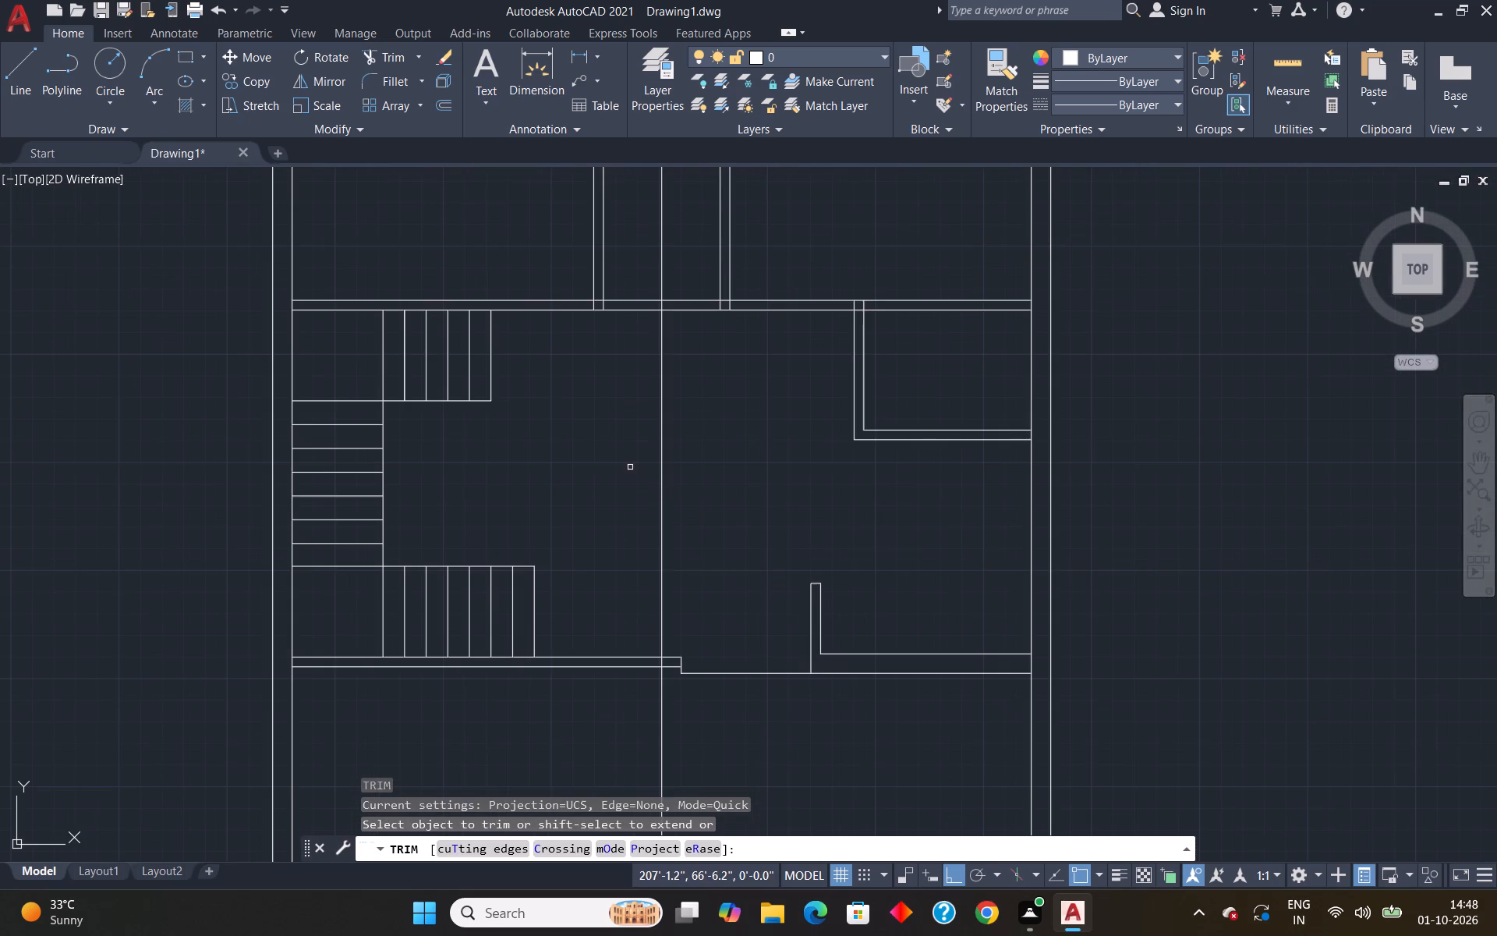
pyautogui.moveTo(630, 467); pyautogui.dragTo(705, 513)
pyautogui.scroll(-3, 676, 382)
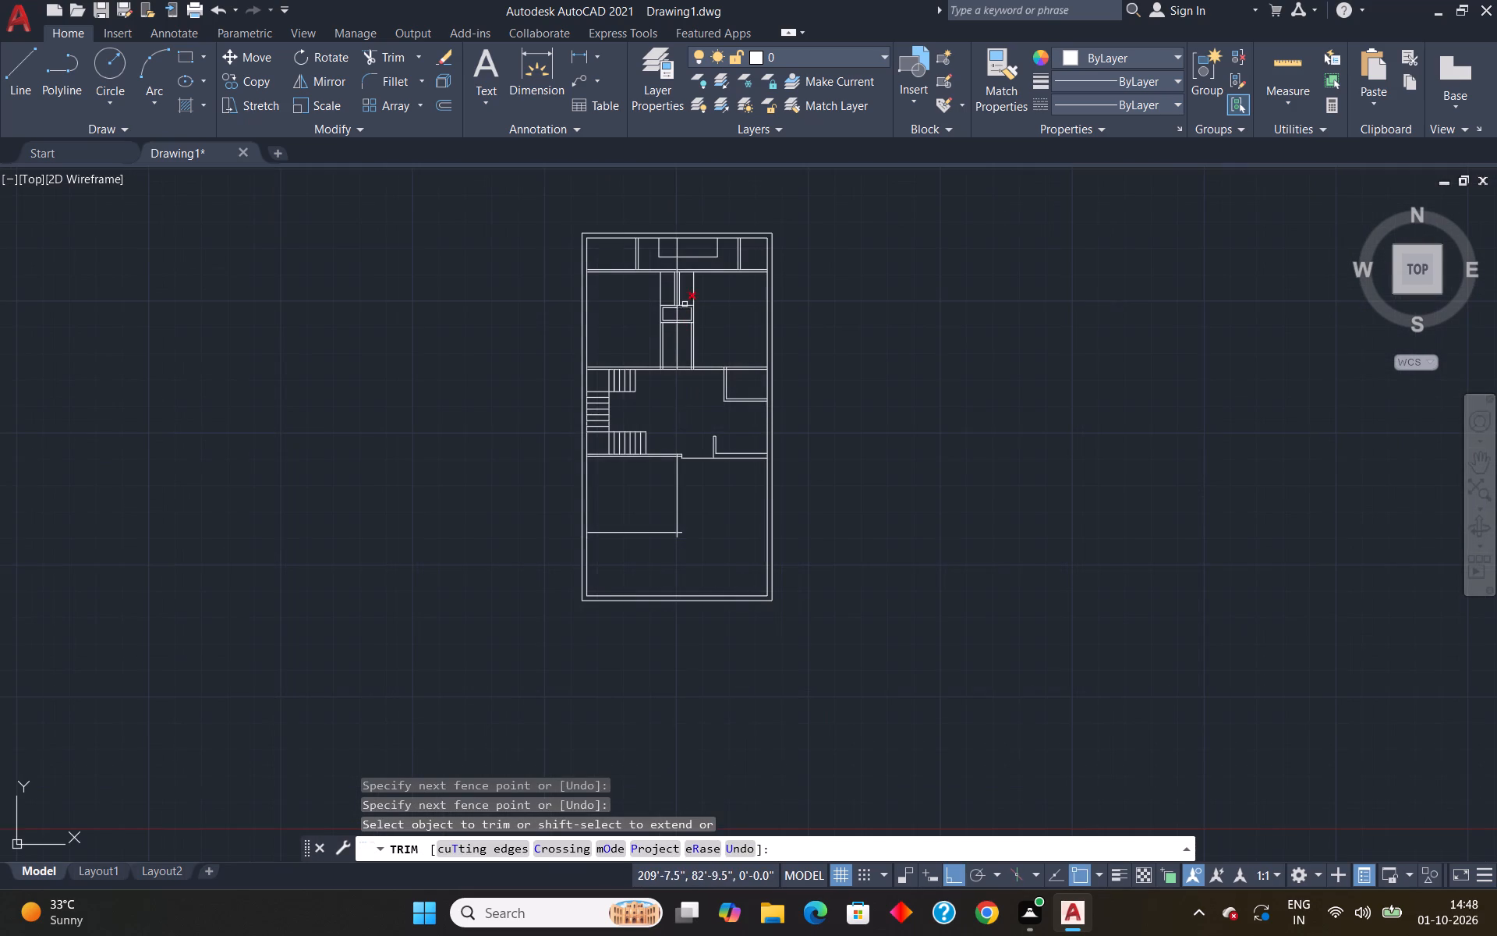
pyautogui.scroll(2, 671, 243)
pyautogui.moveTo(671, 243); pyautogui.dragTo(698, 258)
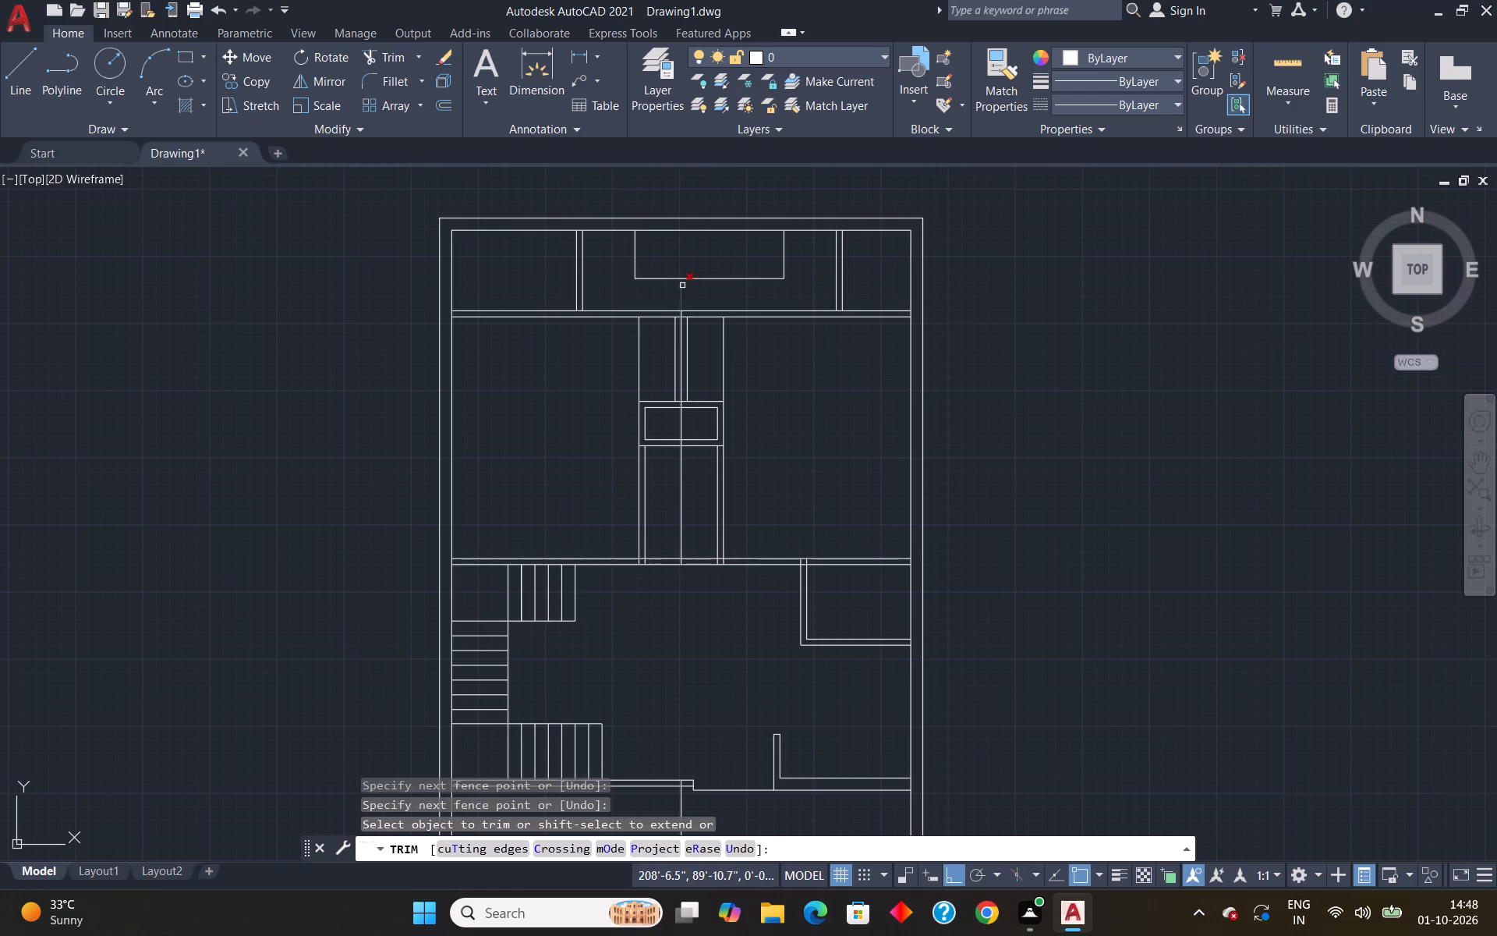
pyautogui.moveTo(673, 294); pyautogui.dragTo(705, 304)
pyautogui.scroll(4, 678, 332)
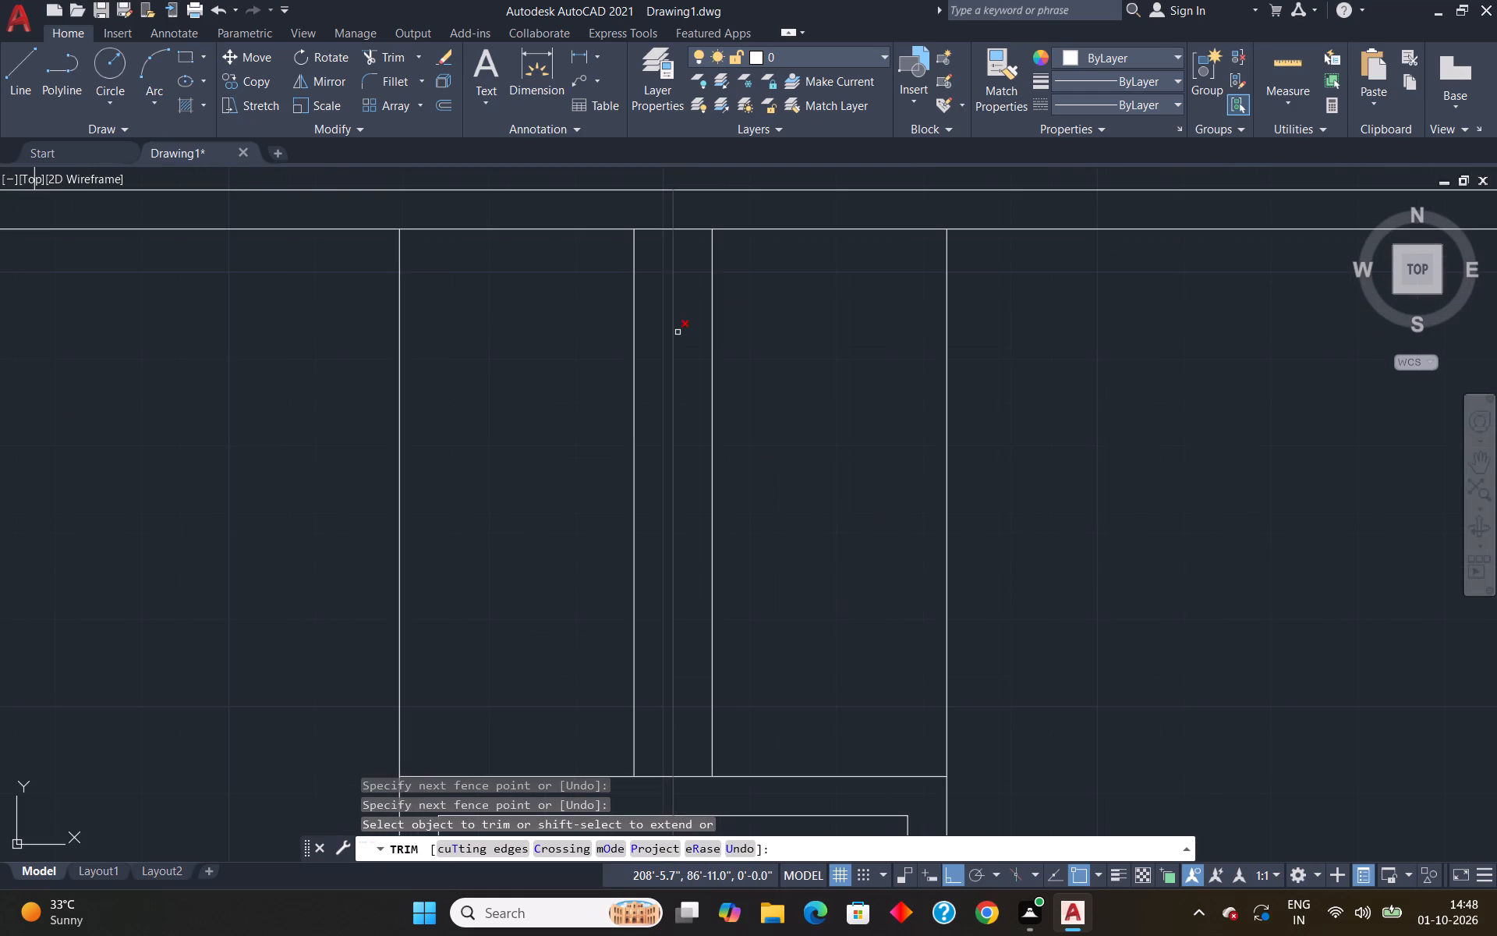
pyautogui.moveTo(677, 332); pyautogui.dragTo(666, 350)
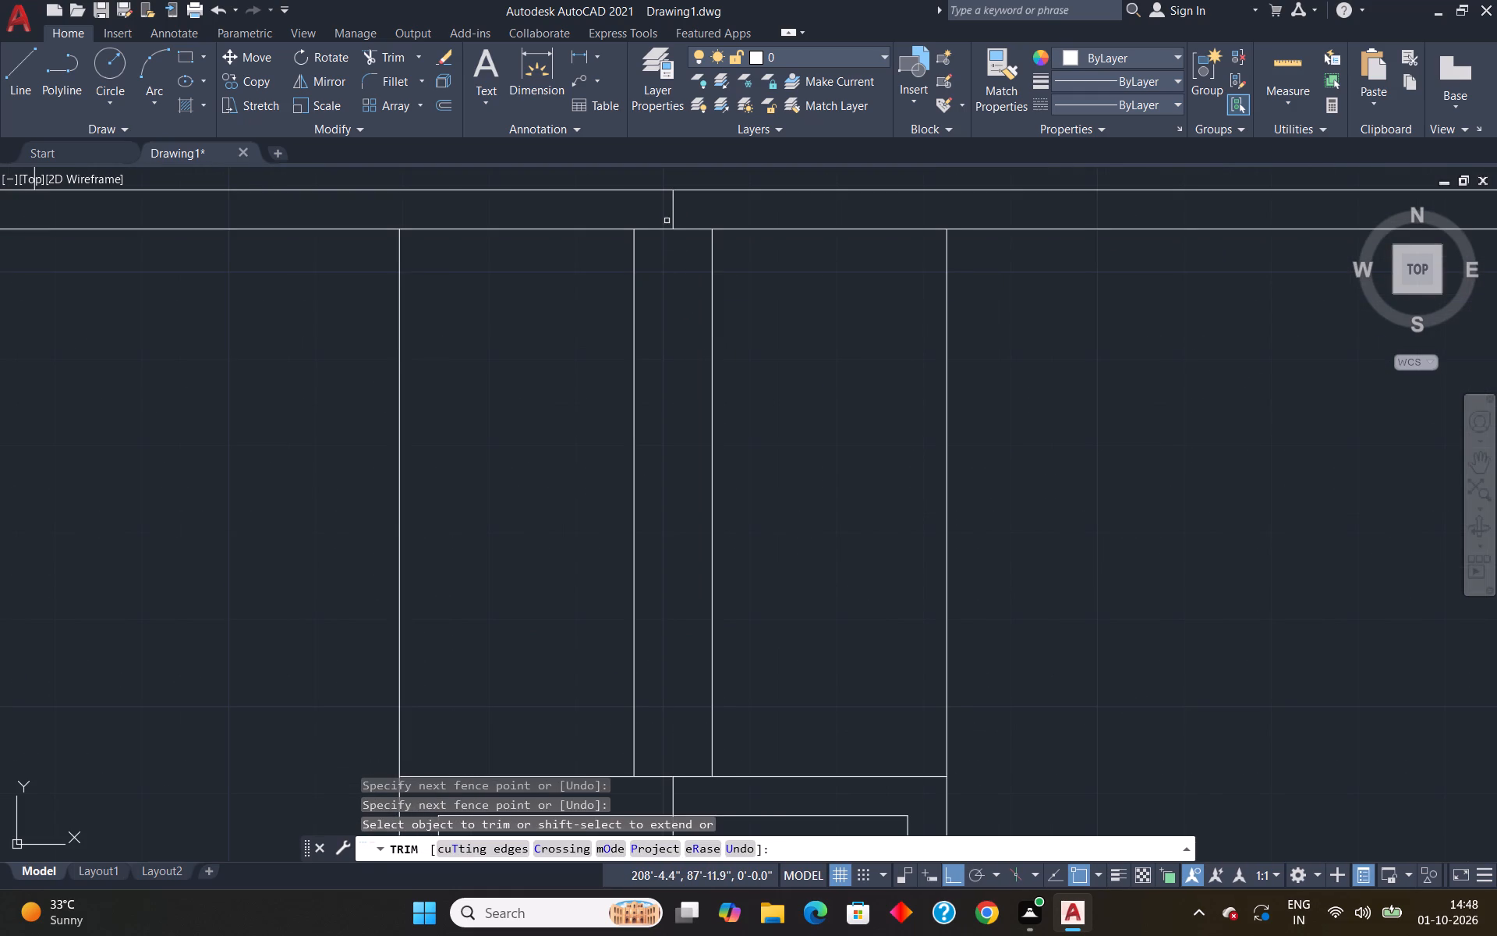
pyautogui.moveTo(659, 214); pyautogui.dragTo(709, 210)
pyautogui.scroll(-3, 709, 210)
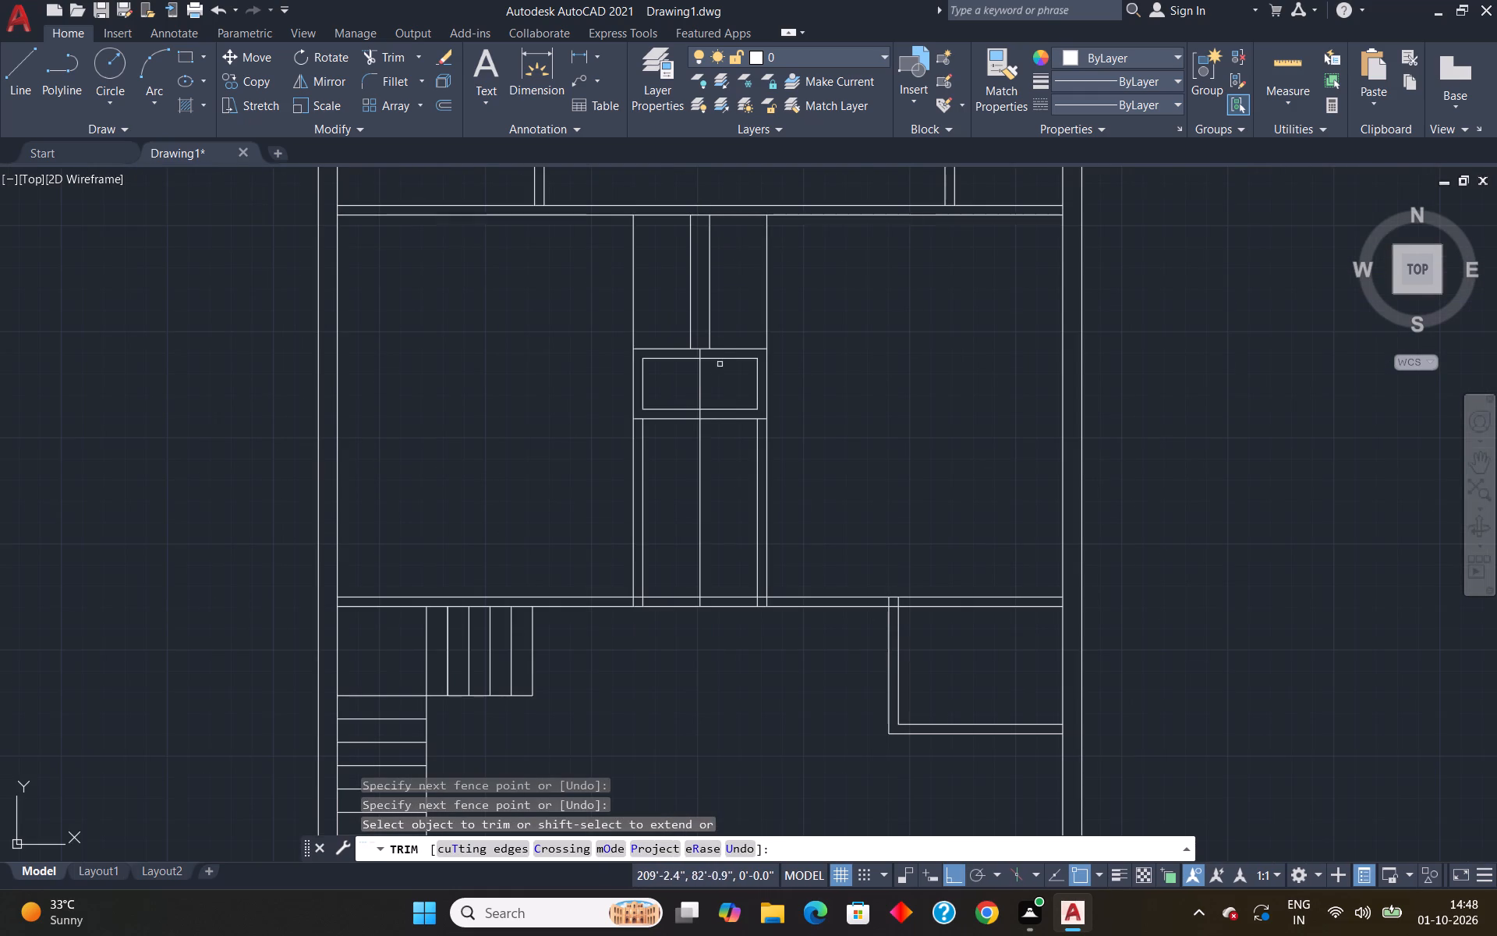
# Trim the rest of the vertical line through the small central rectangle, the passage south of it and the wall north of the staircase hall.
pyautogui.moveTo(707, 381); pyautogui.dragTo(682, 380)
pyautogui.scroll(3, 688, 357)
pyautogui.click(720, 347)
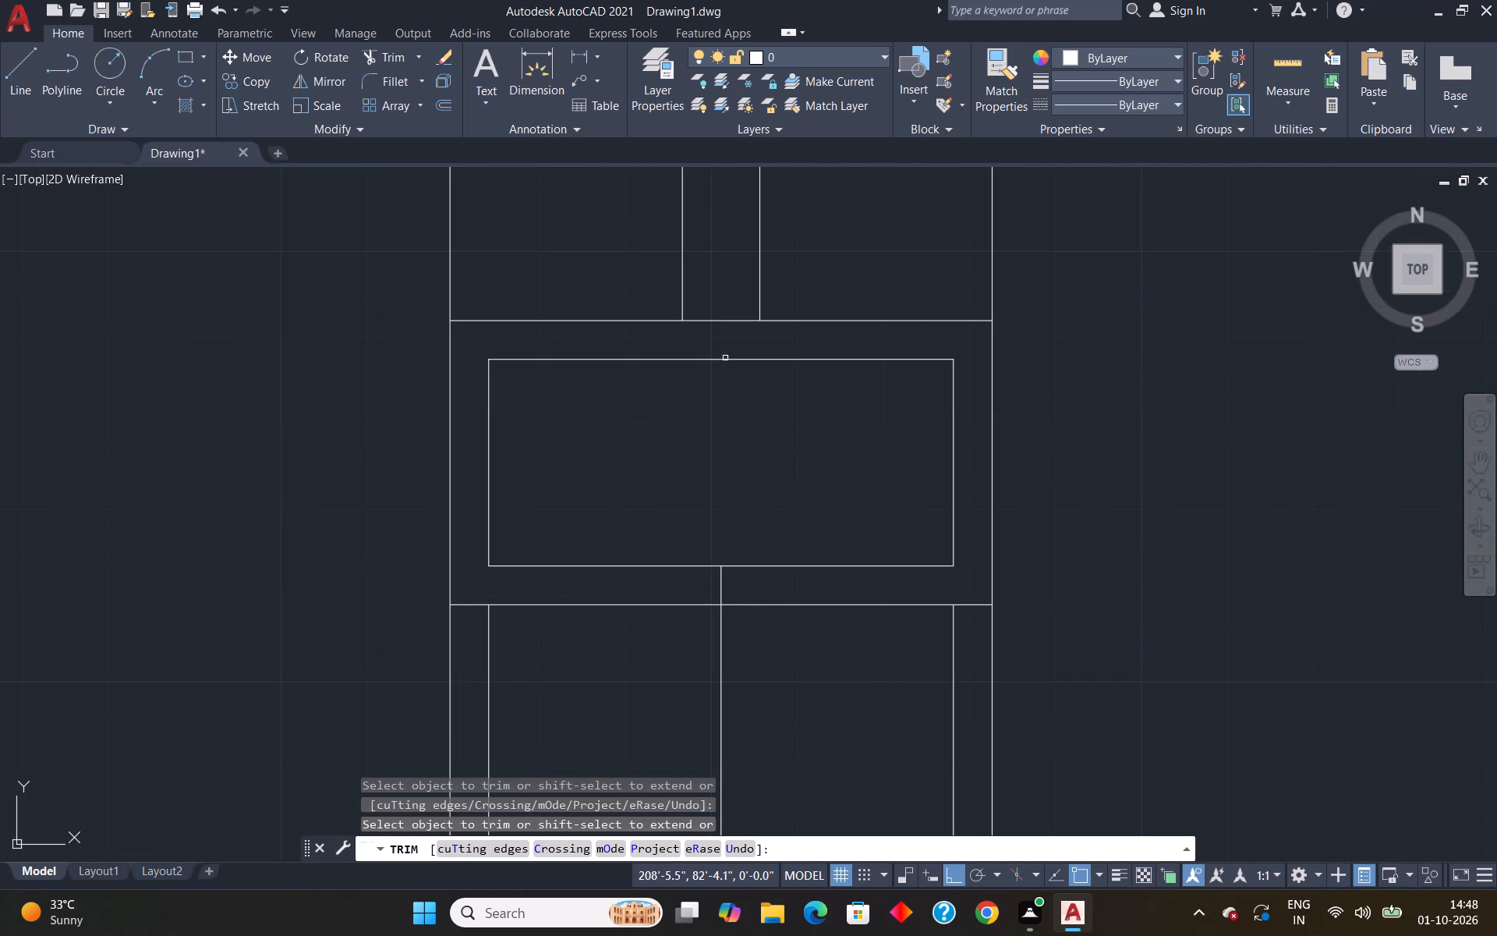
pyautogui.click(724, 587)
pyautogui.scroll(-5, 723, 649)
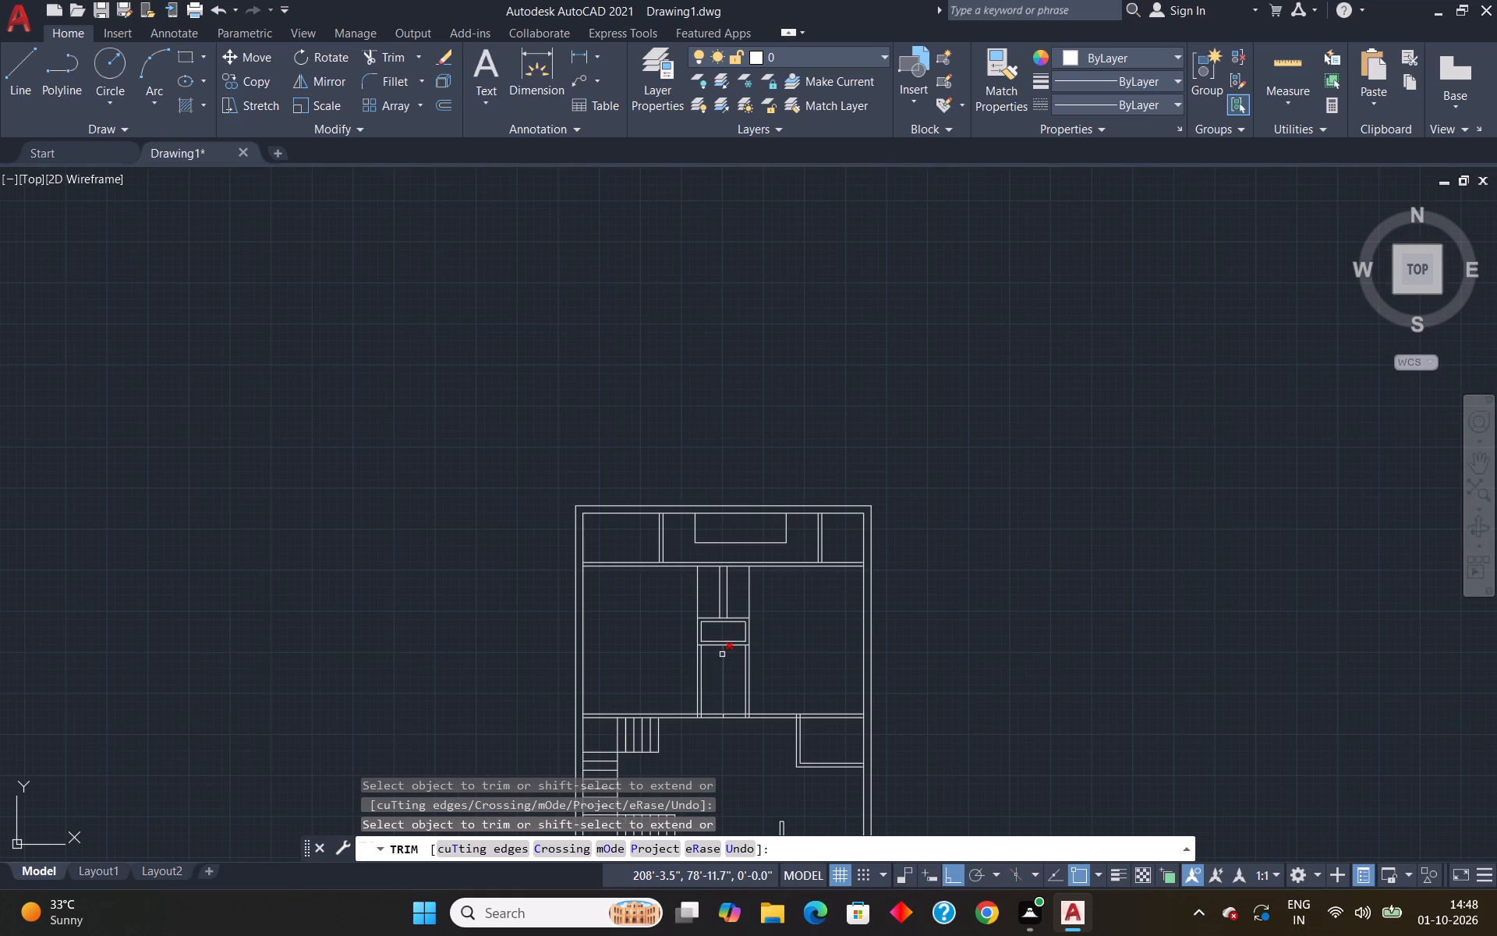
pyautogui.scroll(-2, 722, 654)
pyautogui.click(721, 654)
pyautogui.scroll(7, 726, 683)
pyautogui.moveTo(635, 638); pyautogui.dragTo(659, 642)
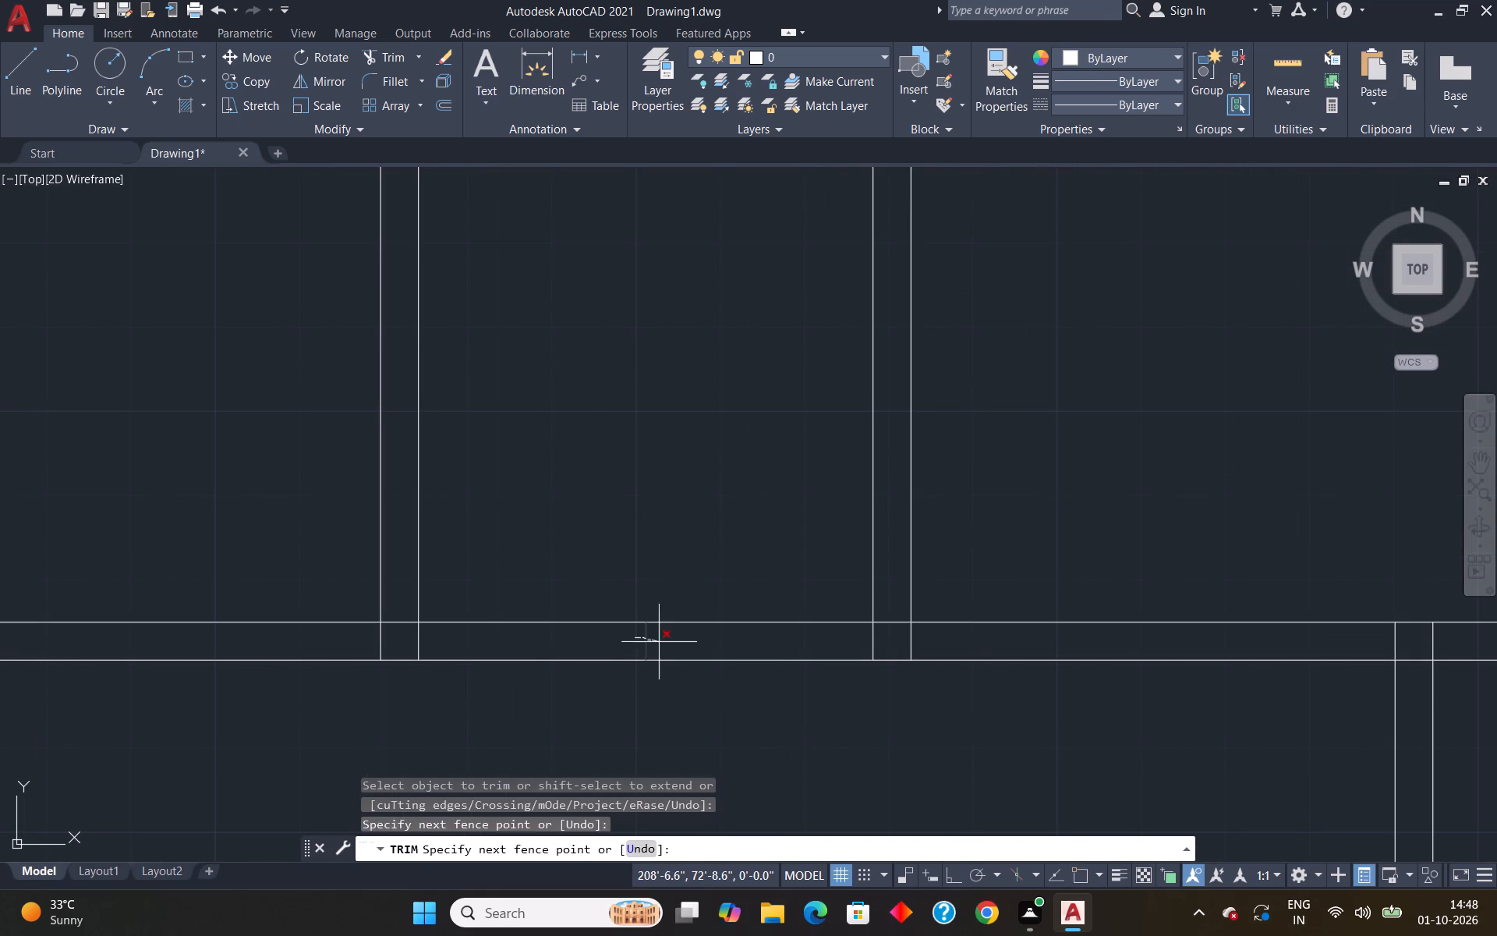
pyautogui.moveTo(659, 642); pyautogui.dragTo(664, 643)
pyautogui.scroll(-8, 664, 644)
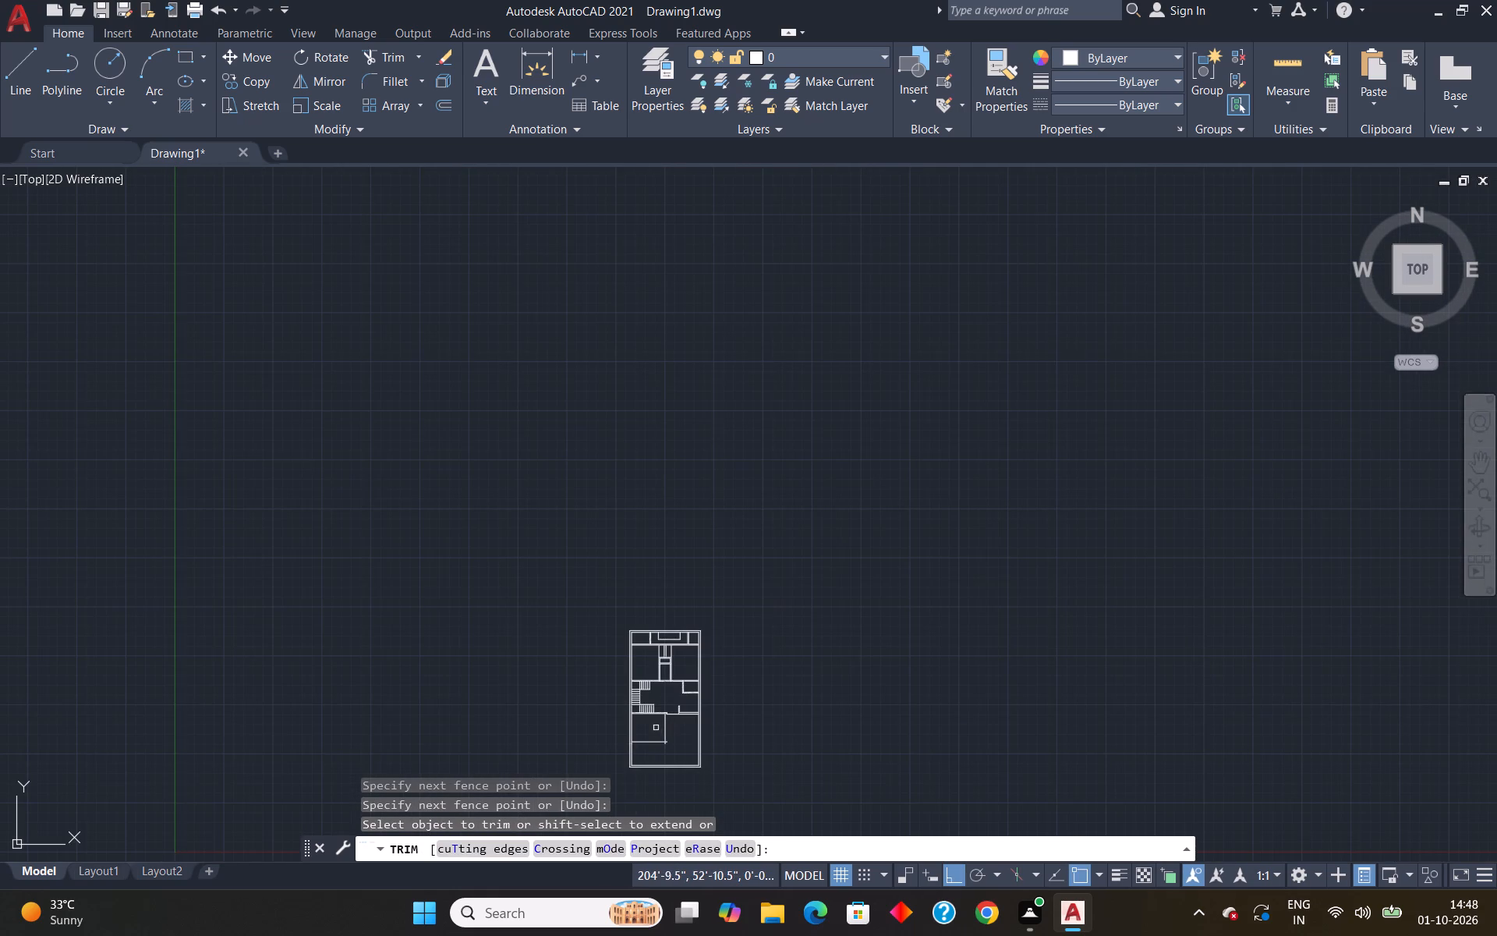
# Trim both overhanging line ends at the southeast corner of the new room below the staircase.
pyautogui.scroll(5, 655, 726)
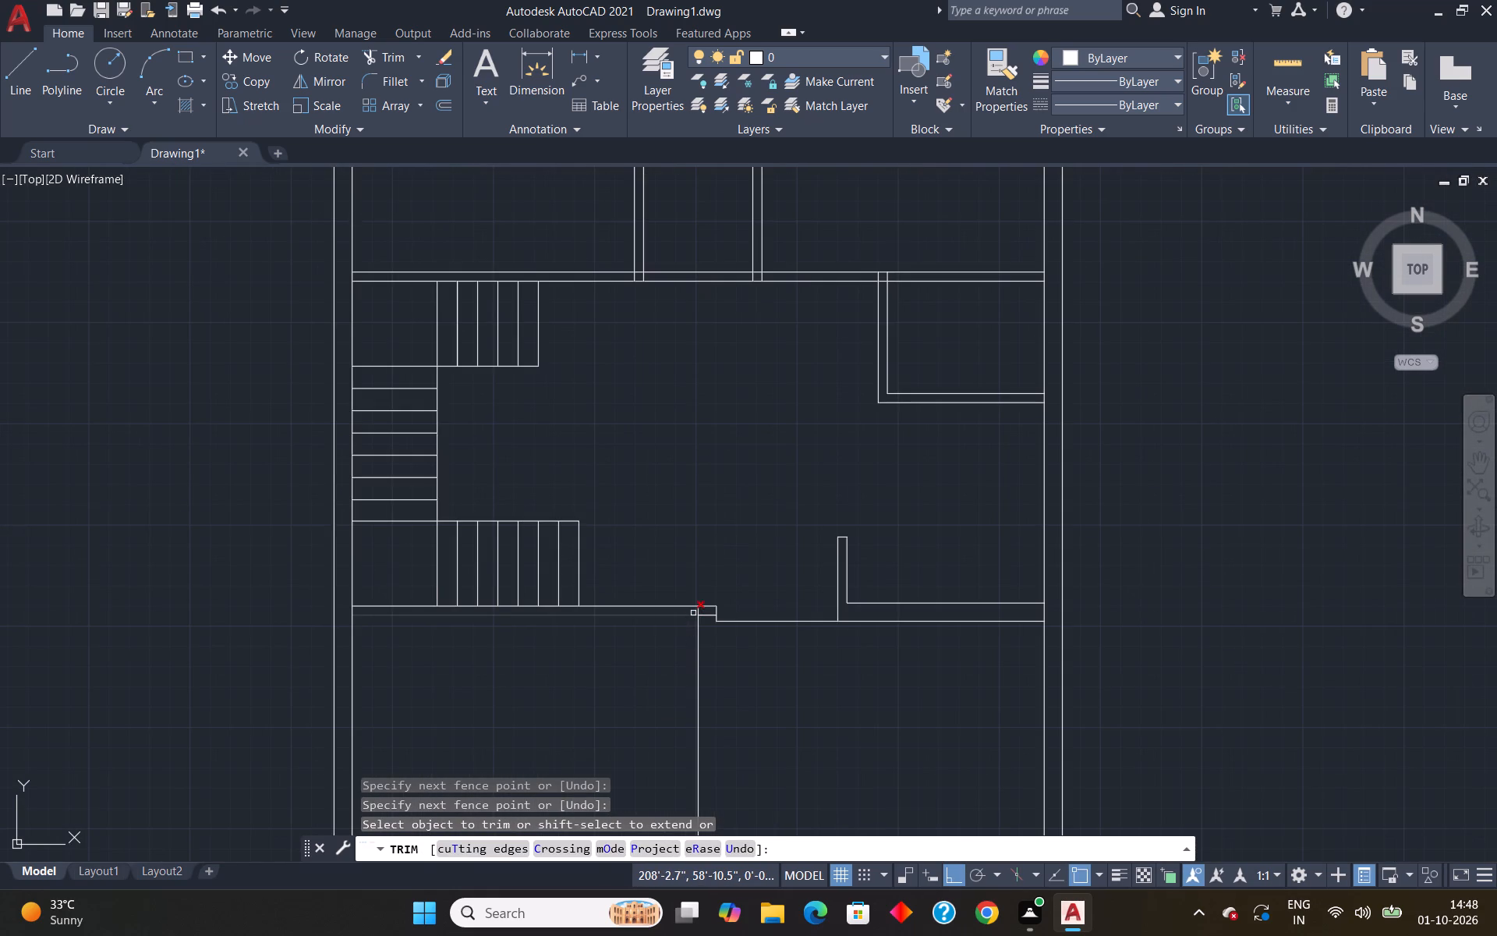
pyautogui.scroll(4, 693, 613)
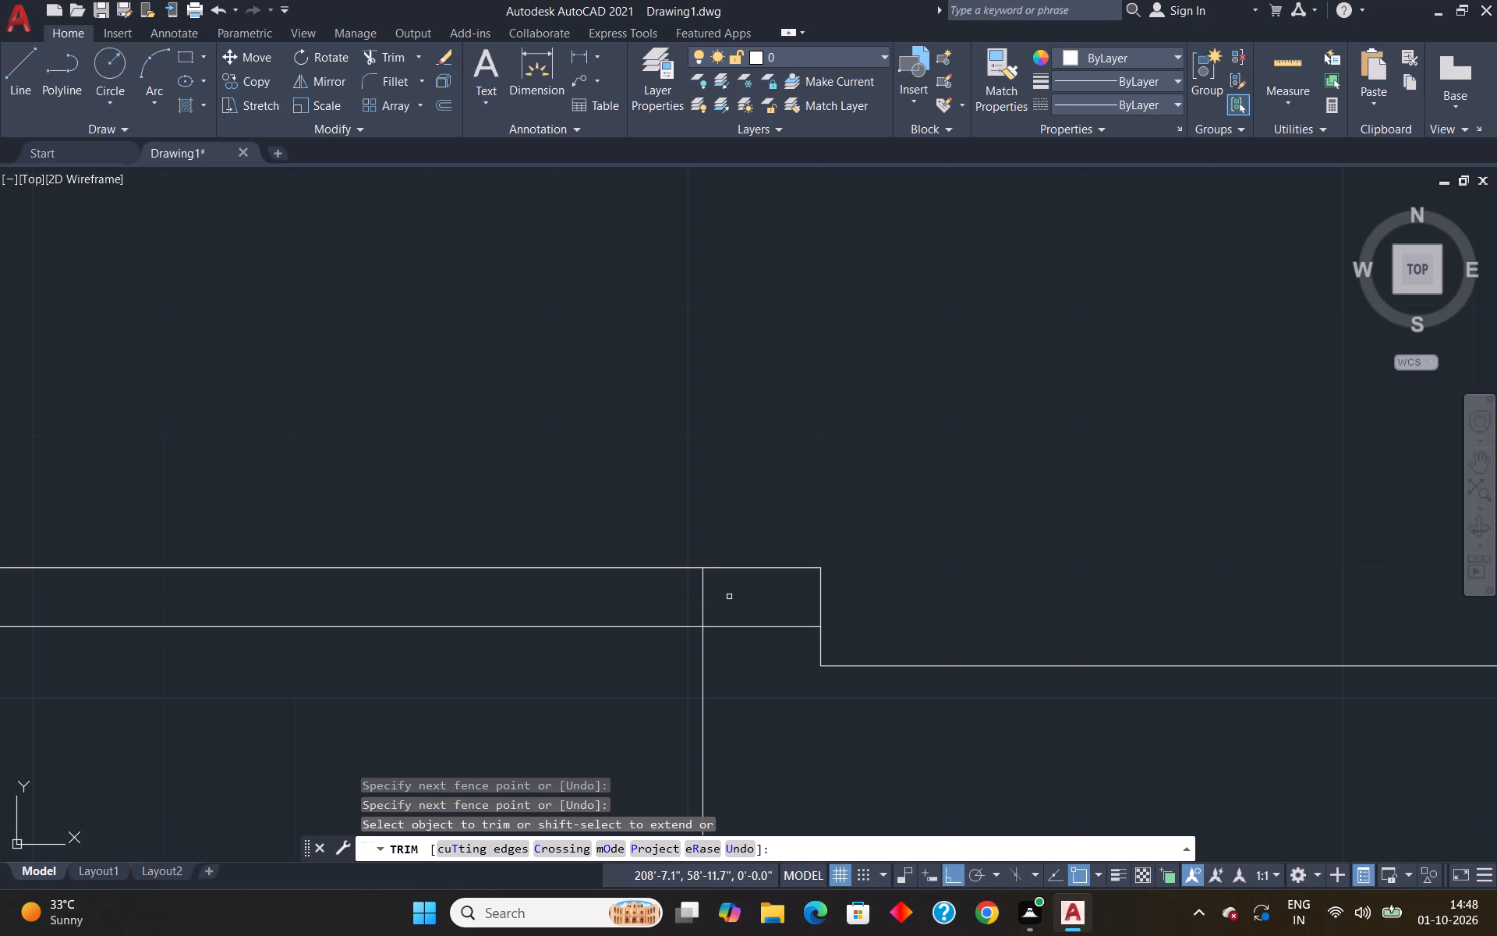
pyautogui.scroll(-8, 729, 597)
pyautogui.scroll(4, 741, 652)
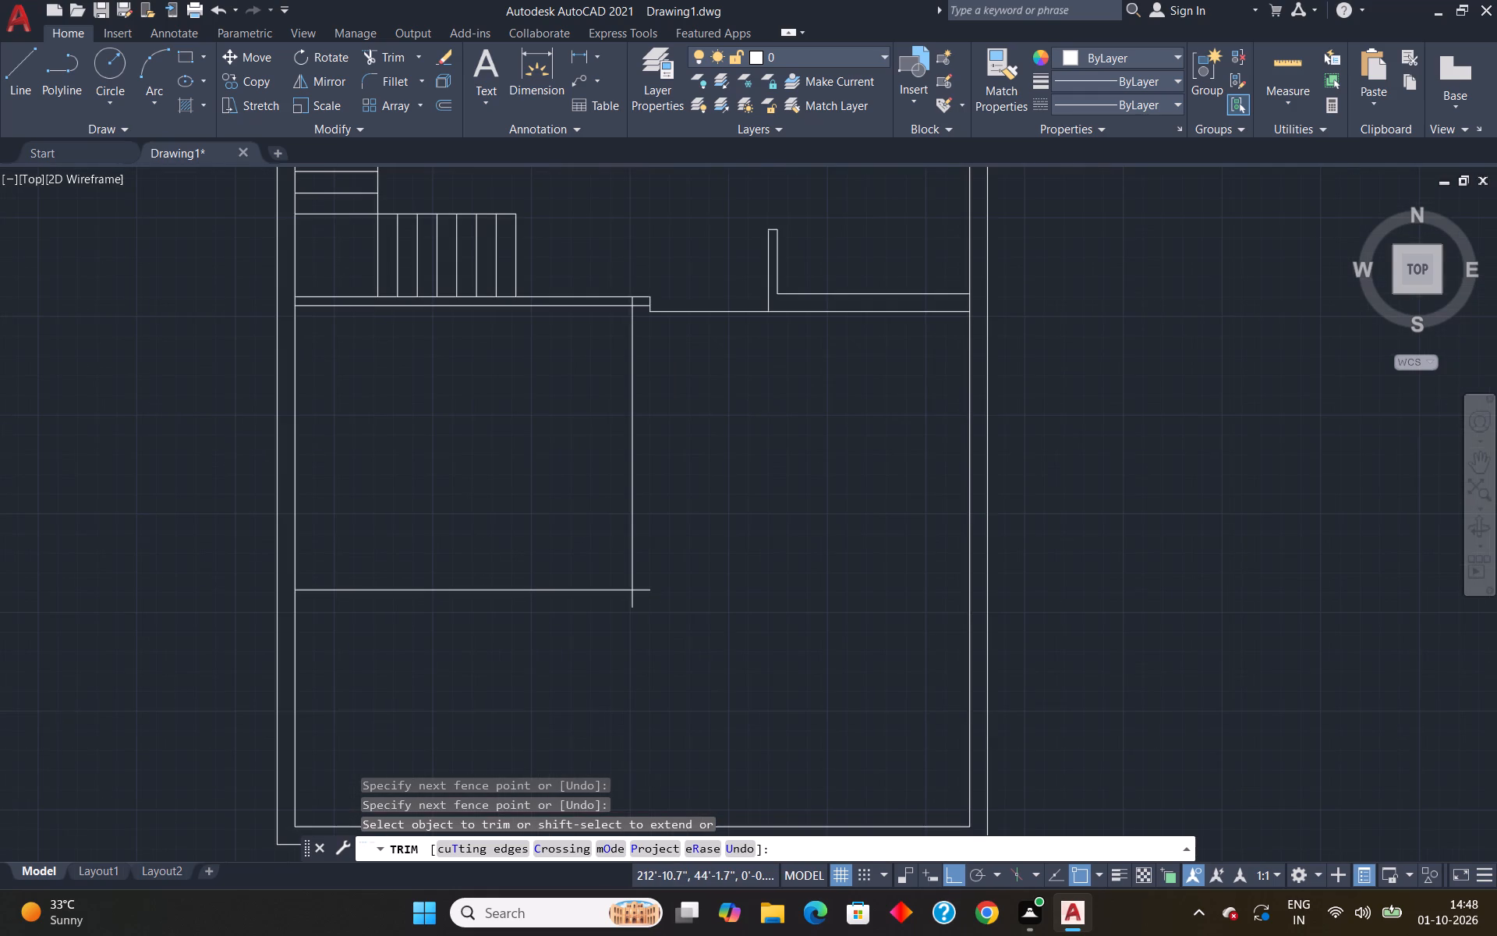
pyautogui.moveTo(644, 575); pyautogui.dragTo(645, 614)
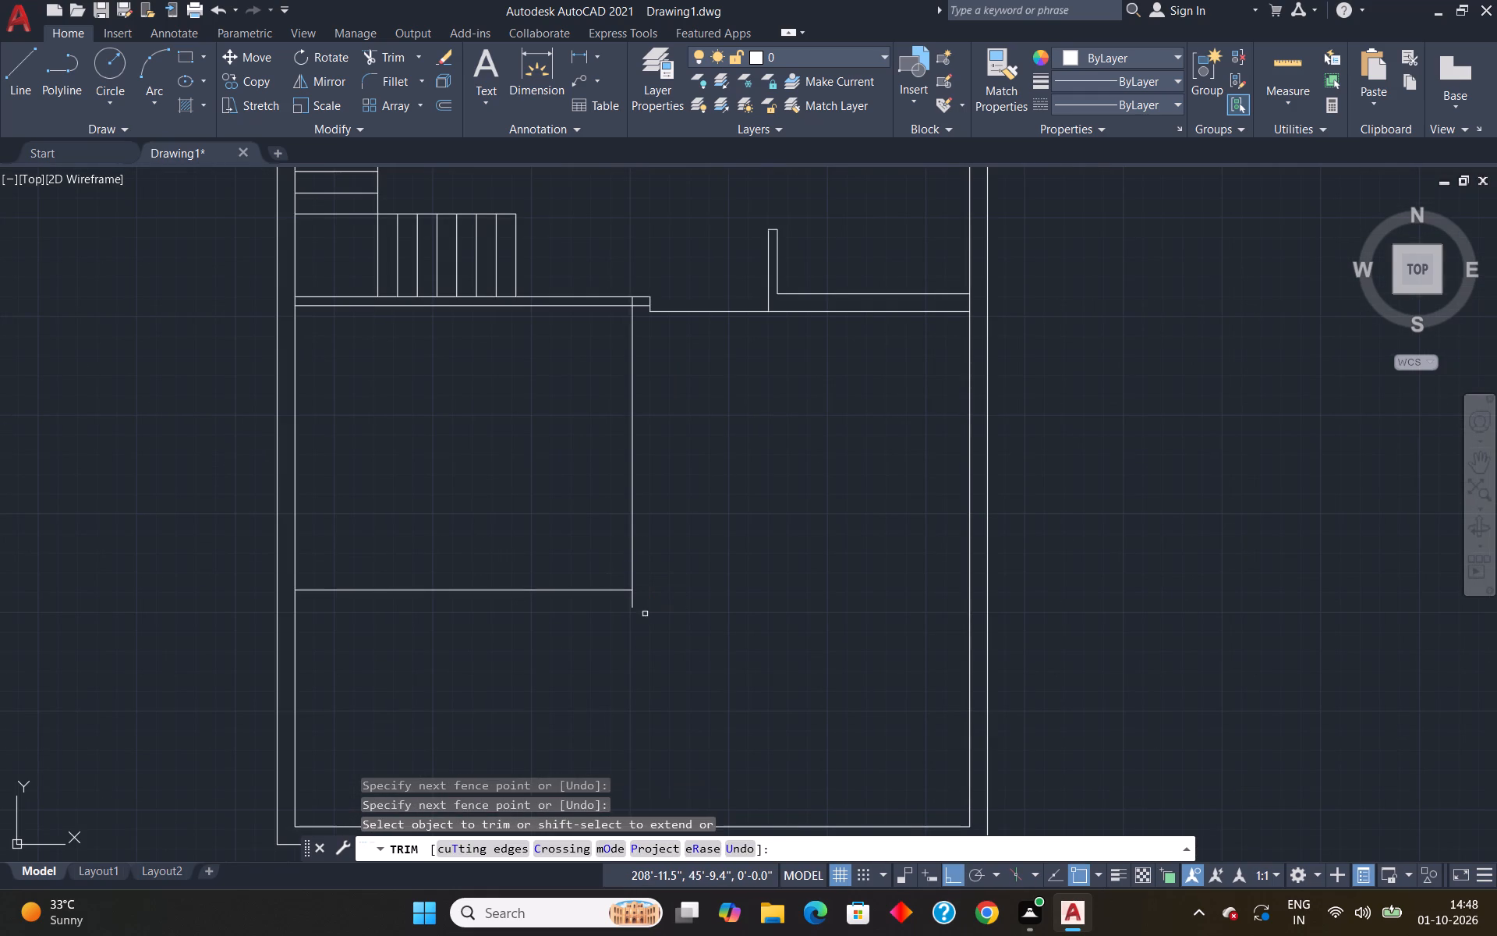
pyautogui.moveTo(621, 602); pyautogui.dragTo(660, 604)
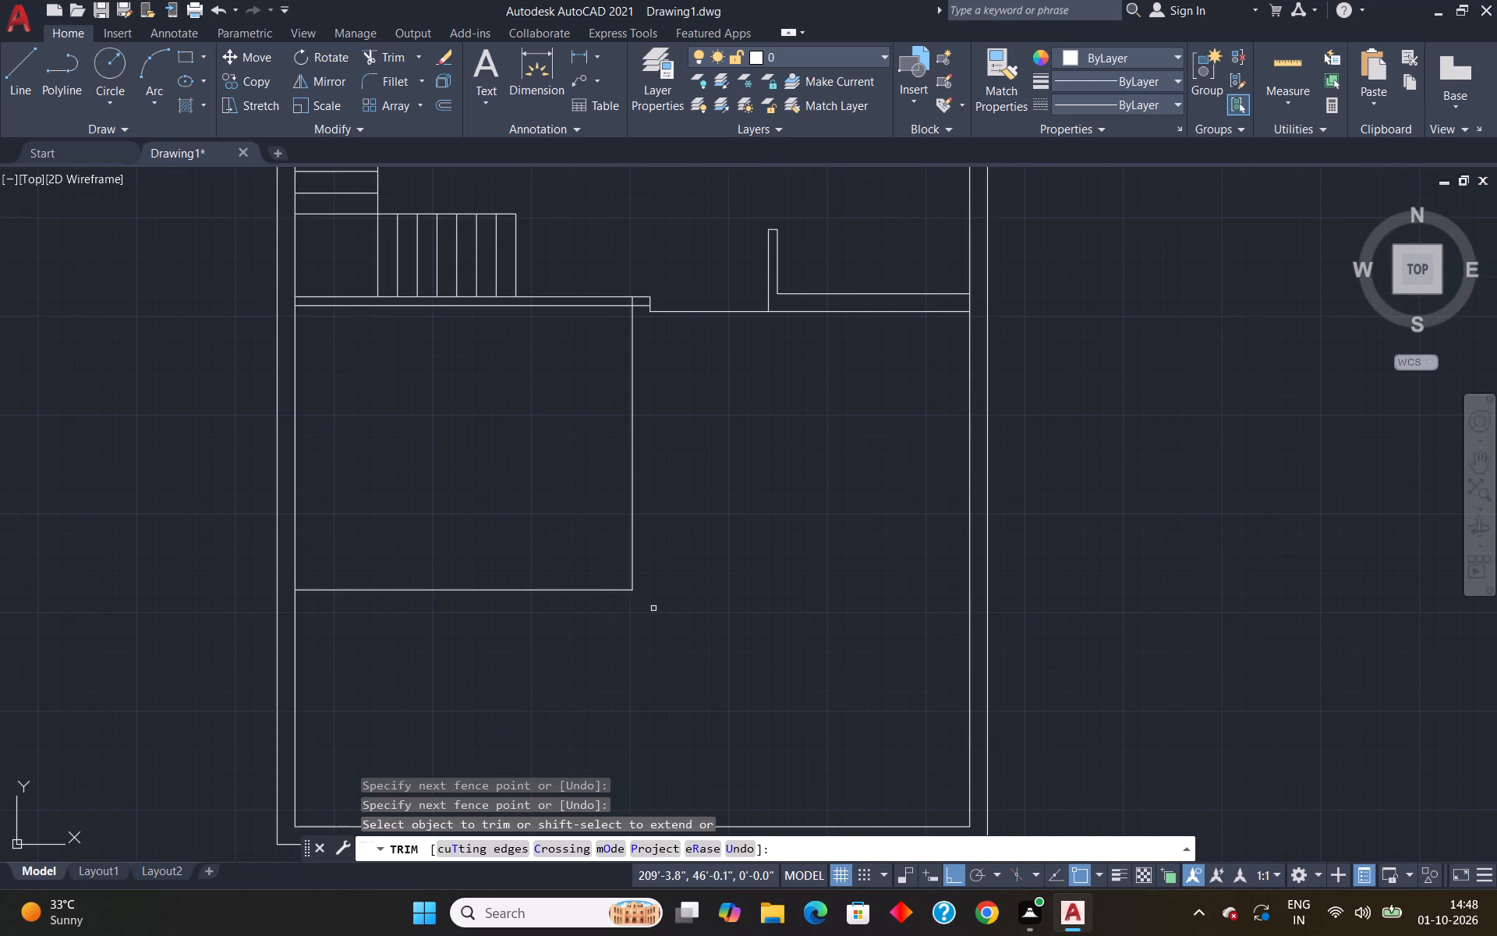
pyautogui.press('Escape')
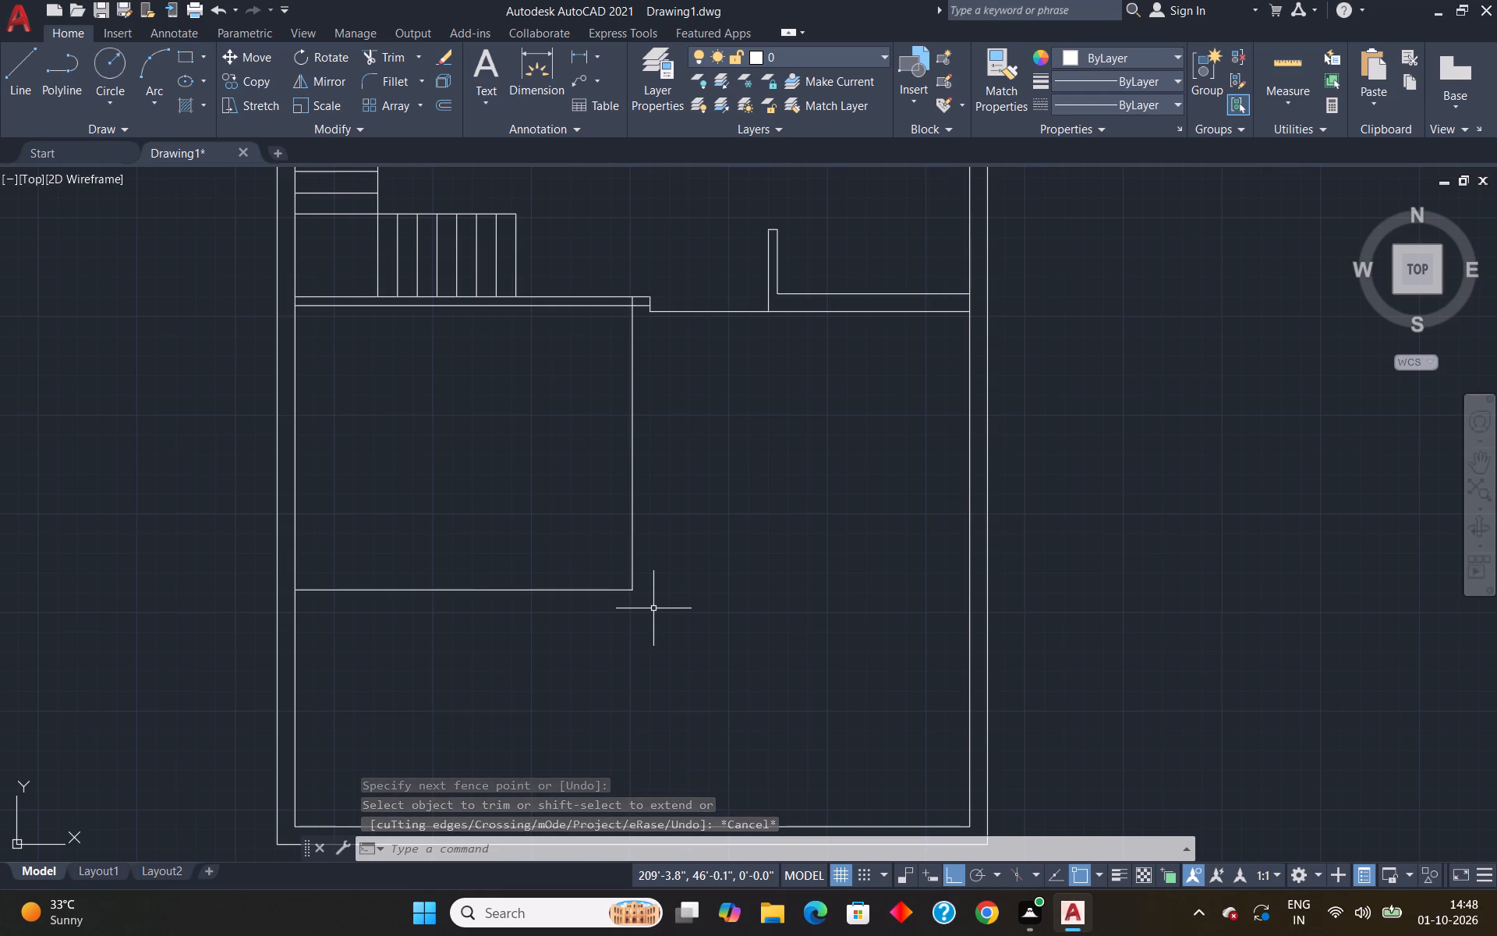
# Offset the east and south lines of the room below the staircase 4.5" outward.
pyautogui.press('o')
pyautogui.press('Return')
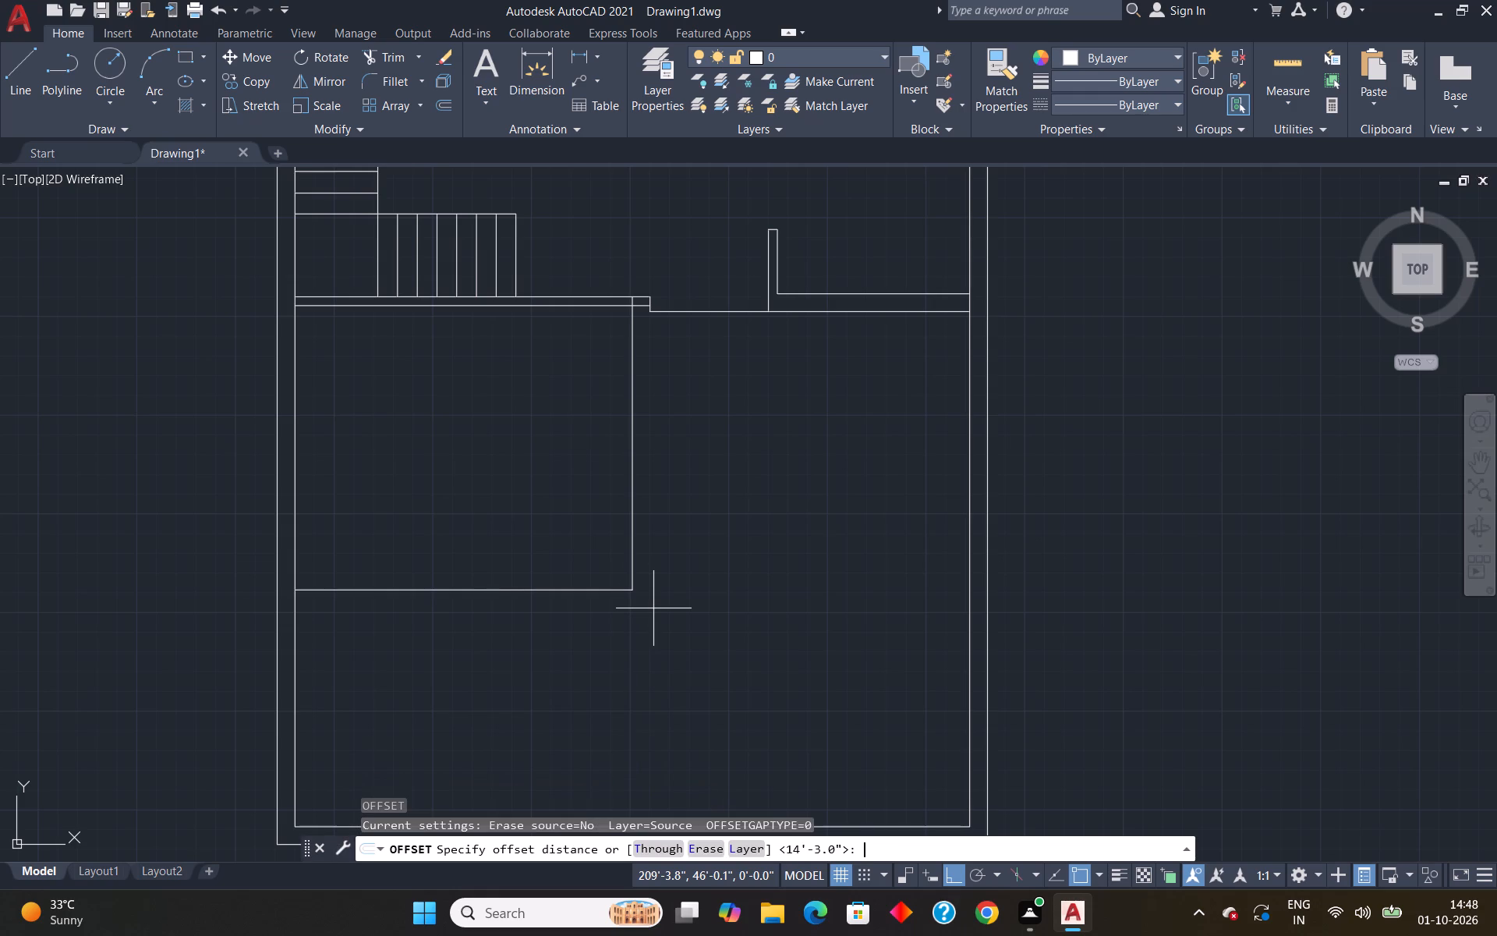
pyautogui.write('4.5"')
pyautogui.press('Return')
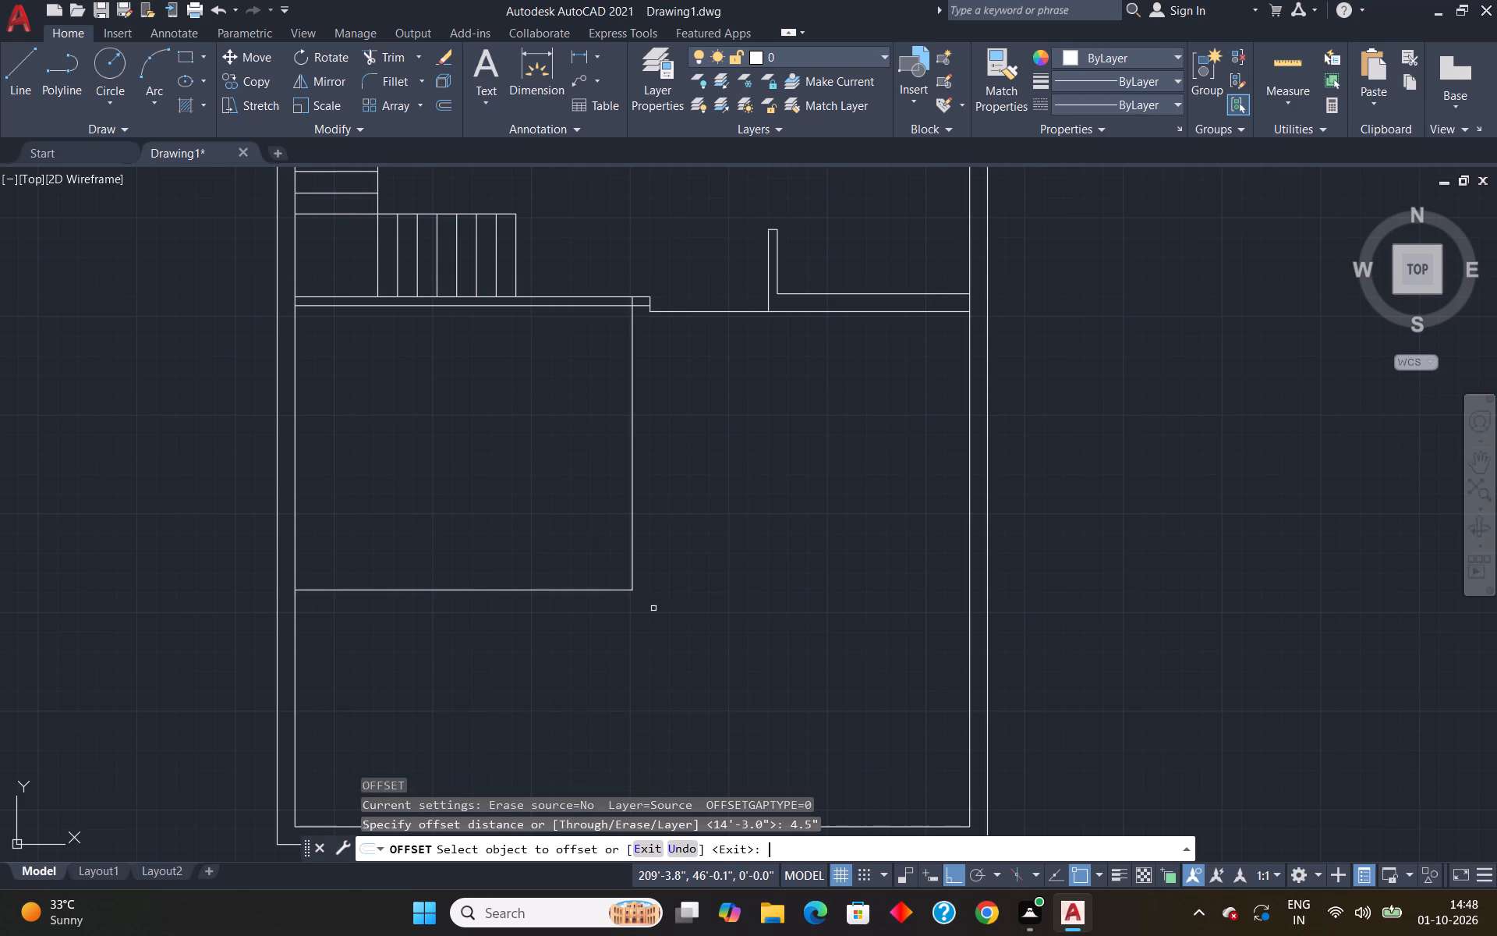
pyautogui.click(632, 551)
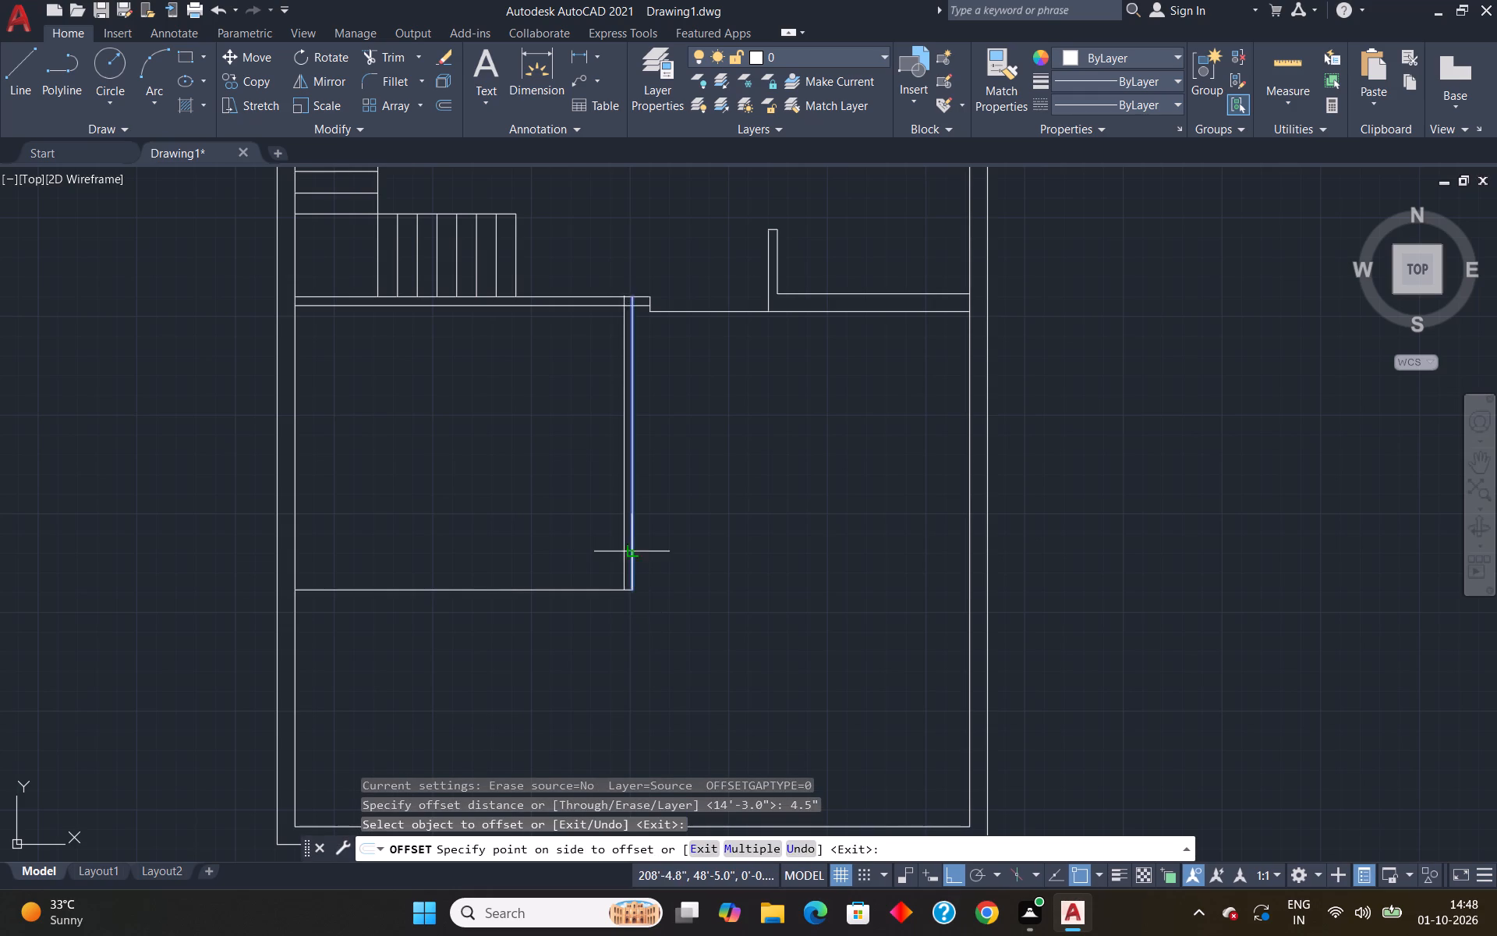
pyautogui.click(679, 548)
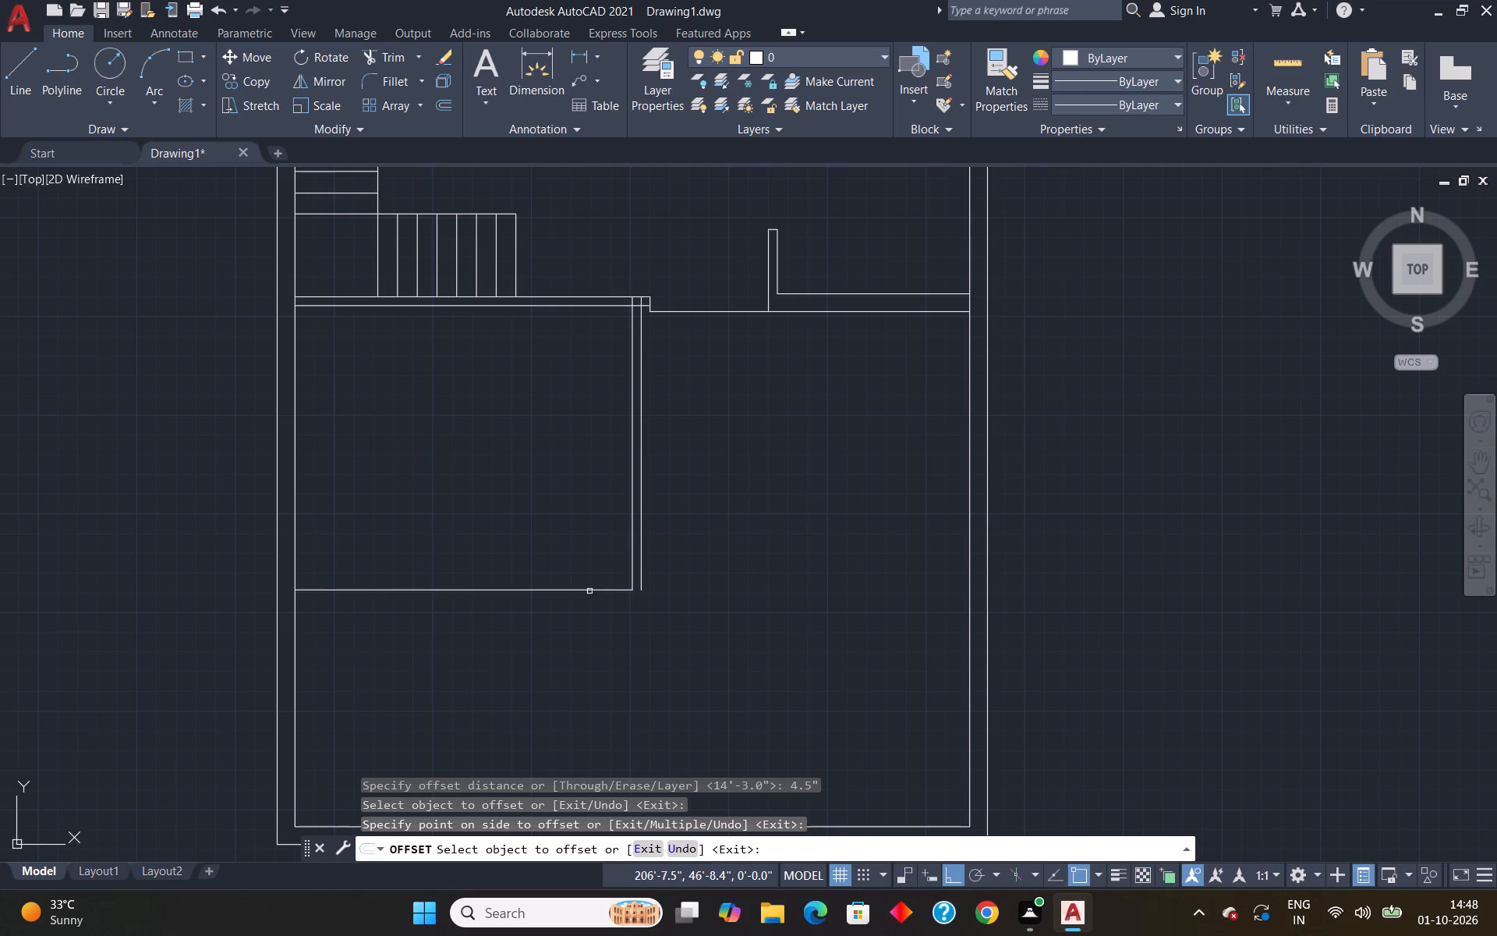
pyautogui.click(589, 591)
pyautogui.click(592, 610)
pyautogui.press('Escape')
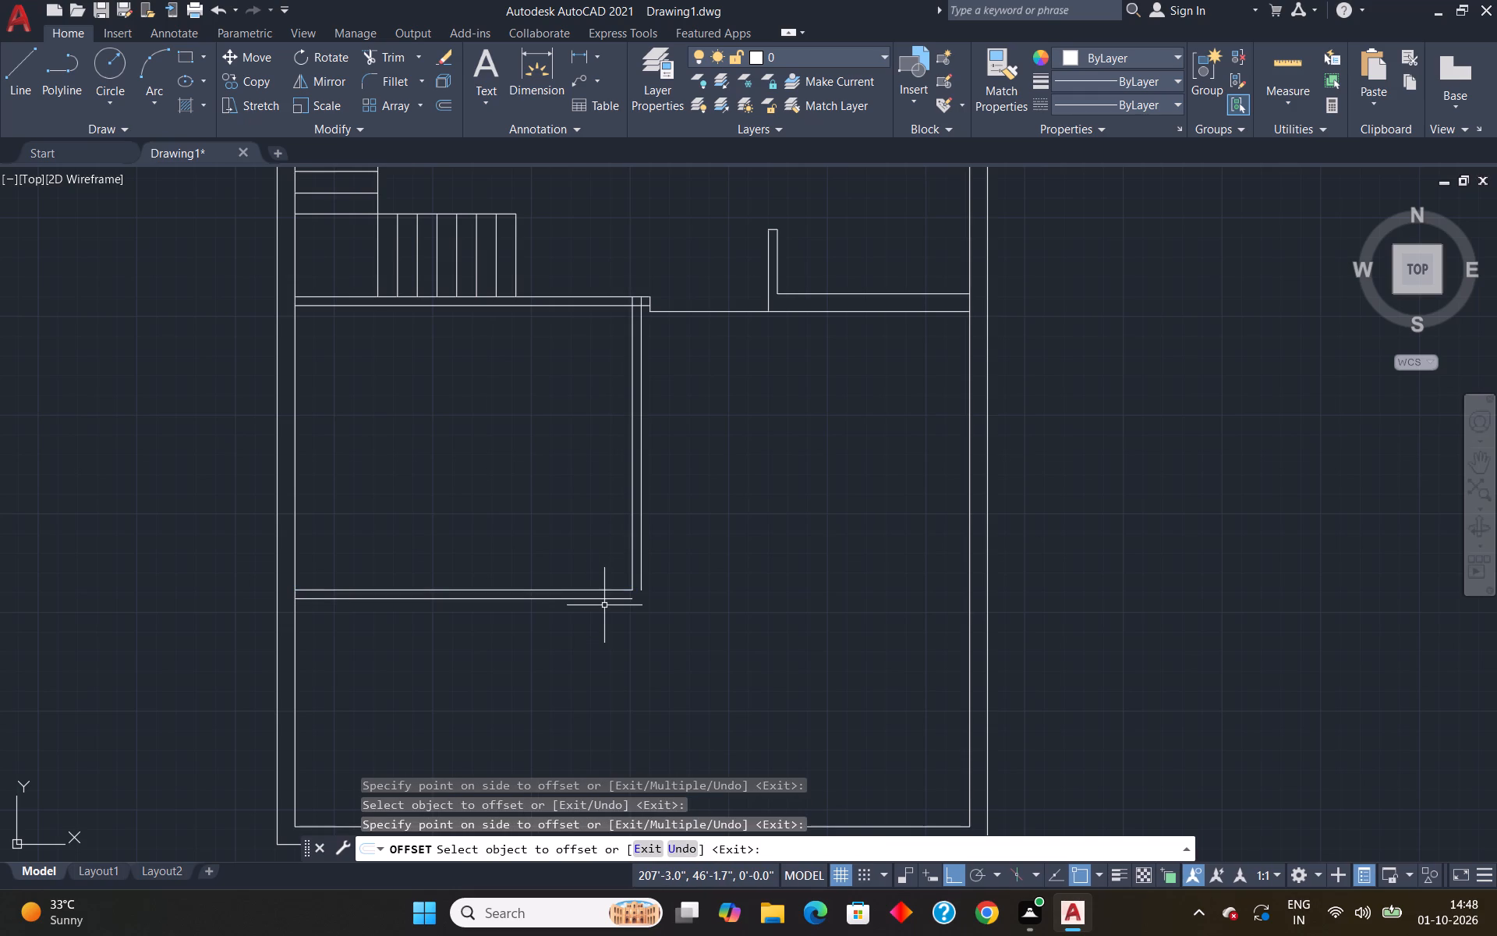
# Fillet the two new outer lines with zero radius into a sharp corner at the room's southeast.
pyautogui.press('f')
pyautogui.press('Return')
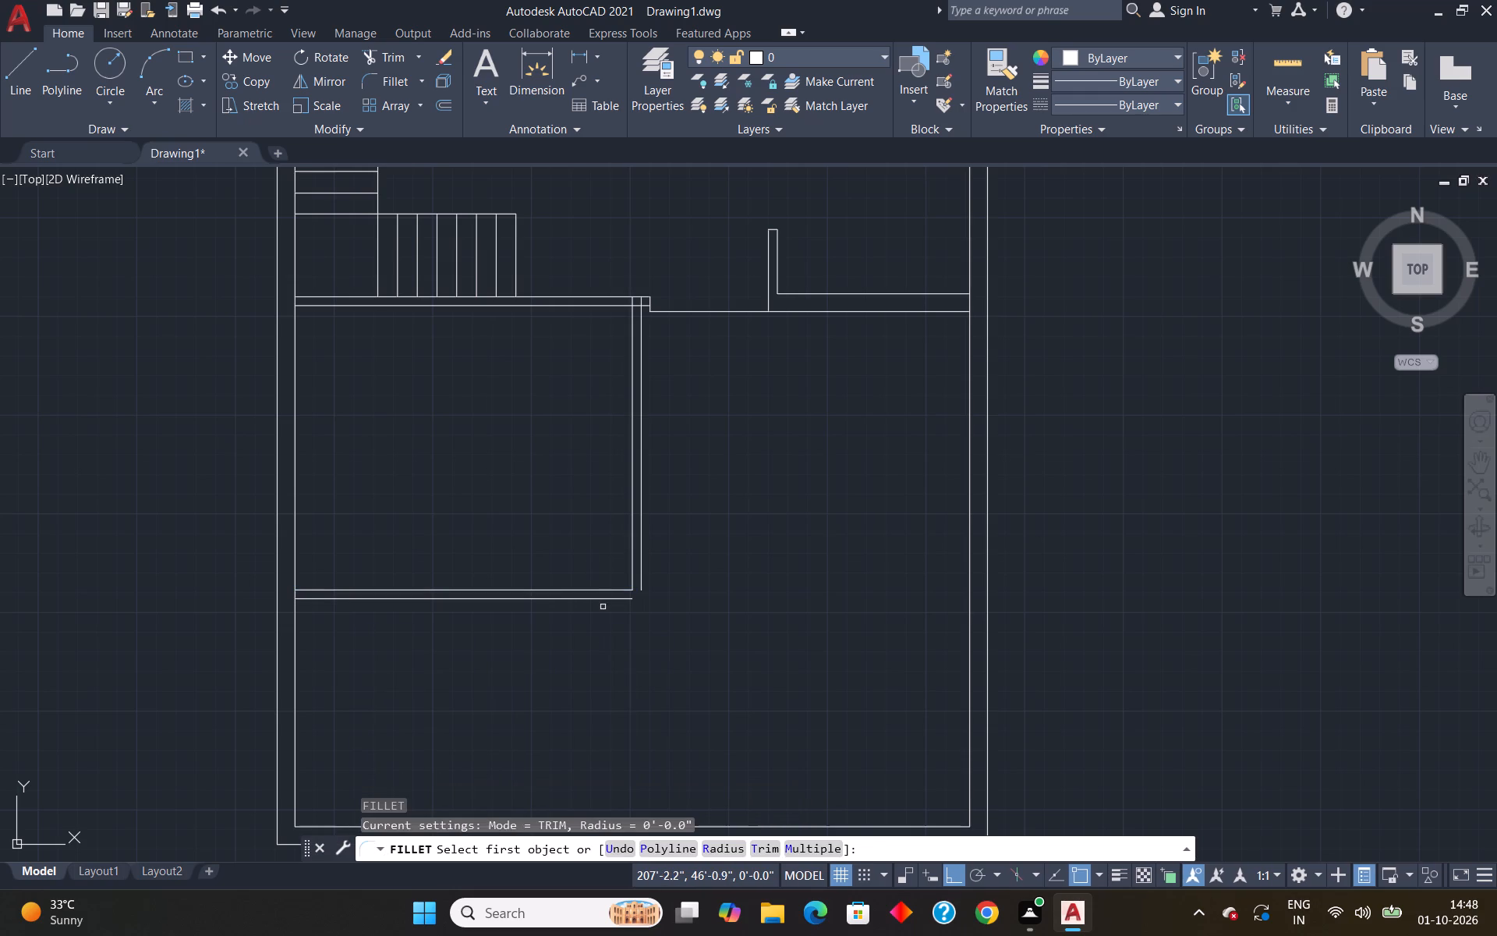
pyautogui.click(597, 597)
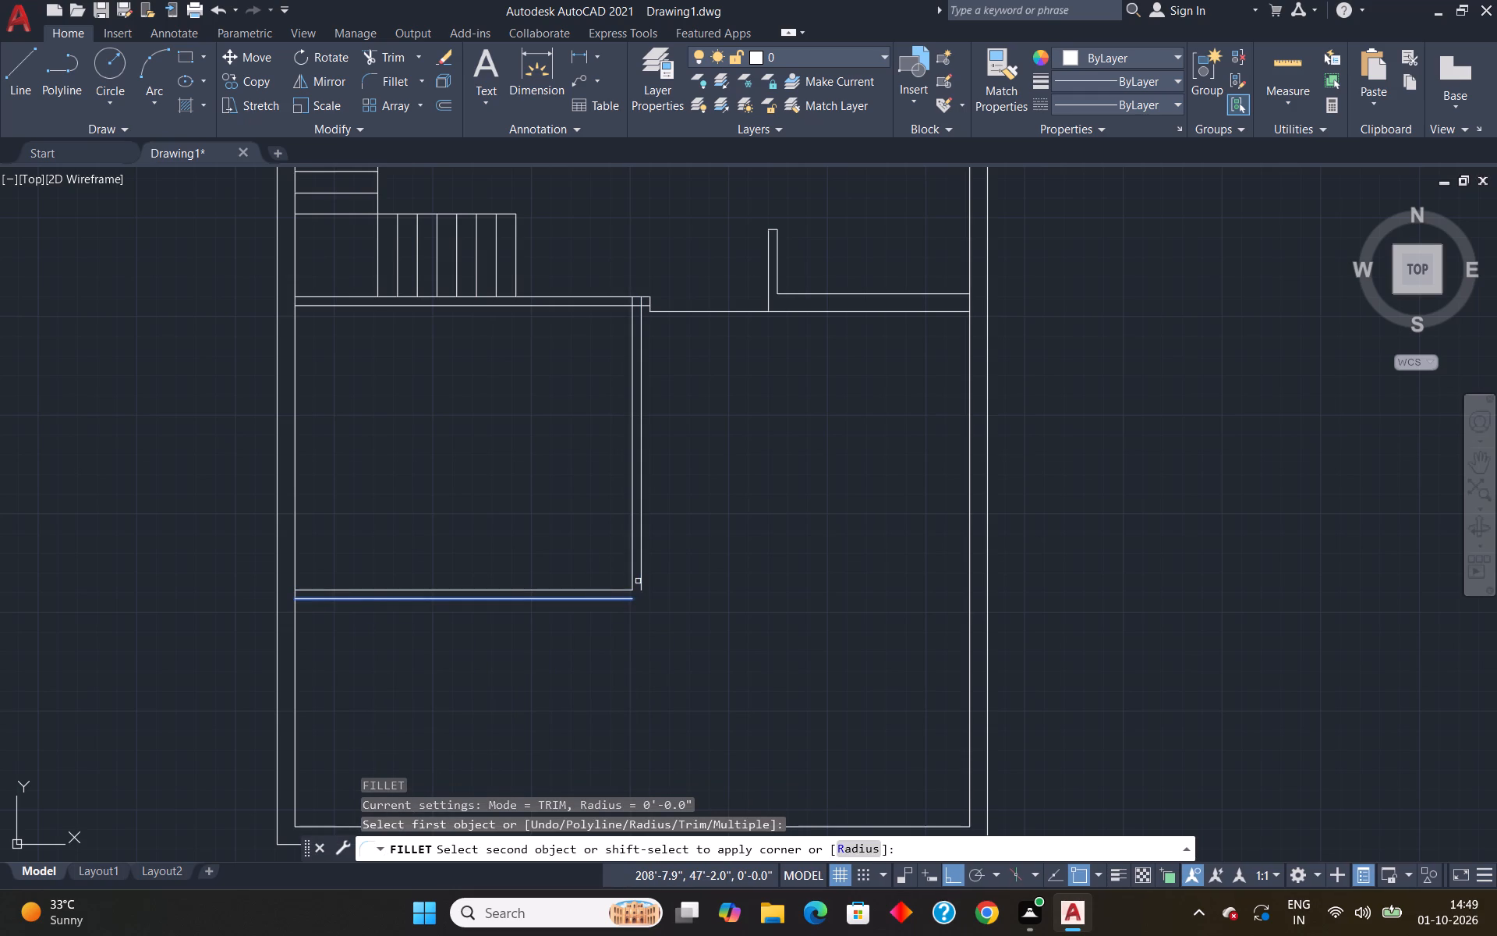
pyautogui.click(640, 581)
pyautogui.press('Escape')
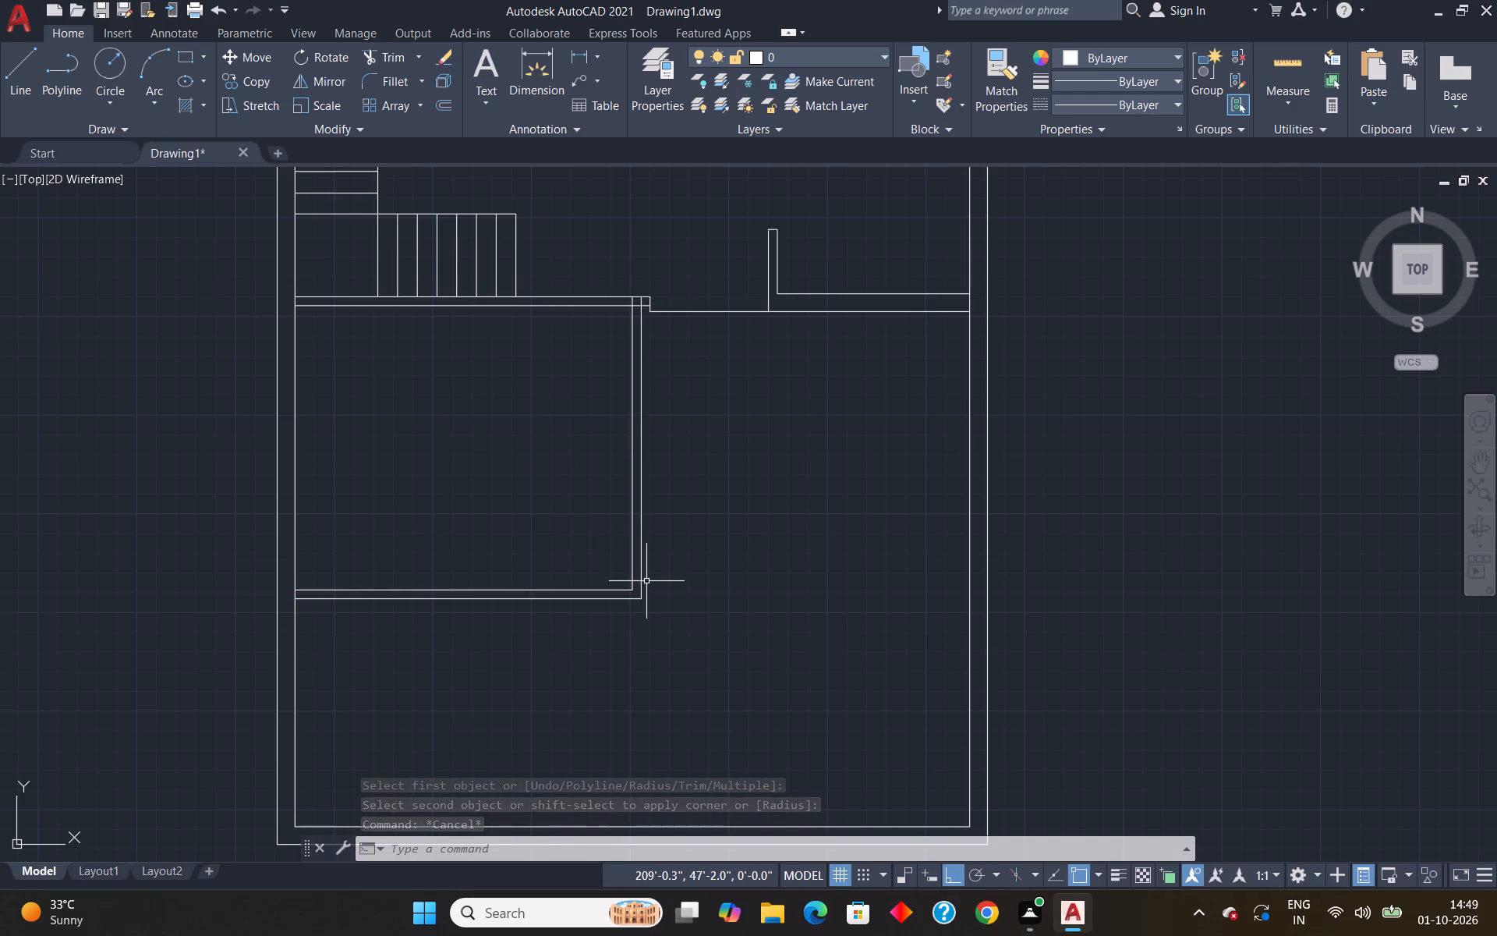
# Offset the inner face line of the east outer wall 10' west.
pyautogui.press('o')
pyautogui.press('Return')
pyautogui.write("10'")
pyautogui.press('Return')
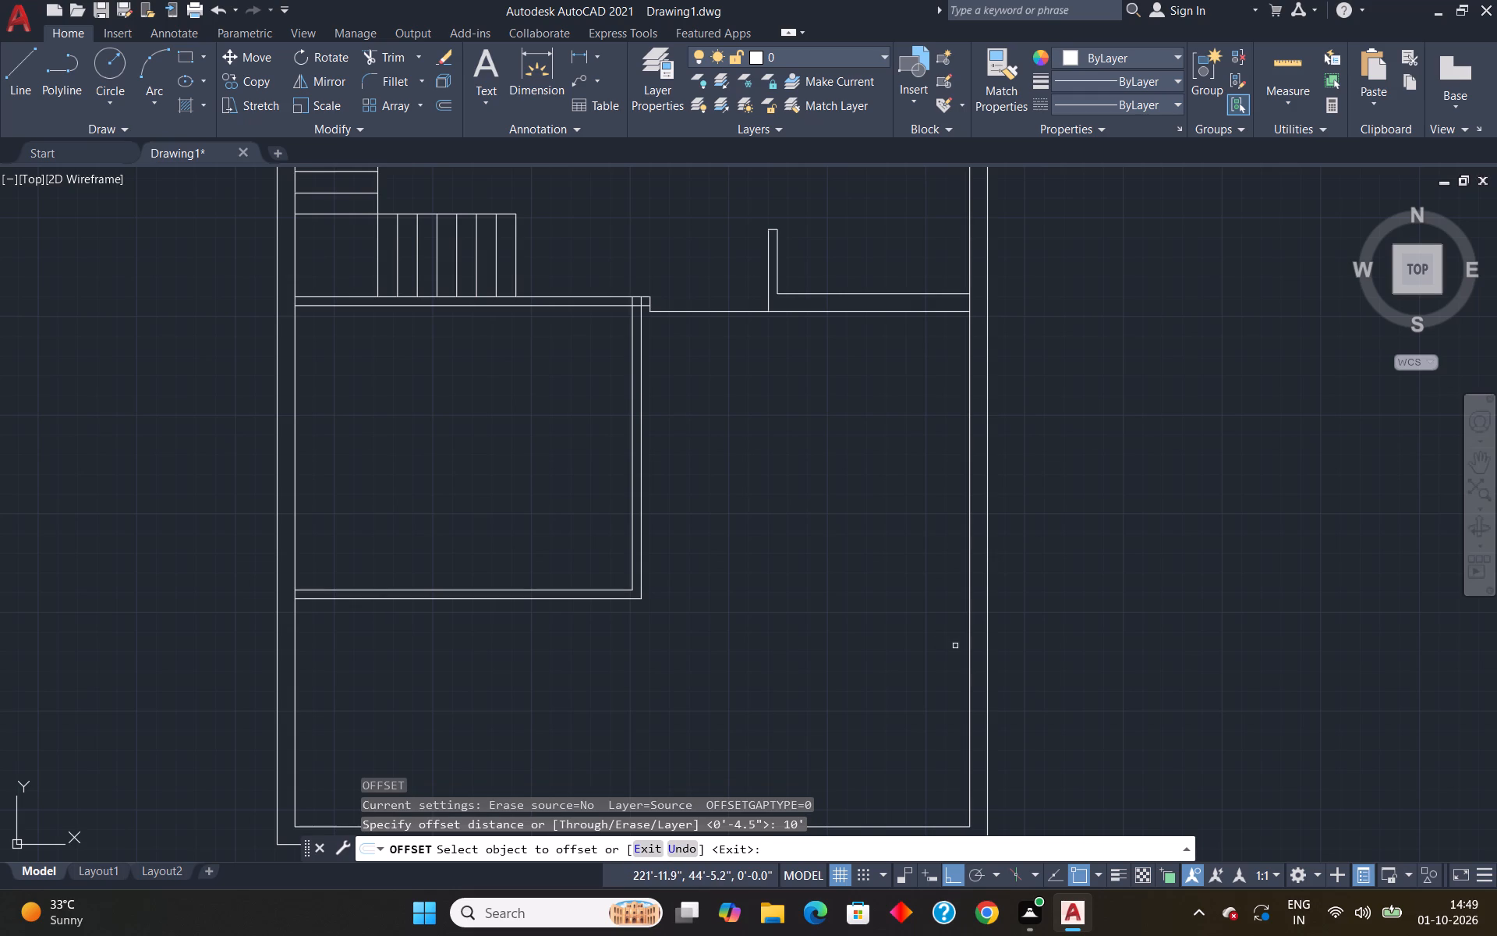
pyautogui.click(970, 651)
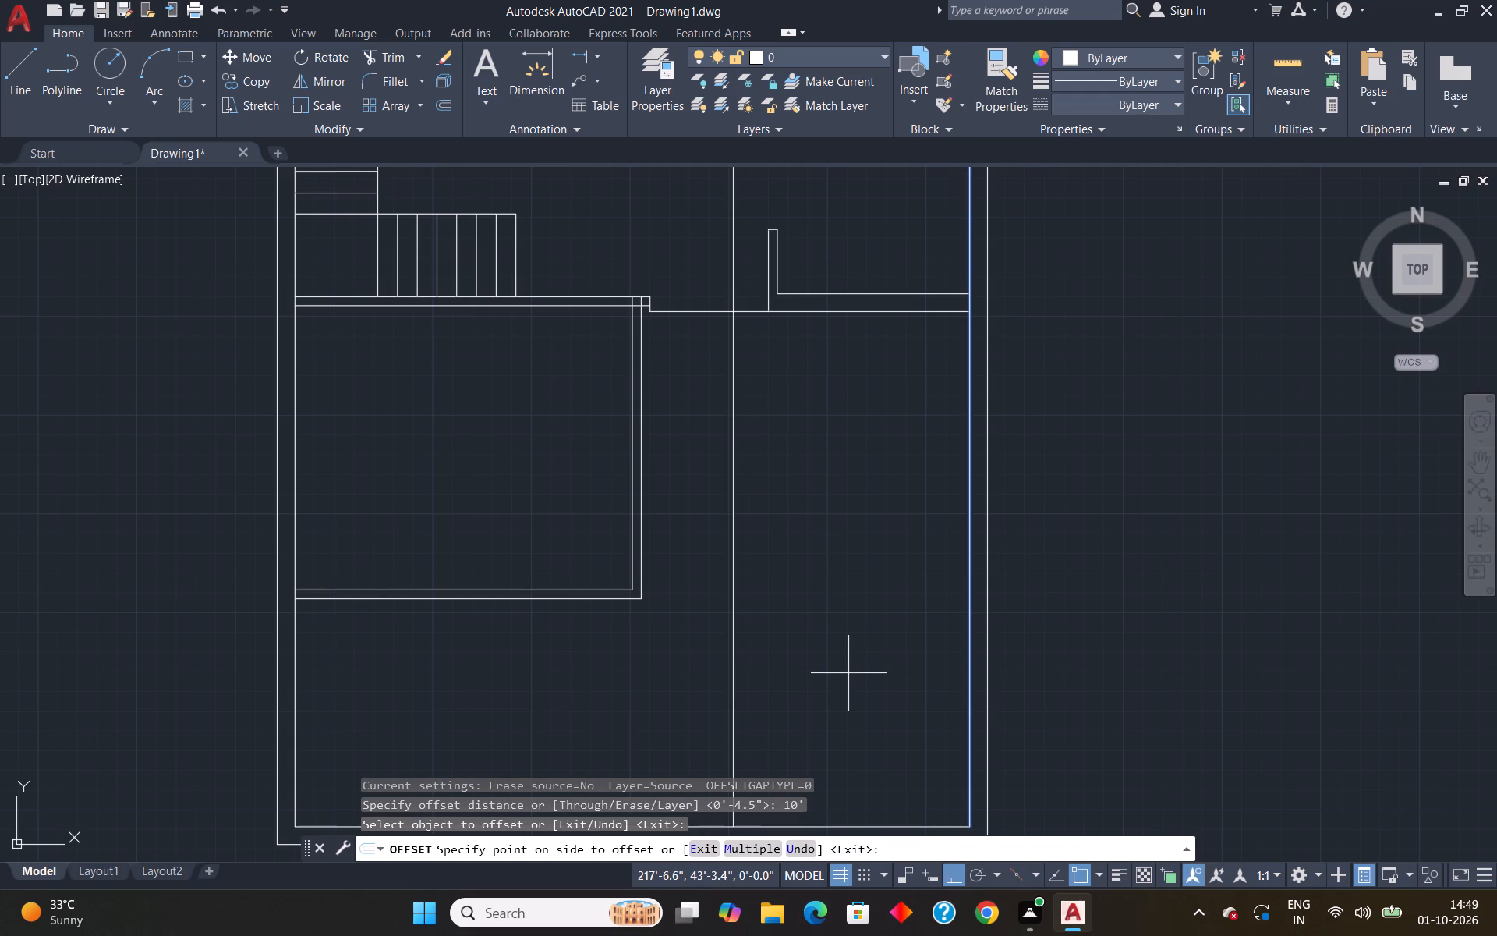
pyautogui.scroll(-3, 848, 673)
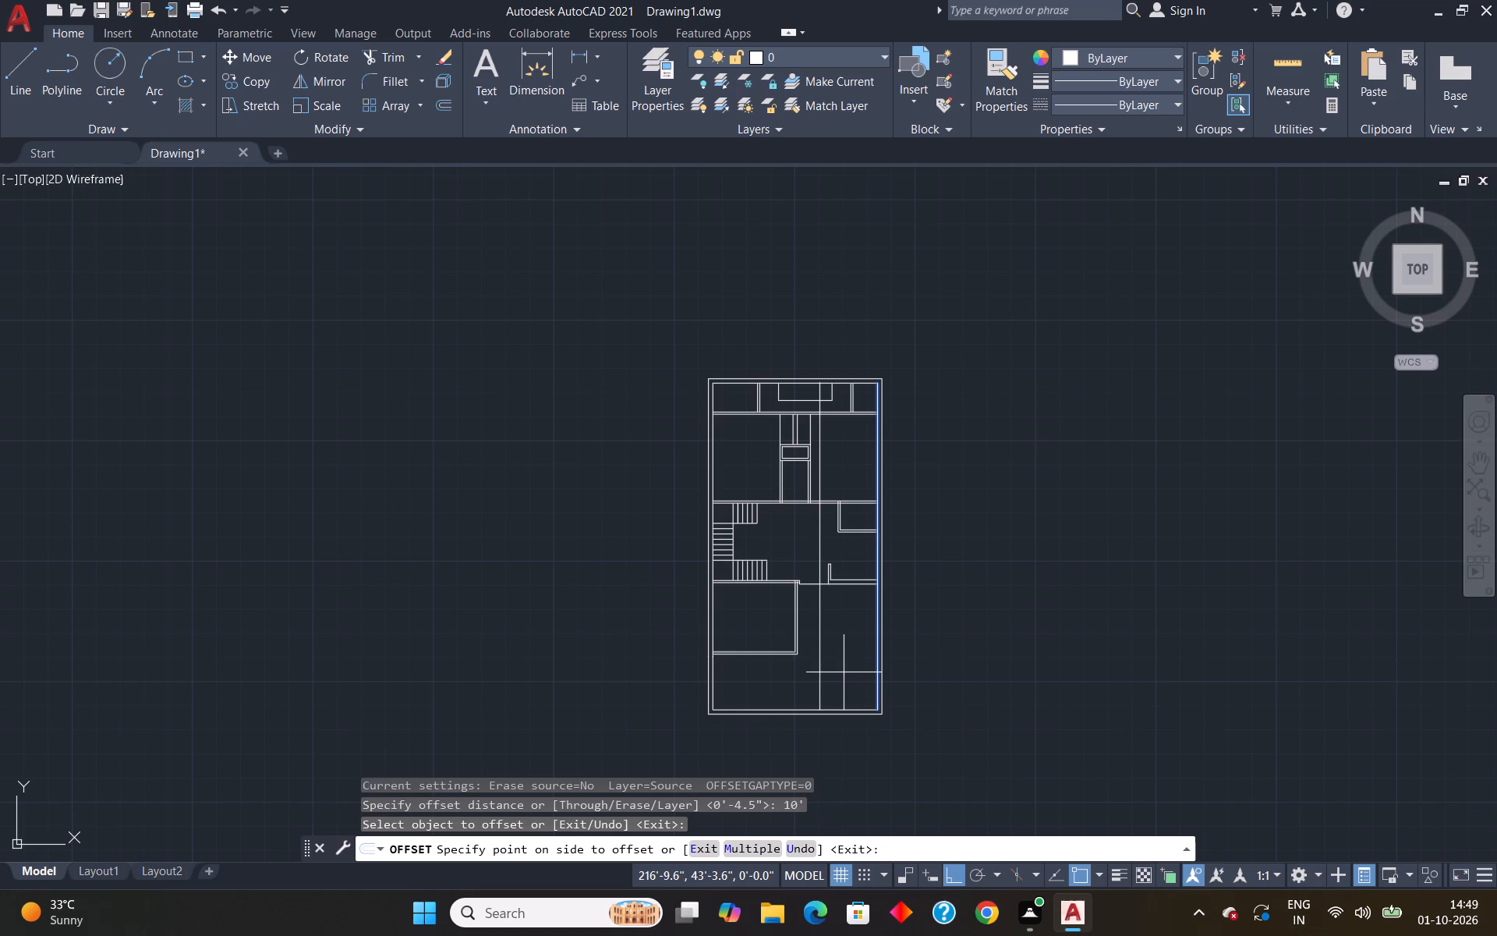
pyautogui.click(844, 672)
pyautogui.press('Escape')
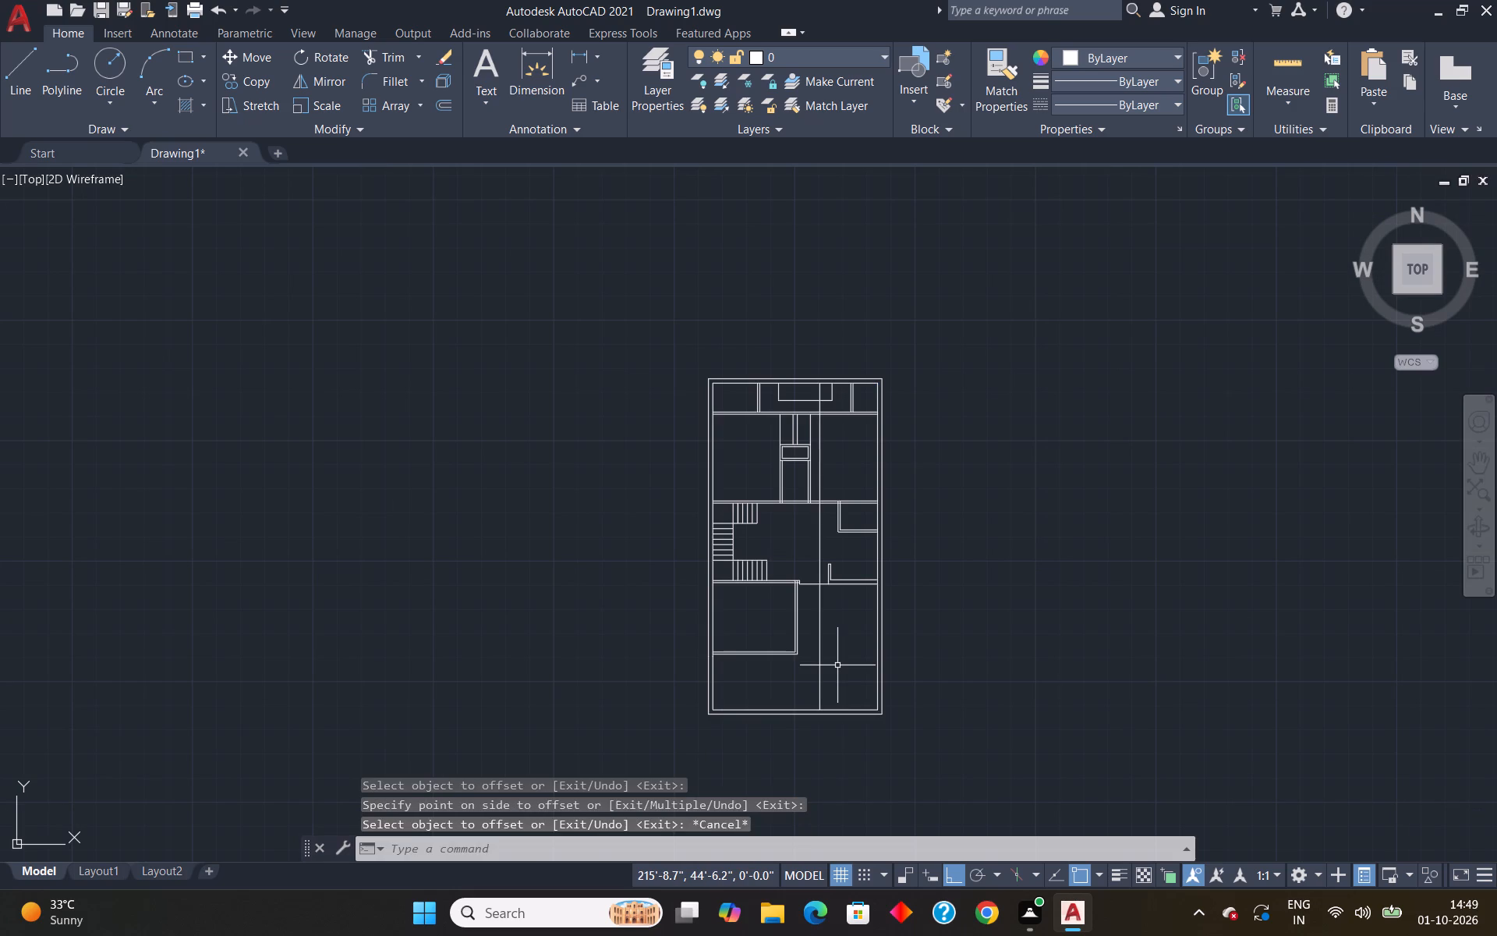
# Trim the new vertical line out of the staircase hall and the northeast room.
pyautogui.write('tr')
pyautogui.press('Return')
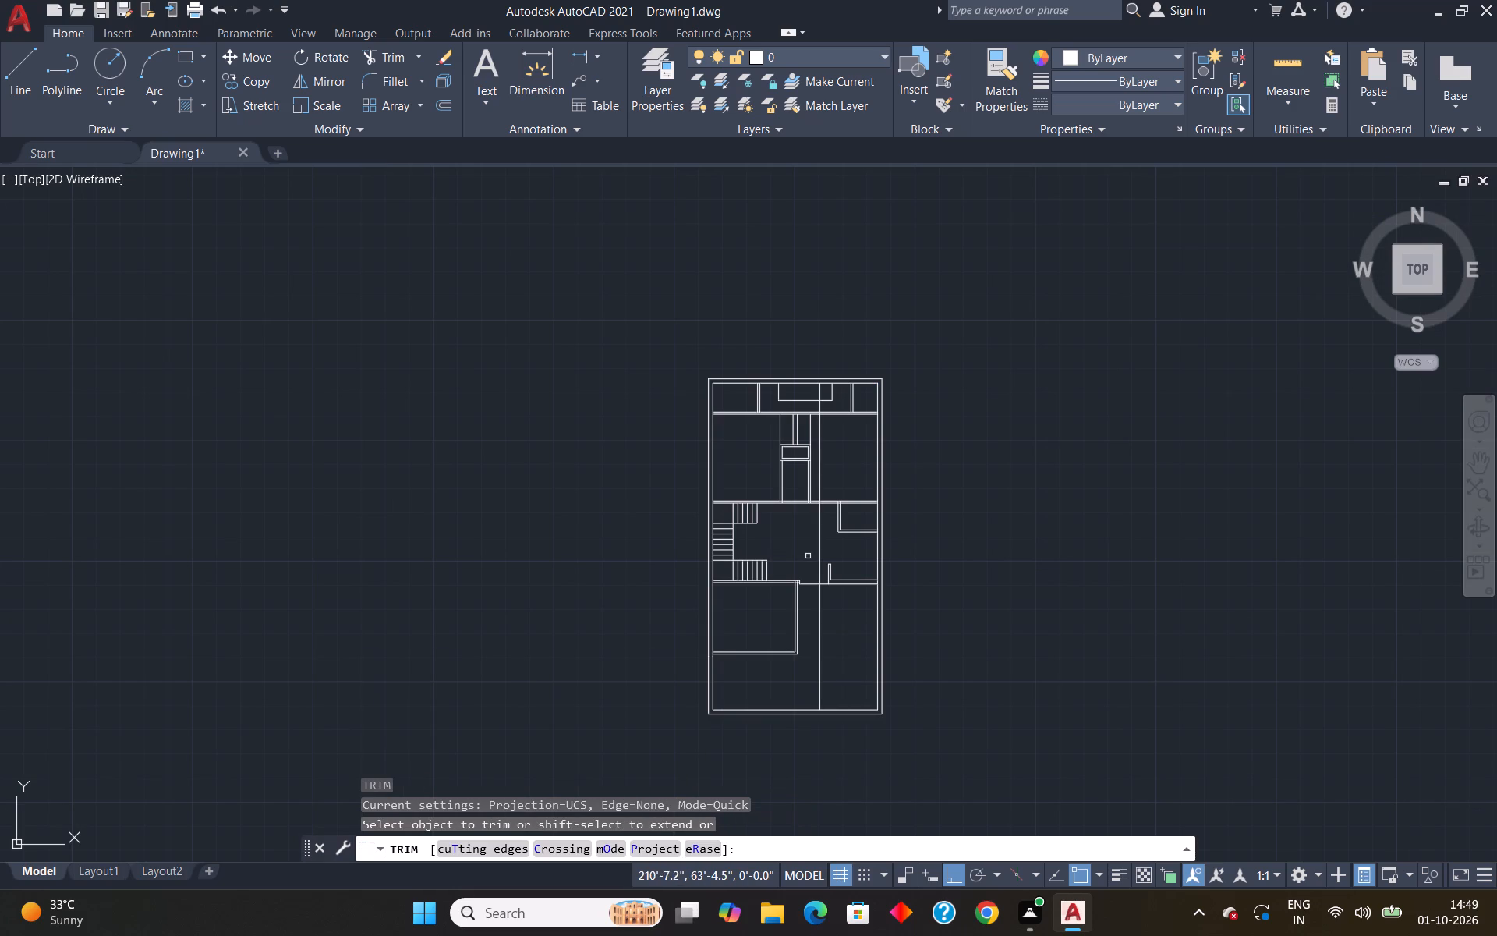
pyautogui.scroll(4, 809, 556)
pyautogui.moveTo(809, 556); pyautogui.dragTo(981, 549)
pyautogui.scroll(-3, 979, 547)
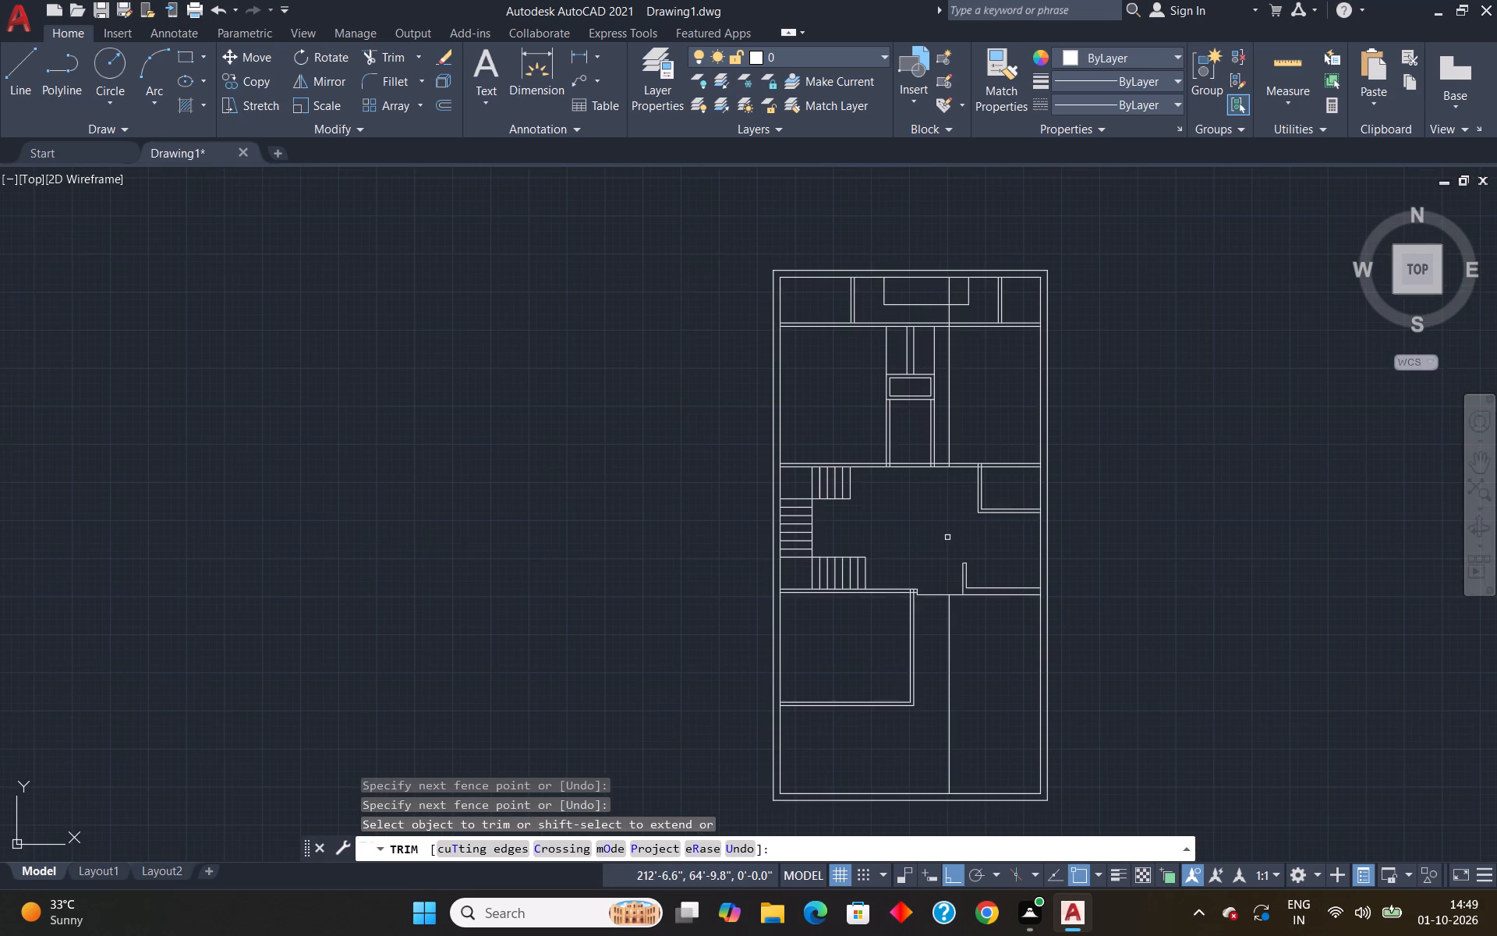
pyautogui.scroll(2, 951, 361)
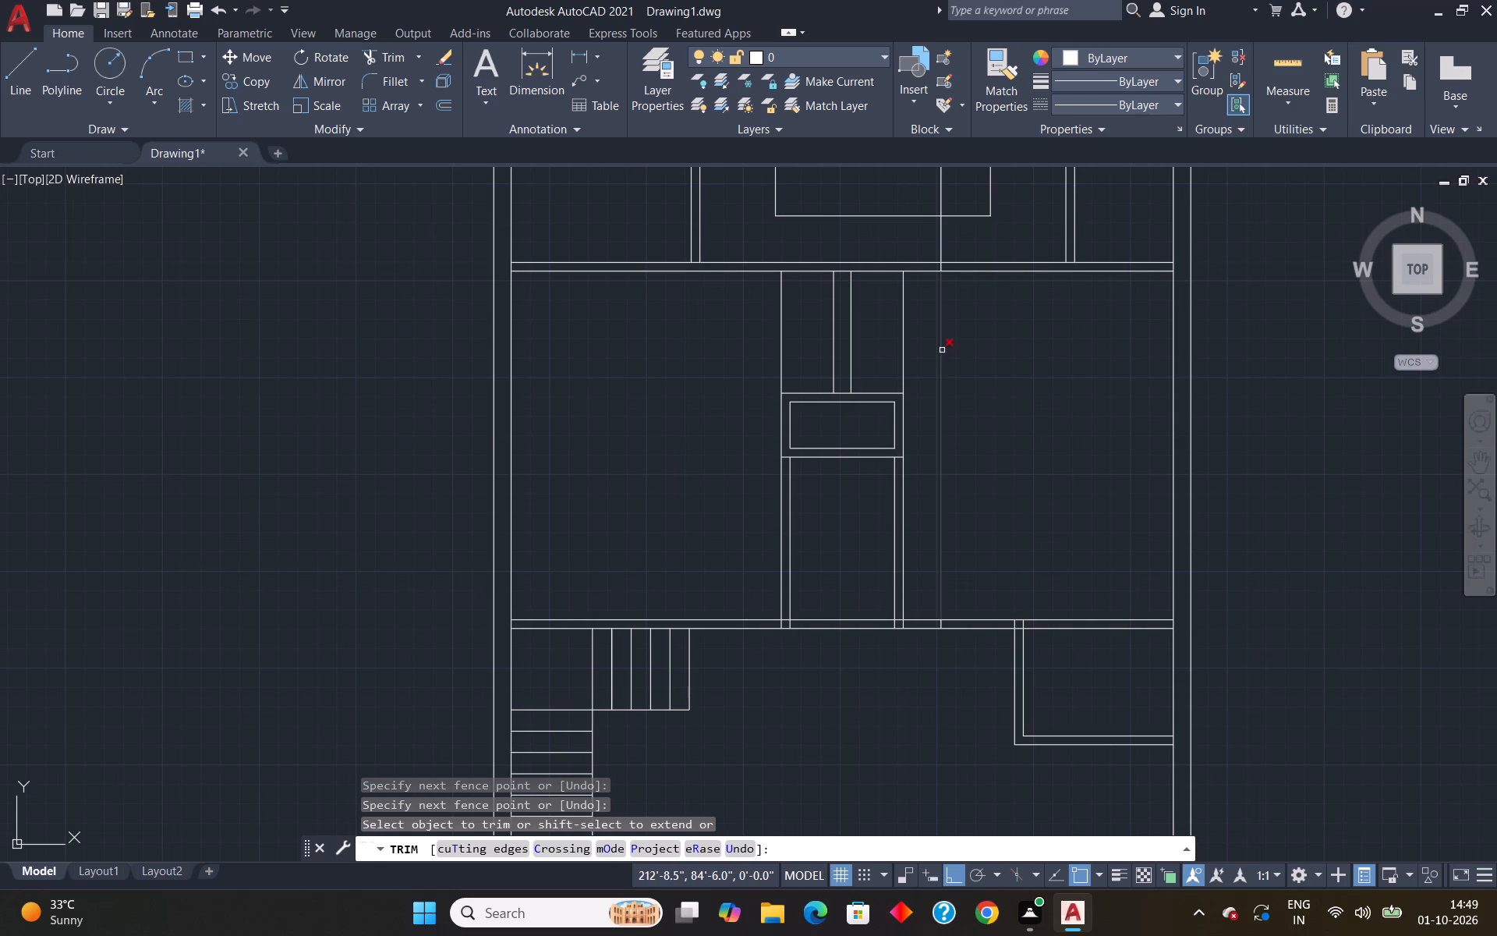
pyautogui.click(942, 350)
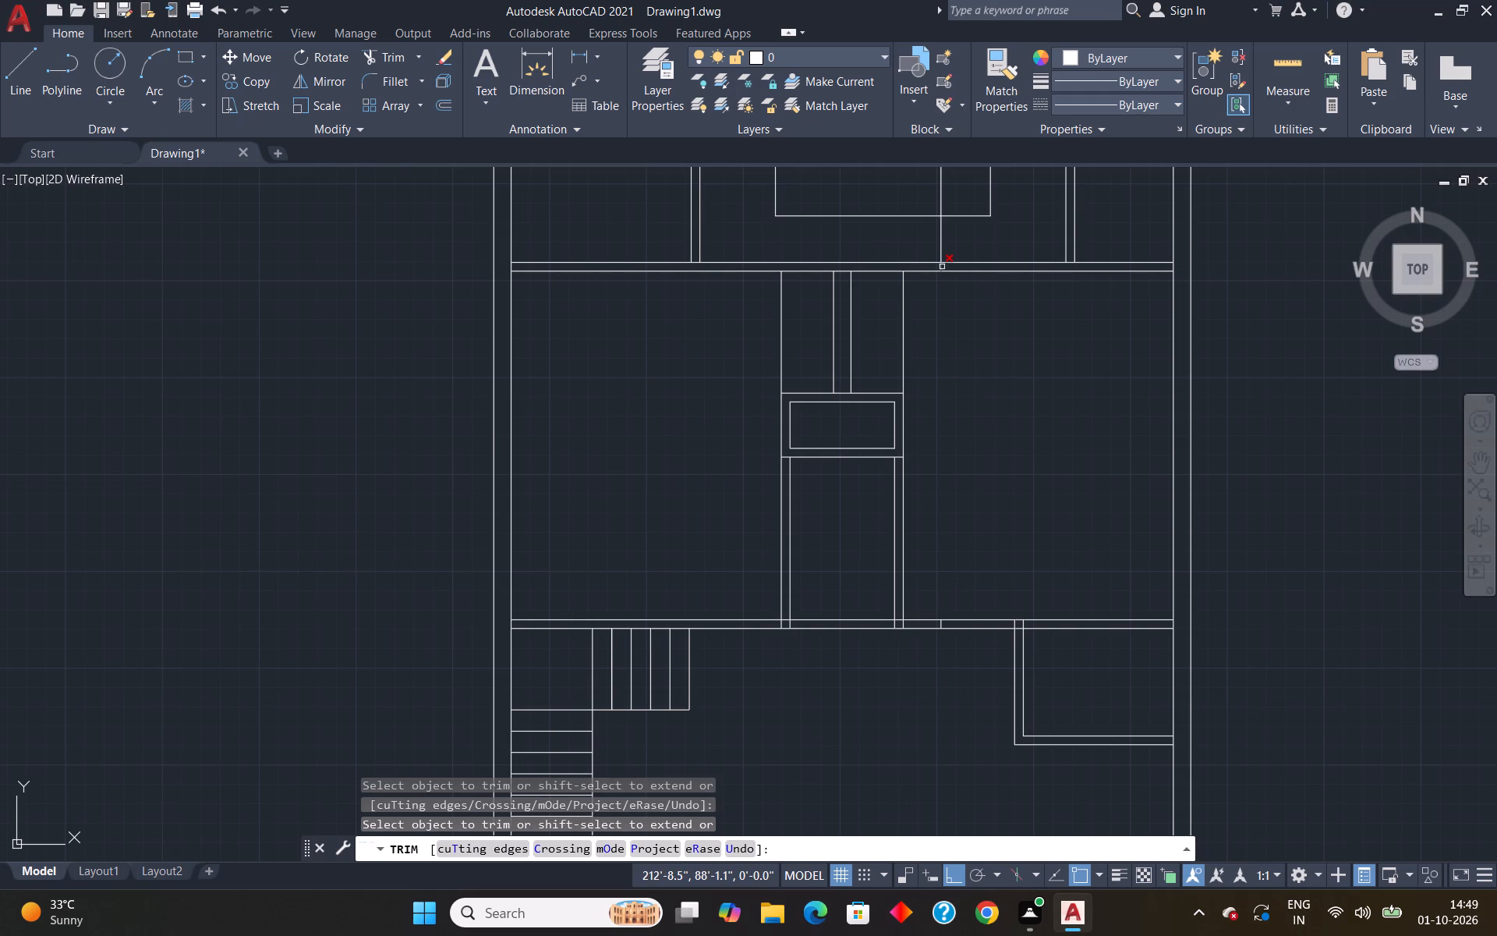
# Trim the rest of the vertical line out of the northeast room's north wall, the northern strip and the rectangle on the north wall.
pyautogui.click(939, 268)
pyautogui.click(940, 253)
pyautogui.scroll(-4, 940, 250)
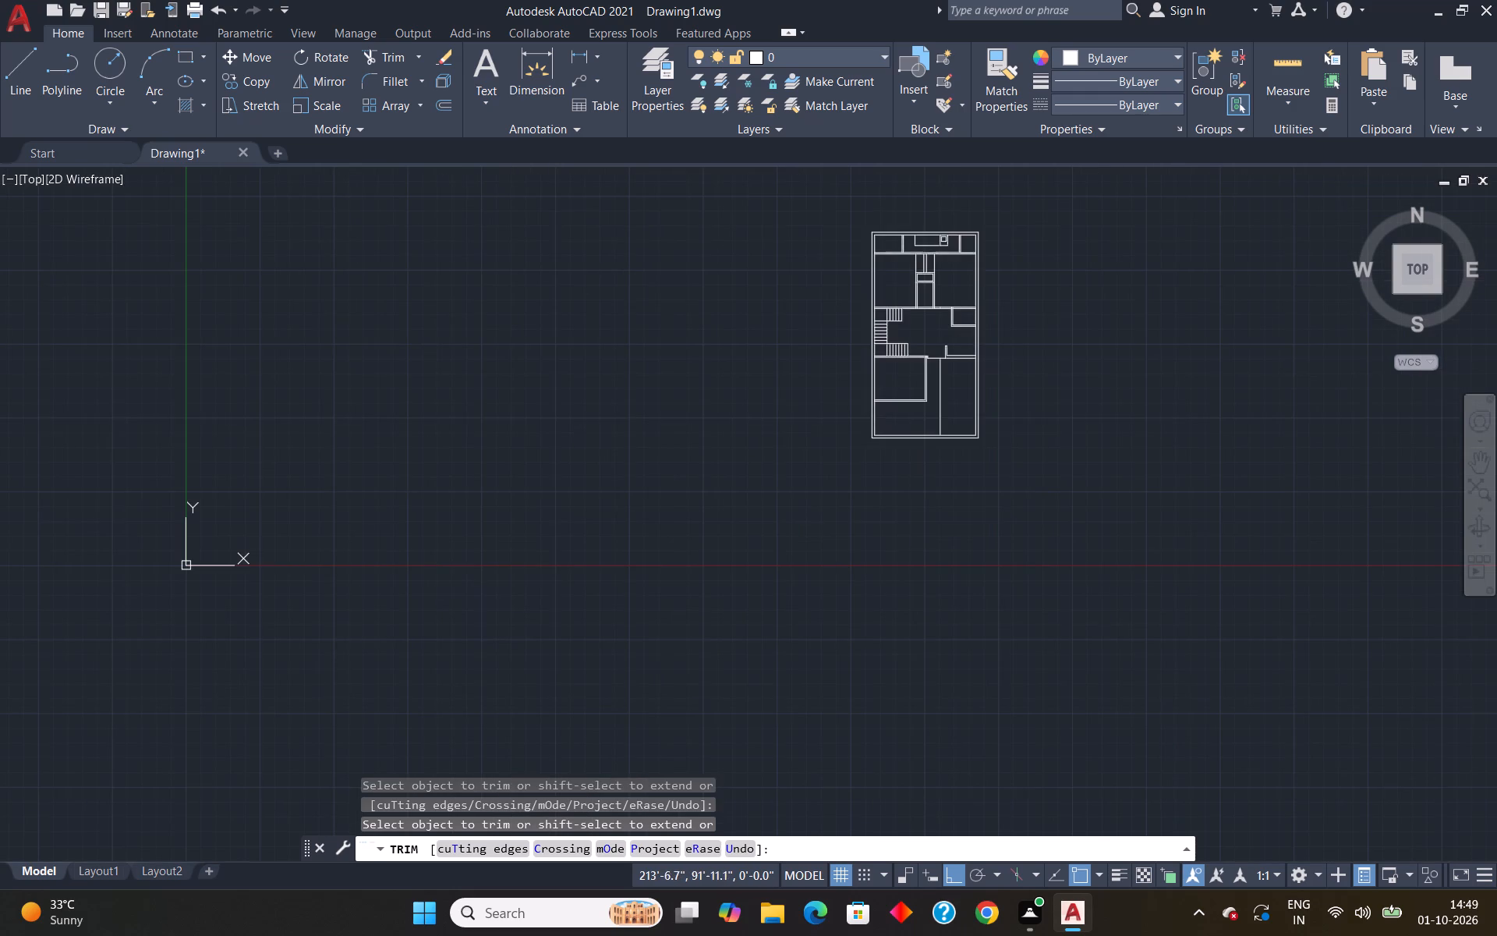
pyautogui.scroll(5, 932, 239)
pyautogui.moveTo(986, 231); pyautogui.dragTo(923, 249)
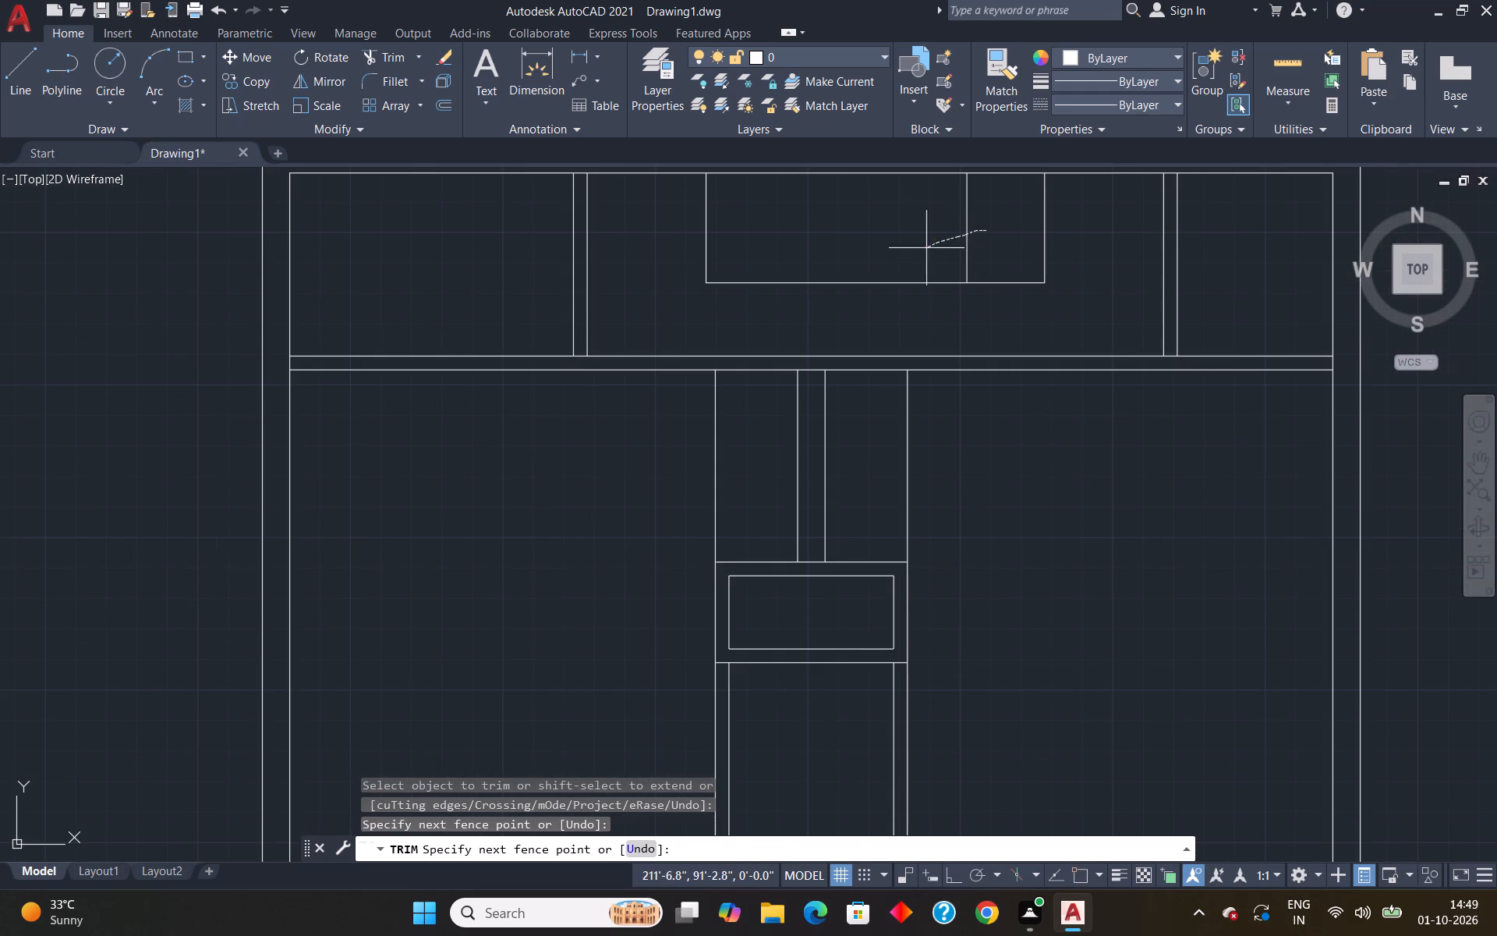
pyautogui.moveTo(923, 249); pyautogui.dragTo(923, 250)
pyautogui.scroll(-7, 950, 250)
pyautogui.press('Escape')
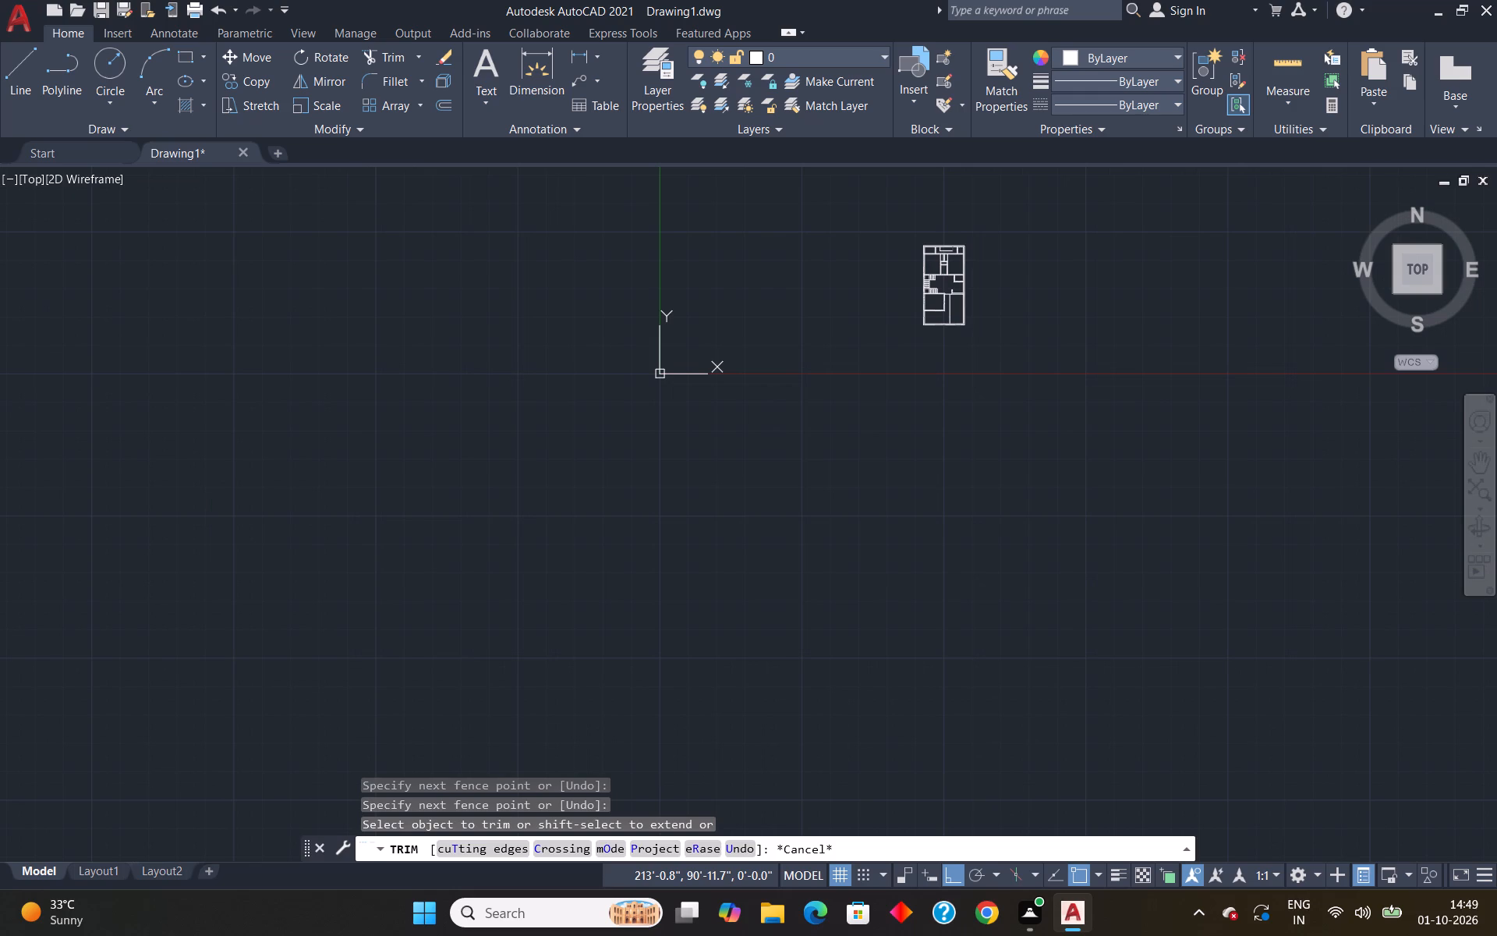
# Measure the spaces on both sides of the new vertical line with quick measurement, including the gap to the southwest room's east partition.
pyautogui.scroll(6, 947, 317)
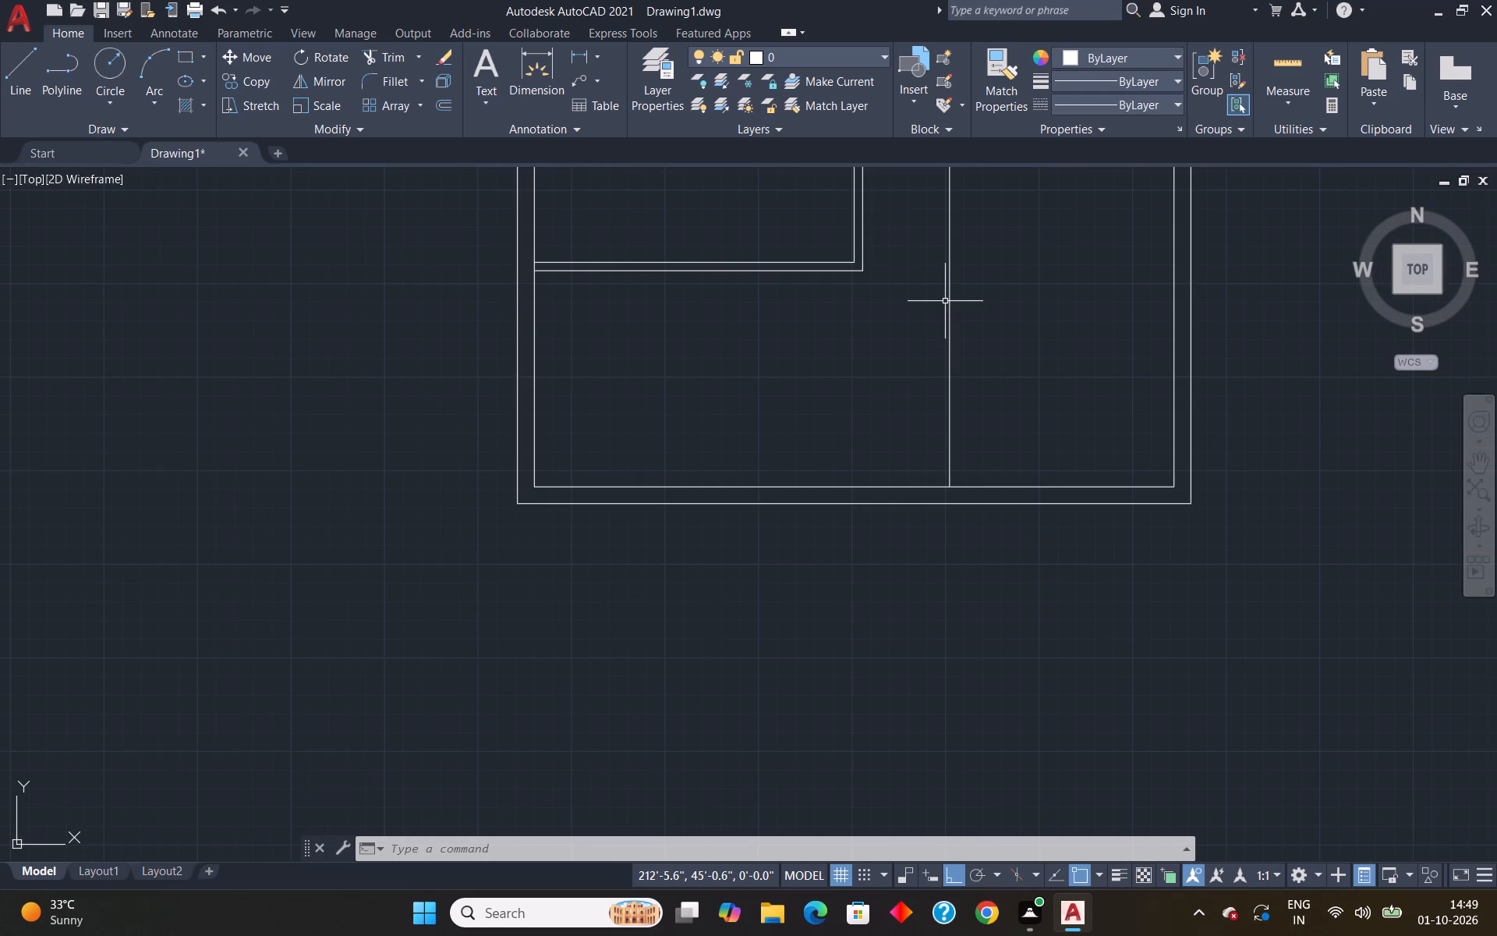
pyautogui.click(1294, 59)
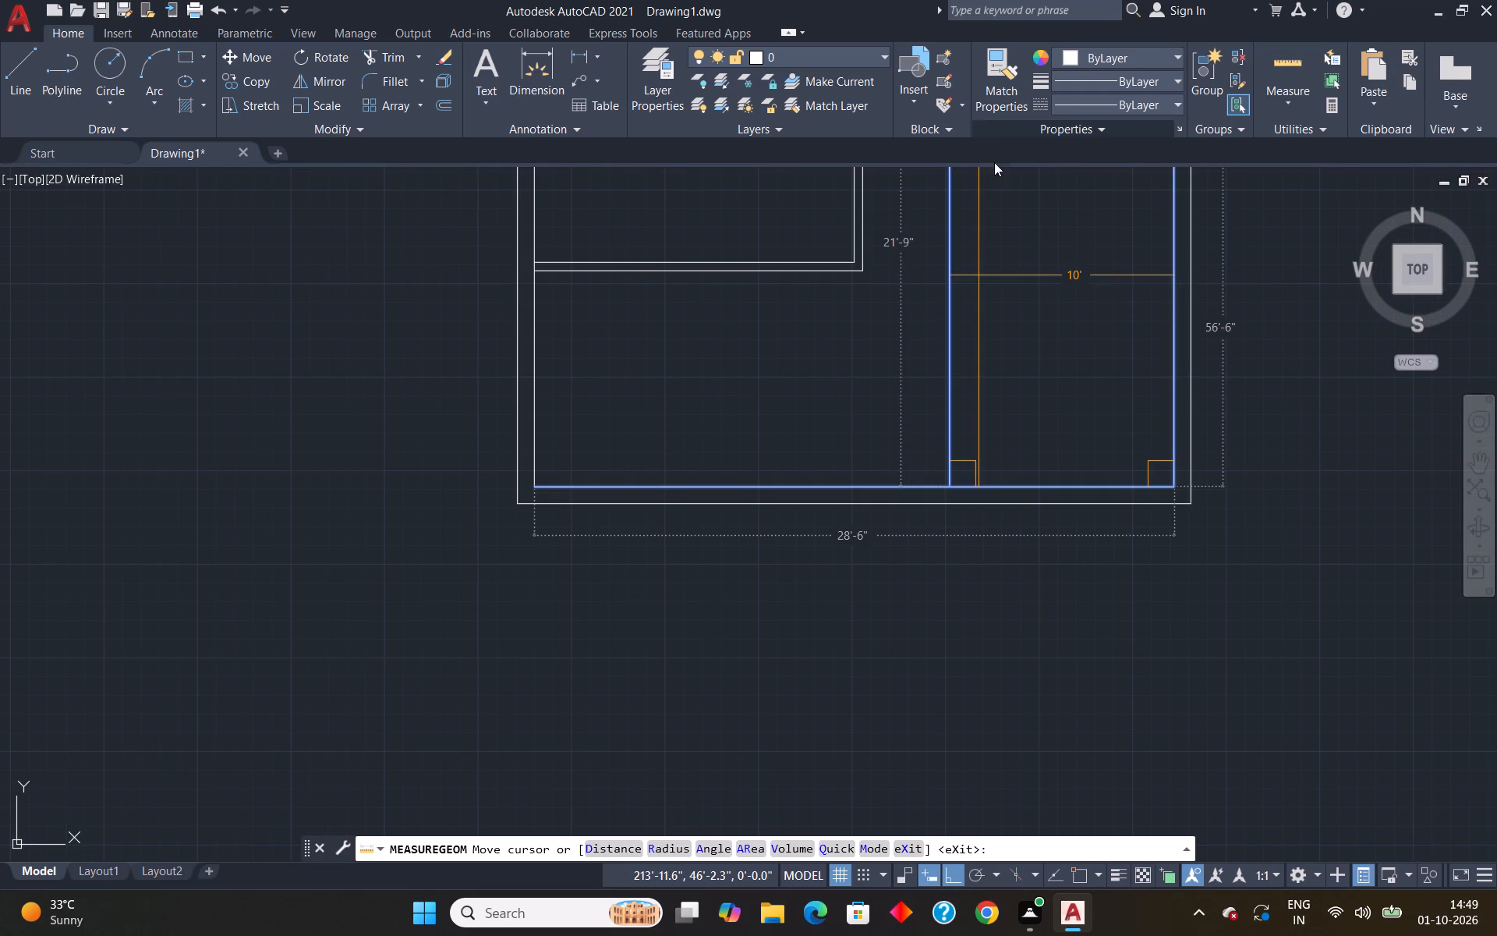
pyautogui.scroll(-4, 875, 229)
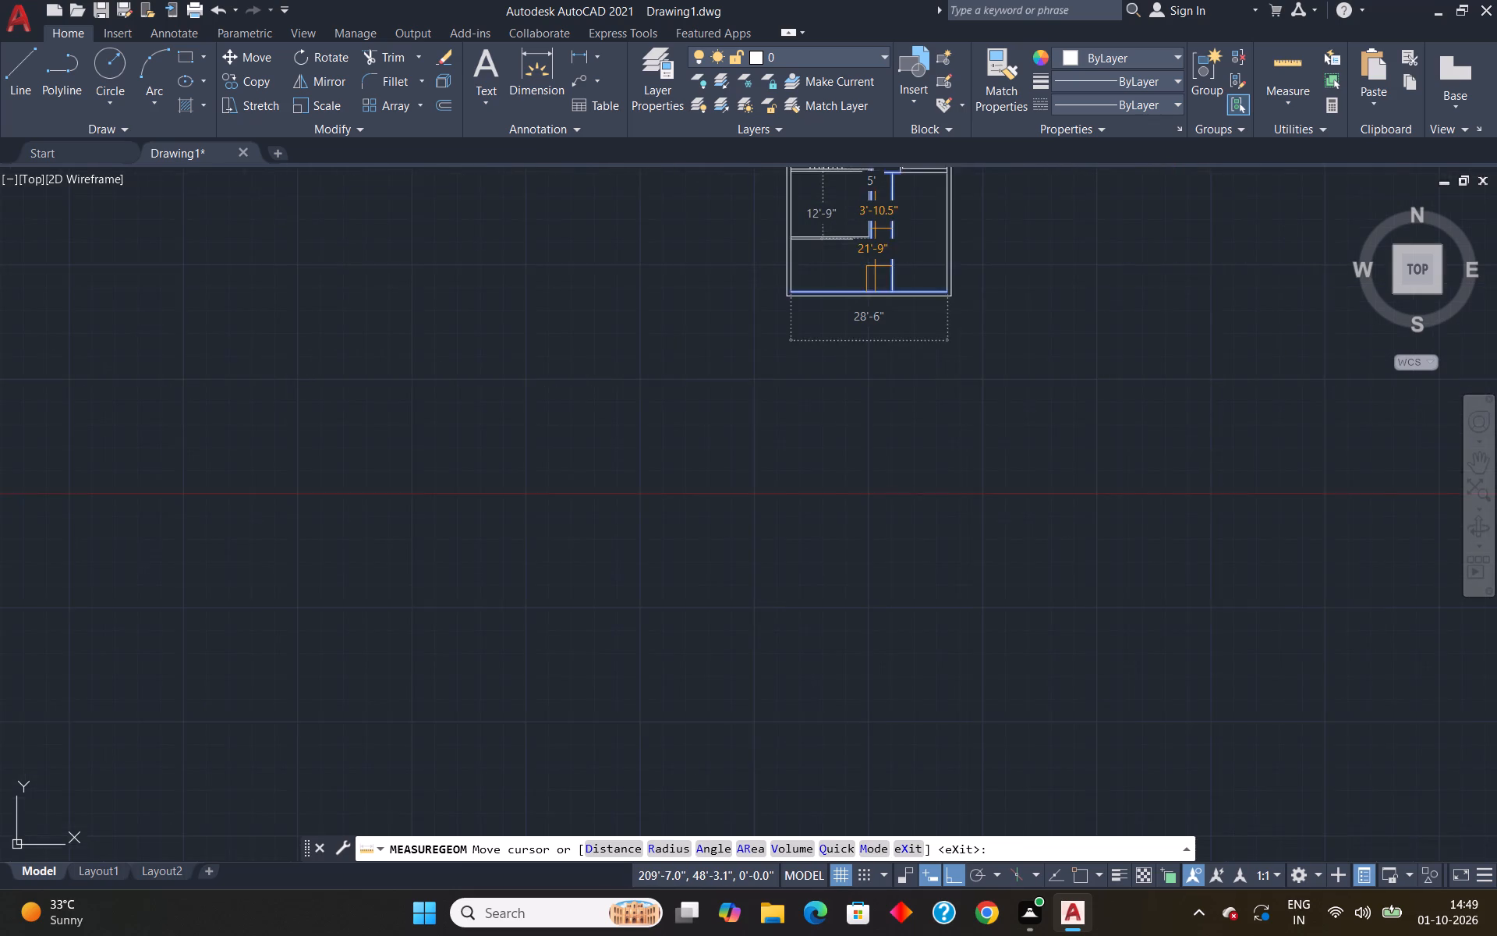
pyautogui.press('Escape')
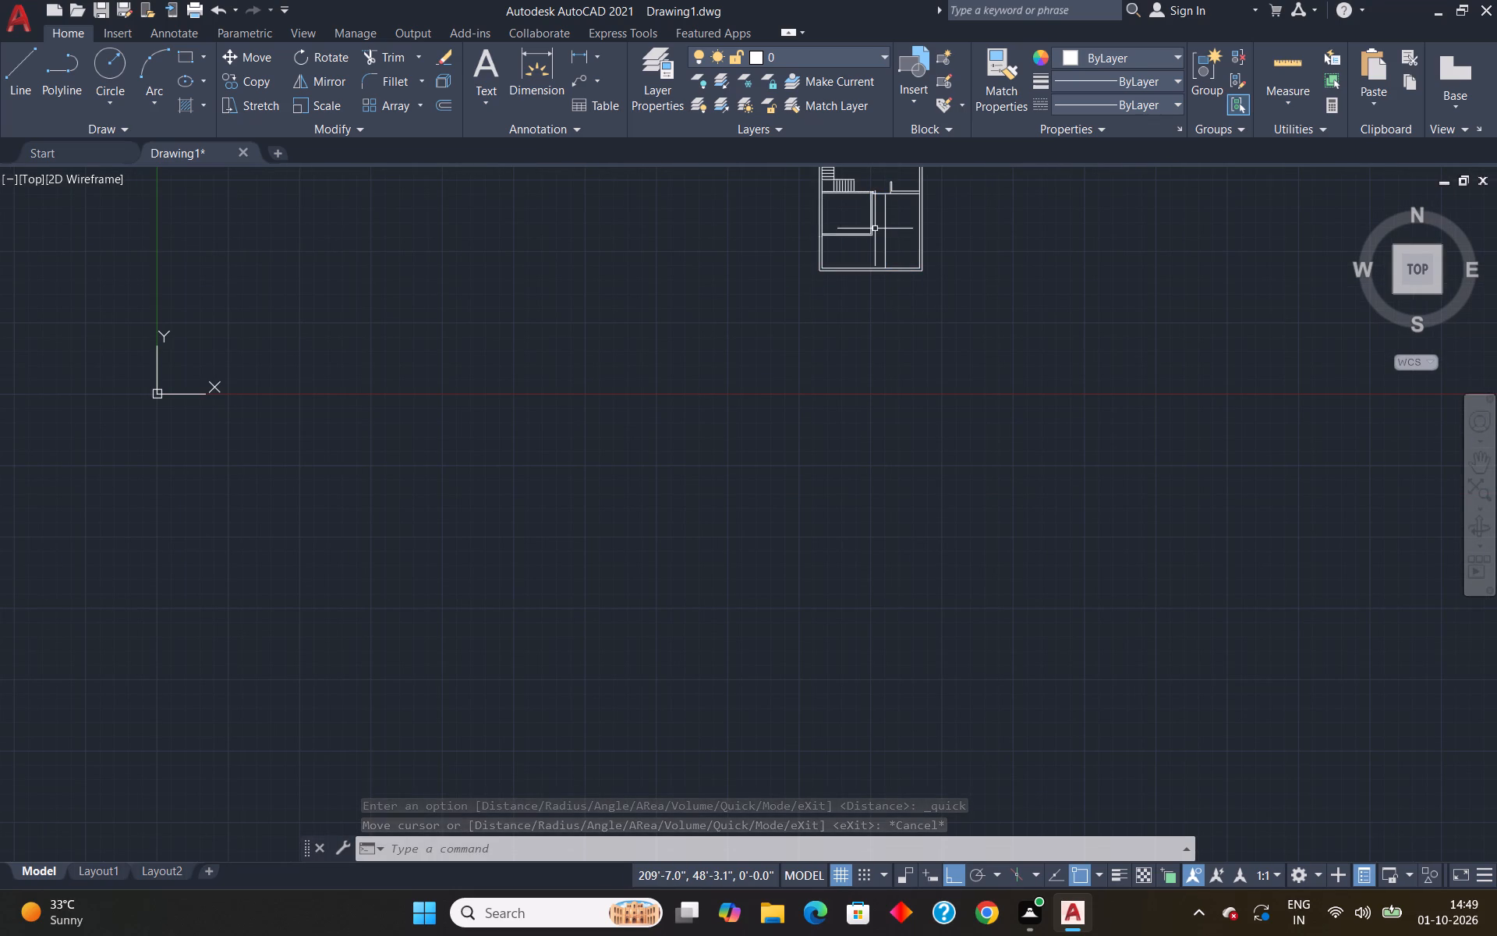
pyautogui.scroll(-3, 889, 245)
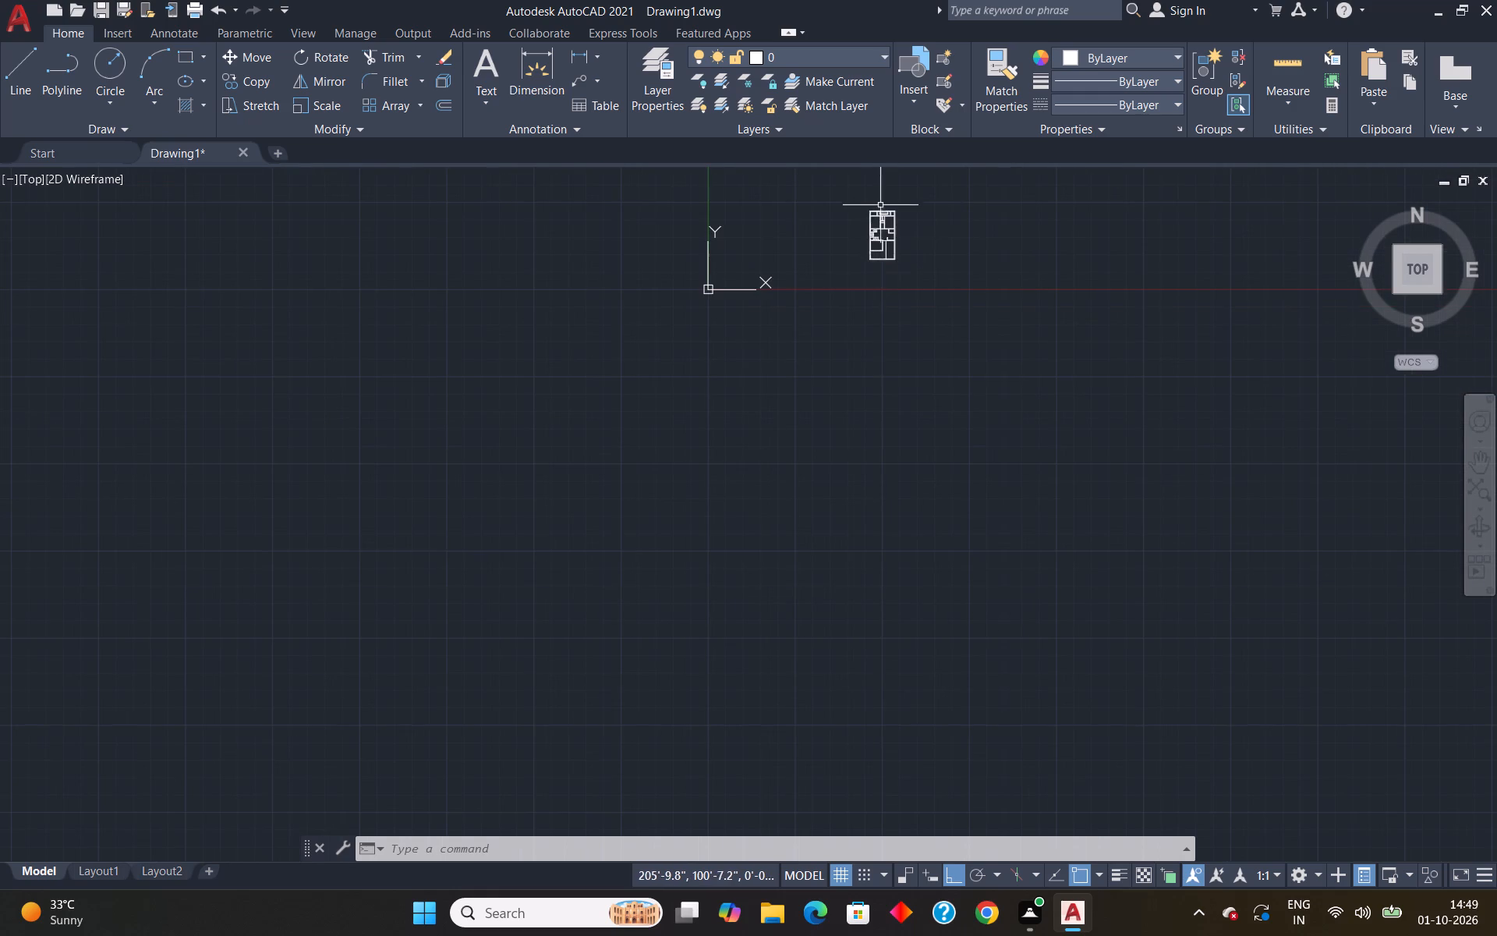
pyautogui.scroll(3, 881, 203)
pyautogui.scroll(3, 884, 435)
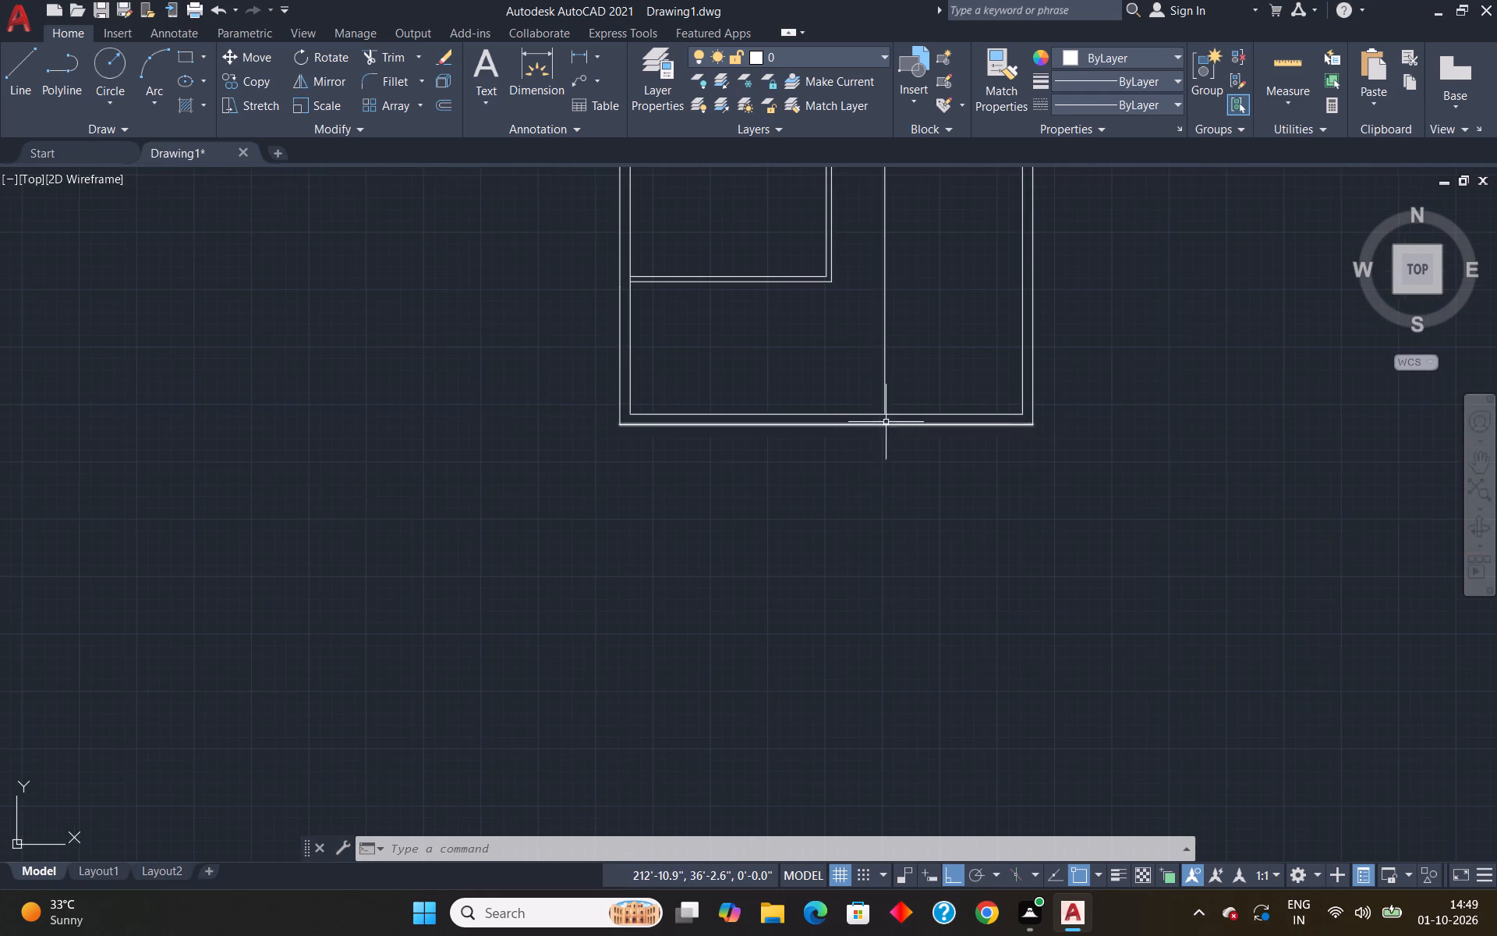
pyautogui.scroll(-4, 952, 300)
pyautogui.scroll(4, 950, 266)
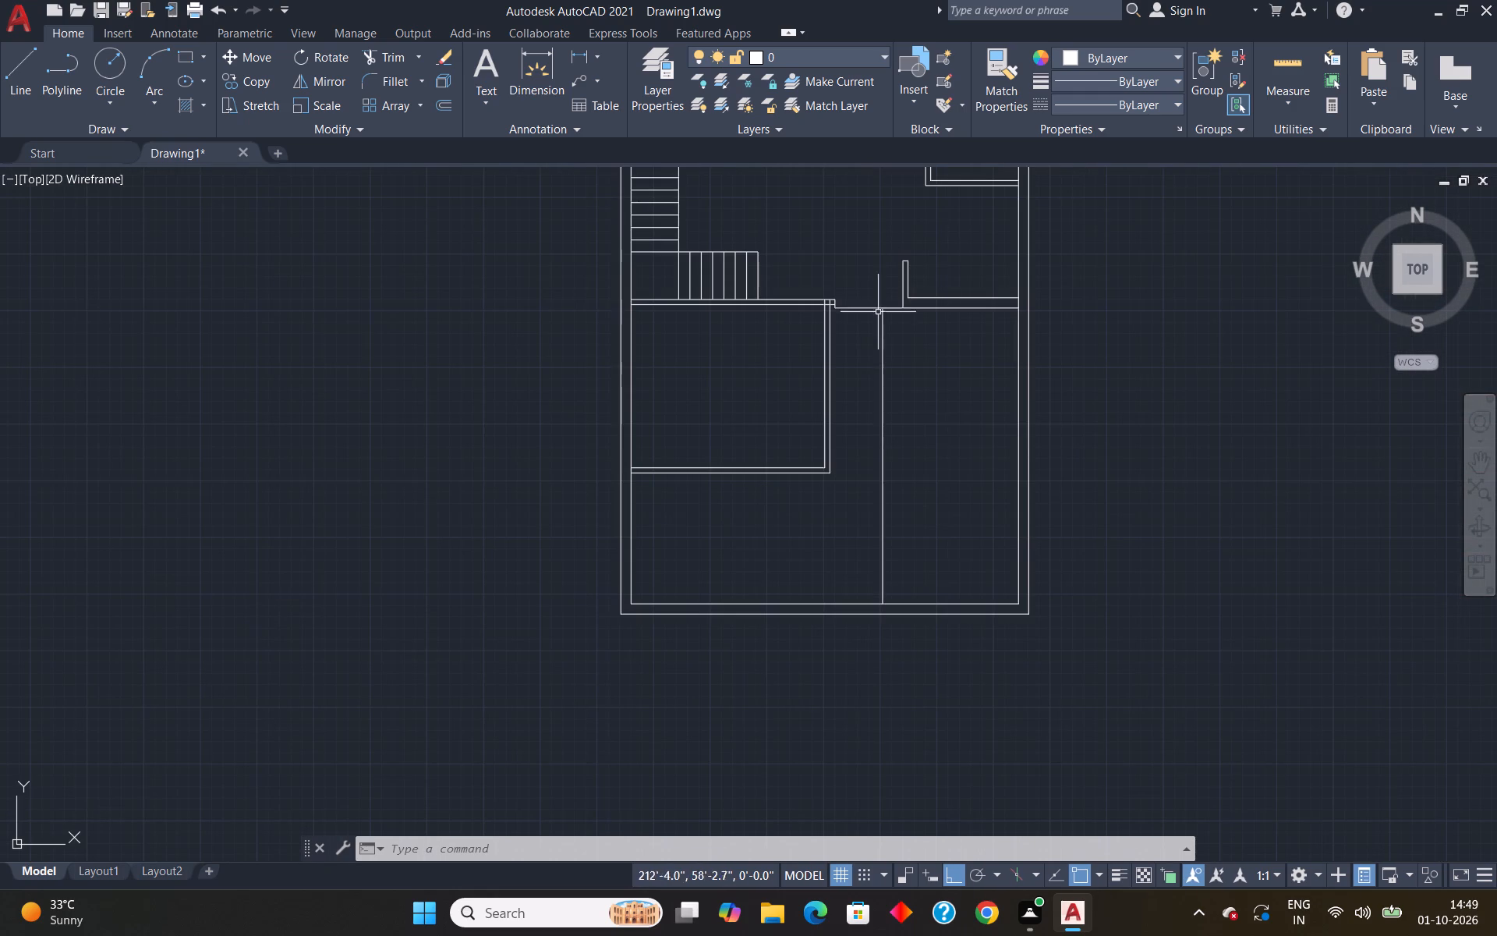
pyautogui.click(1297, 58)
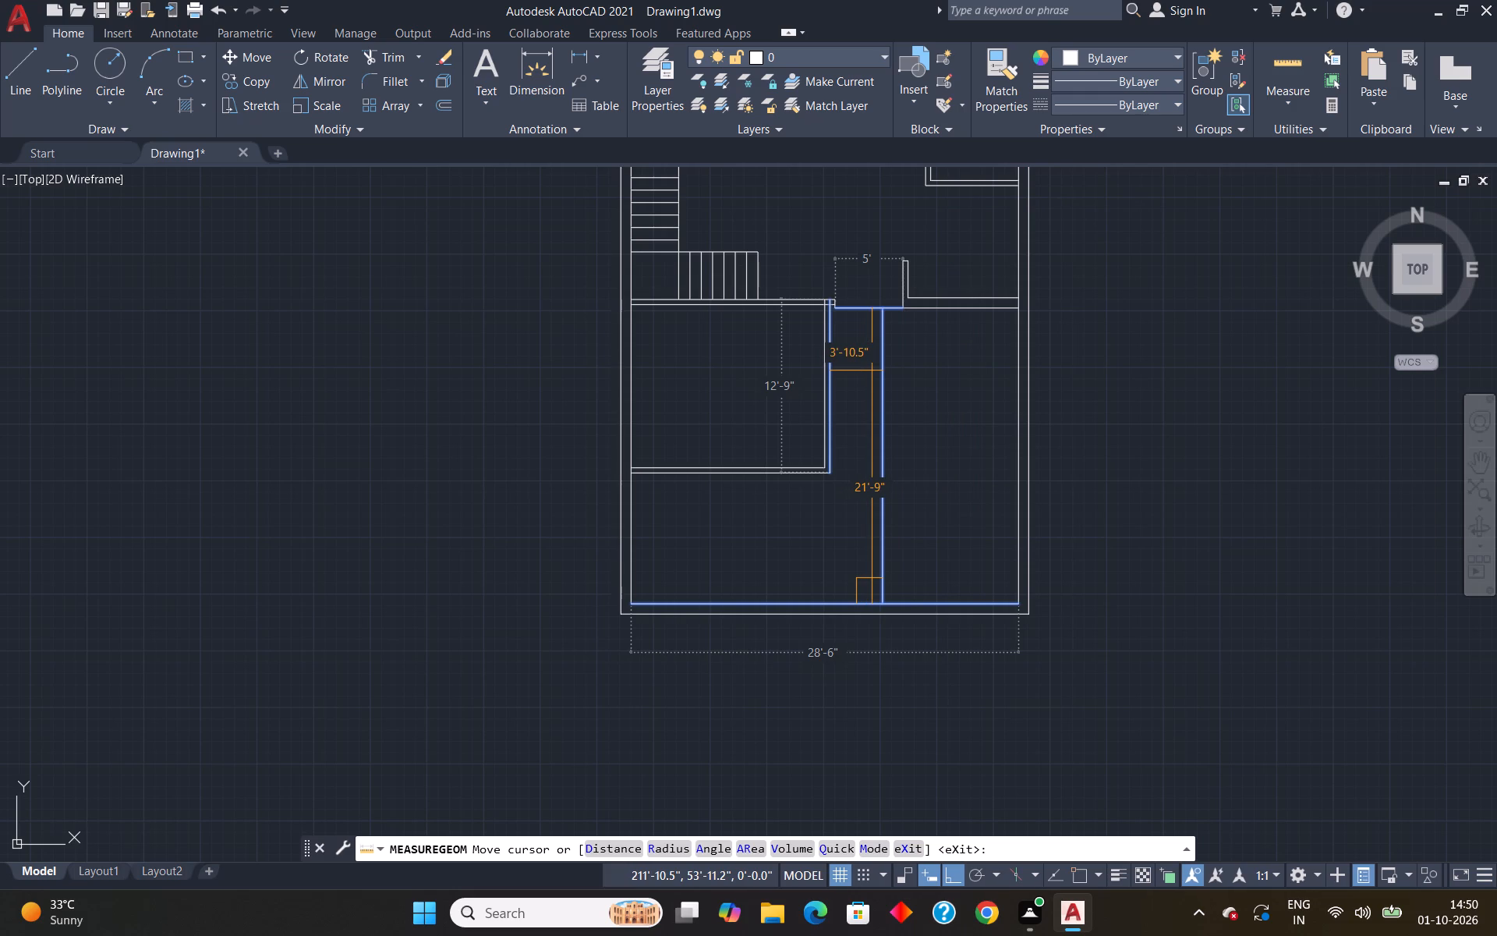
pyautogui.press('Escape')
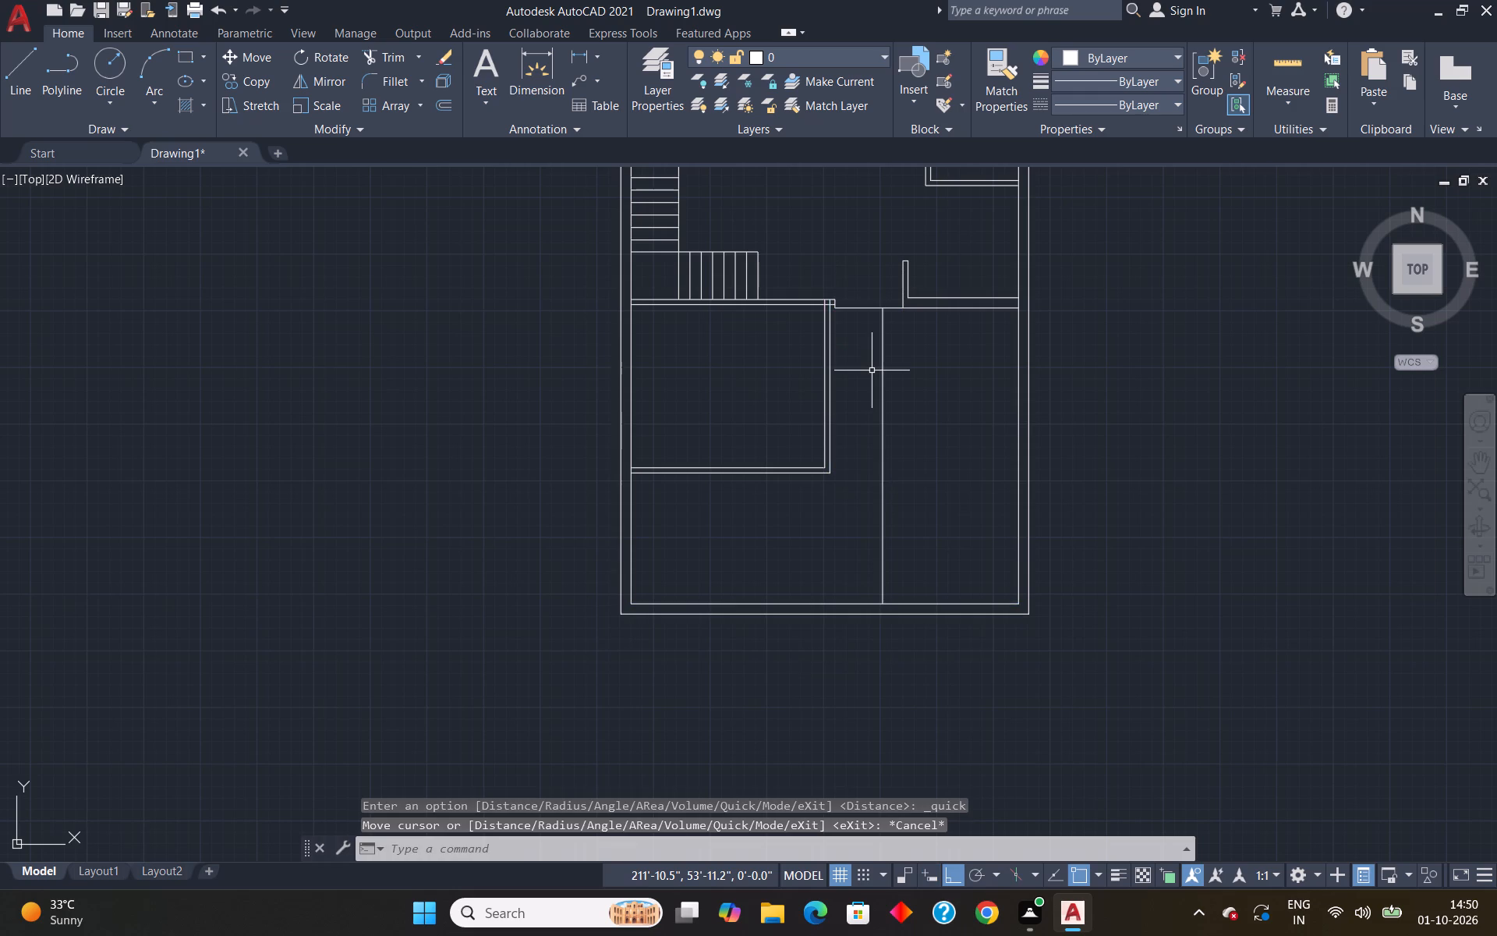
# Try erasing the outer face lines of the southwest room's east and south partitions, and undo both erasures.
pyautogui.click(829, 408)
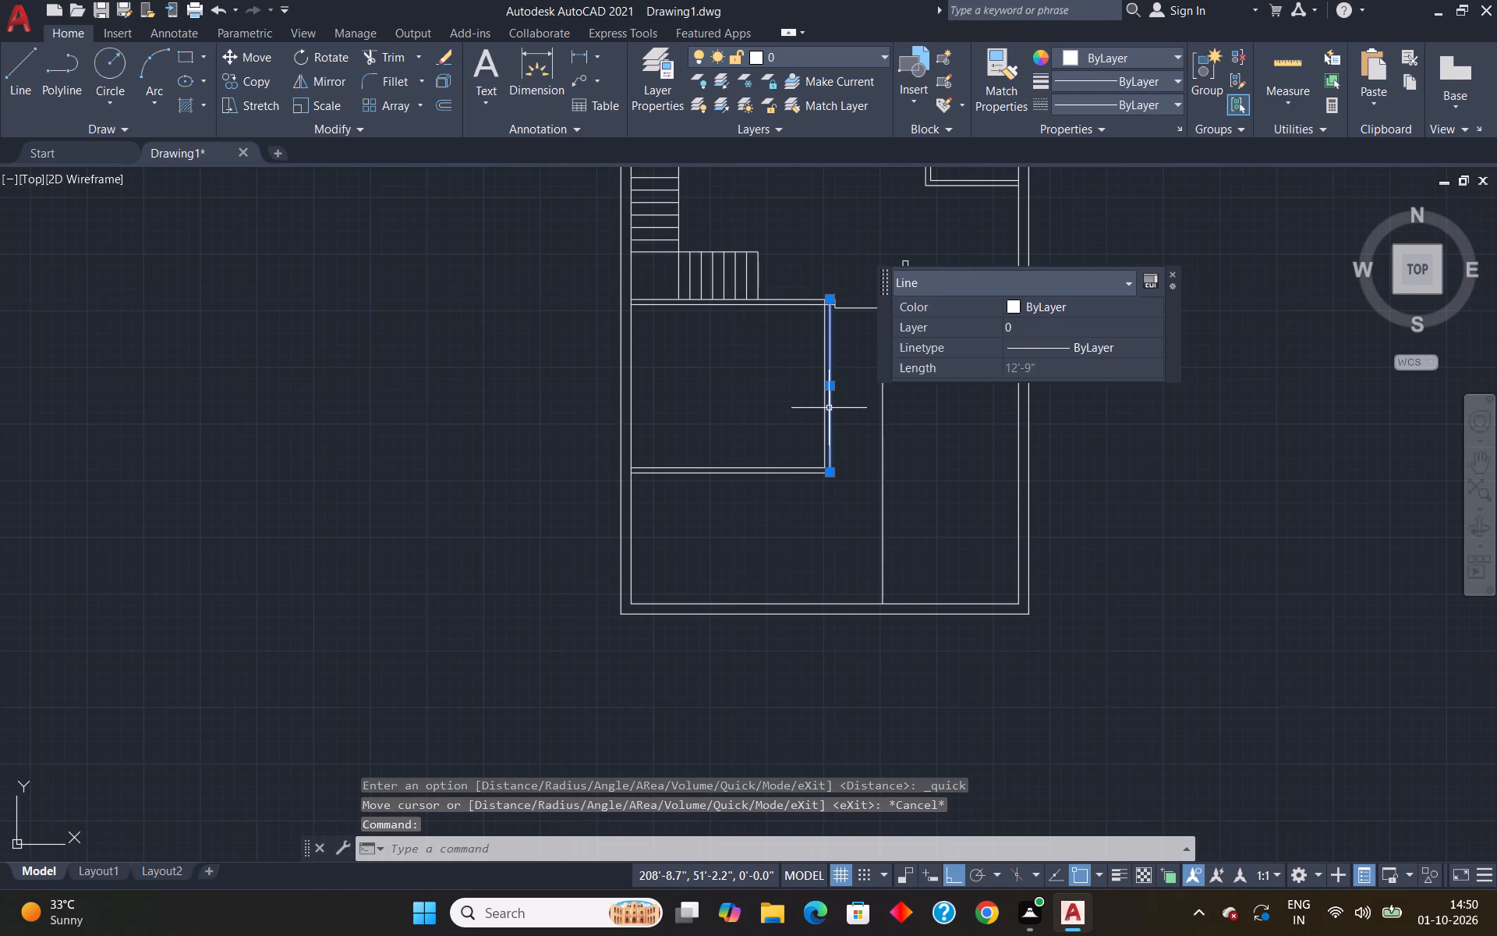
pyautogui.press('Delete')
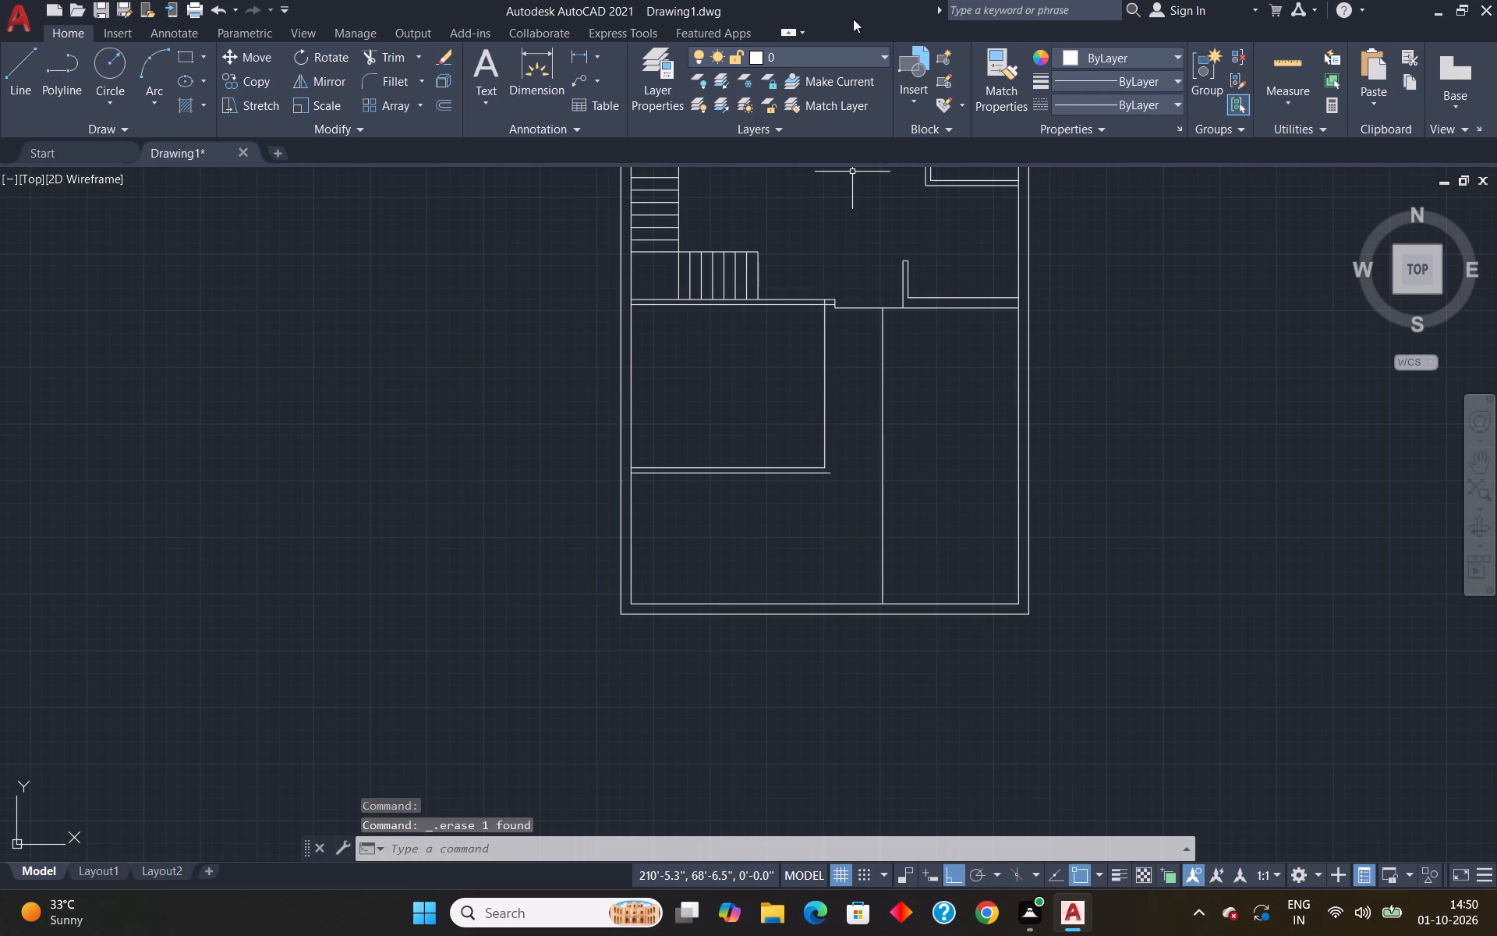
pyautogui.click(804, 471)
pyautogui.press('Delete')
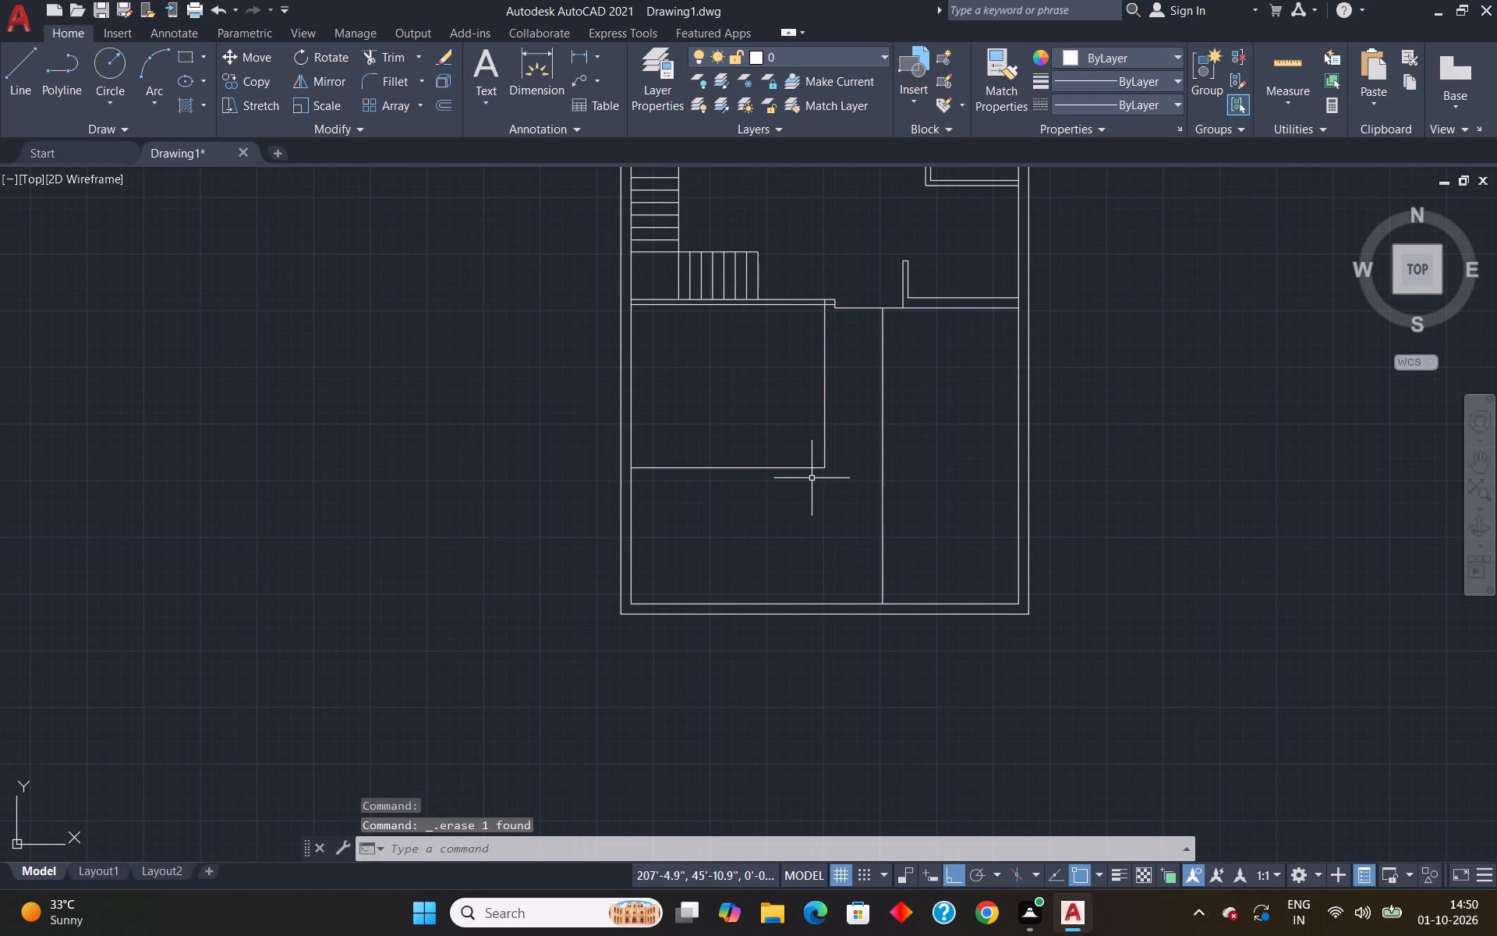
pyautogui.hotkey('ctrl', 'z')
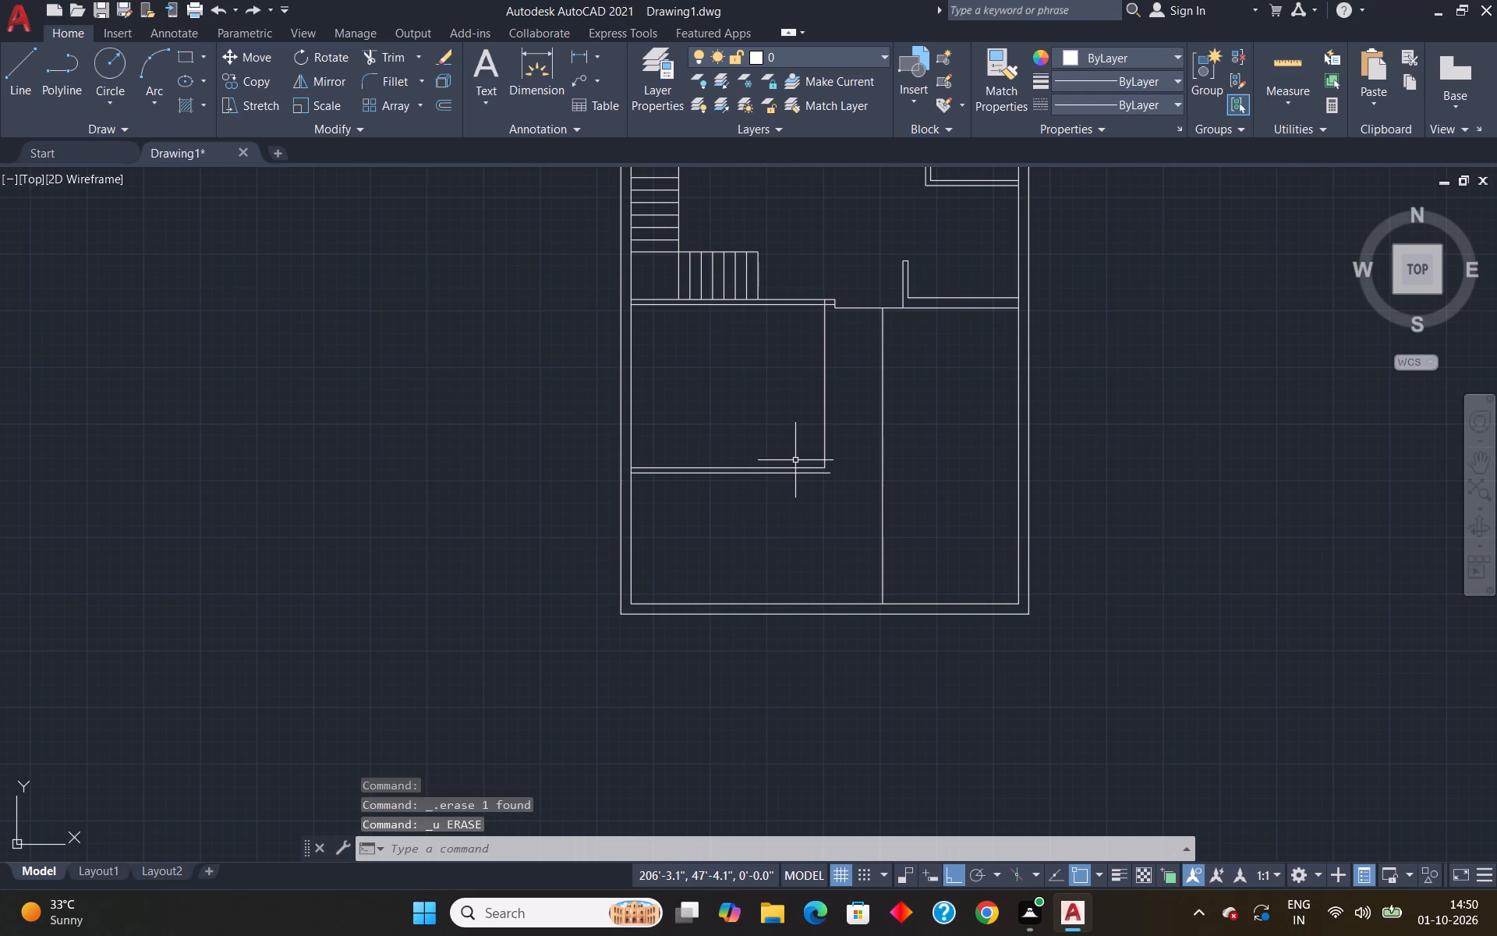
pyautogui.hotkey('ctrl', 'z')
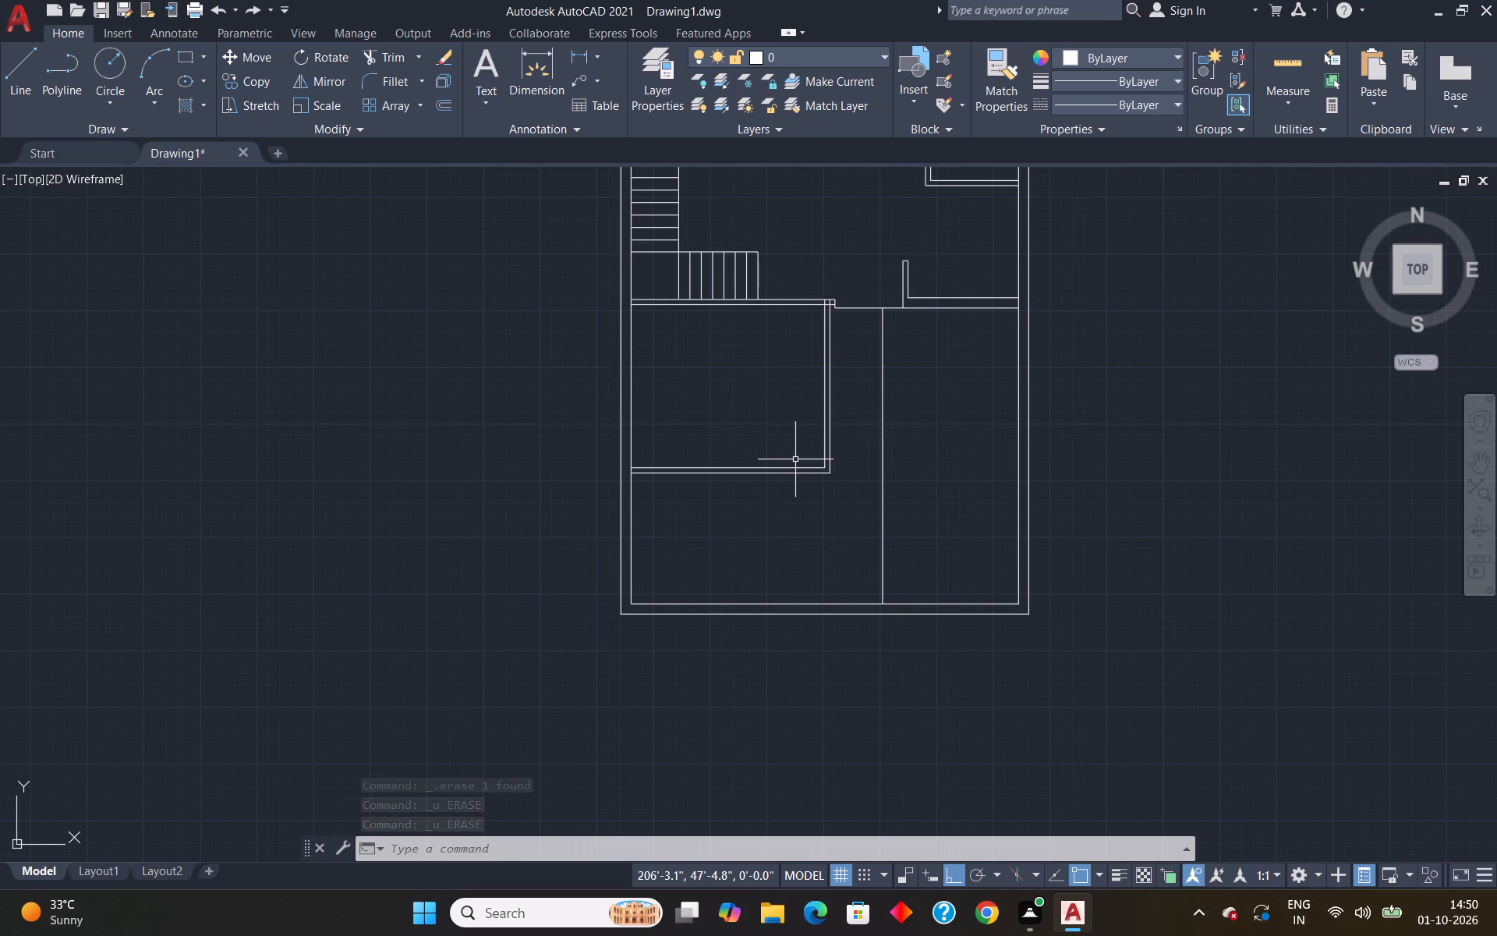
# Offset the outer face lines of the southwest room's east and south partitions 4.5" outward.
pyautogui.press('o')
pyautogui.press('Return')
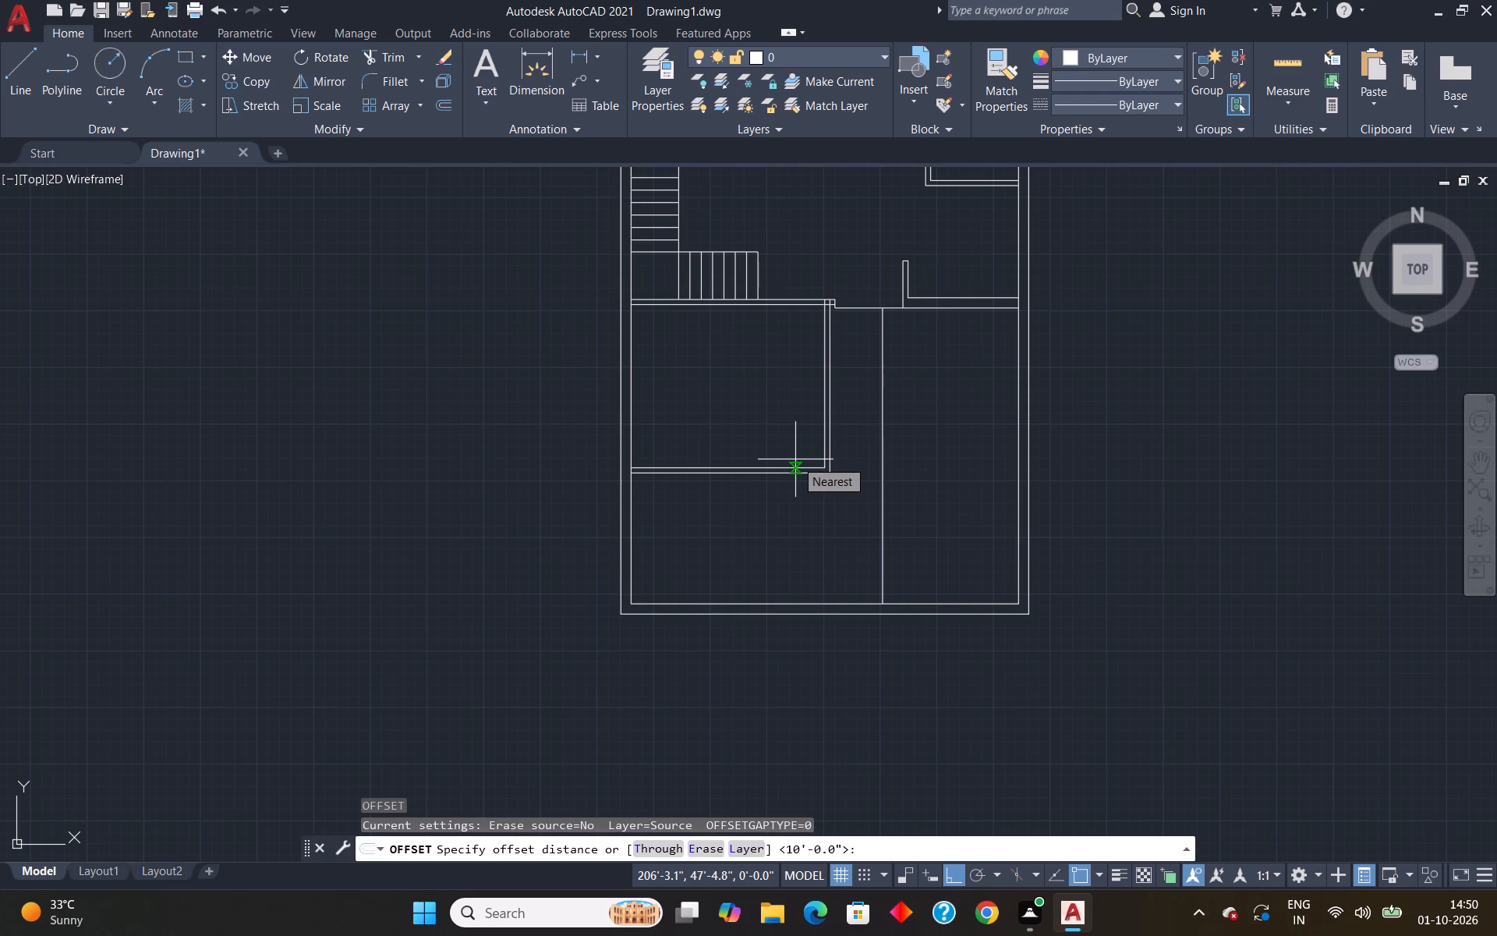
pyautogui.write('4.5')
pyautogui.hotkey('shift', '"')
pyautogui.press('Return')
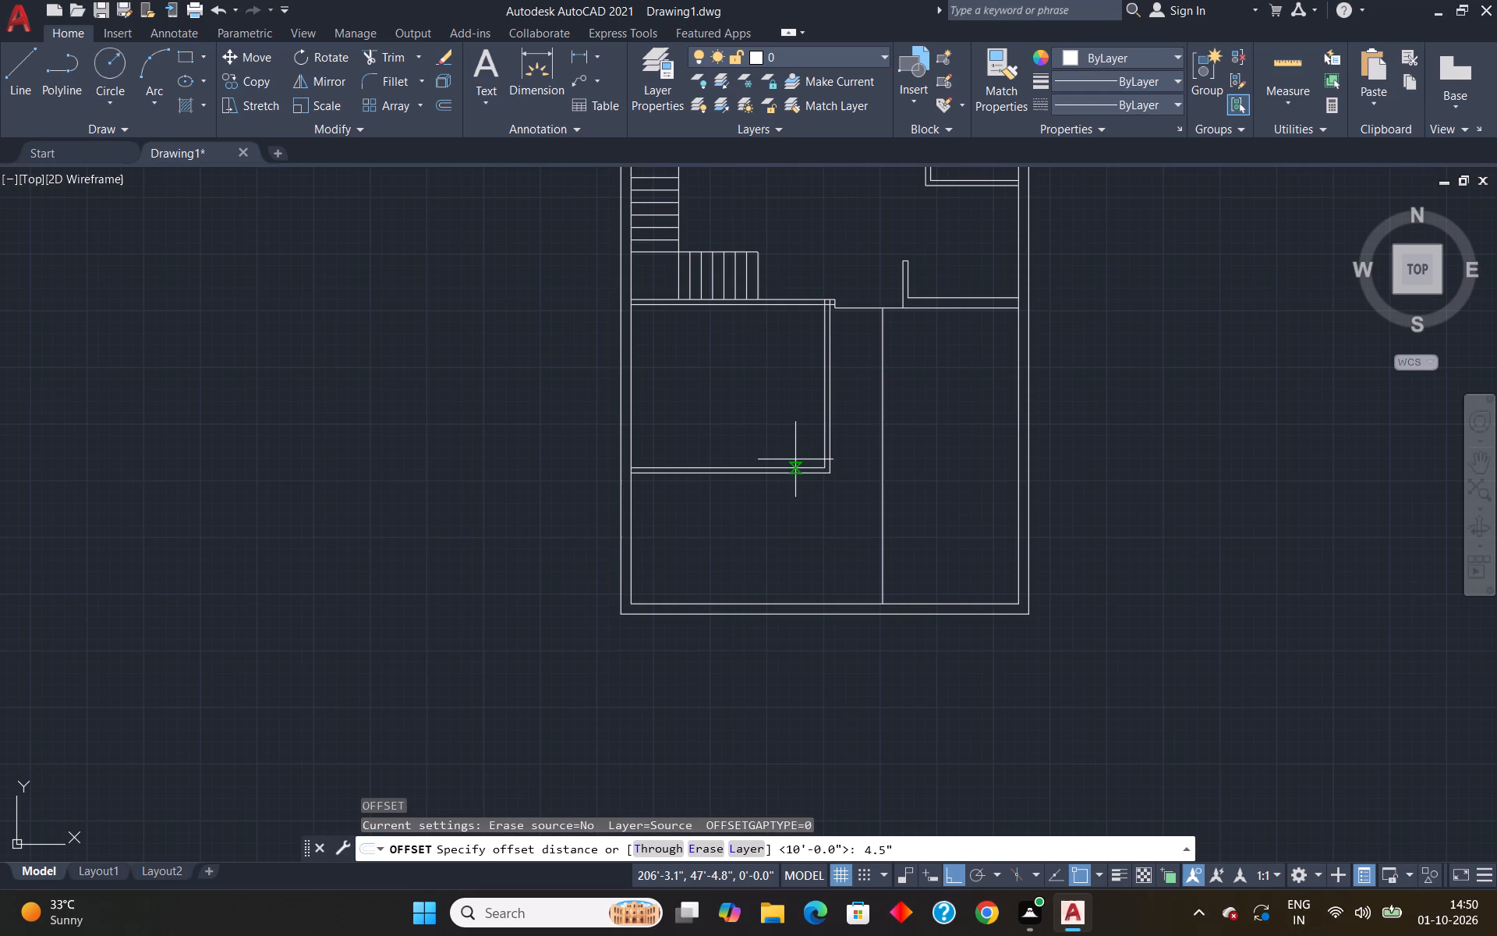
pyautogui.scroll(3, 823, 434)
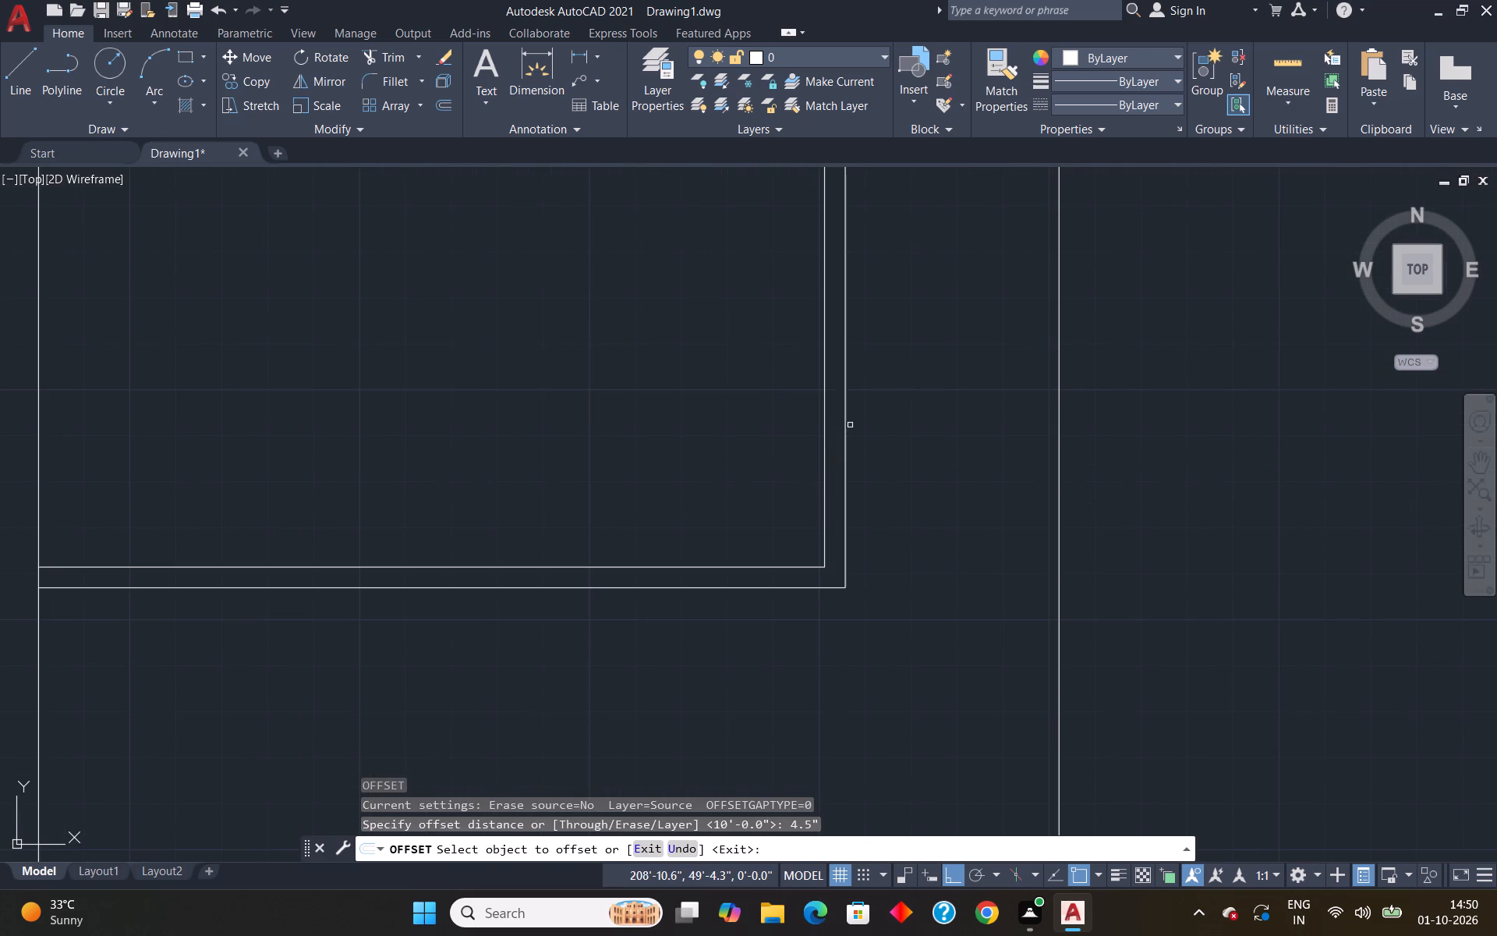
pyautogui.click(846, 422)
pyautogui.click(867, 424)
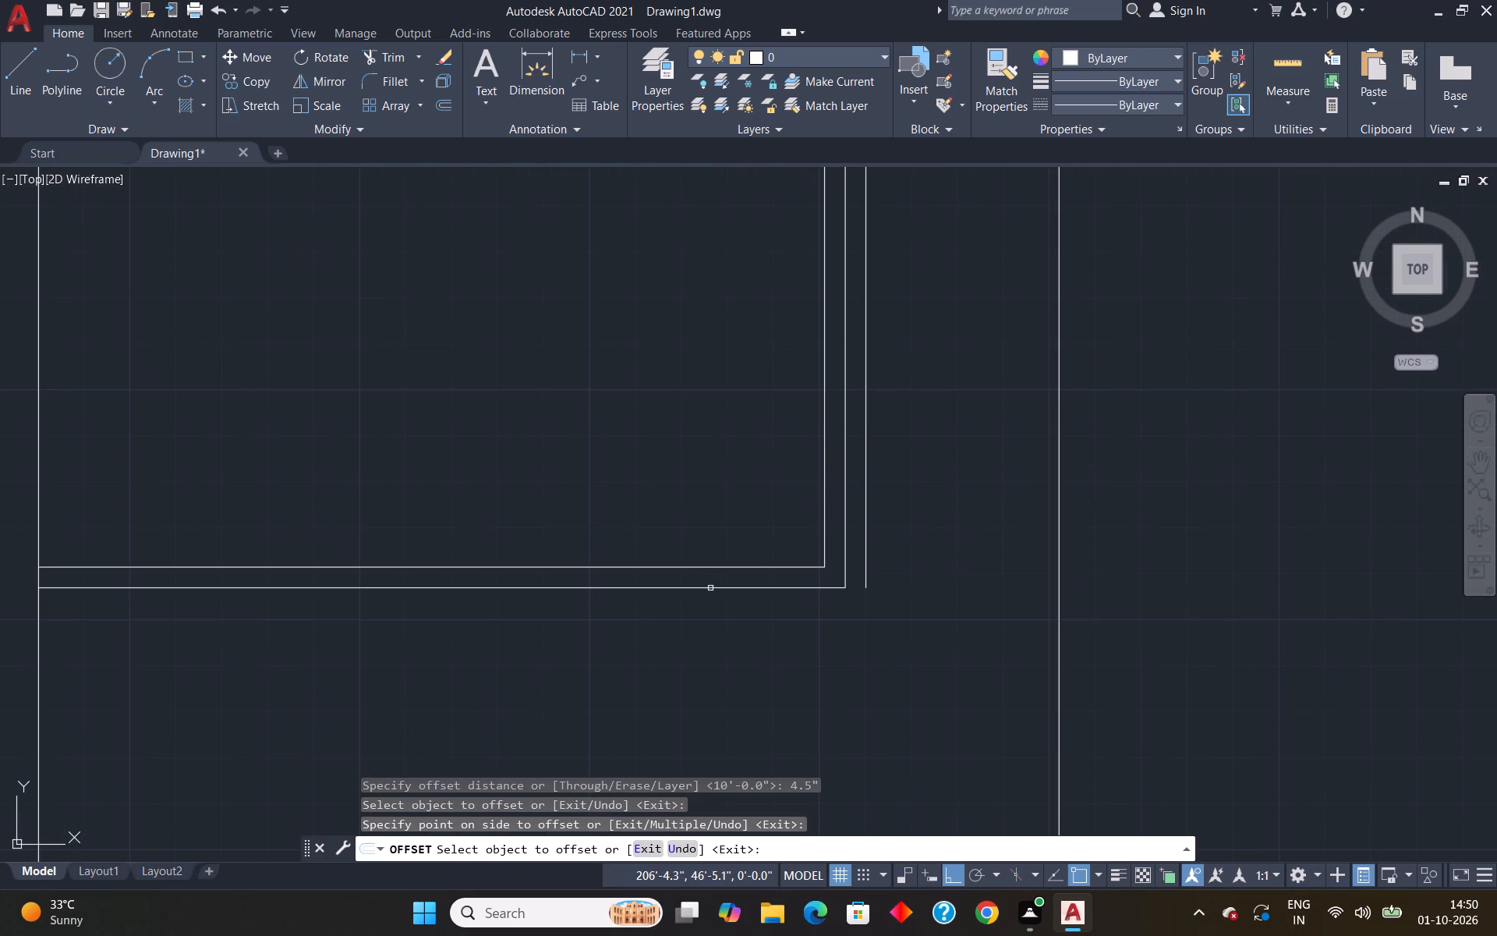
pyautogui.click(708, 590)
pyautogui.click(712, 622)
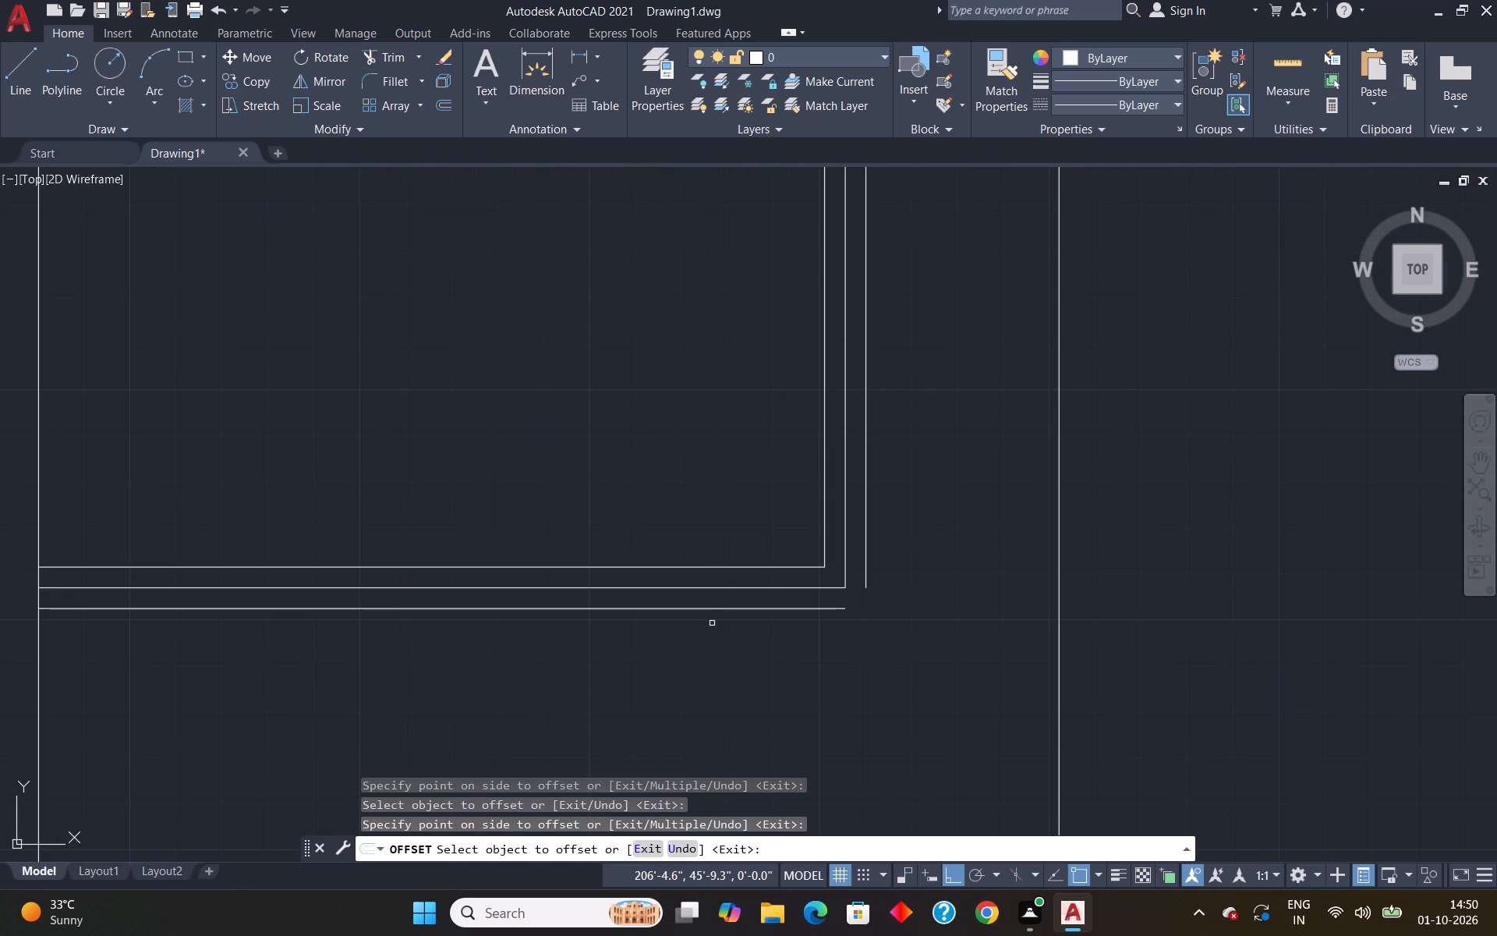
pyautogui.press('Escape')
# Trim away the middle lines of the southwest room's east and south walls, keeping the inner faces and the new outer offsets.
pyautogui.write('tr')
pyautogui.press('Return')
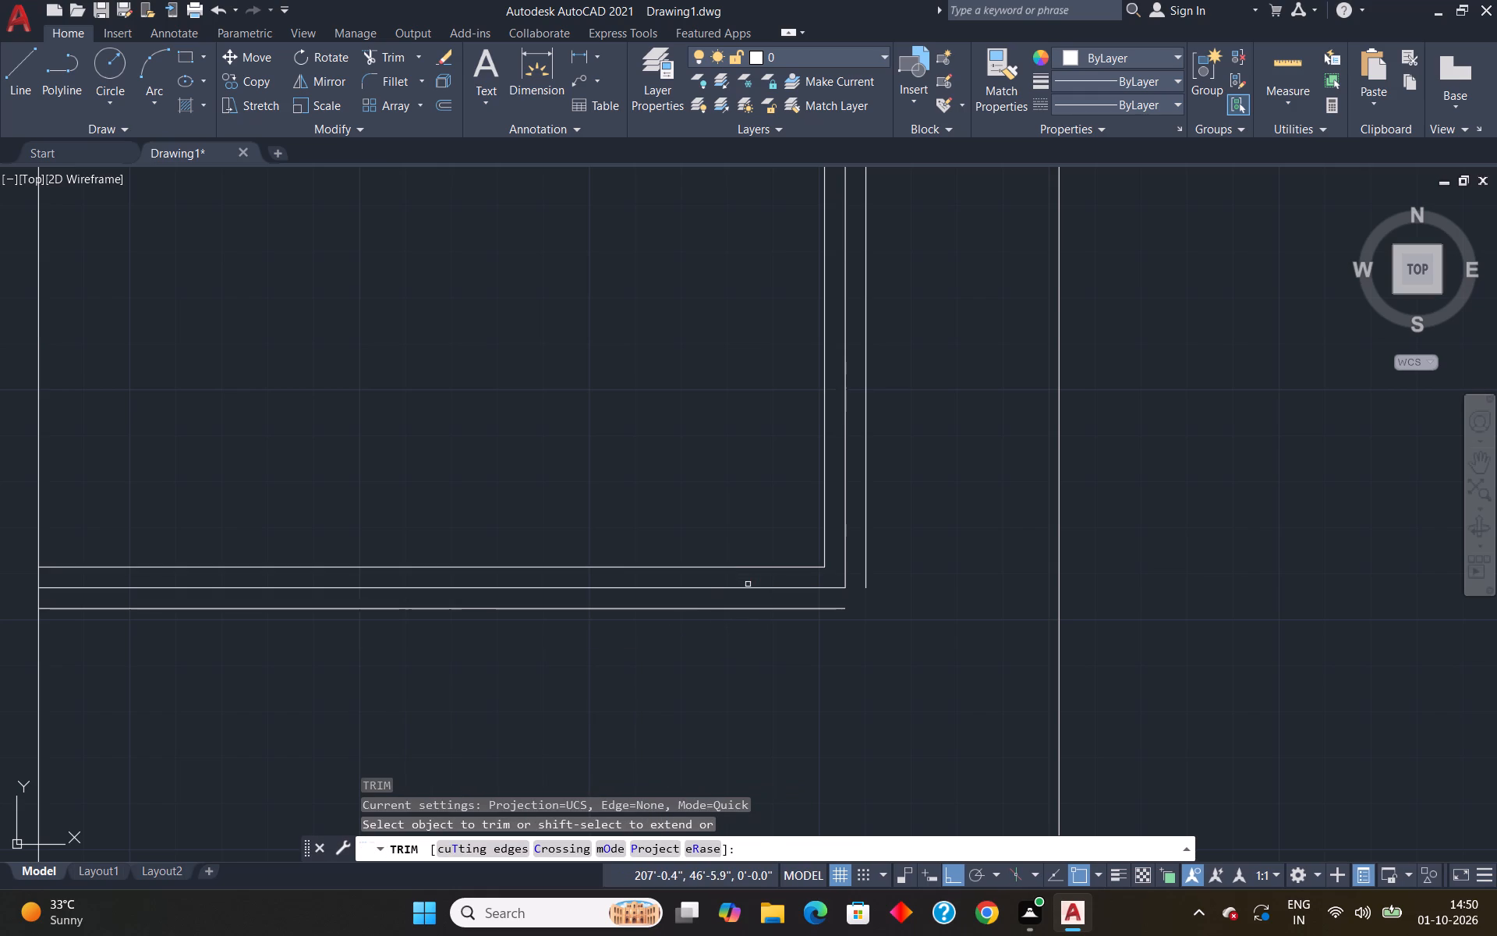
pyautogui.click(752, 590)
pyautogui.click(846, 555)
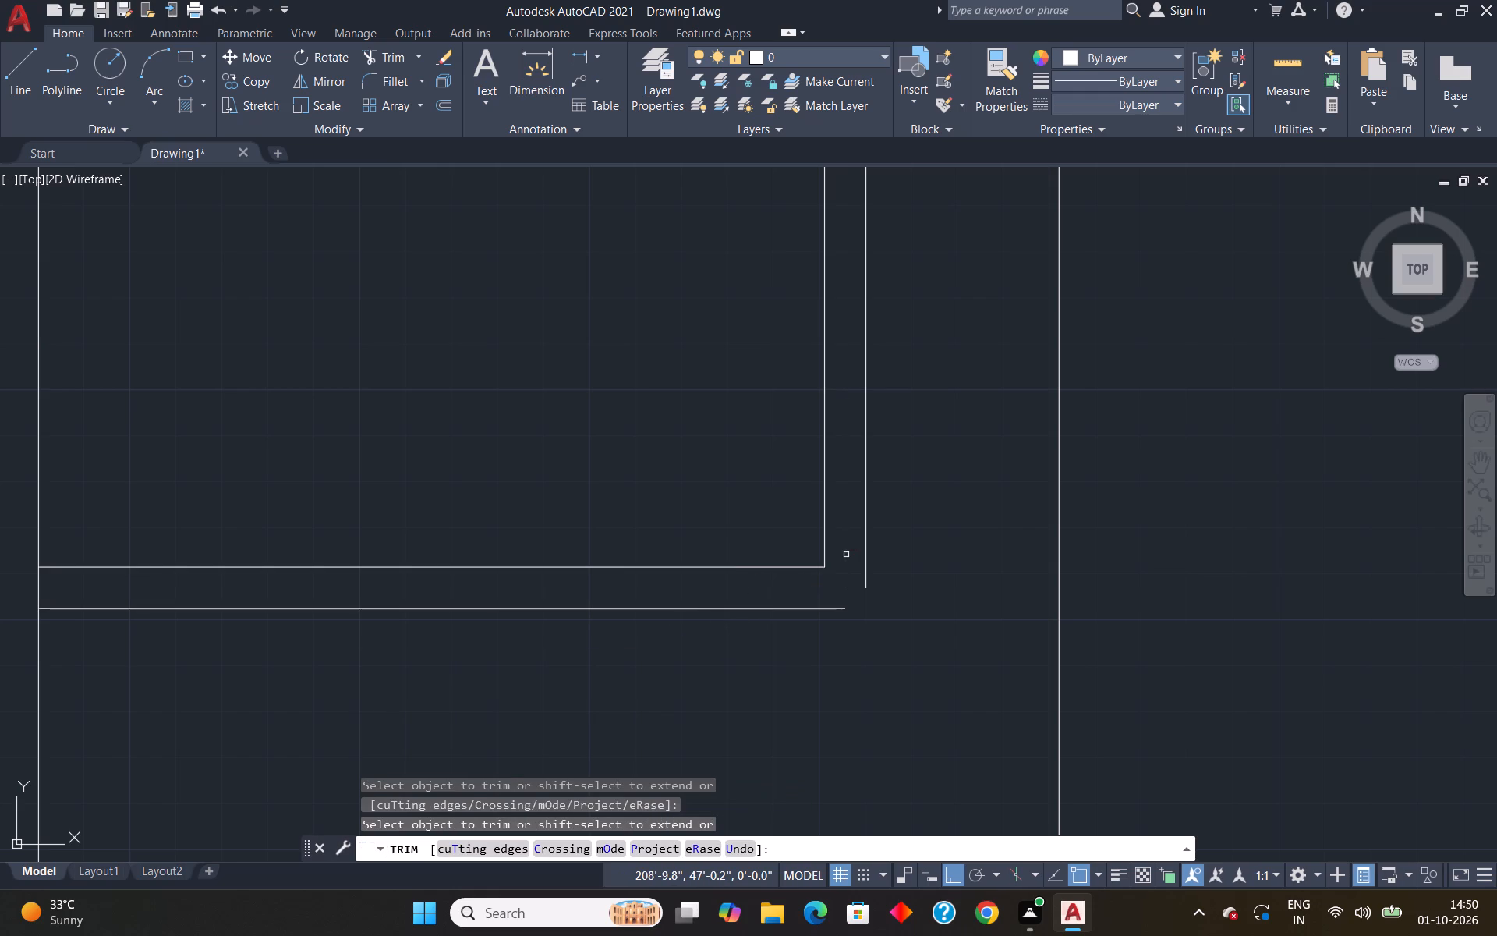
pyautogui.press('Escape')
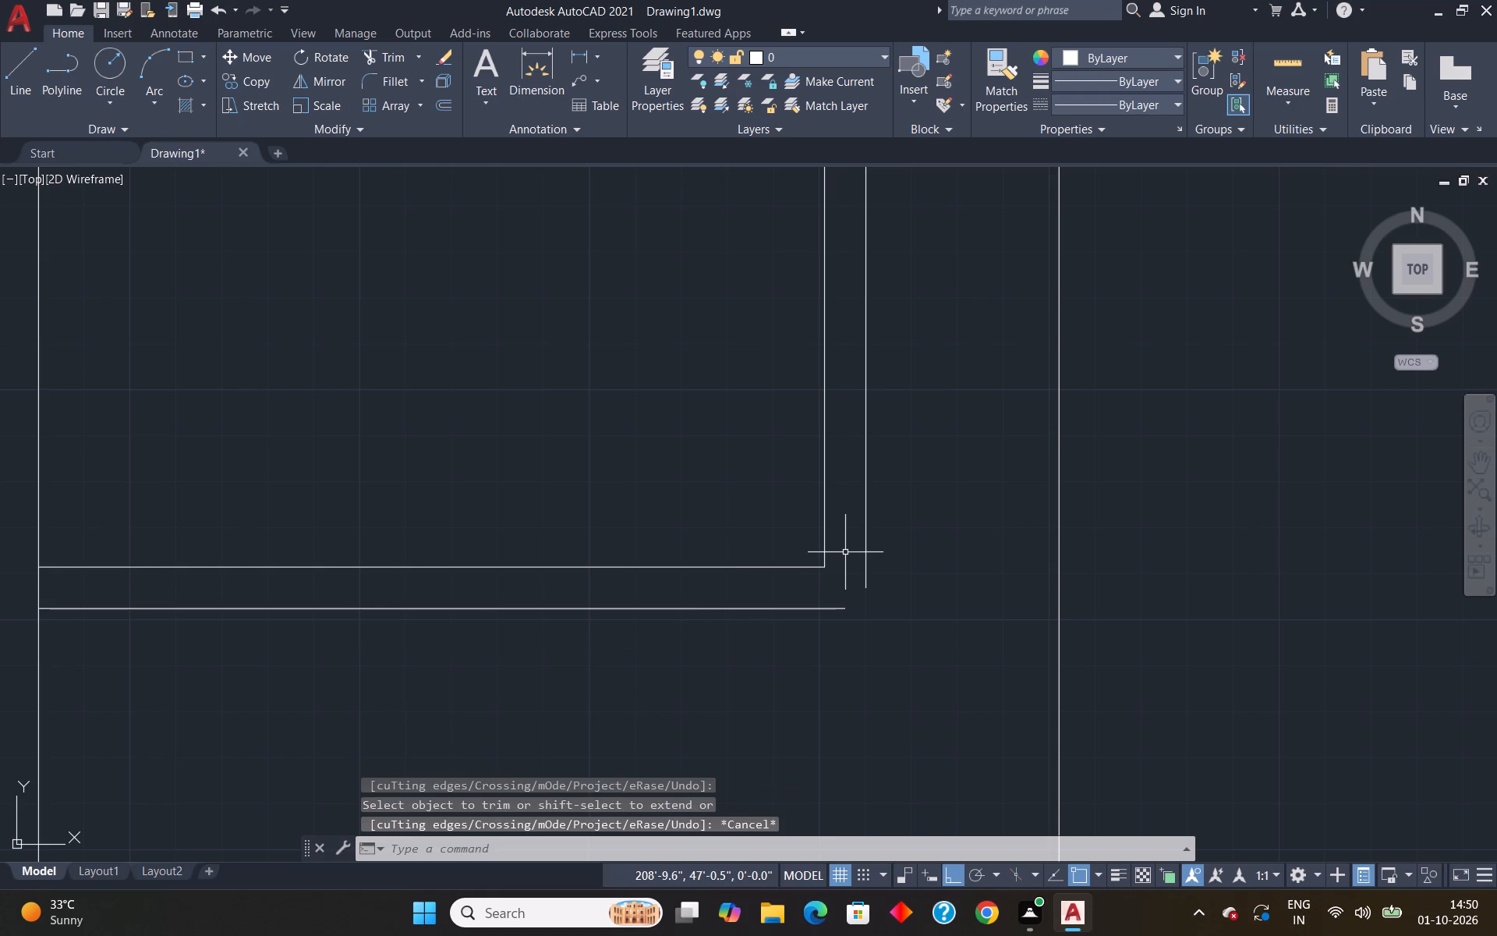
# Join the new outer face lines at the southwest room's southeast corner with a zero-radius fillet.
pyautogui.press('f')
pyautogui.press('Return')
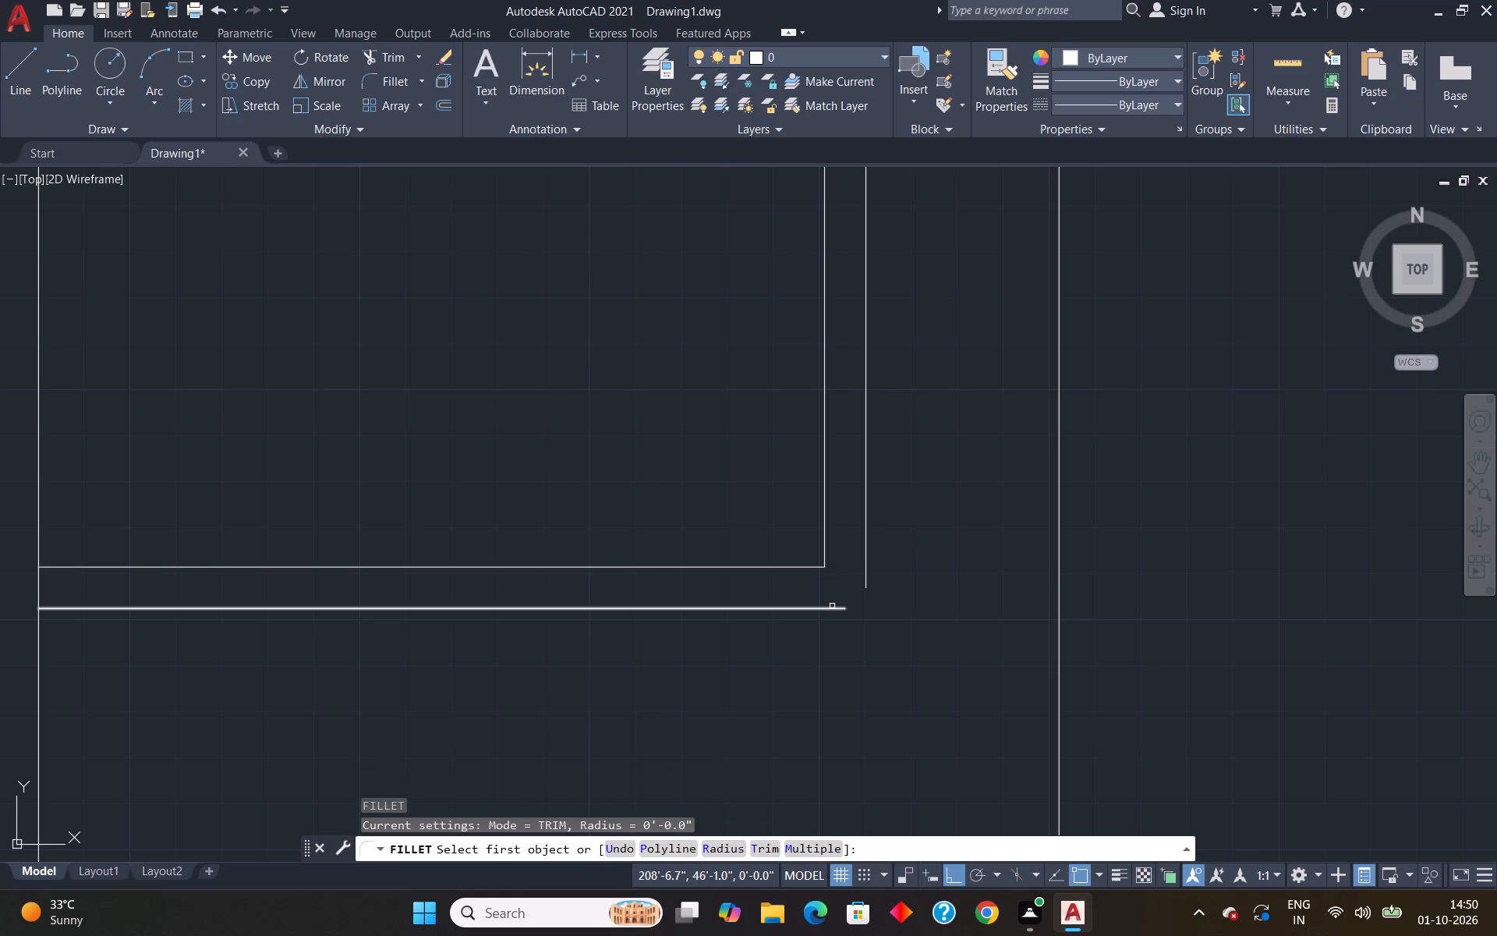
pyautogui.click(832, 606)
pyautogui.click(866, 577)
pyautogui.press('Escape')
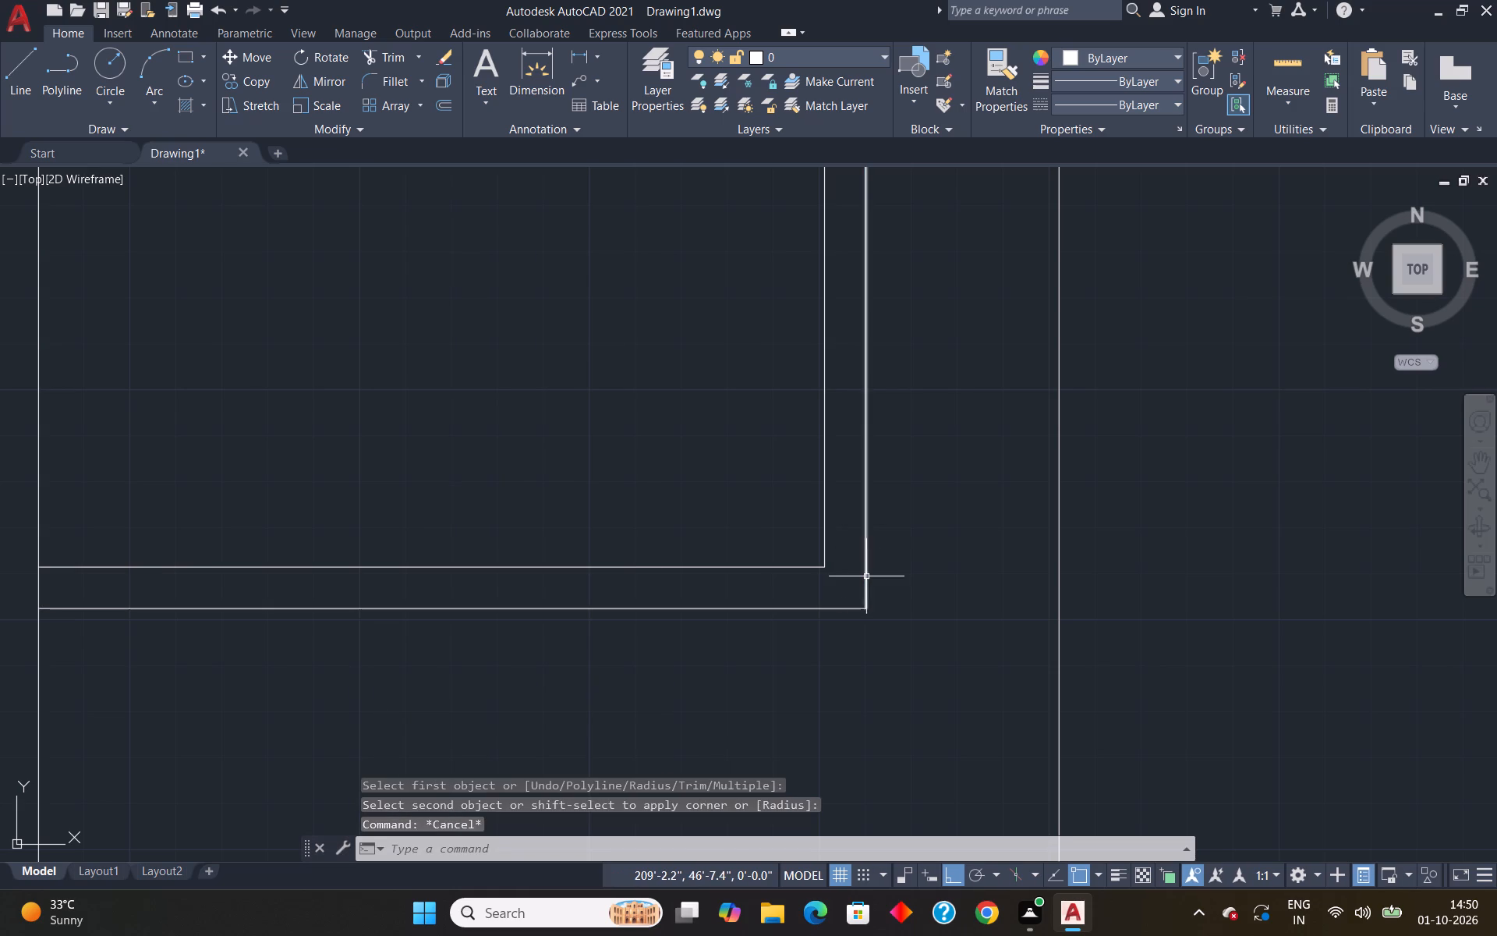
# Measure the gap between the southwest room's east wall and the long vertical line with quick measurement.
pyautogui.click(1287, 59)
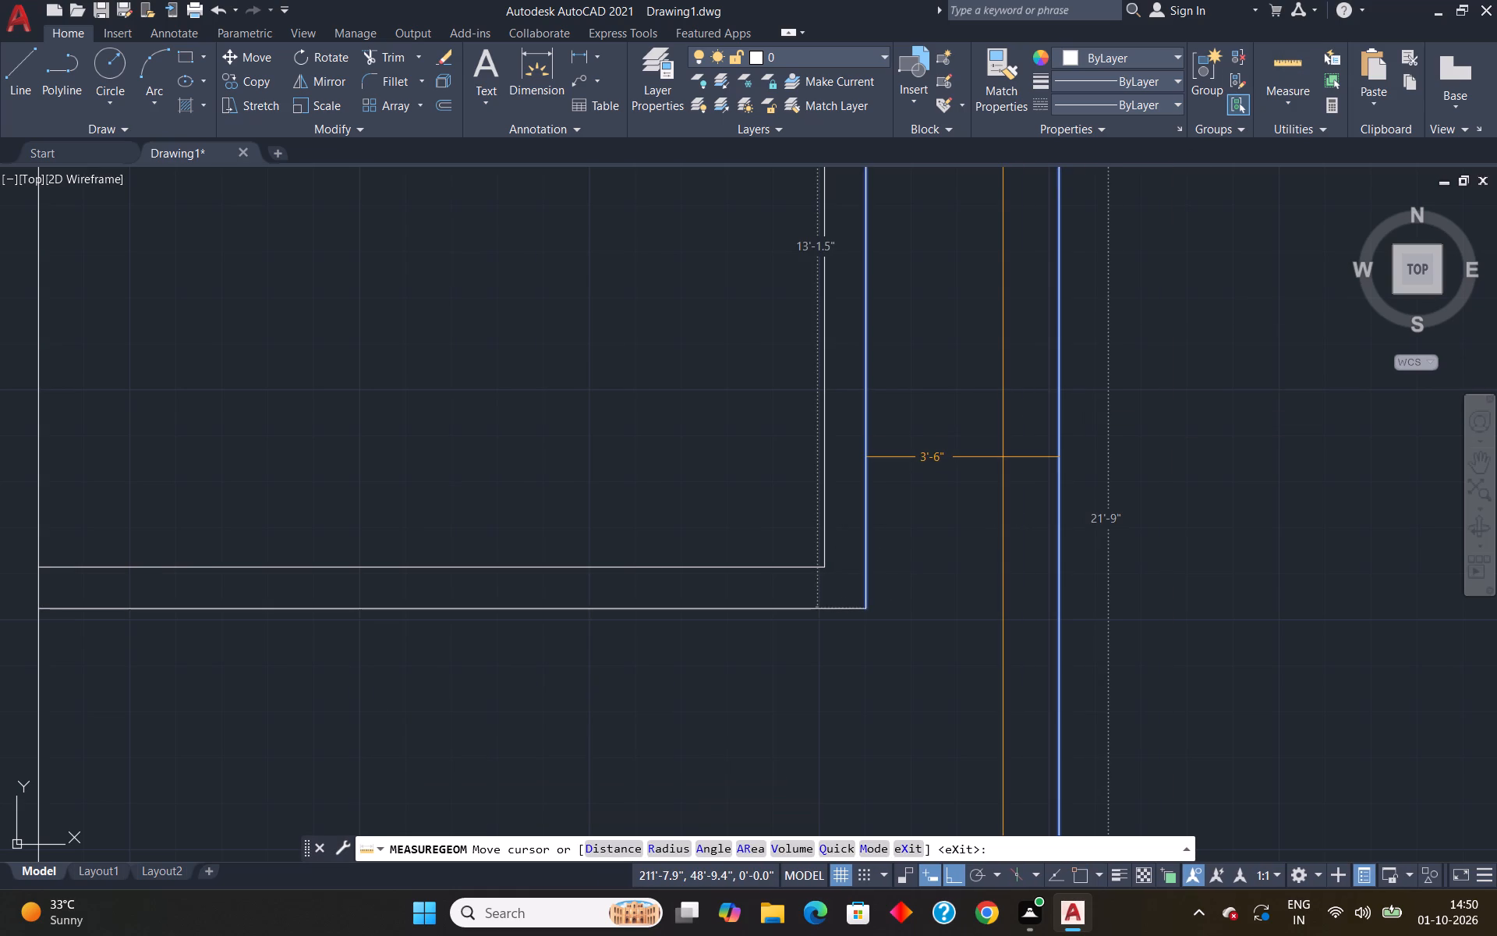
pyautogui.press('Escape')
pyautogui.scroll(-5, 1031, 409)
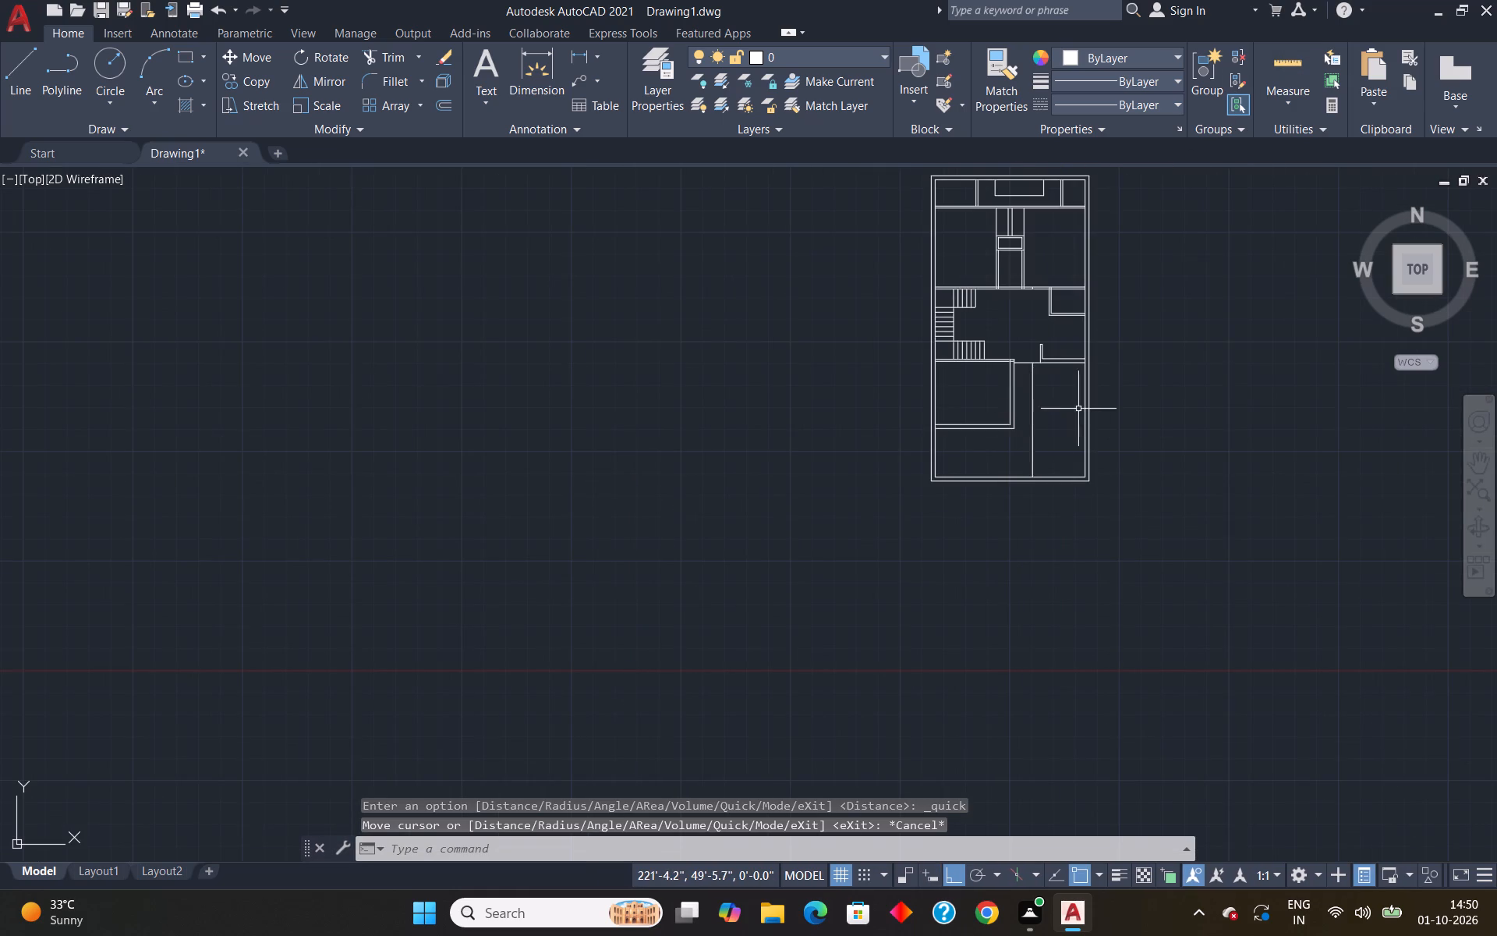
pyautogui.scroll(2, 1078, 409)
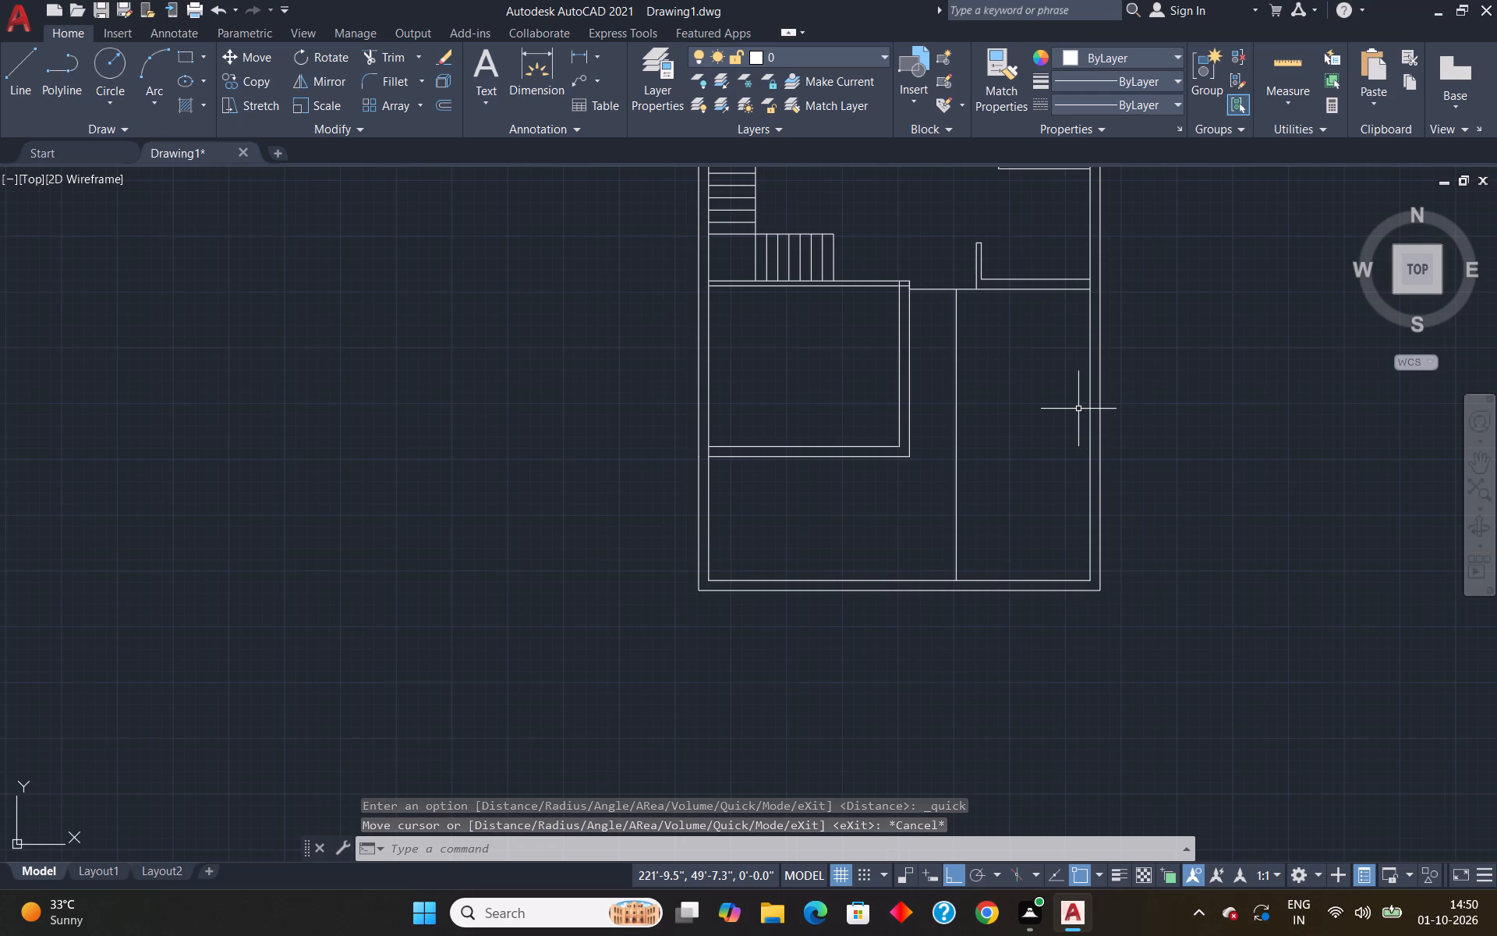
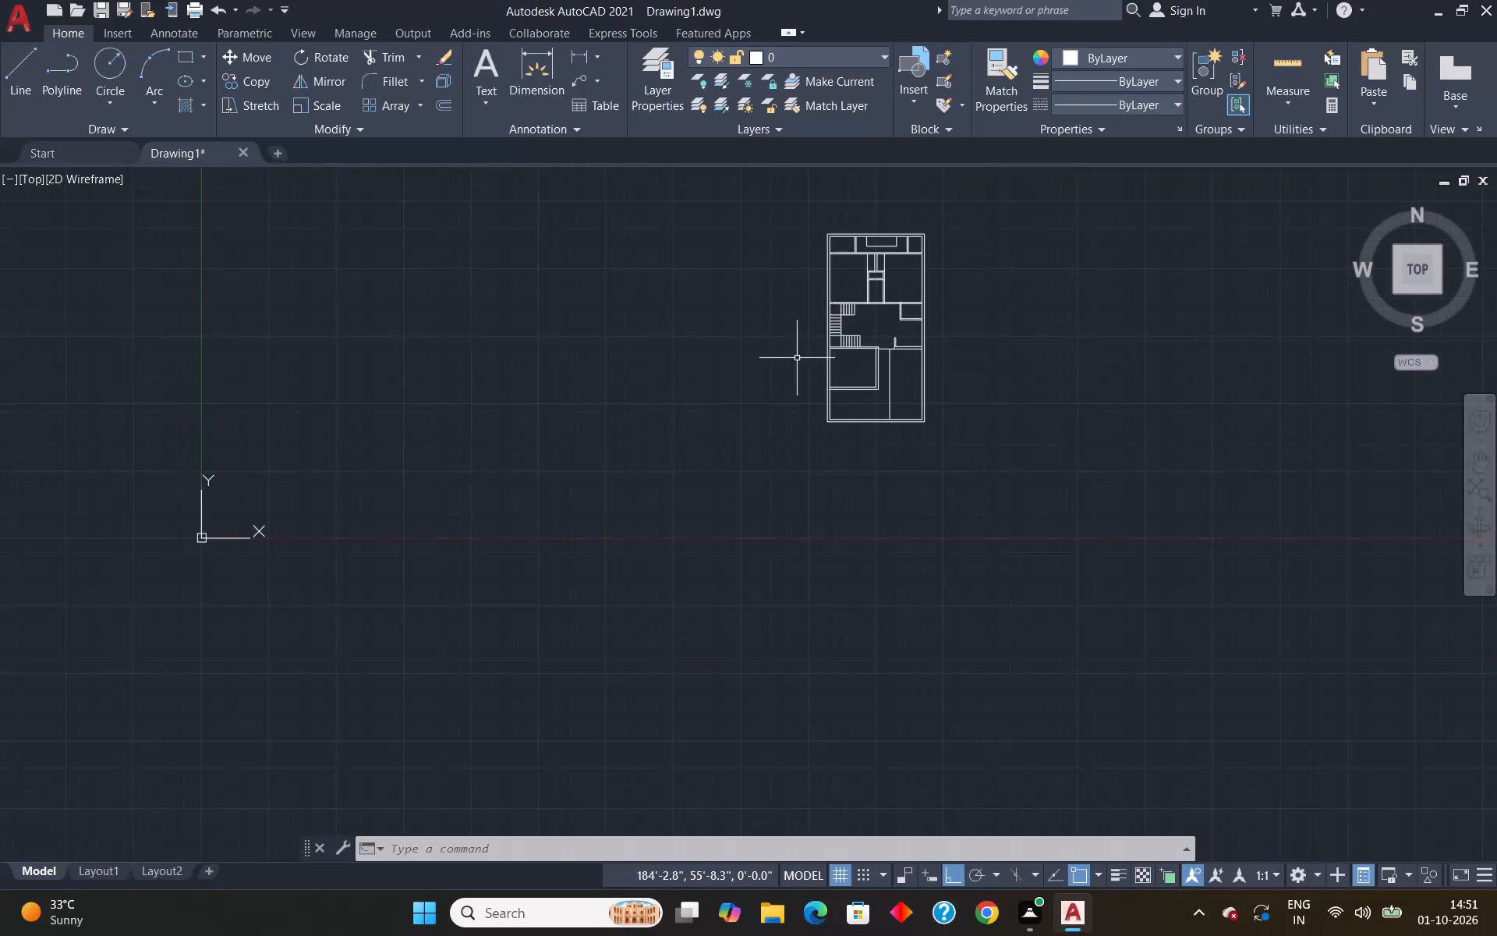
# Offset the outer line of the south outer wall 6'6" northward into the plan.
pyautogui.scroll(3, 888, 371)
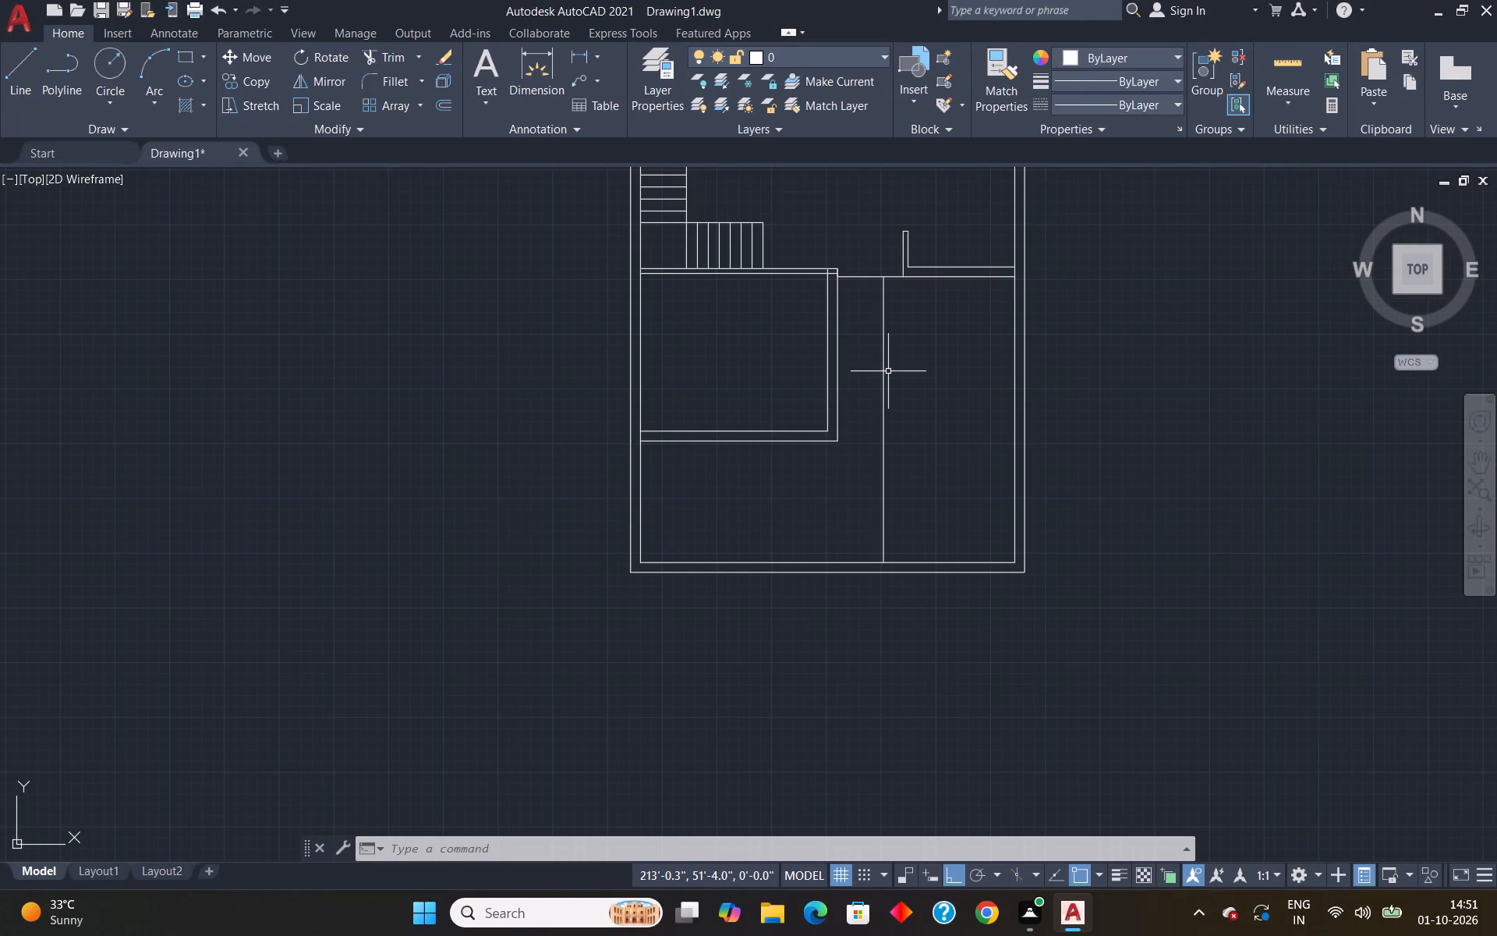
pyautogui.press('o')
pyautogui.press('Return')
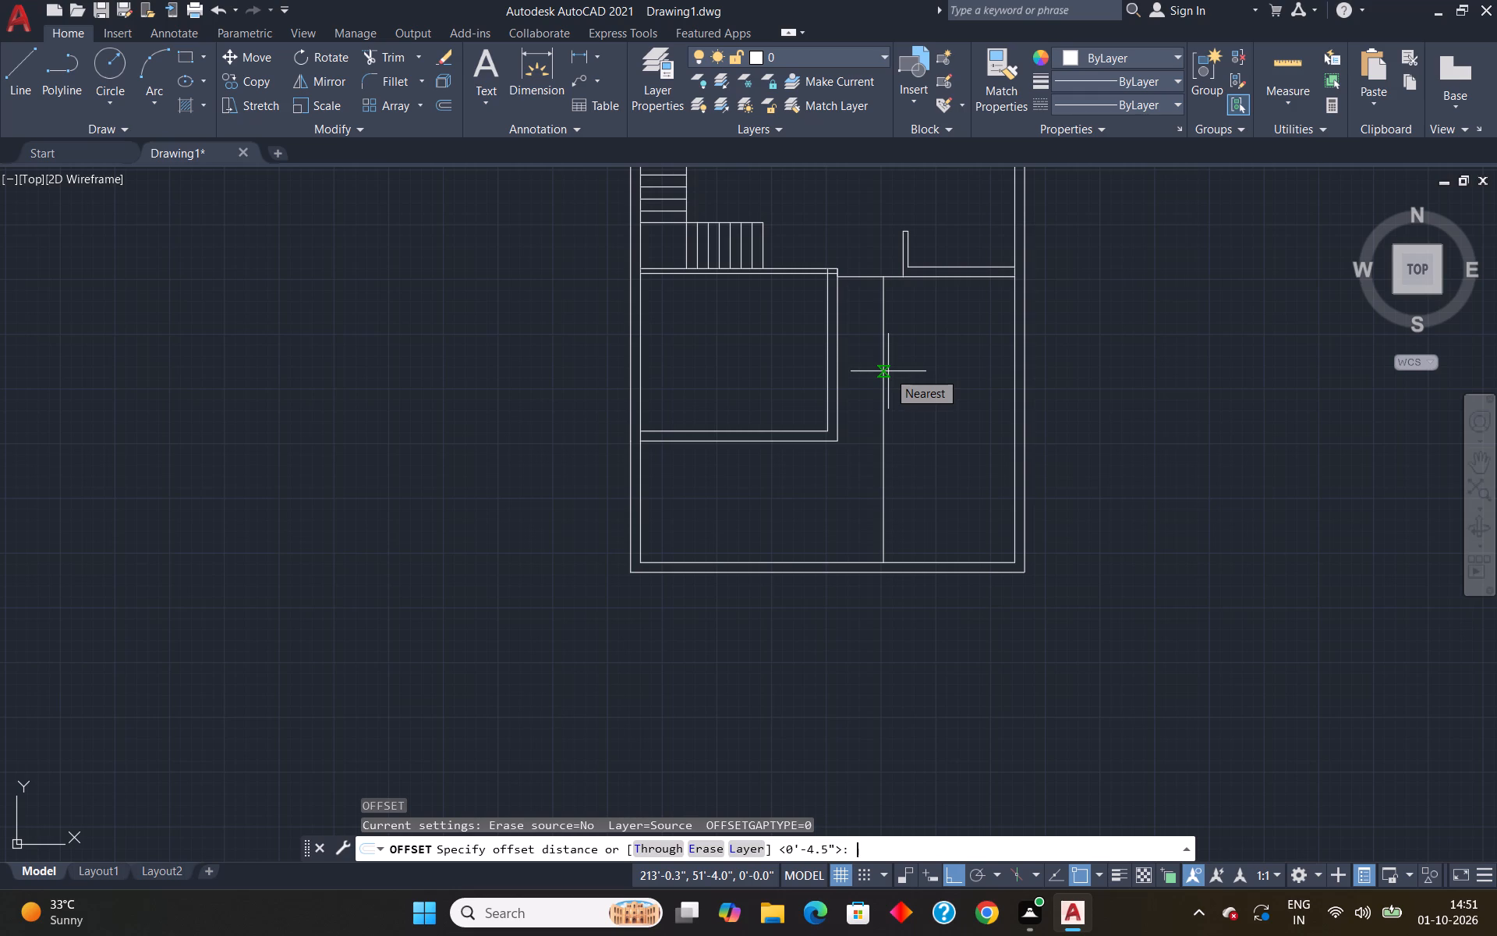
pyautogui.write('6\'6"')
pyautogui.press('Return')
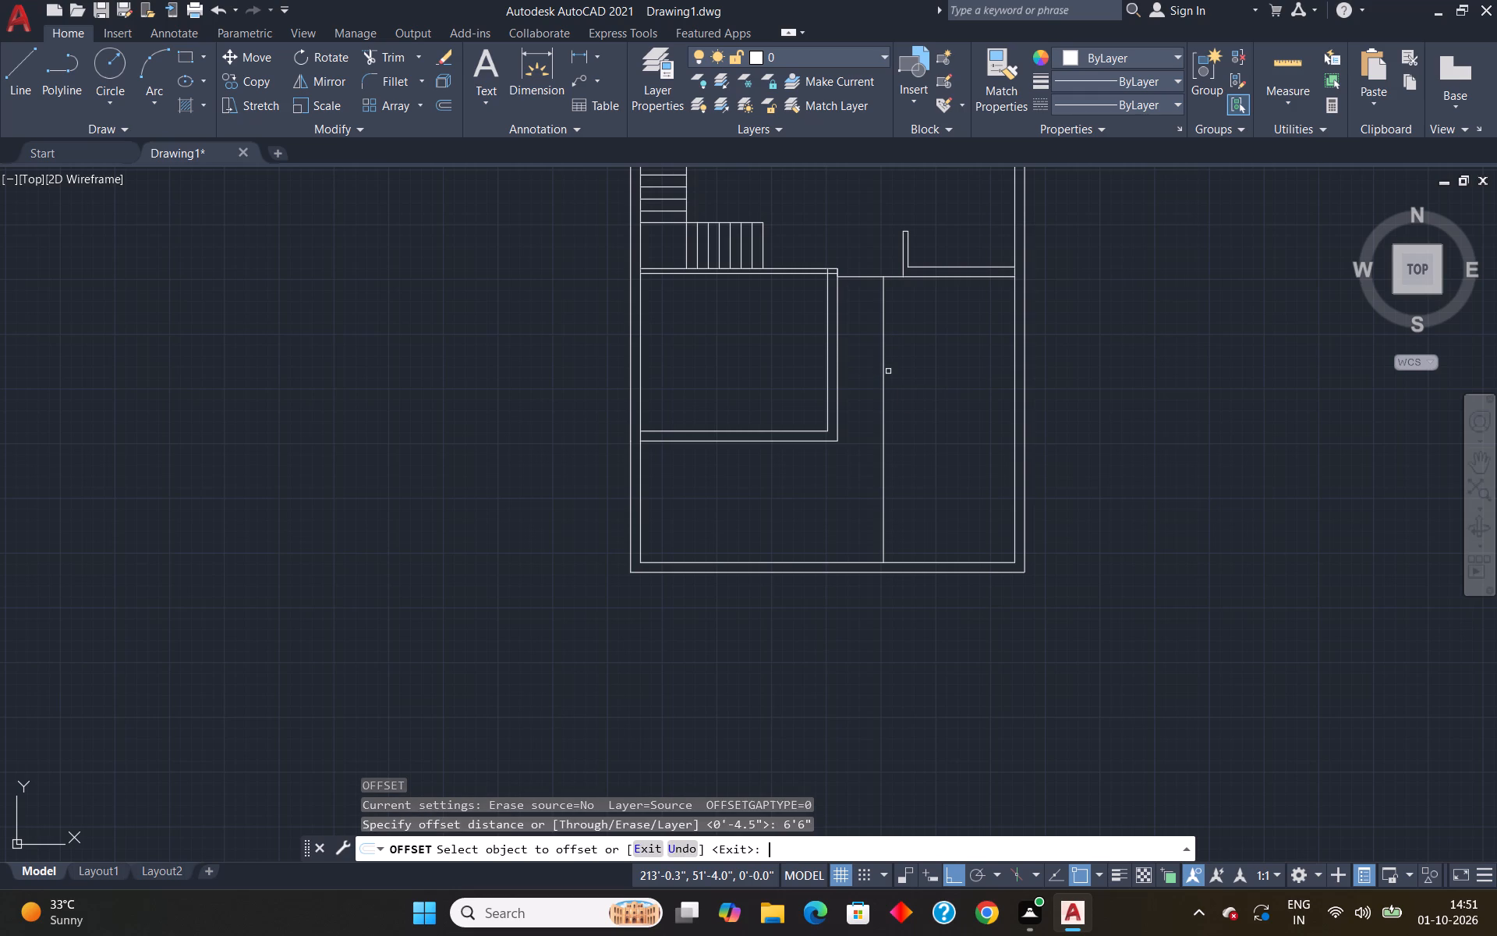
pyautogui.click(924, 574)
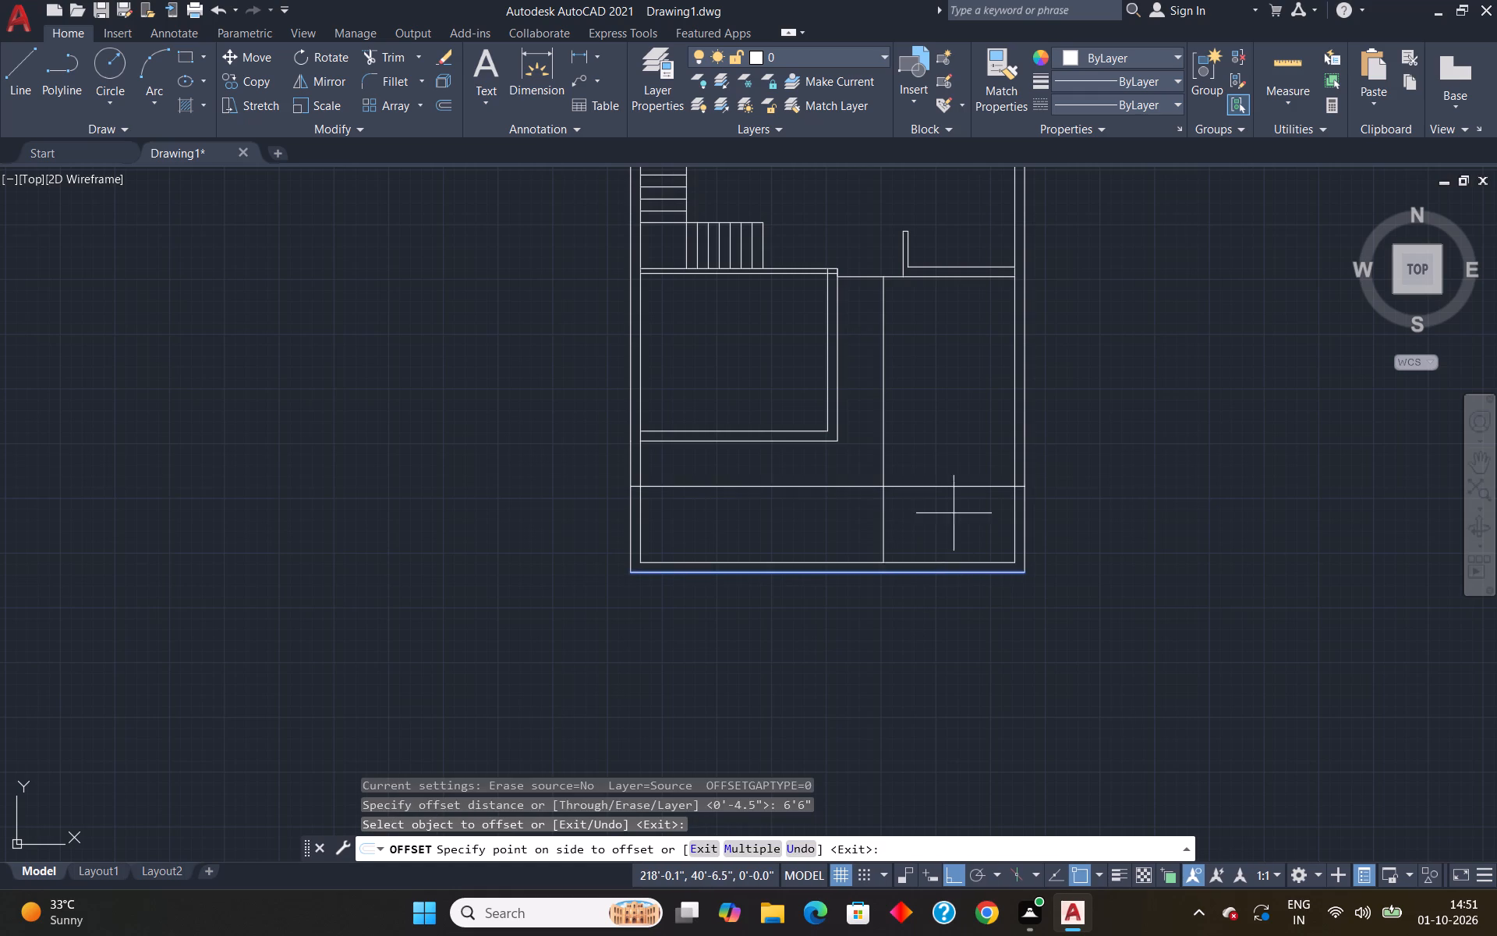
pyautogui.click(954, 513)
pyautogui.press('Escape')
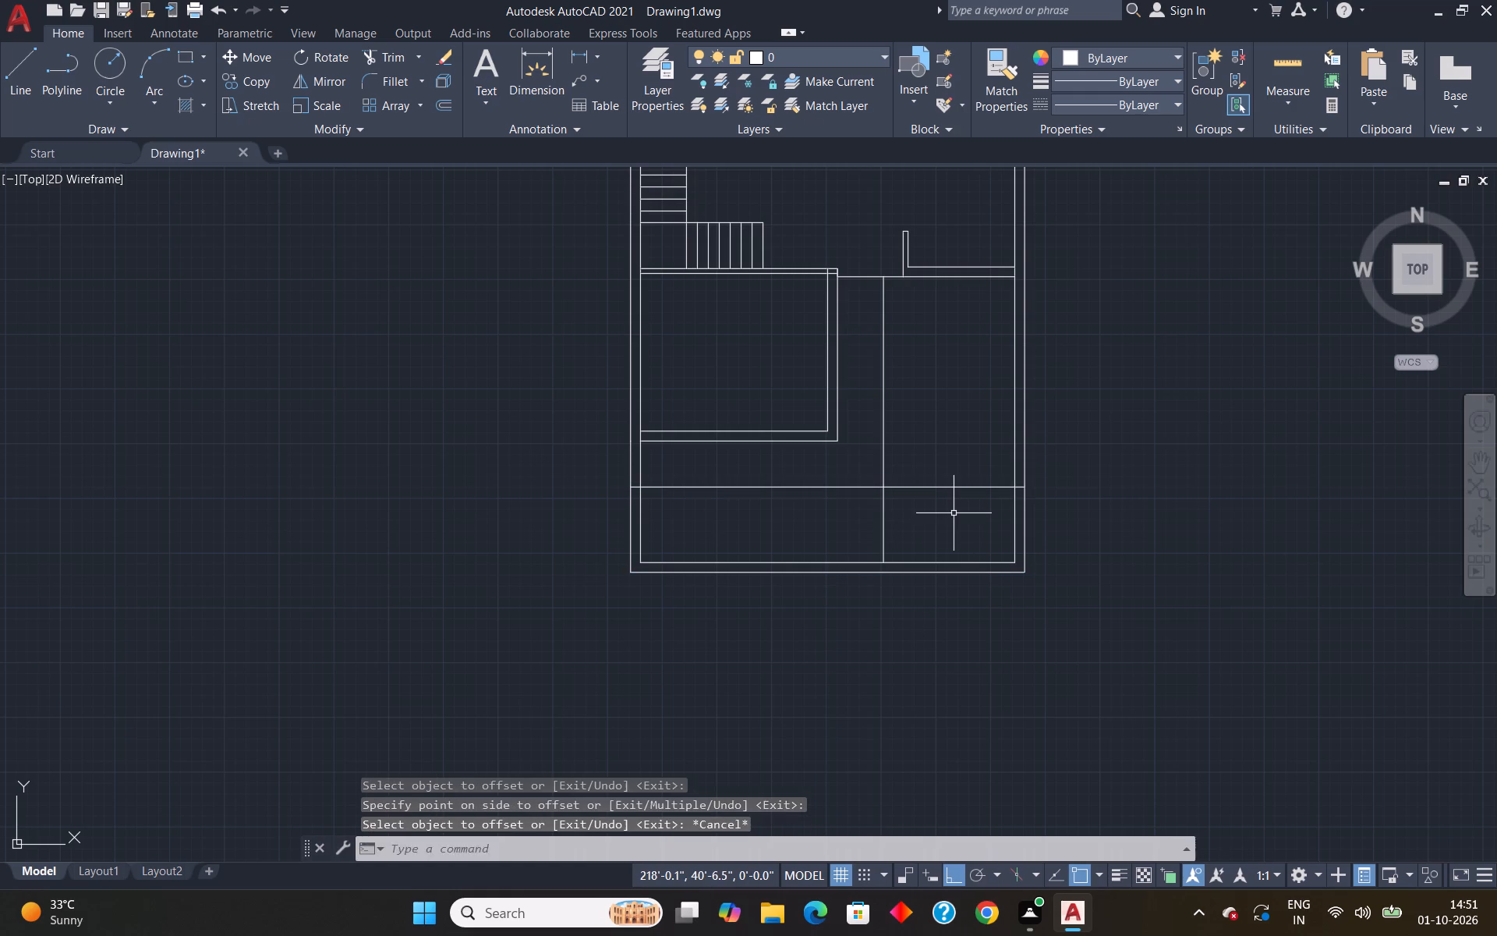
# Trim the new horizontal line east of the long vertical line, including its stub inside the east outer wall.
pyautogui.write('tr')
pyautogui.press('Return')
pyautogui.moveTo(972, 450); pyautogui.dragTo(972, 451)
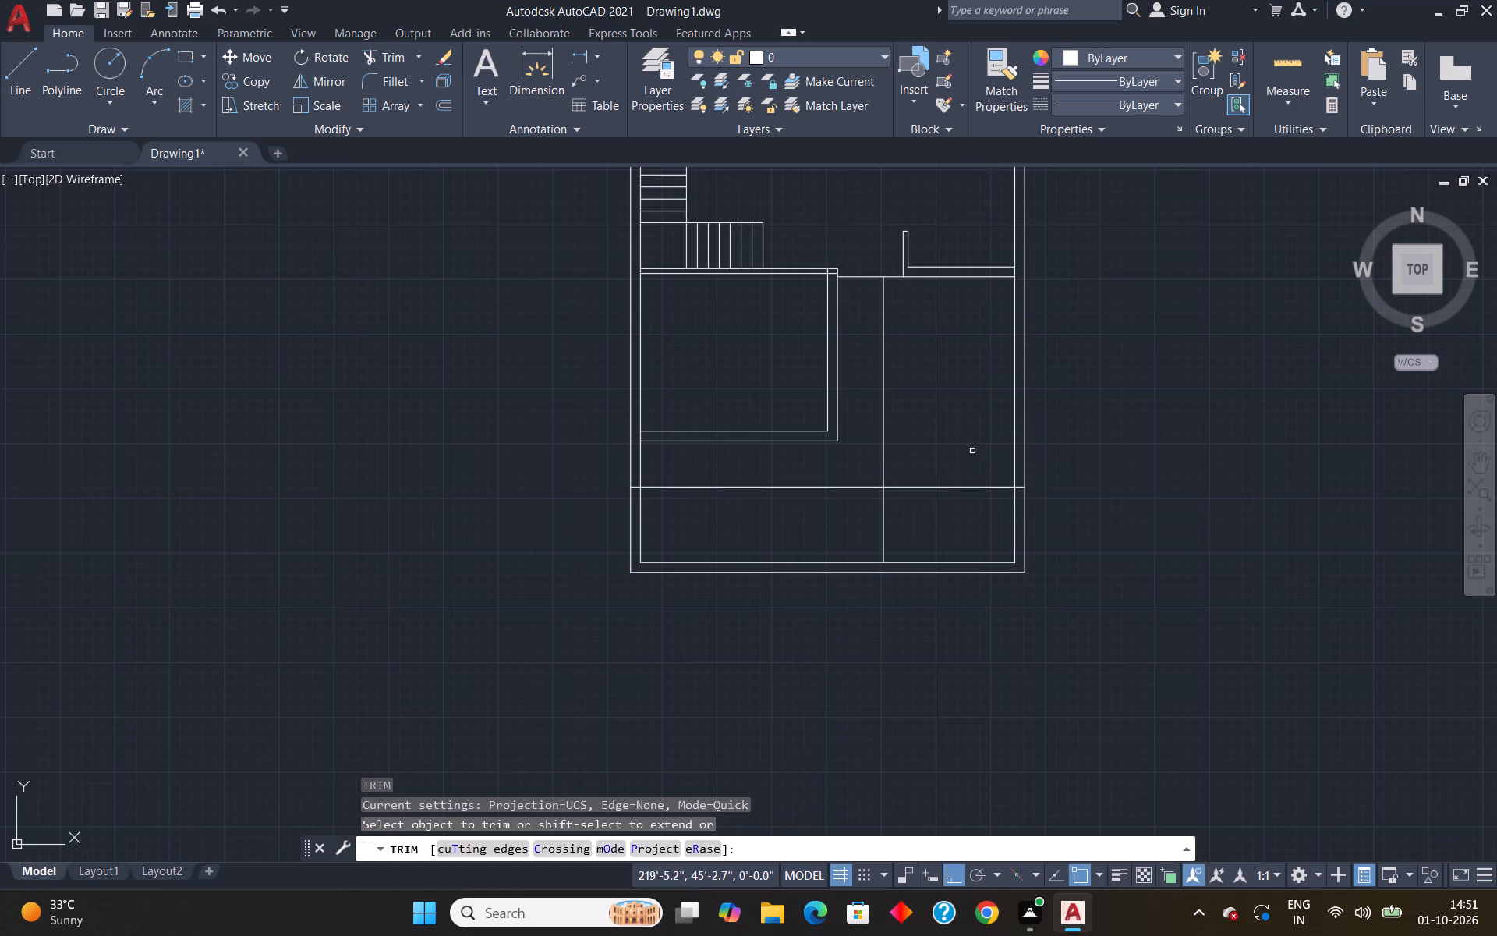
pyautogui.moveTo(972, 451); pyautogui.dragTo(936, 584)
pyautogui.hotkey('ctrl', 'z')
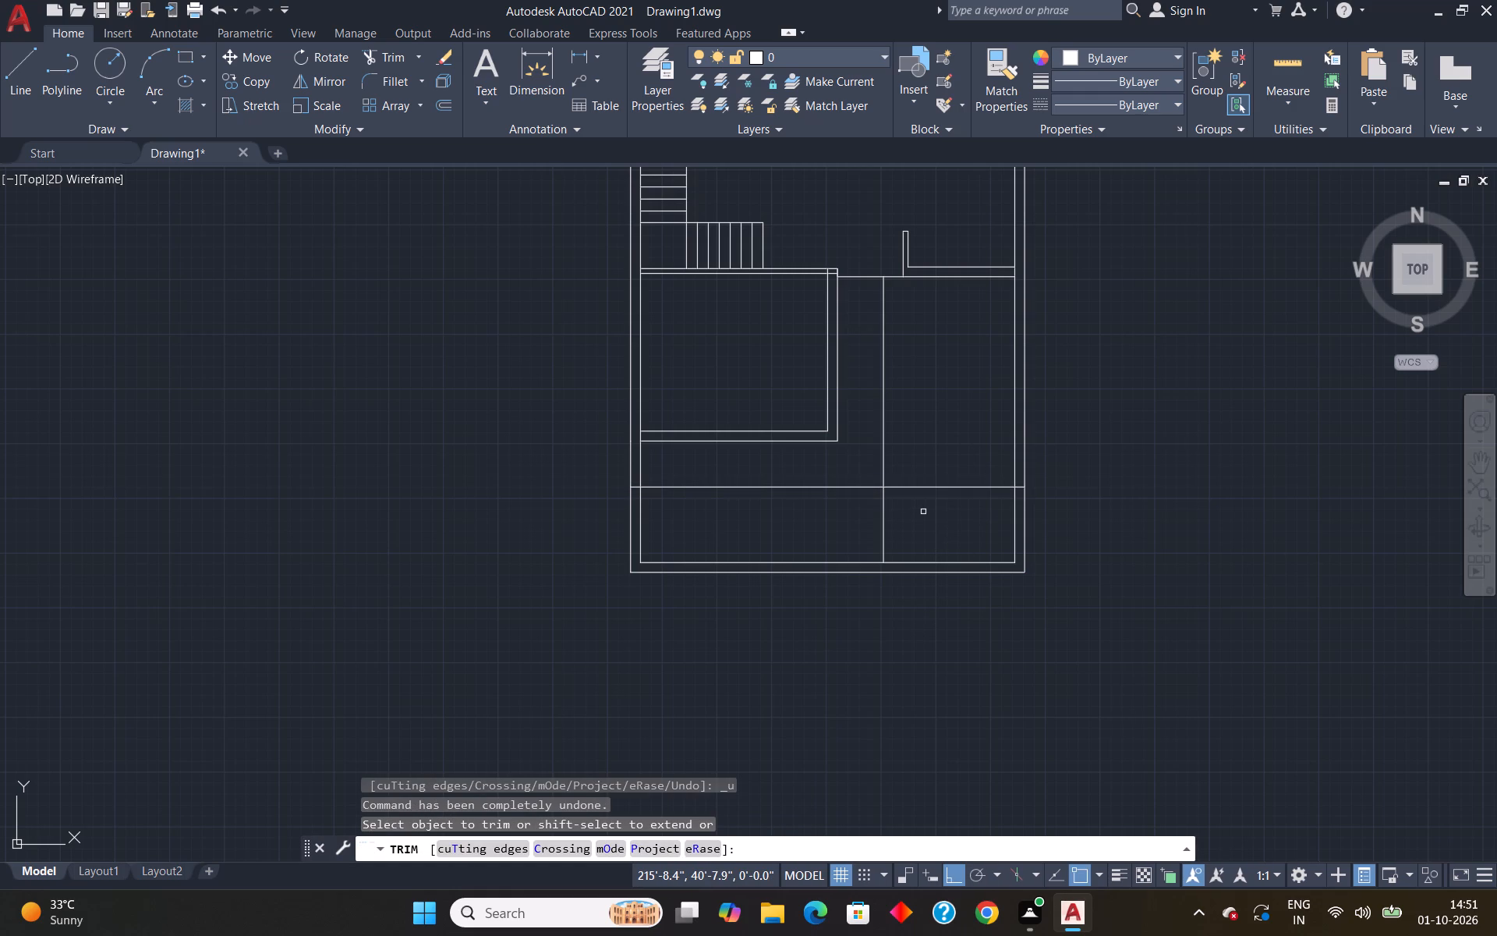
pyautogui.click(971, 481)
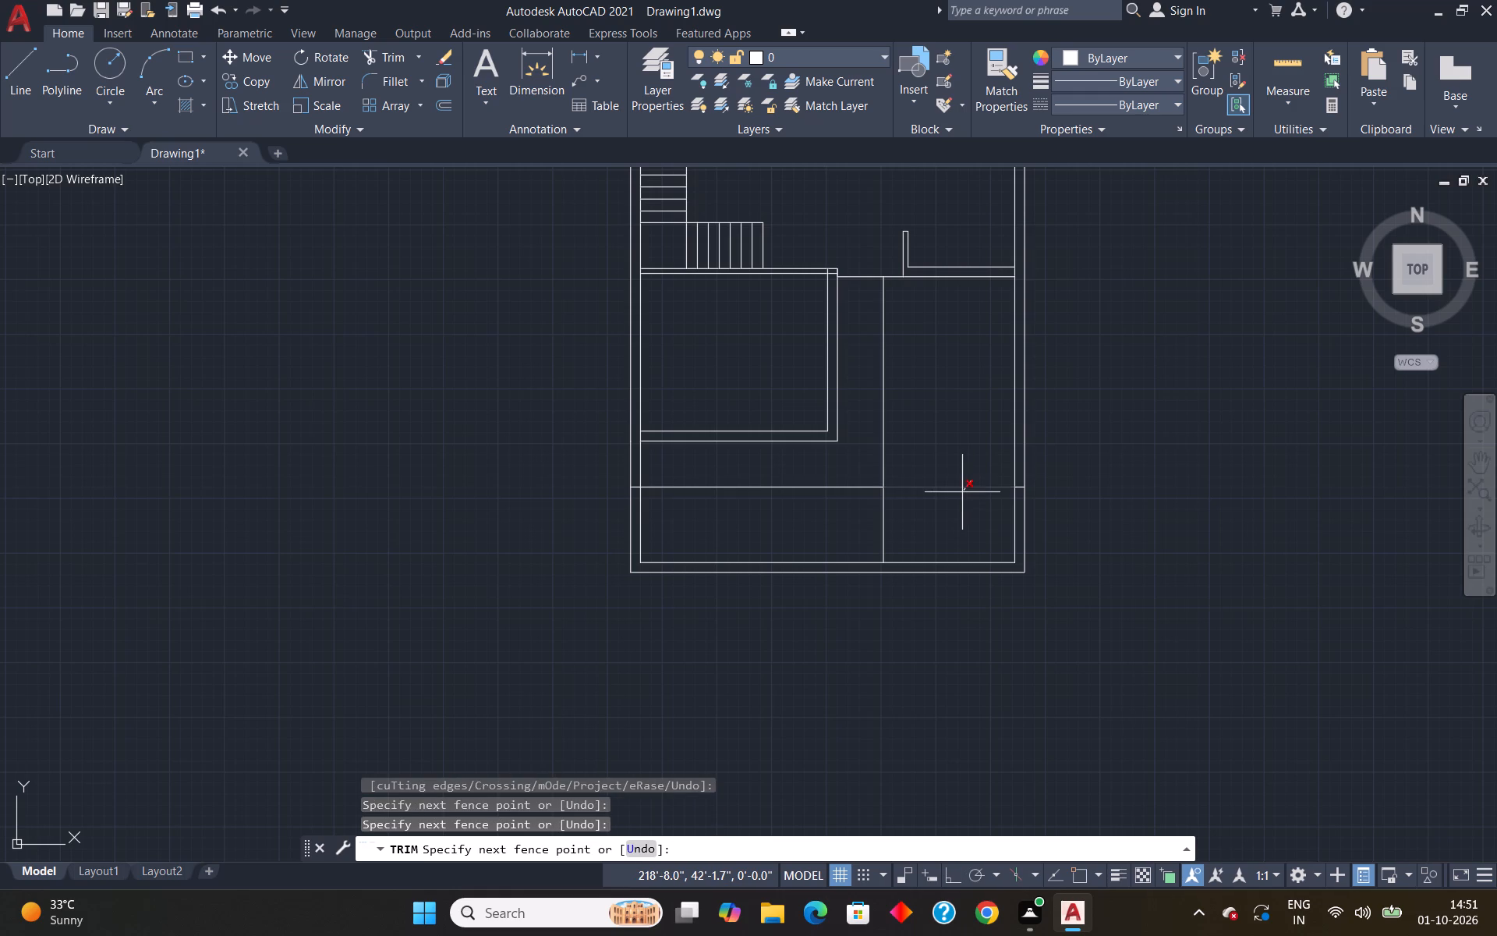
pyautogui.click(962, 492)
pyautogui.scroll(3, 1017, 496)
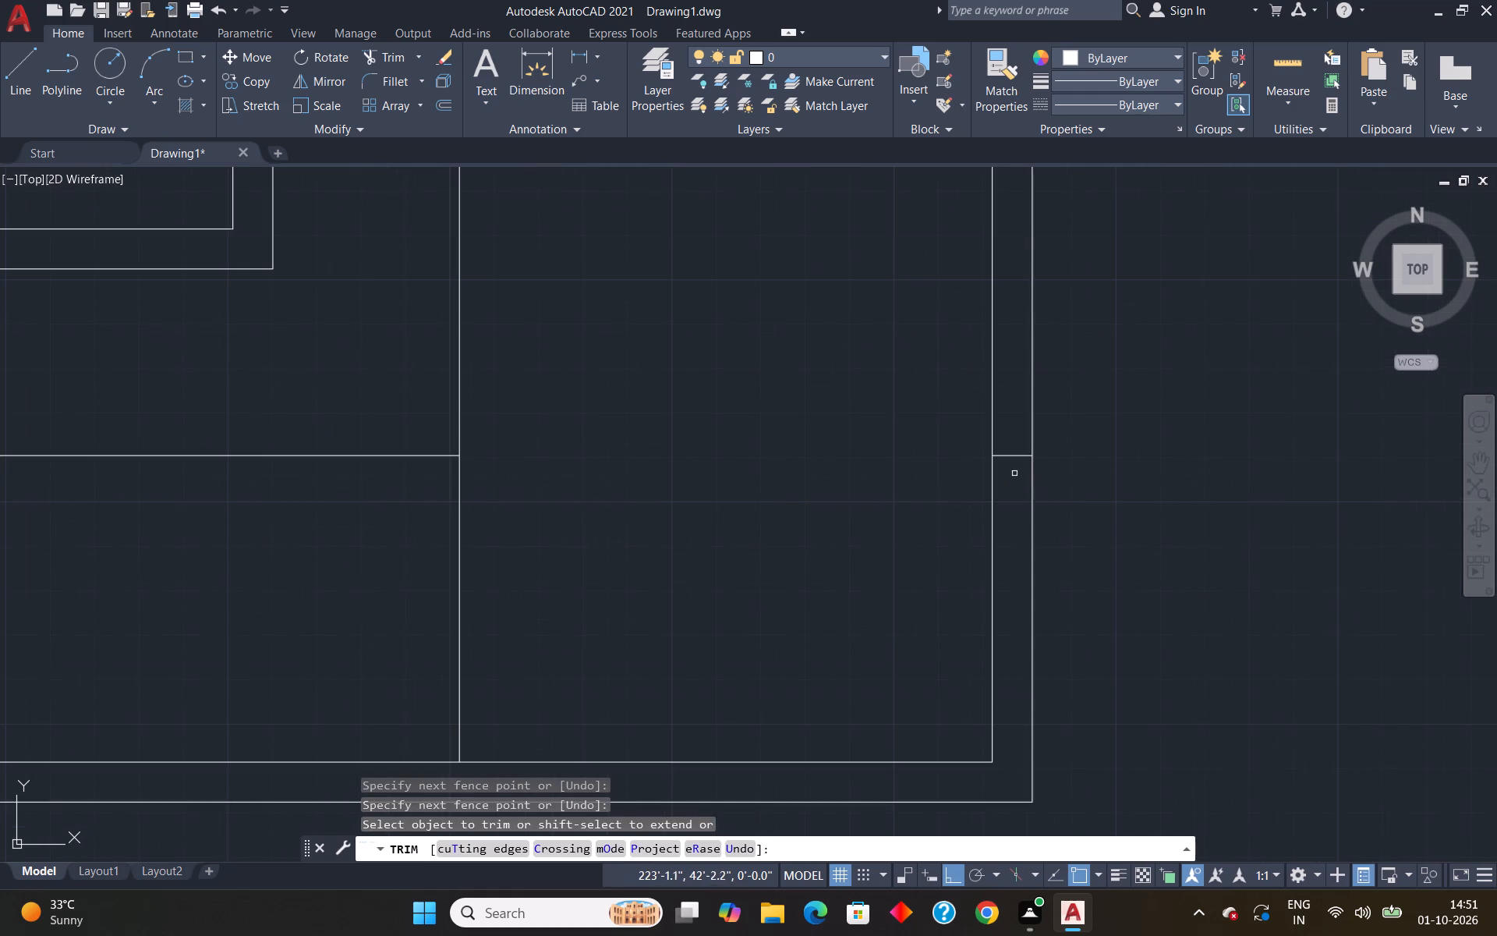
pyautogui.moveTo(1010, 435); pyautogui.dragTo(1007, 507)
pyautogui.scroll(-4, 1023, 469)
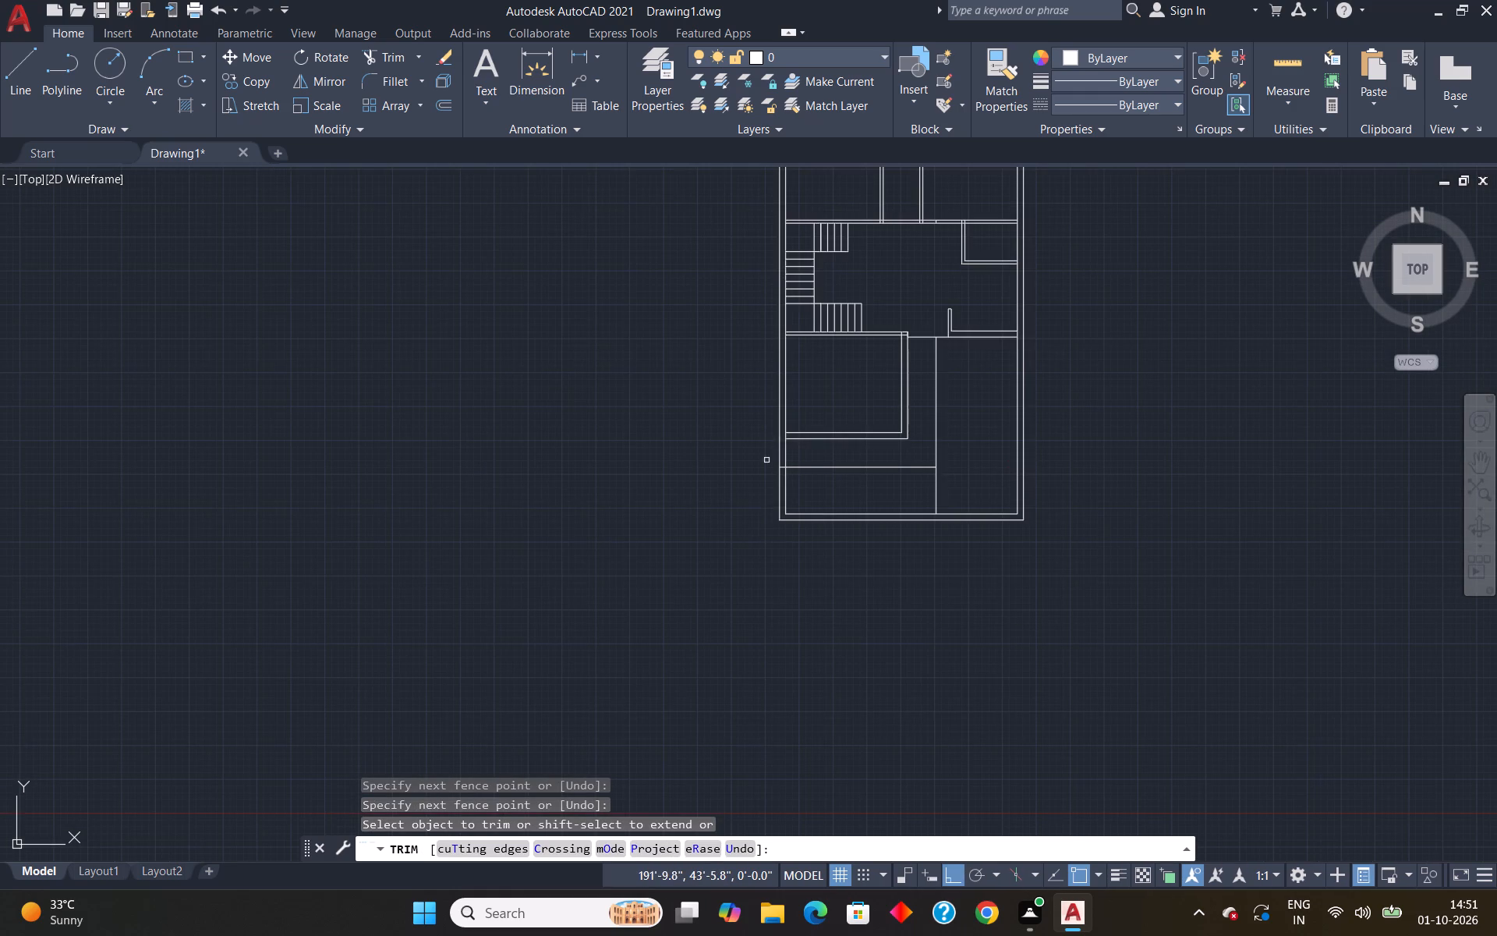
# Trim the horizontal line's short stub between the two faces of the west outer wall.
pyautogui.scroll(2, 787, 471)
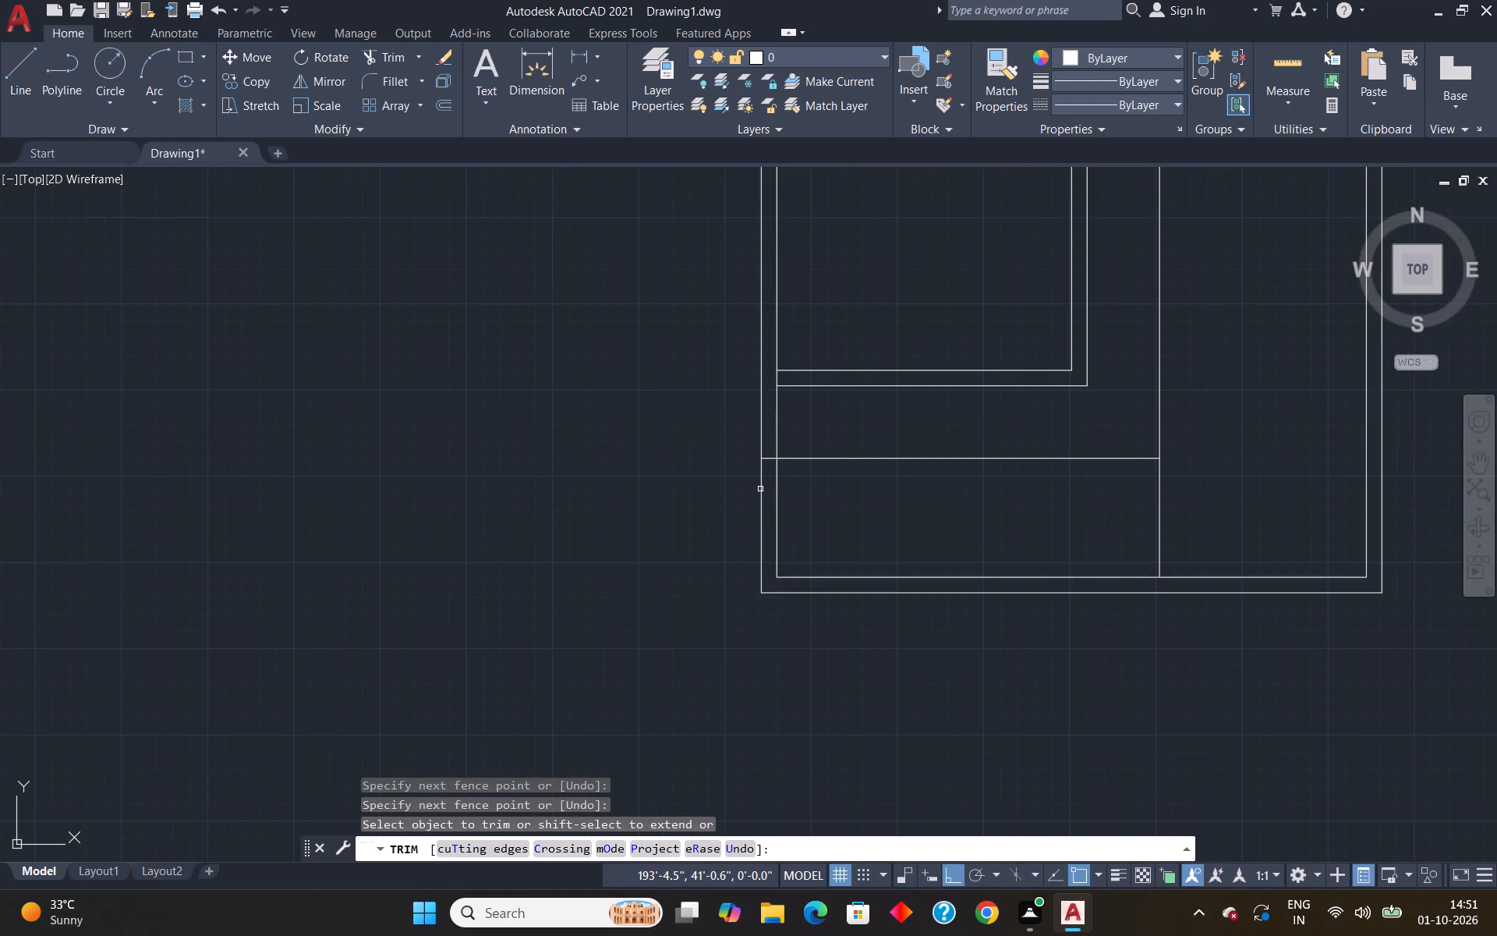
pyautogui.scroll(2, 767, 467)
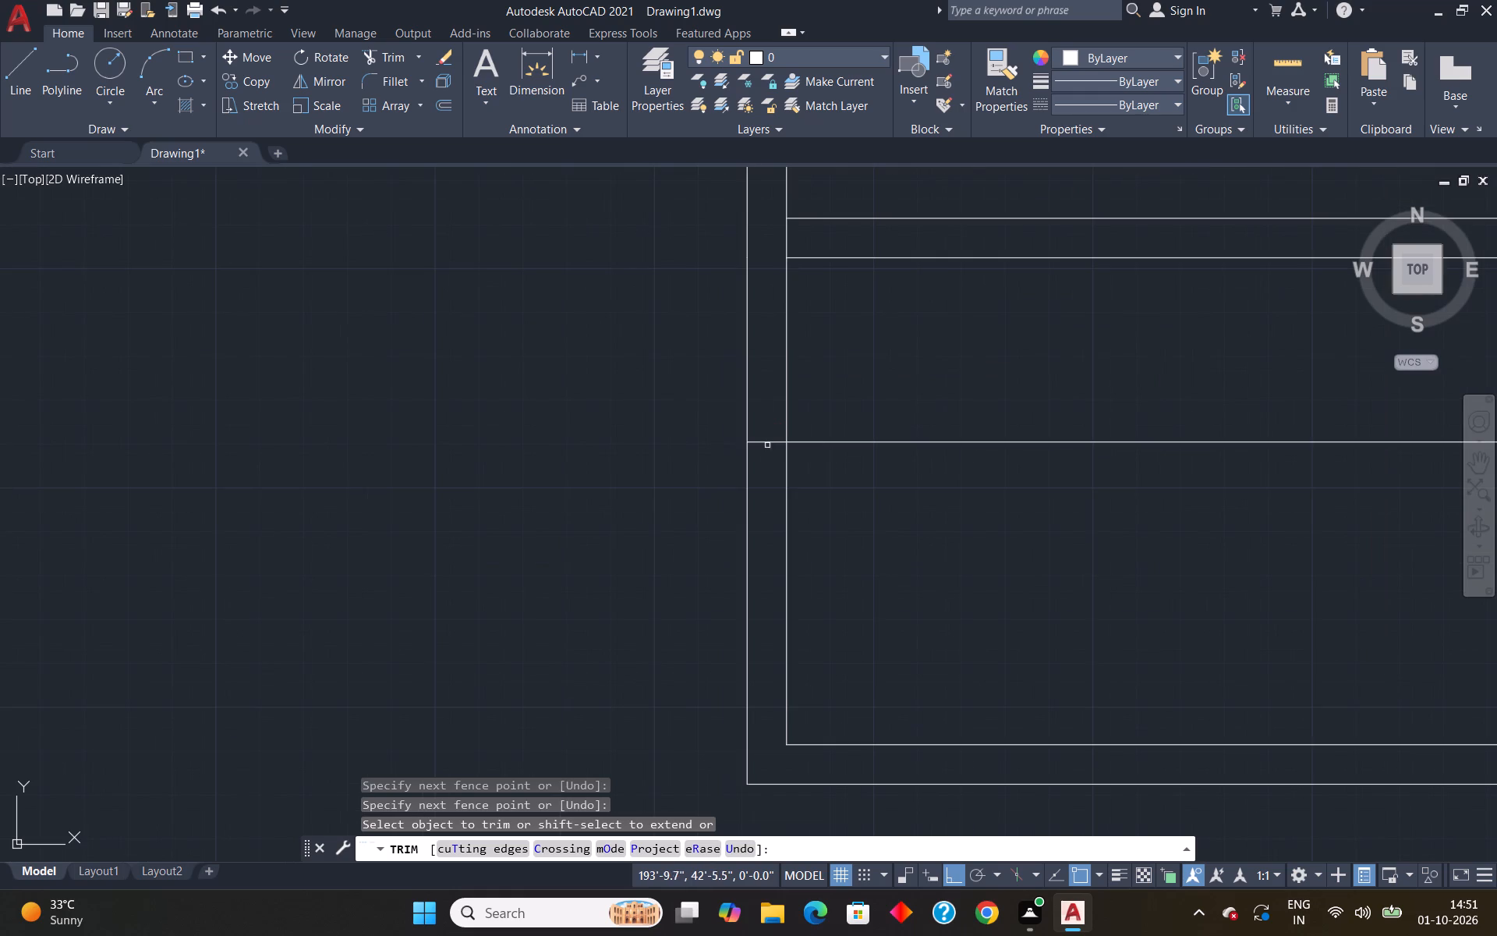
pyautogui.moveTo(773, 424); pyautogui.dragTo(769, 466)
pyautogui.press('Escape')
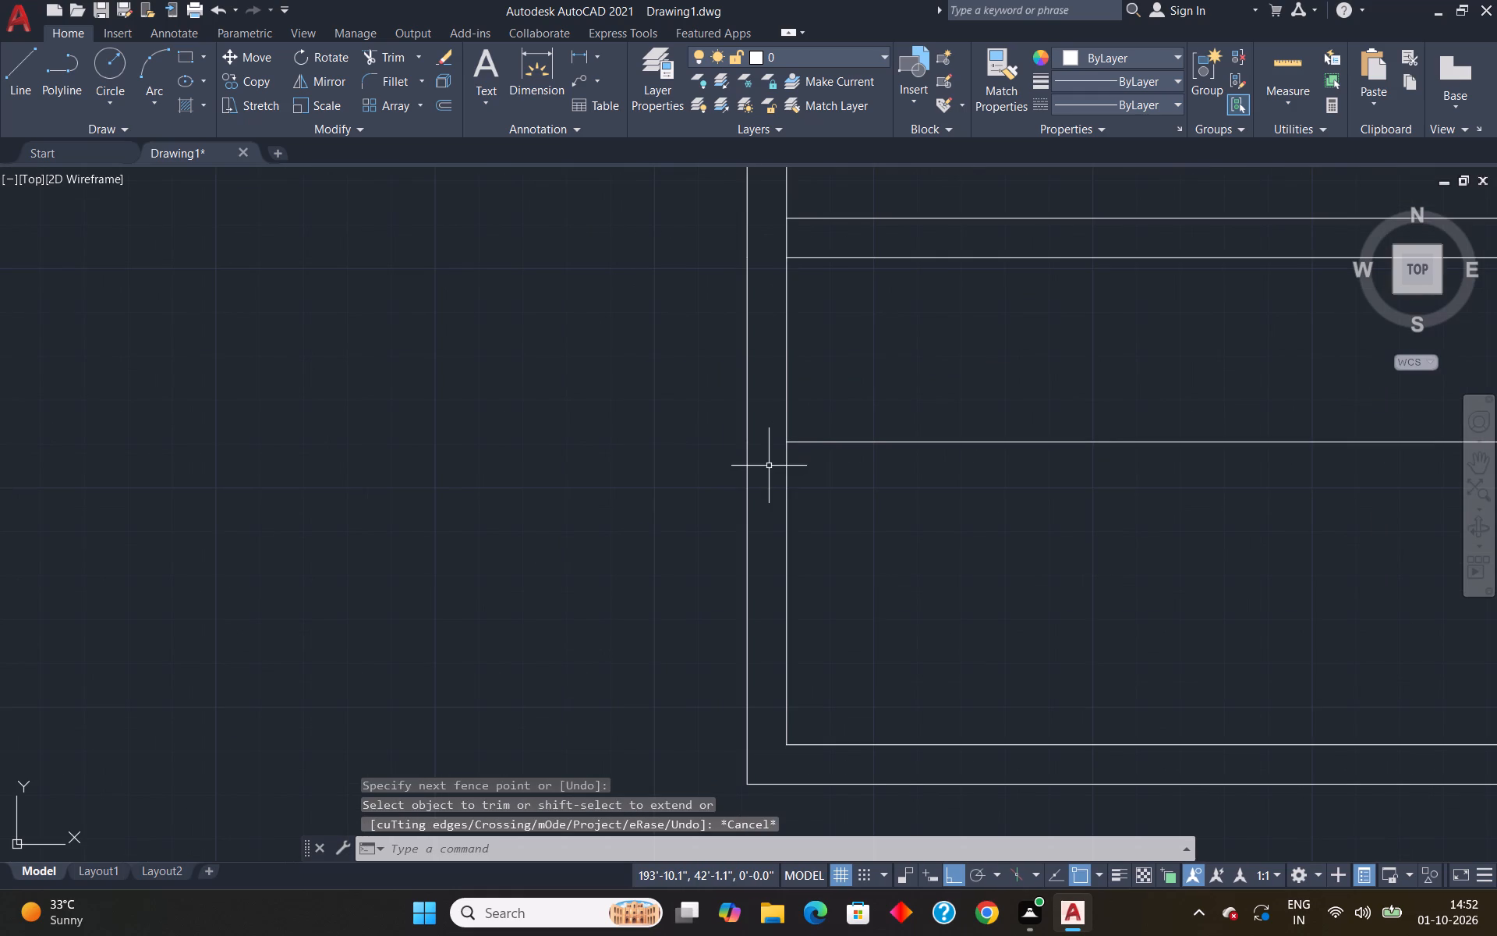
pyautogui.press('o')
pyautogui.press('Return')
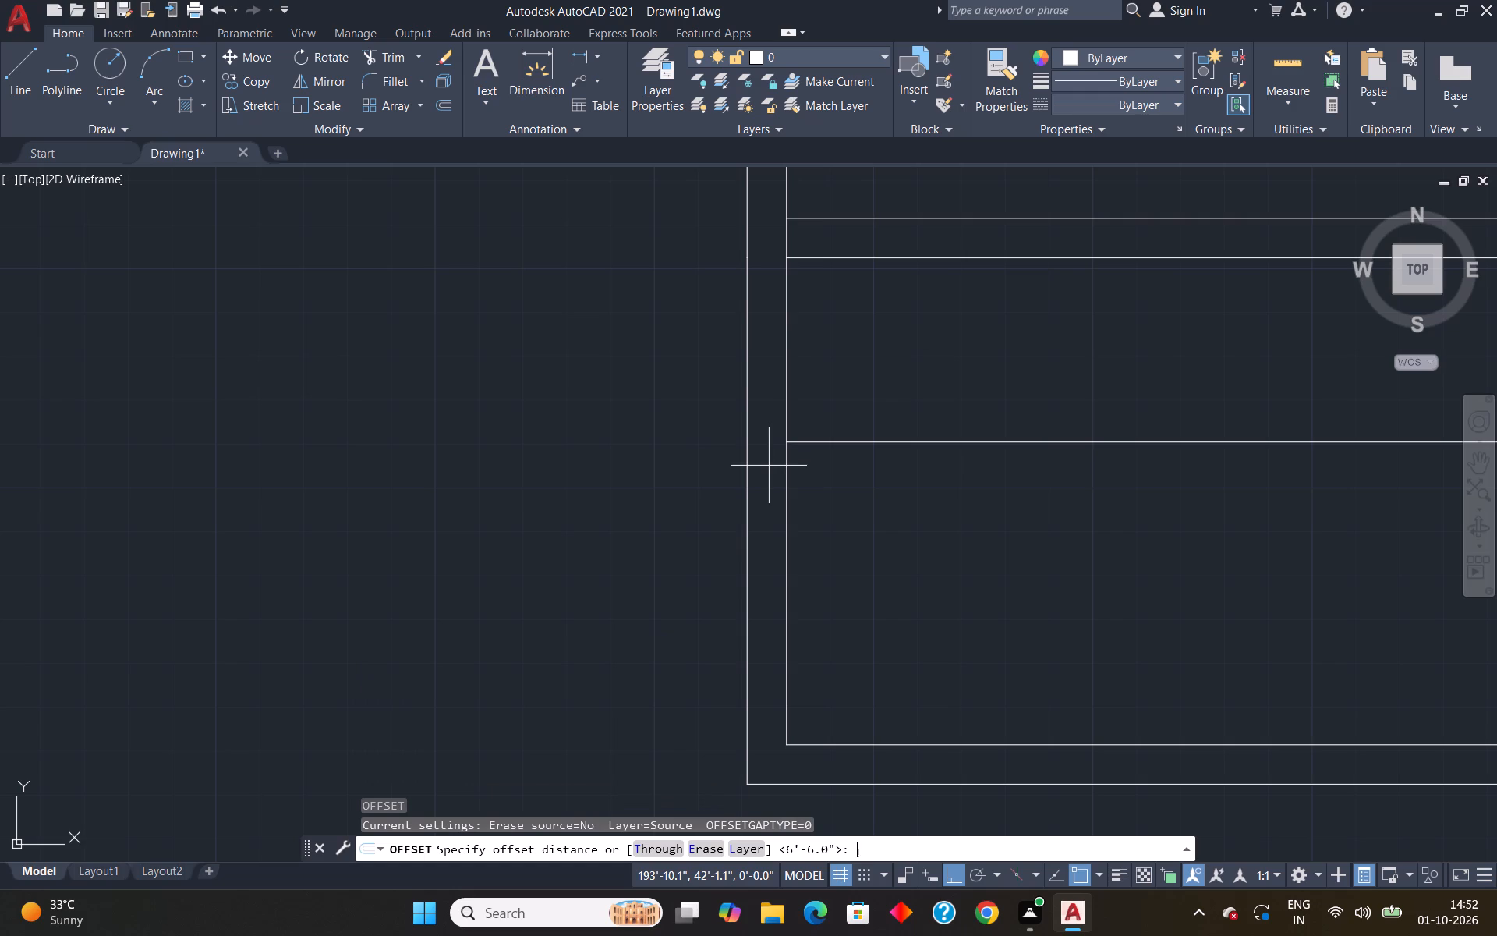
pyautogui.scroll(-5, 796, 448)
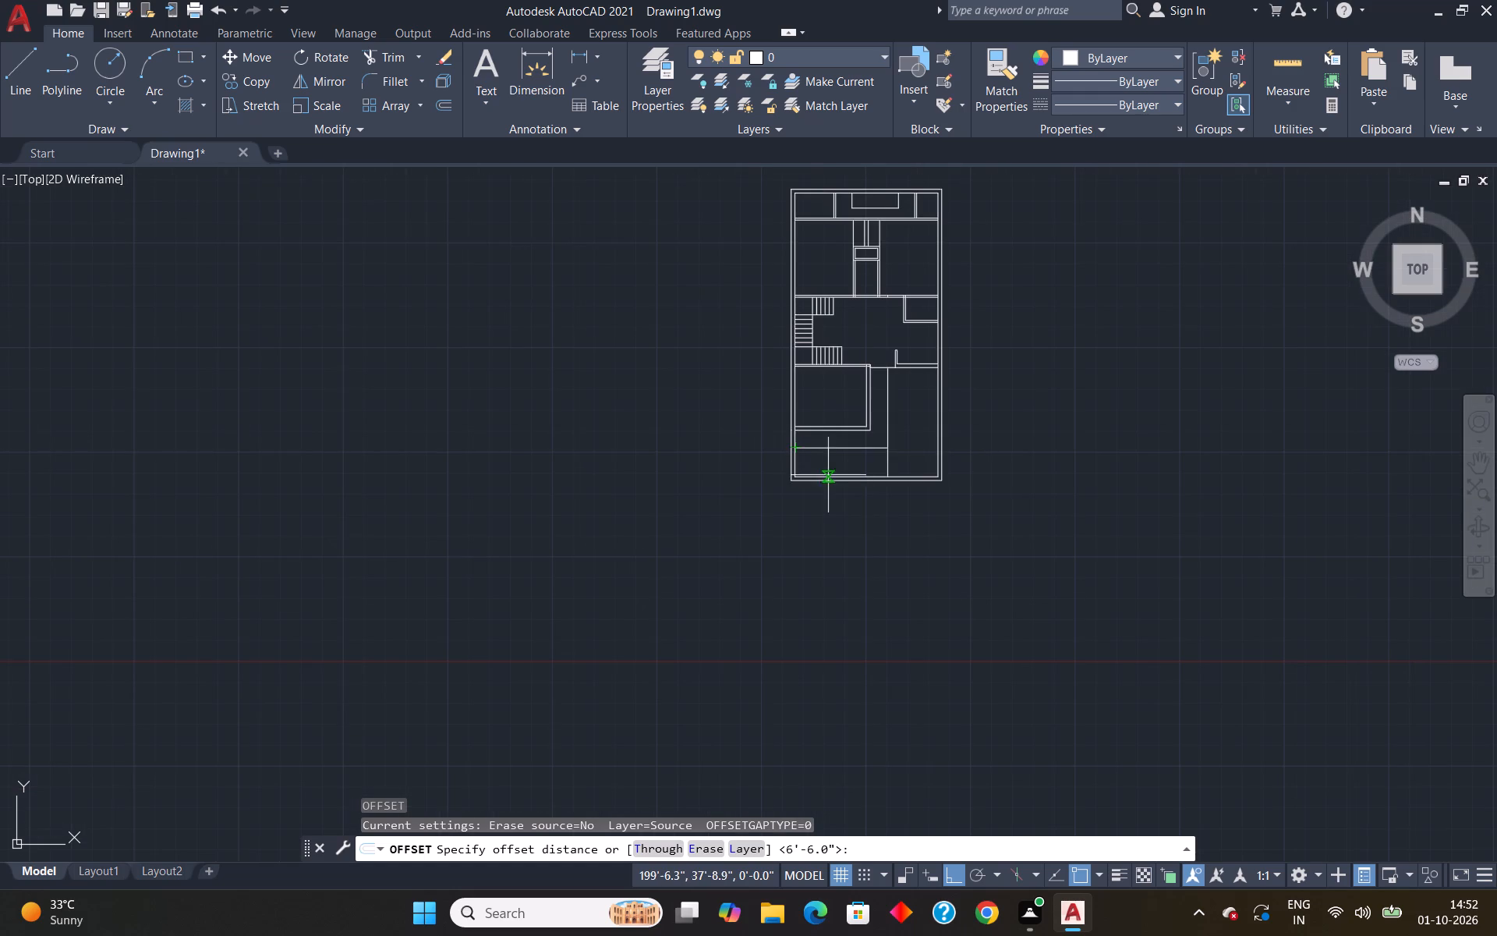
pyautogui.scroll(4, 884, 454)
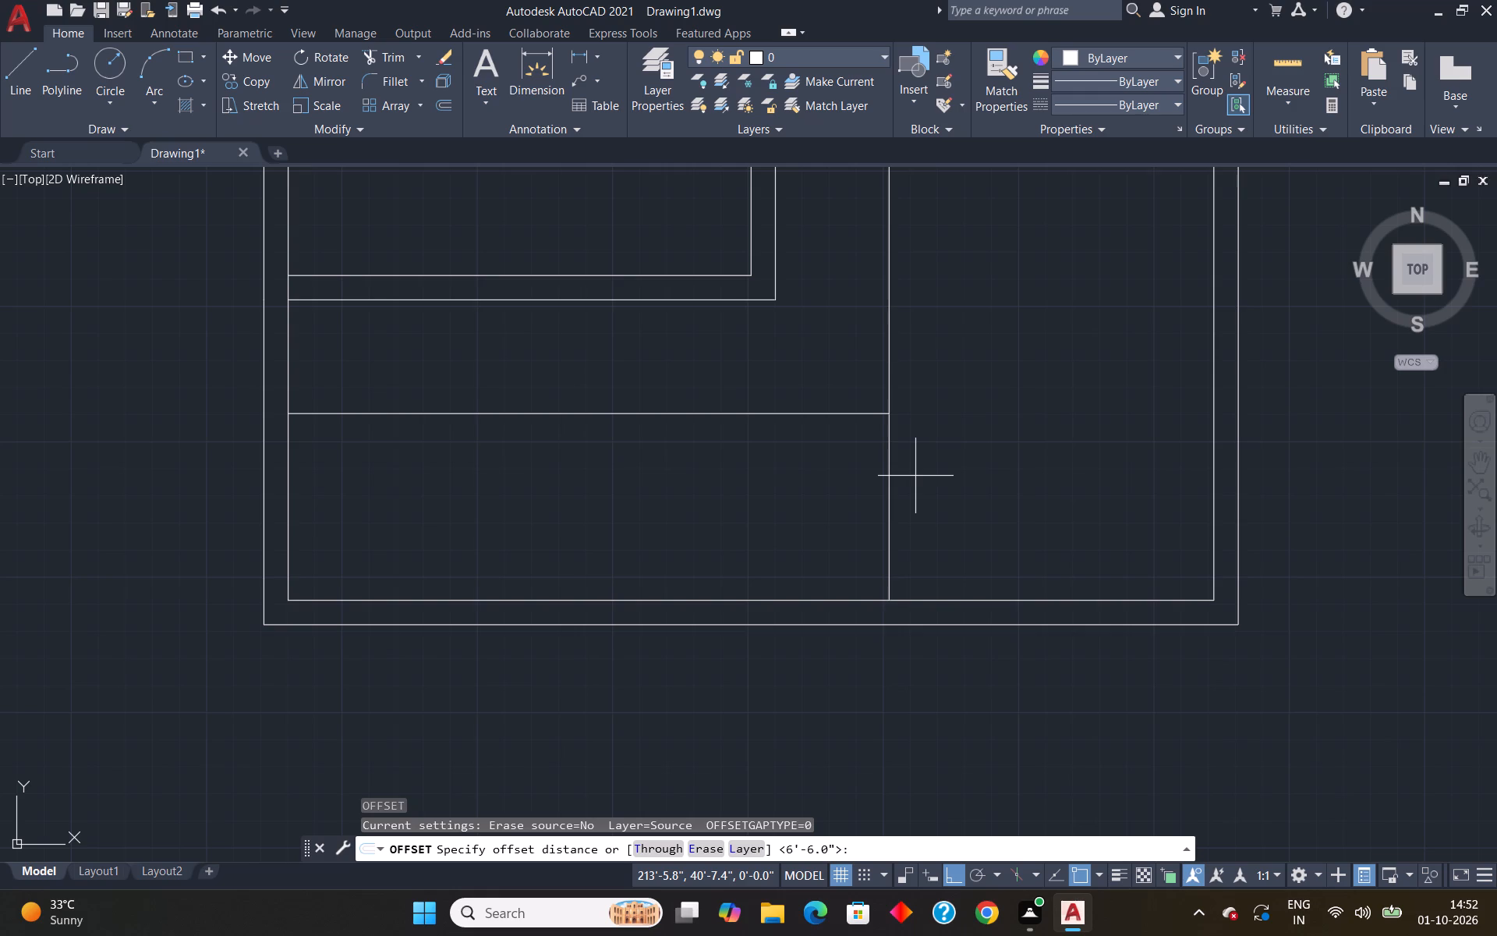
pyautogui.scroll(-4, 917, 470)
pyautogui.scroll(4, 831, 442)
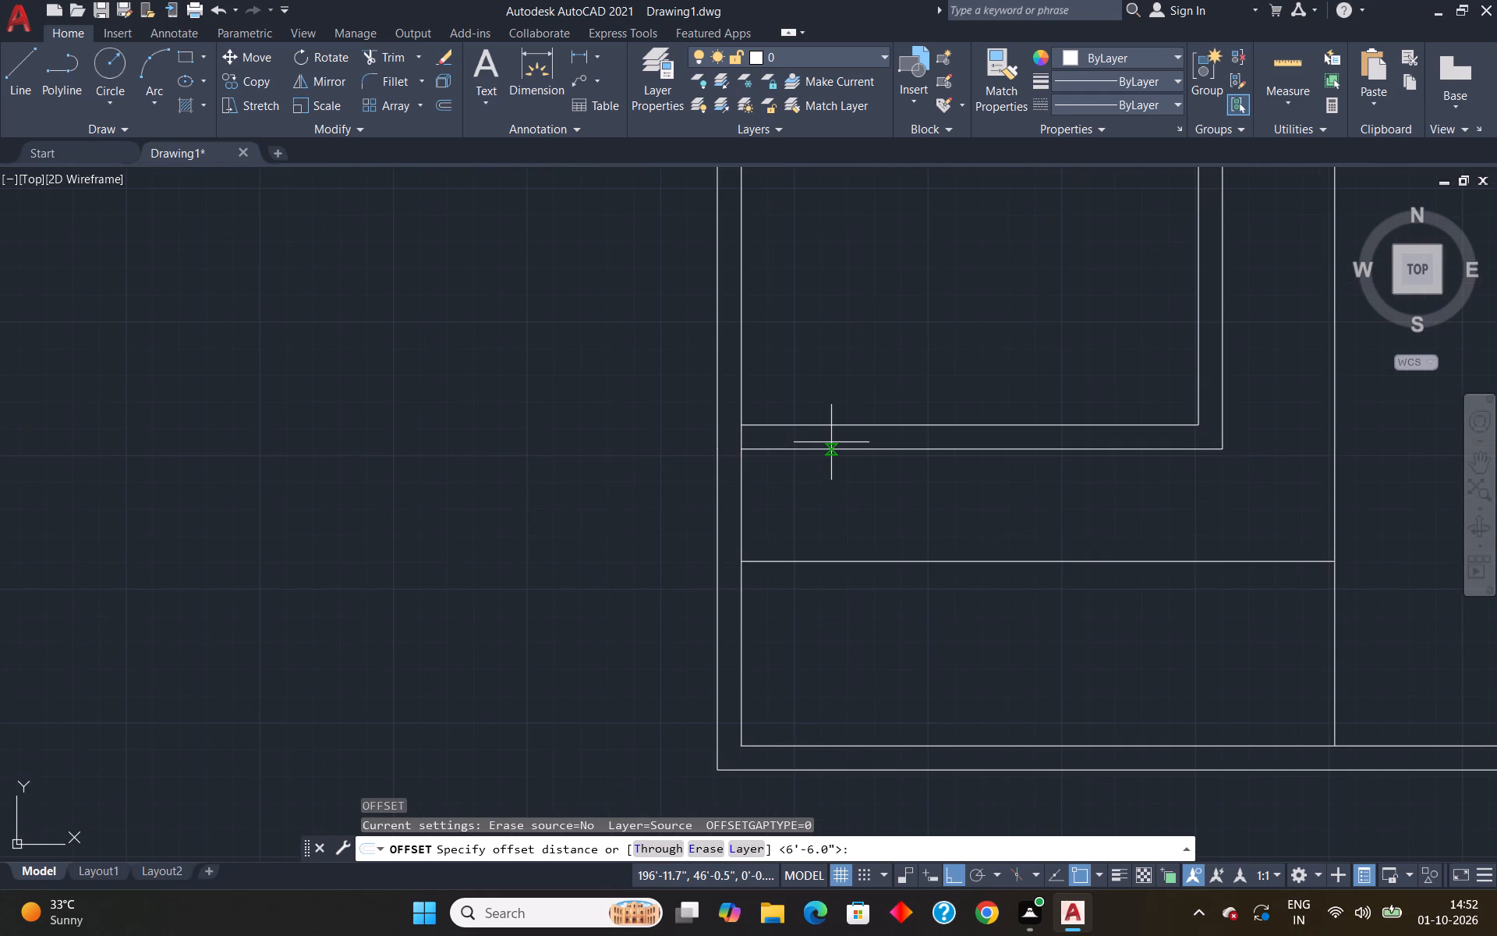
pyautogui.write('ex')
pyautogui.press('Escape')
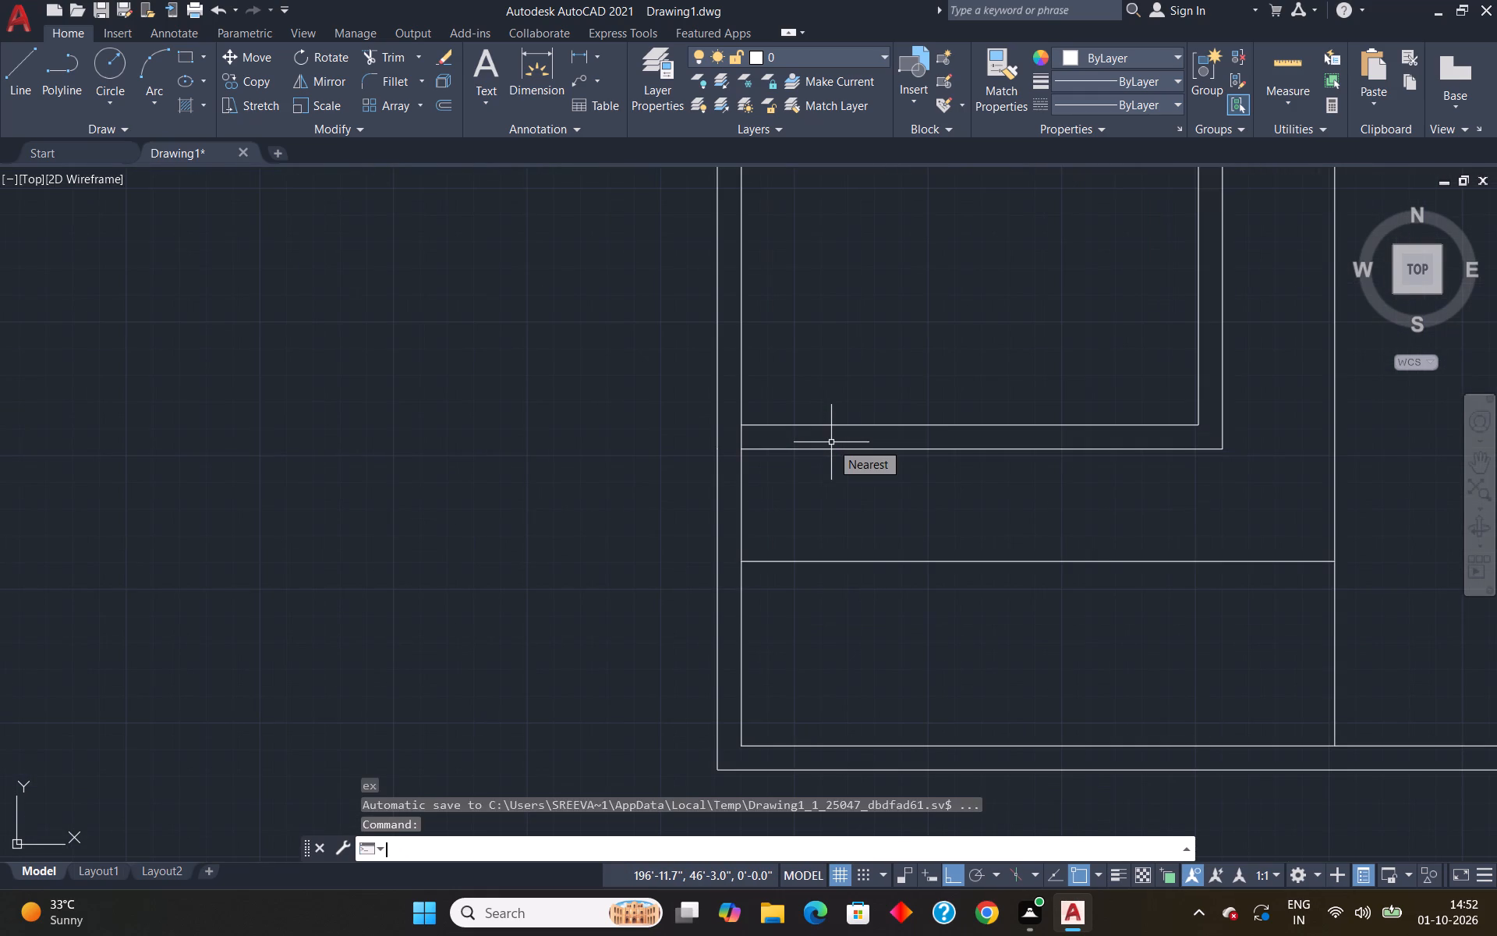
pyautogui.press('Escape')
# Extend the horizontal line's west end to the outer face of the west outer wall.
pyautogui.write('ex')
pyautogui.press('Return')
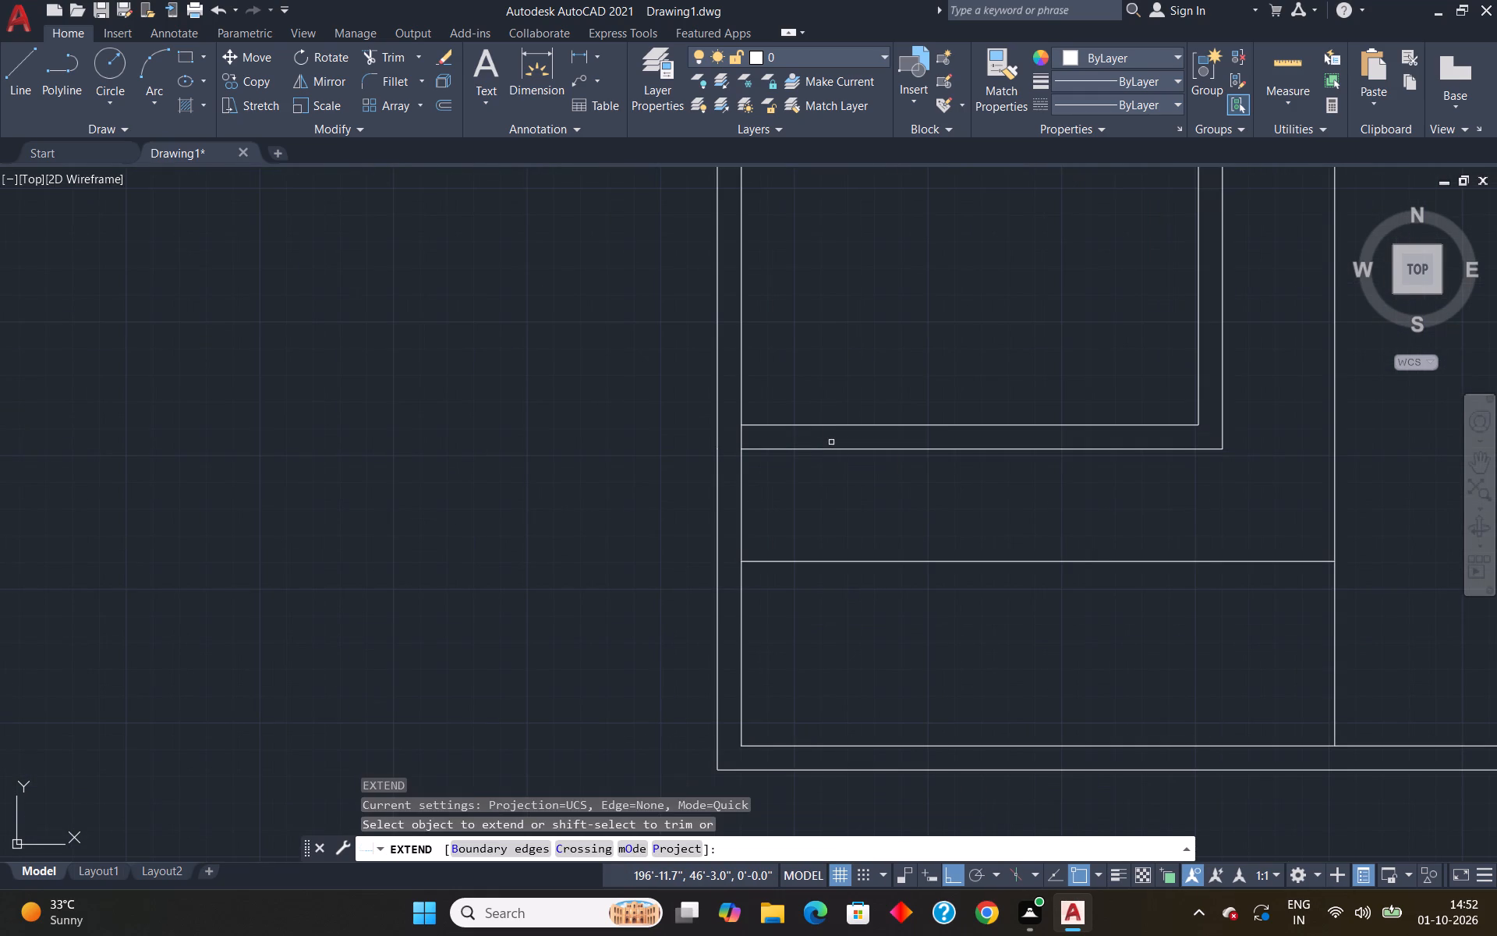
pyautogui.click(805, 562)
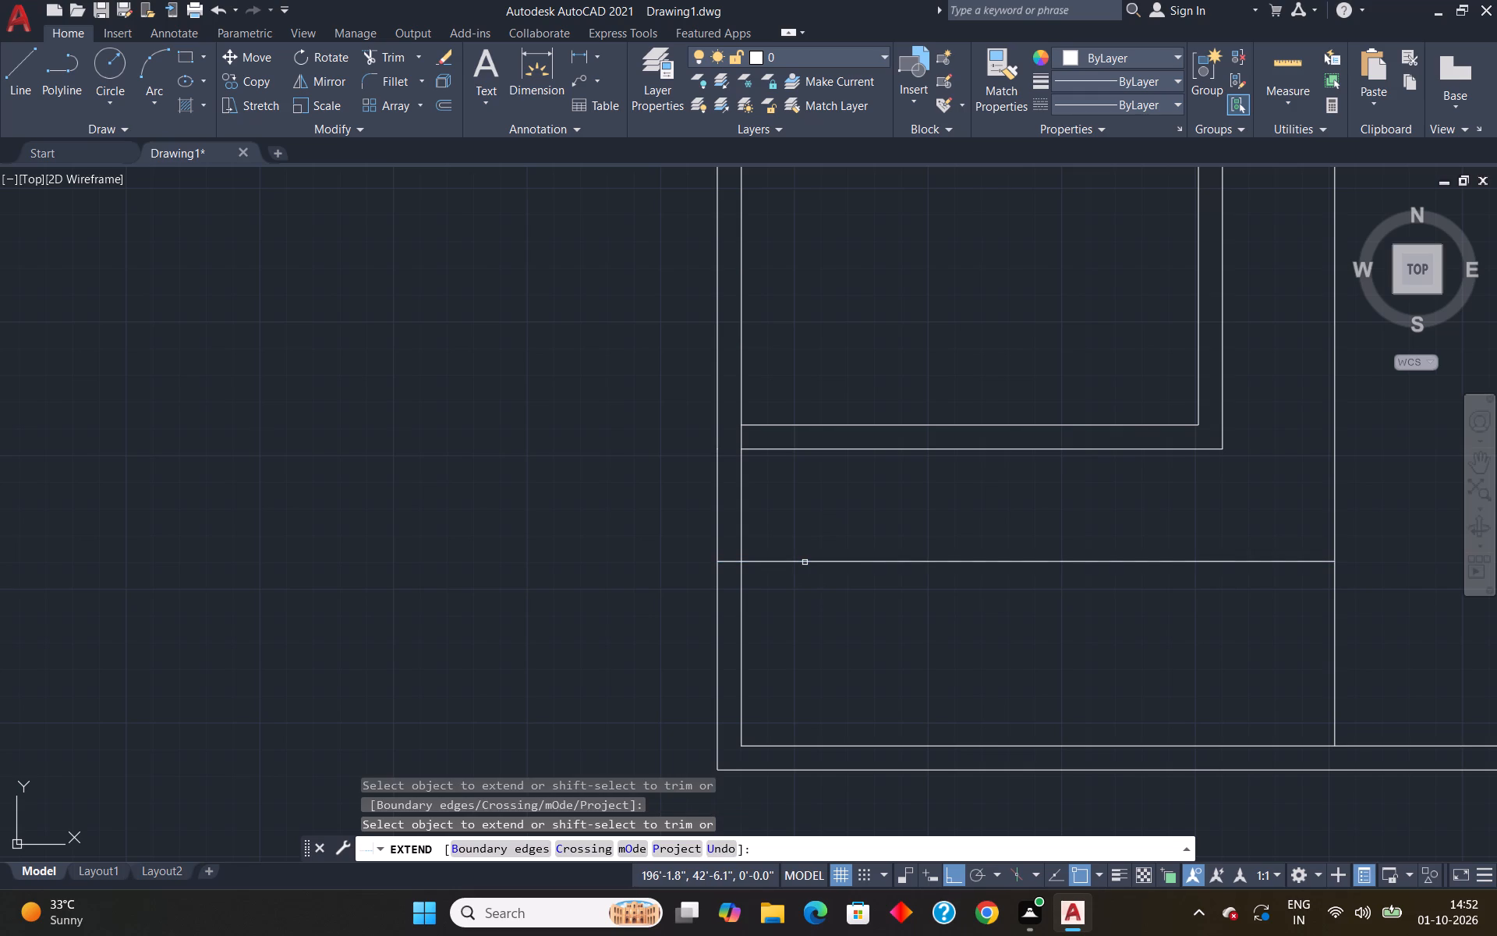
pyautogui.press('Escape')
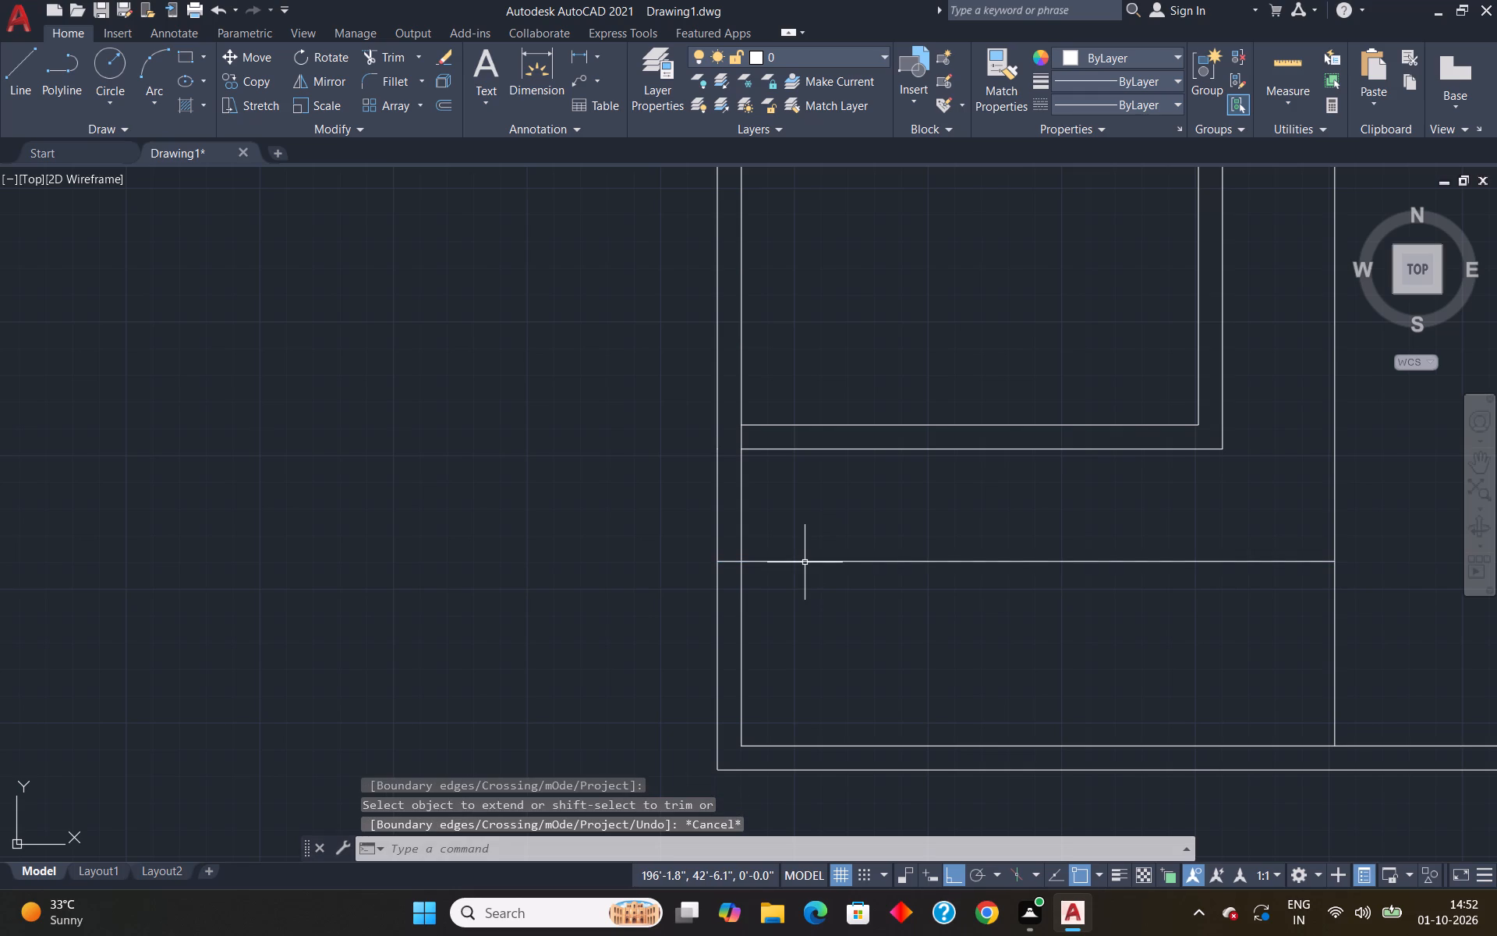
# Offset the lower part of the west outer wall's inner face line 15' eastward.
pyautogui.press('o')
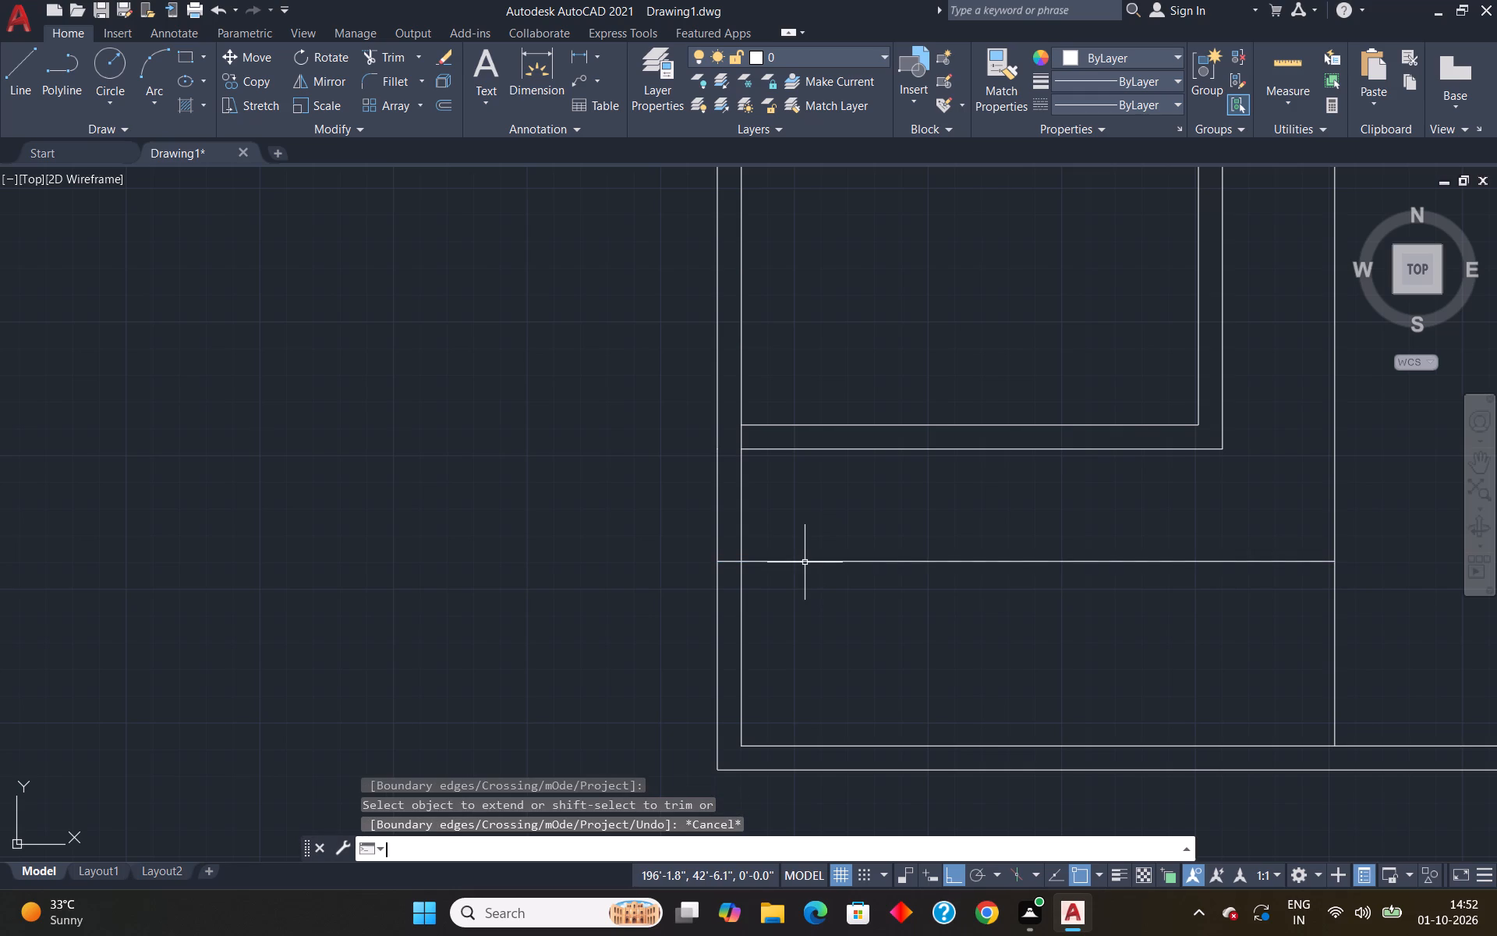
pyautogui.press('Return')
pyautogui.write("15'")
pyautogui.press('Return')
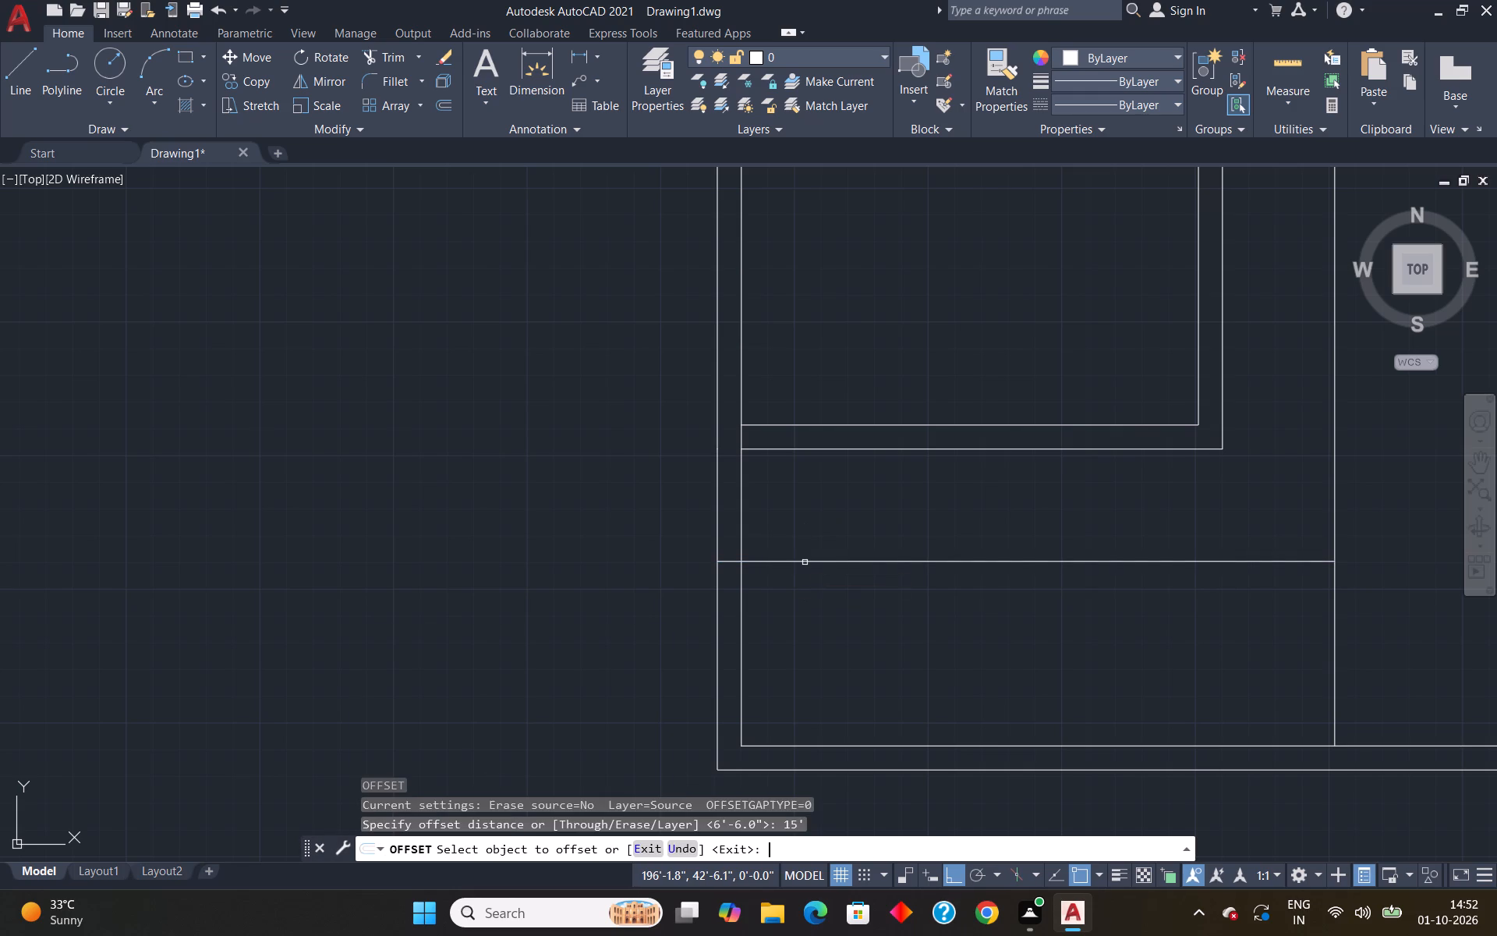
pyautogui.click(743, 629)
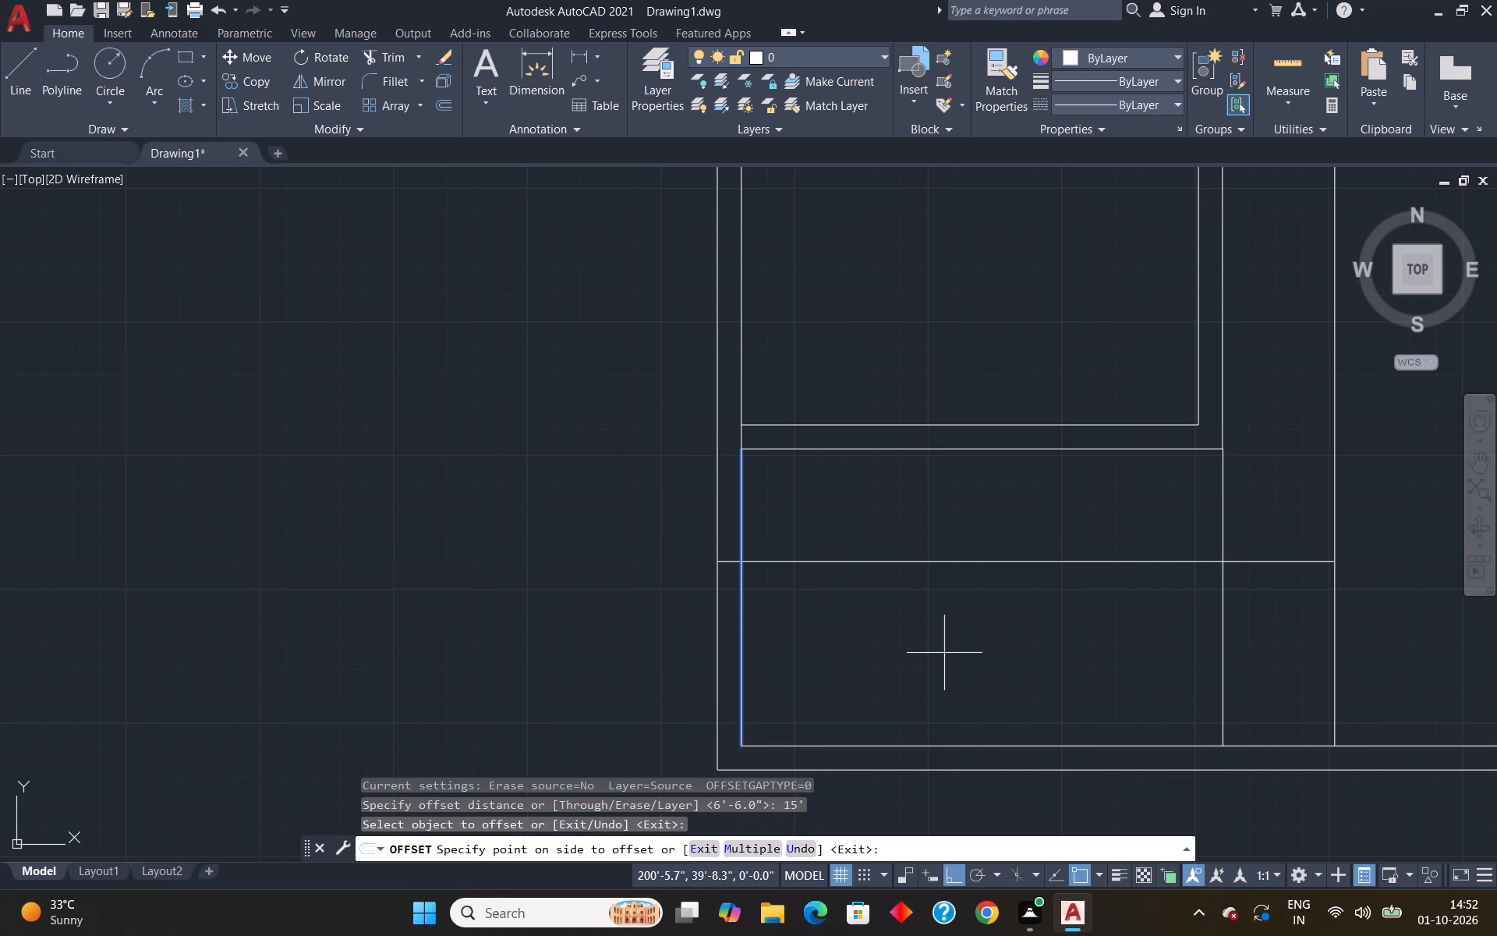
pyautogui.click(1035, 663)
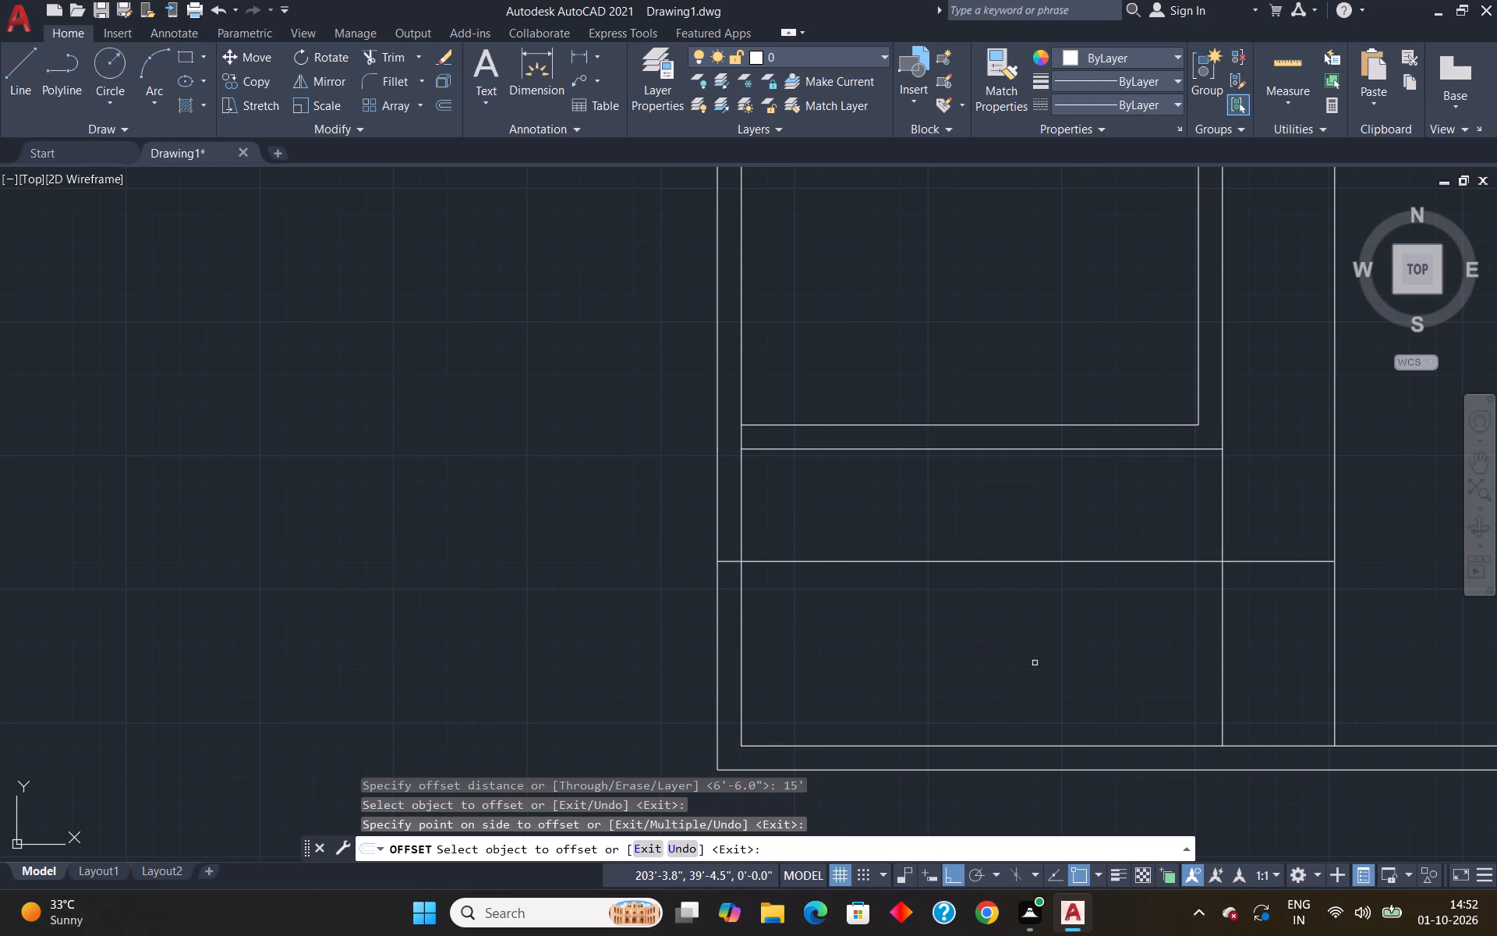
pyautogui.press('Escape')
# Trim the new vertical line's portion above the horizontal line south of the southwest room.
pyautogui.write('tr')
pyautogui.press('Return')
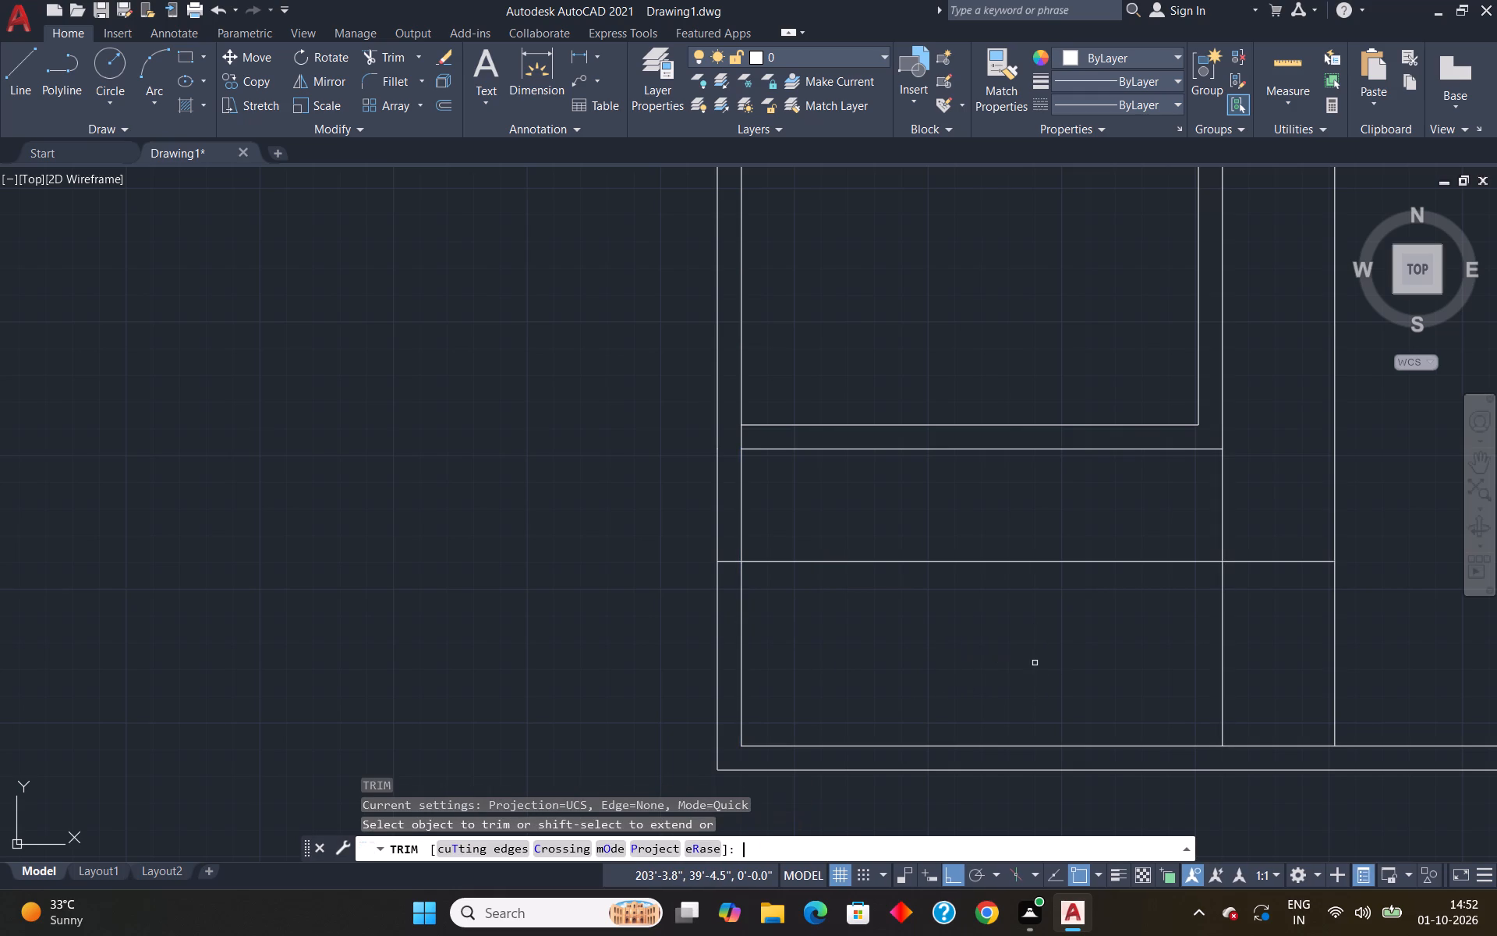
pyautogui.moveTo(1244, 518); pyautogui.dragTo(1159, 519)
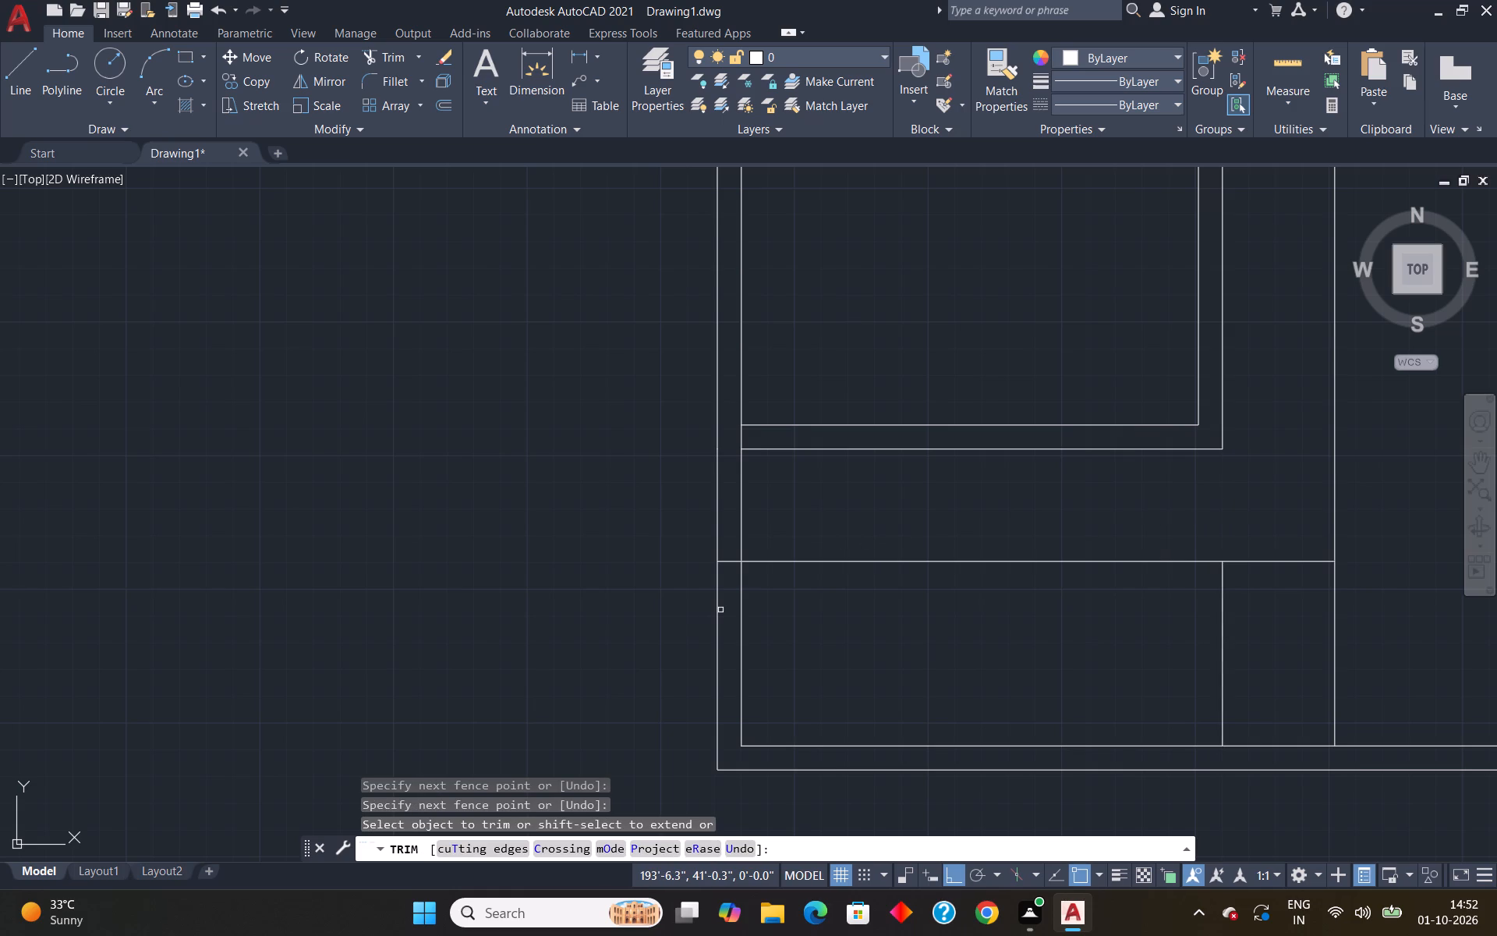
pyautogui.press('Escape')
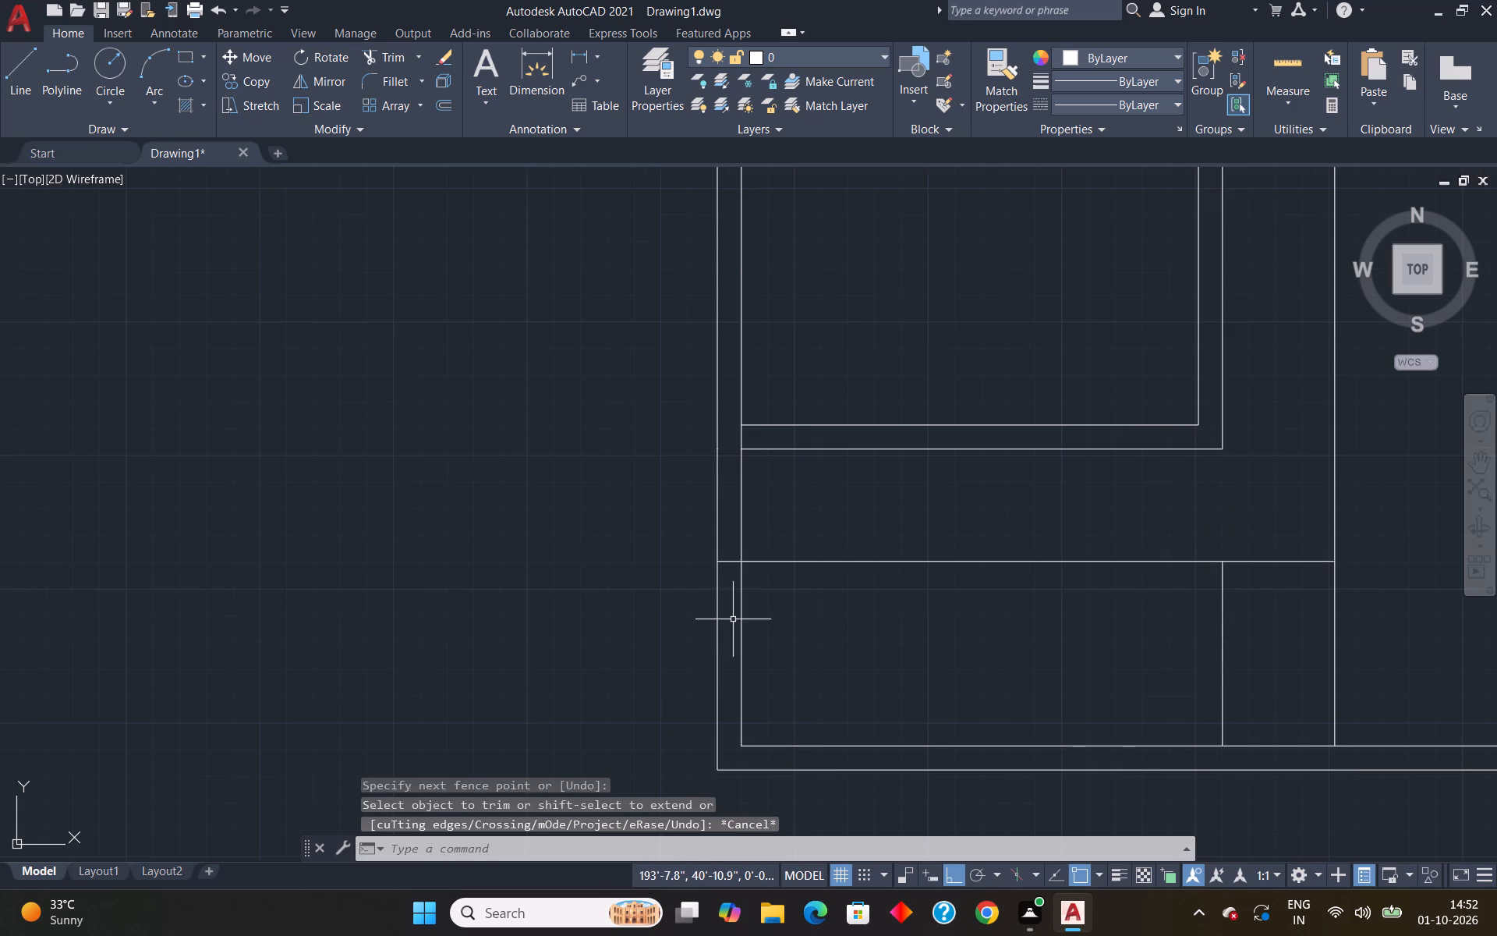
# Offset the south outer wall's inner face line 4'1" northward.
pyautogui.scroll(-2, 843, 654)
pyautogui.scroll(2, 1038, 672)
pyautogui.press('o')
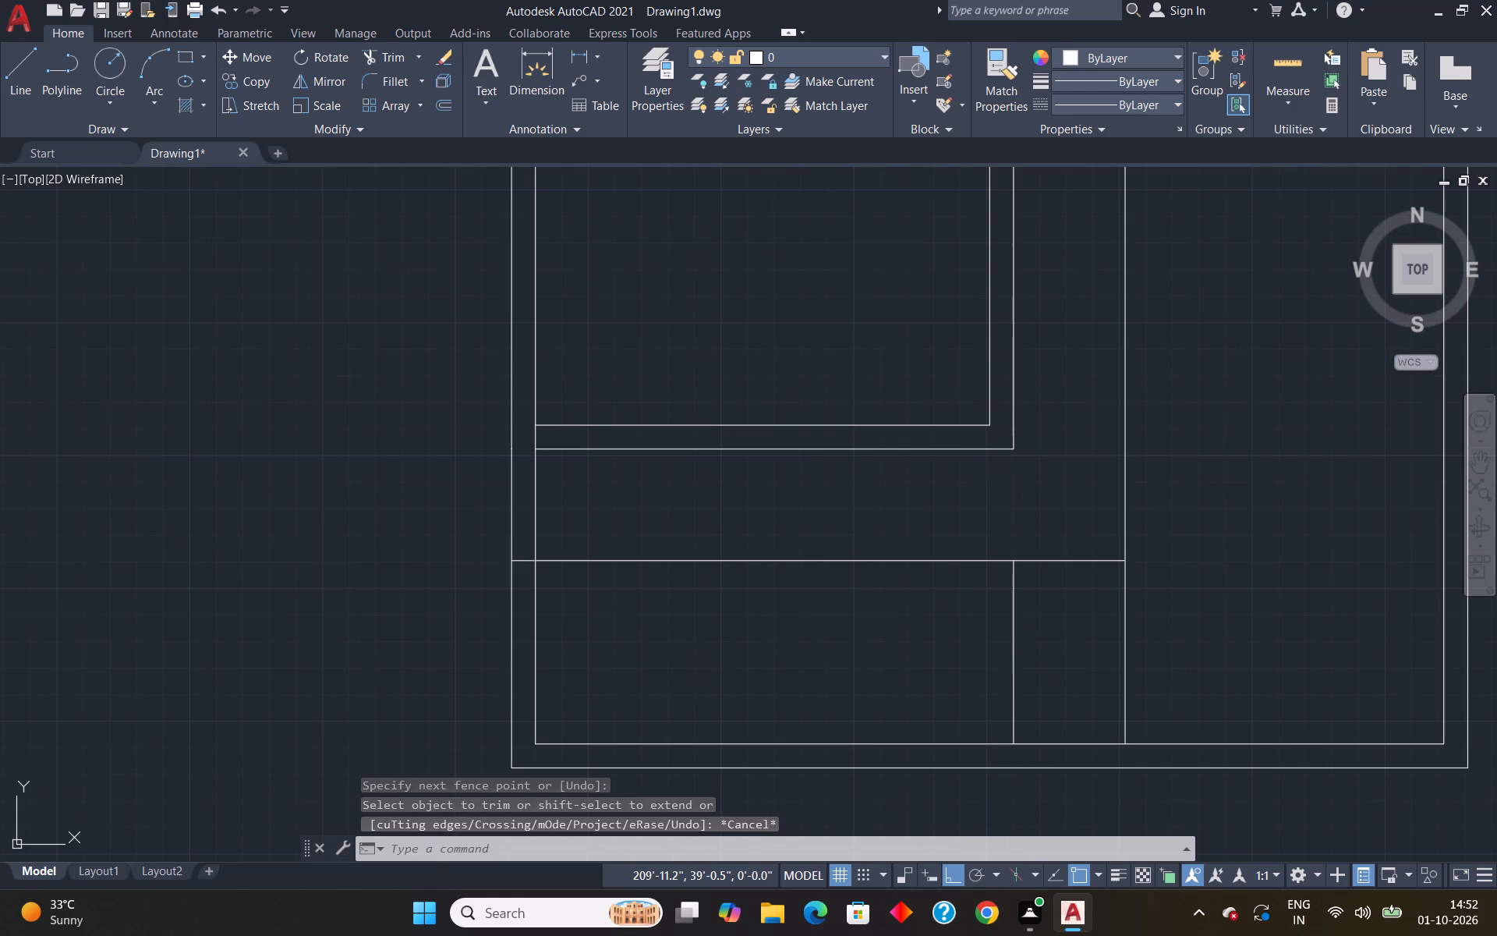
pyautogui.press('Return')
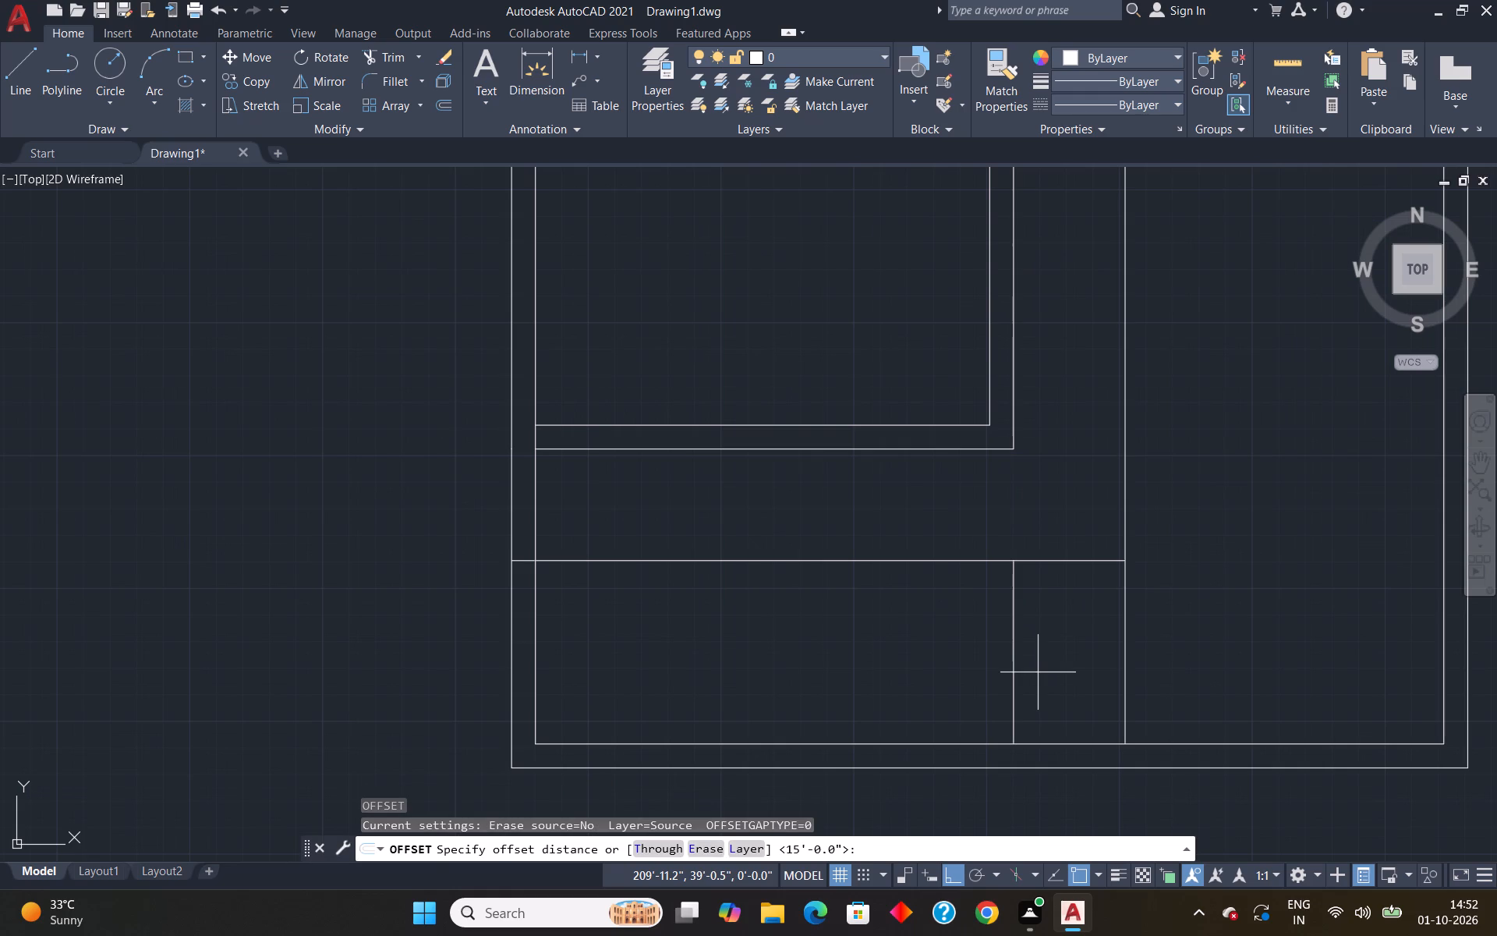
pyautogui.write('4\'1"')
pyautogui.press('Return')
pyautogui.click(1050, 742)
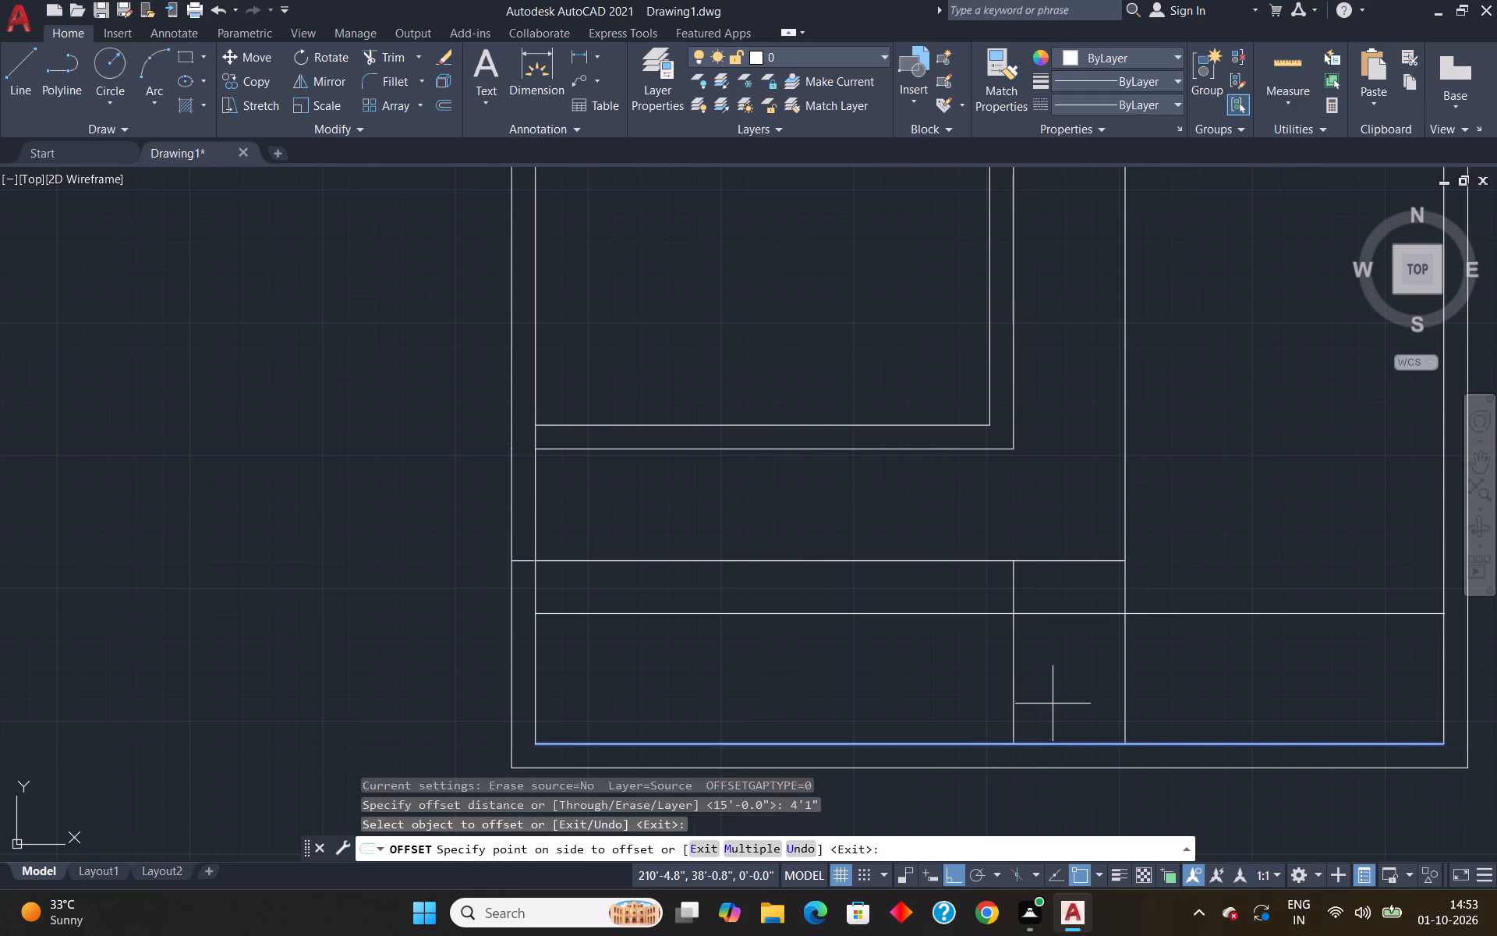
pyautogui.click(1053, 704)
pyautogui.press('Escape')
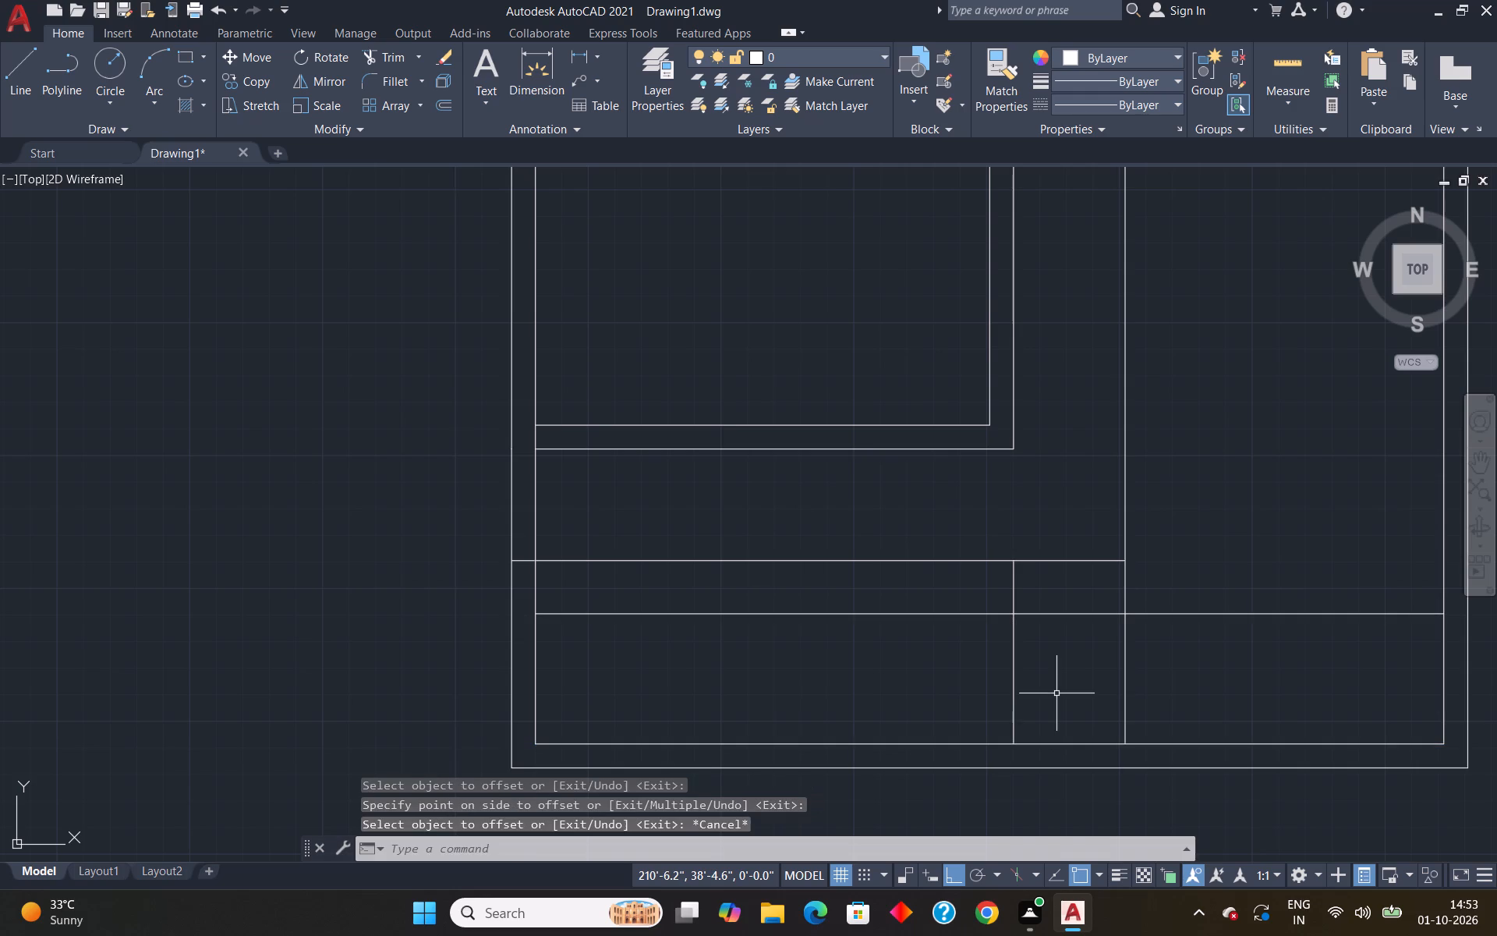
# Trim the new horizontal line's portion west of the short vertical line near the south wall.
pyautogui.write('tr')
pyautogui.press('Return')
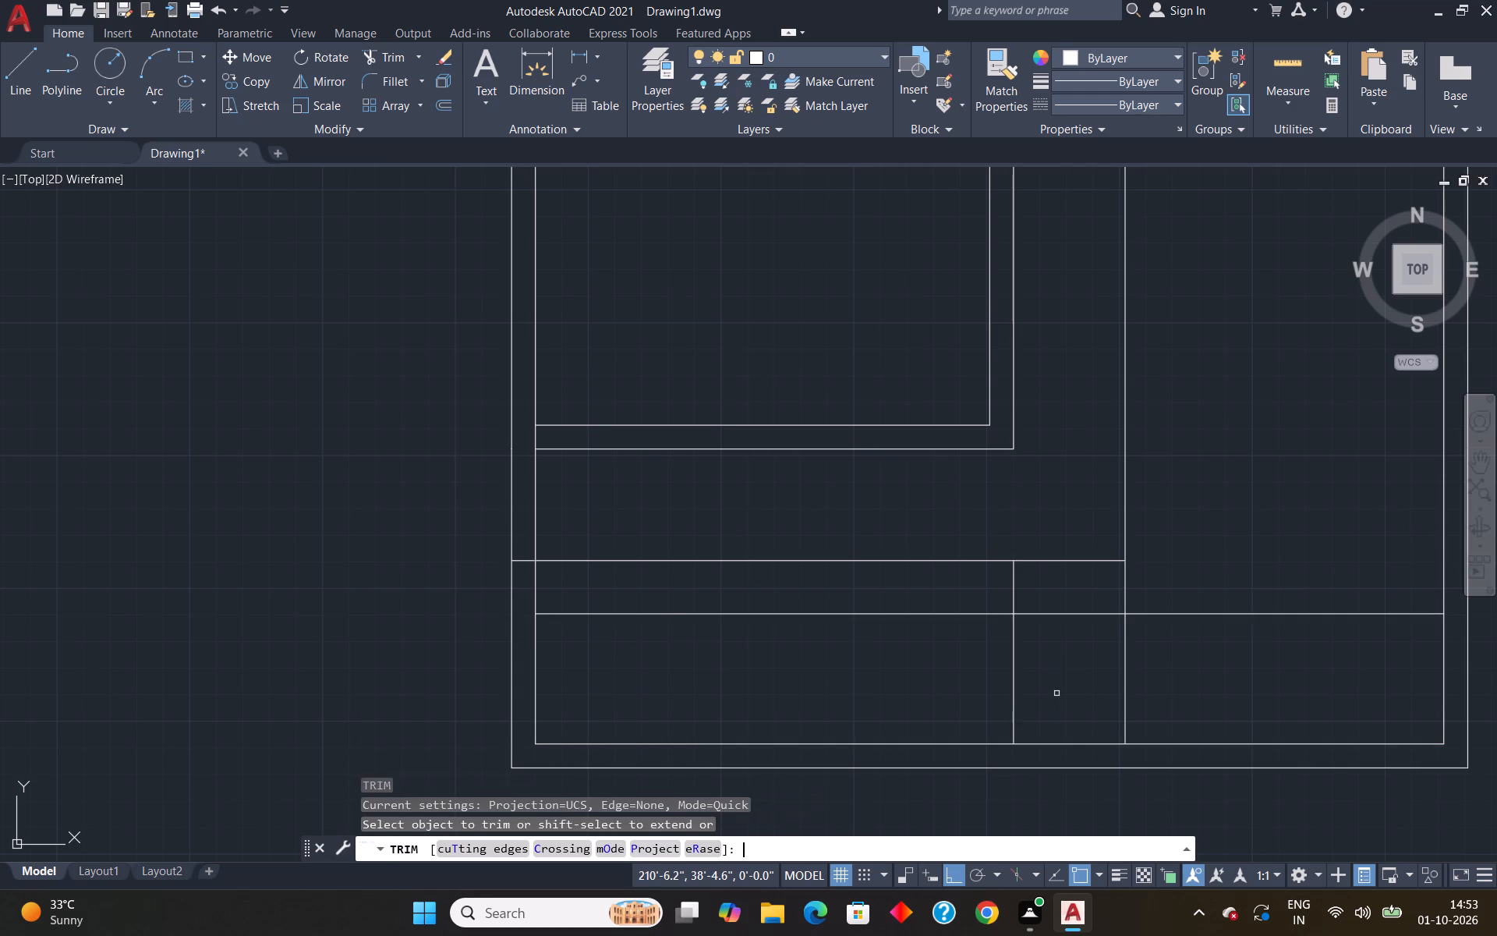
pyautogui.moveTo(929, 591); pyautogui.dragTo(902, 639)
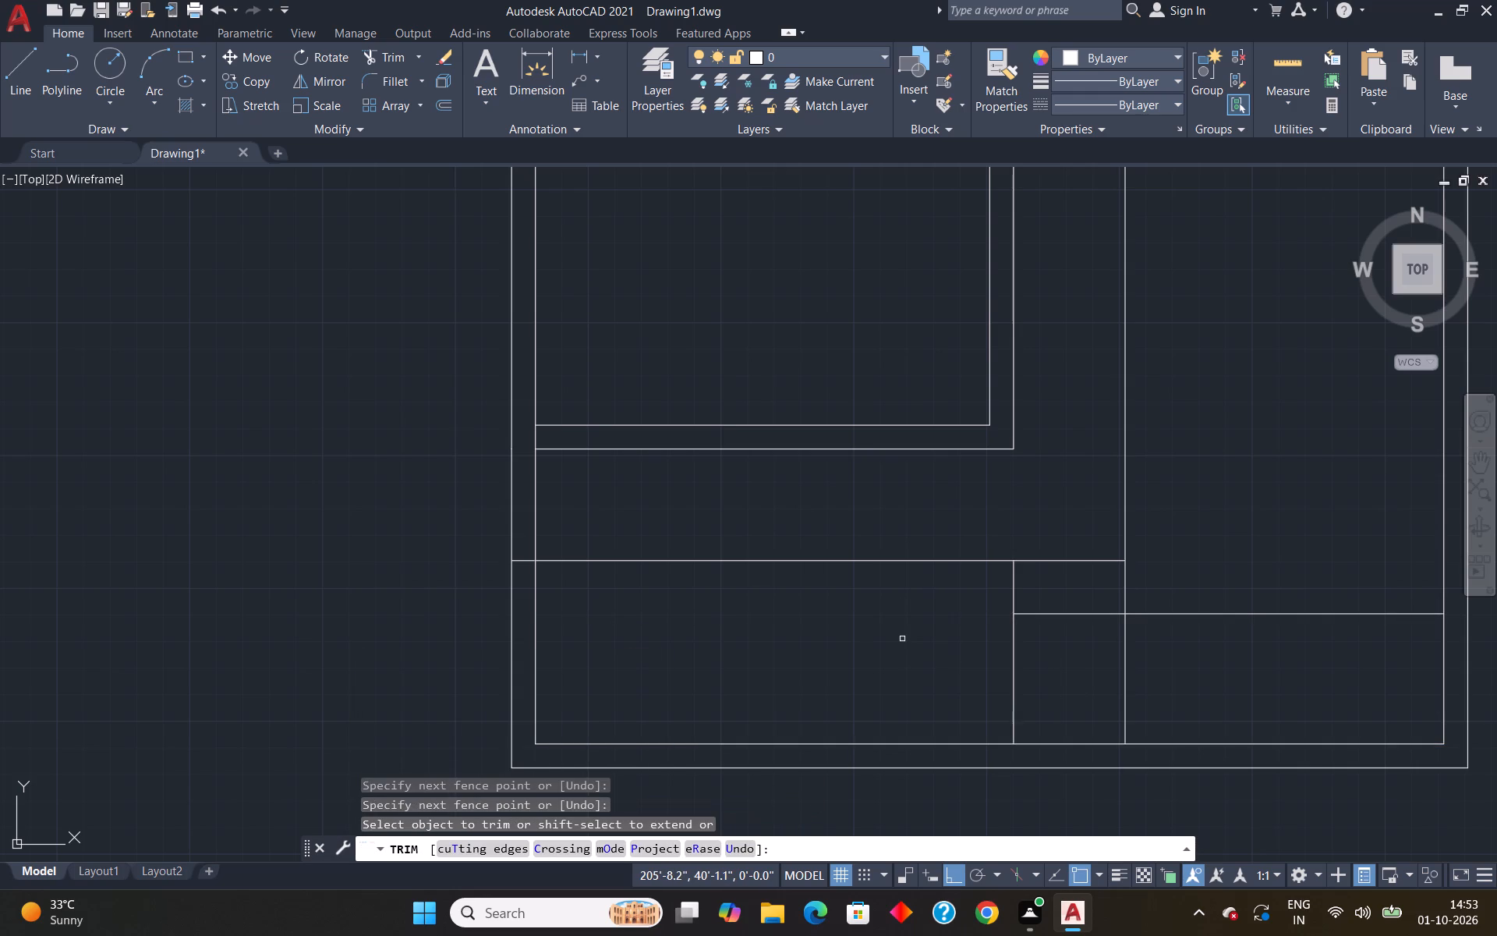
pyautogui.press('Escape')
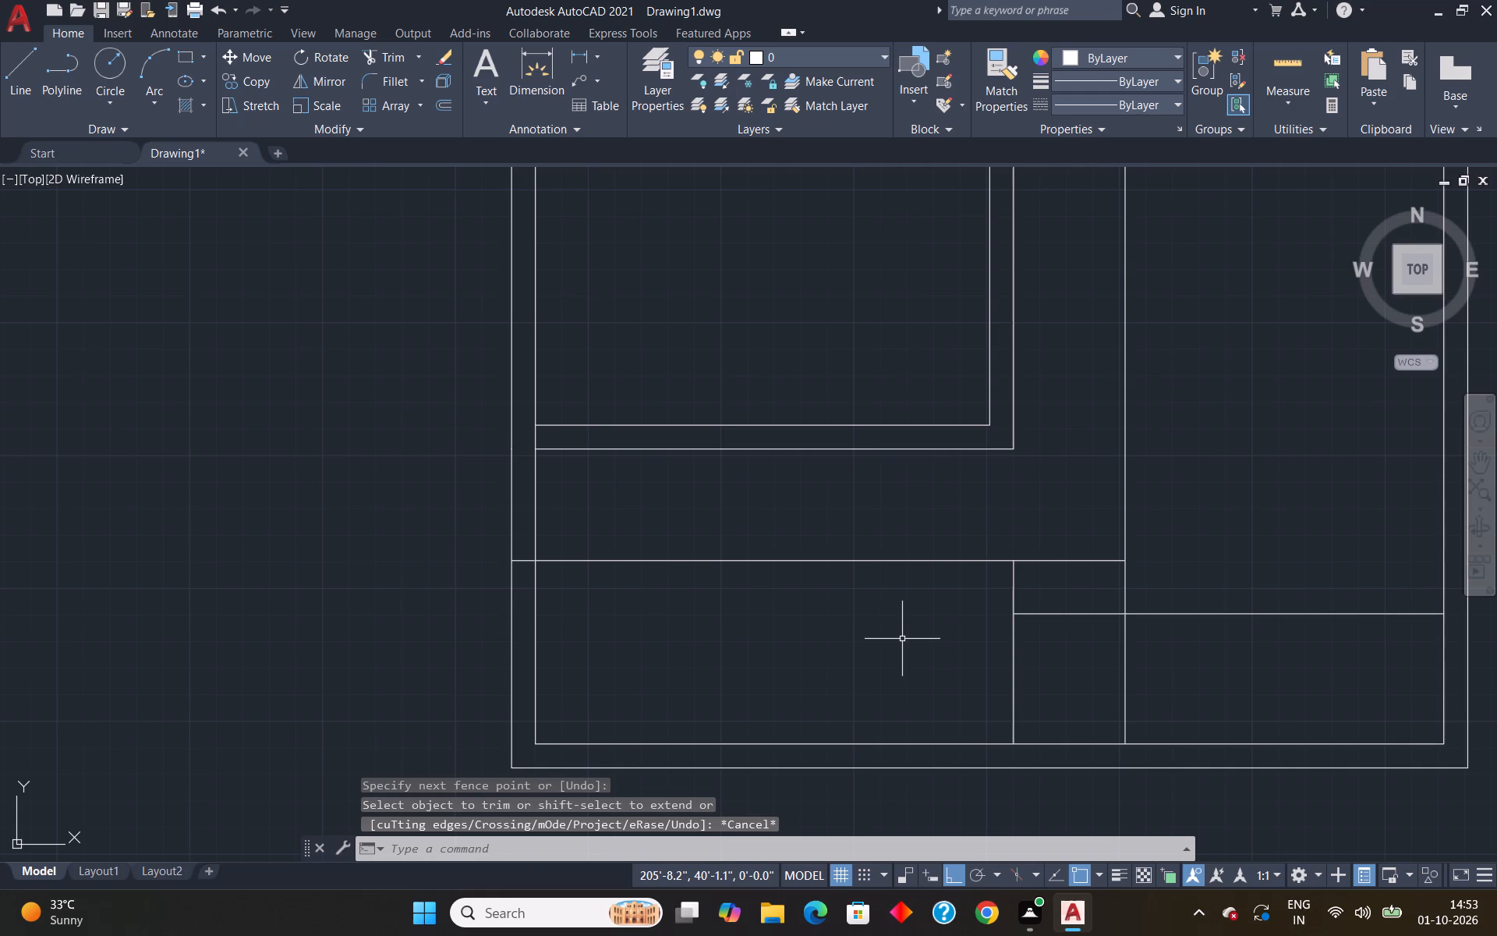
# Measure the gap above the trimmed horizontal line near the south wall, and offset that line 10" northward.
pyautogui.click(1297, 62)
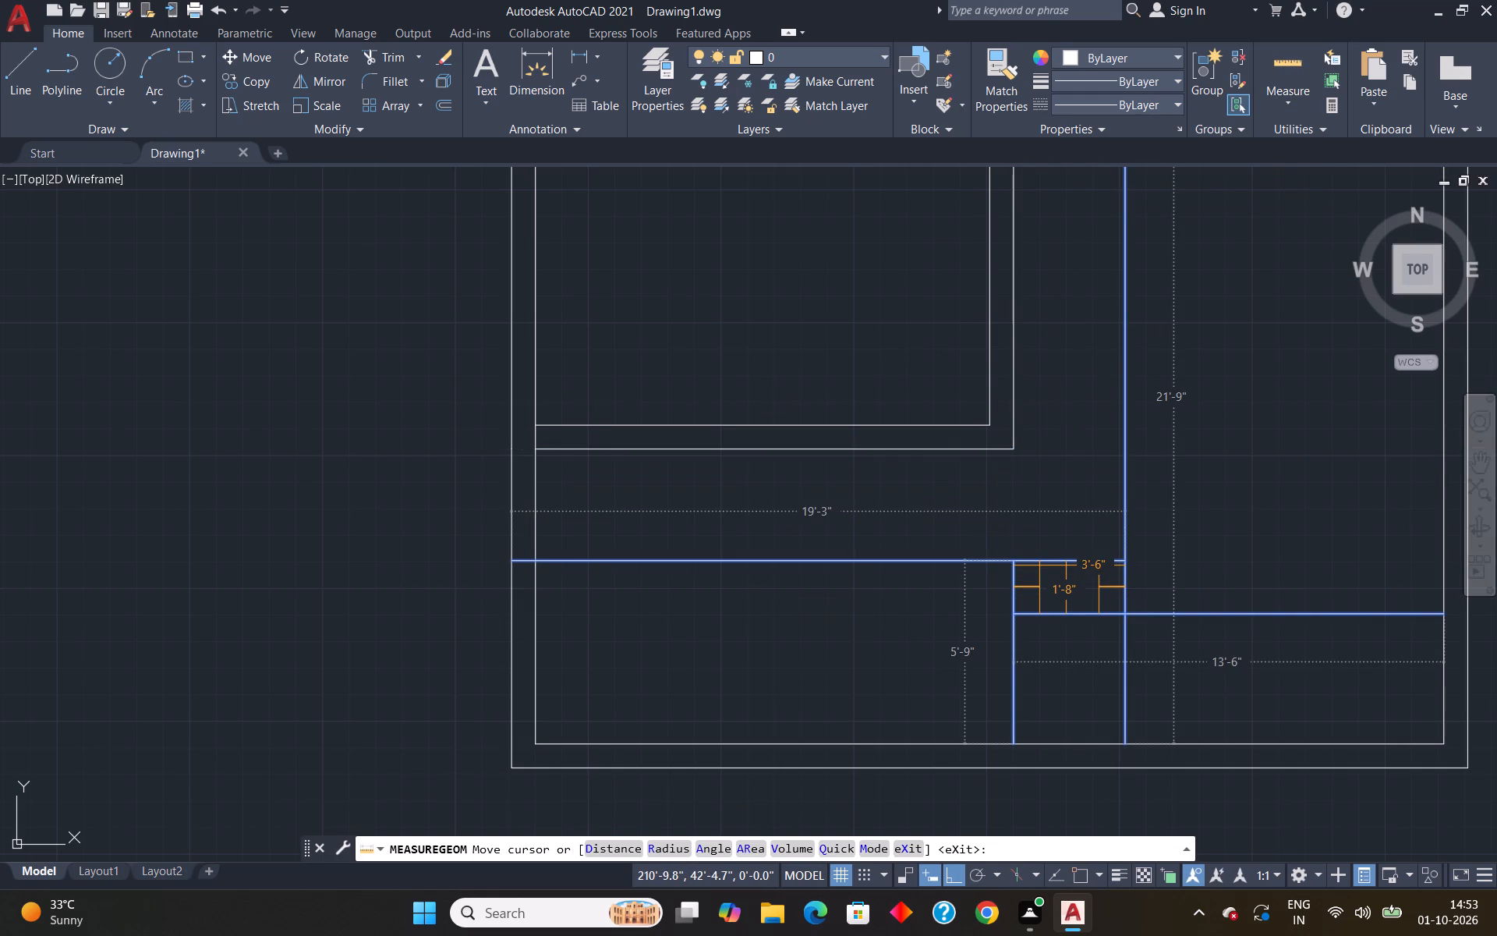
pyautogui.press('Escape')
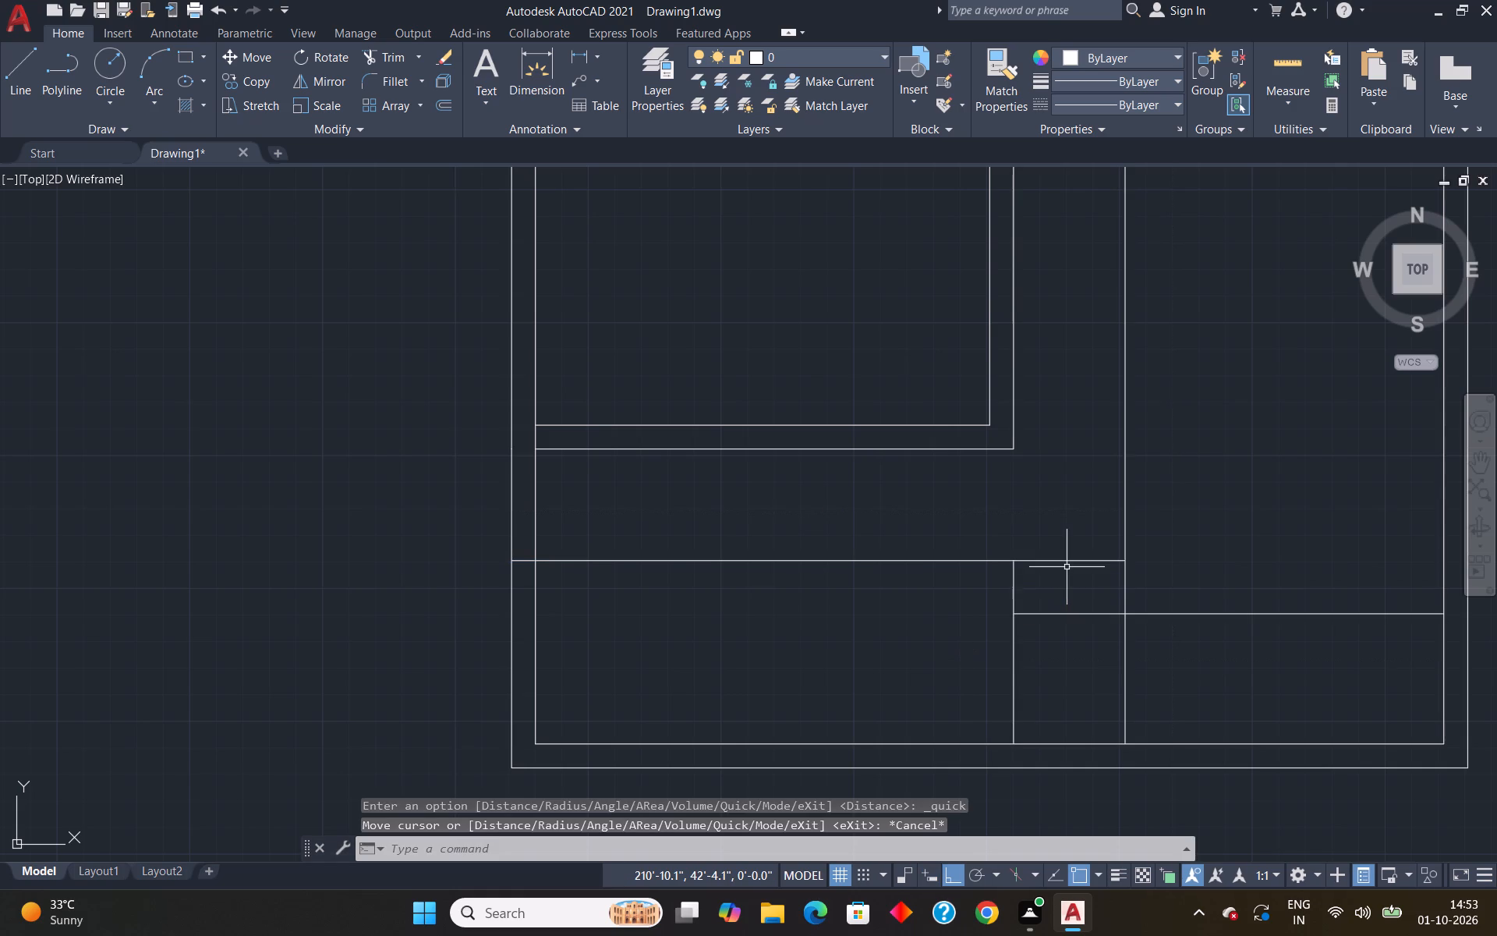
pyautogui.press('o')
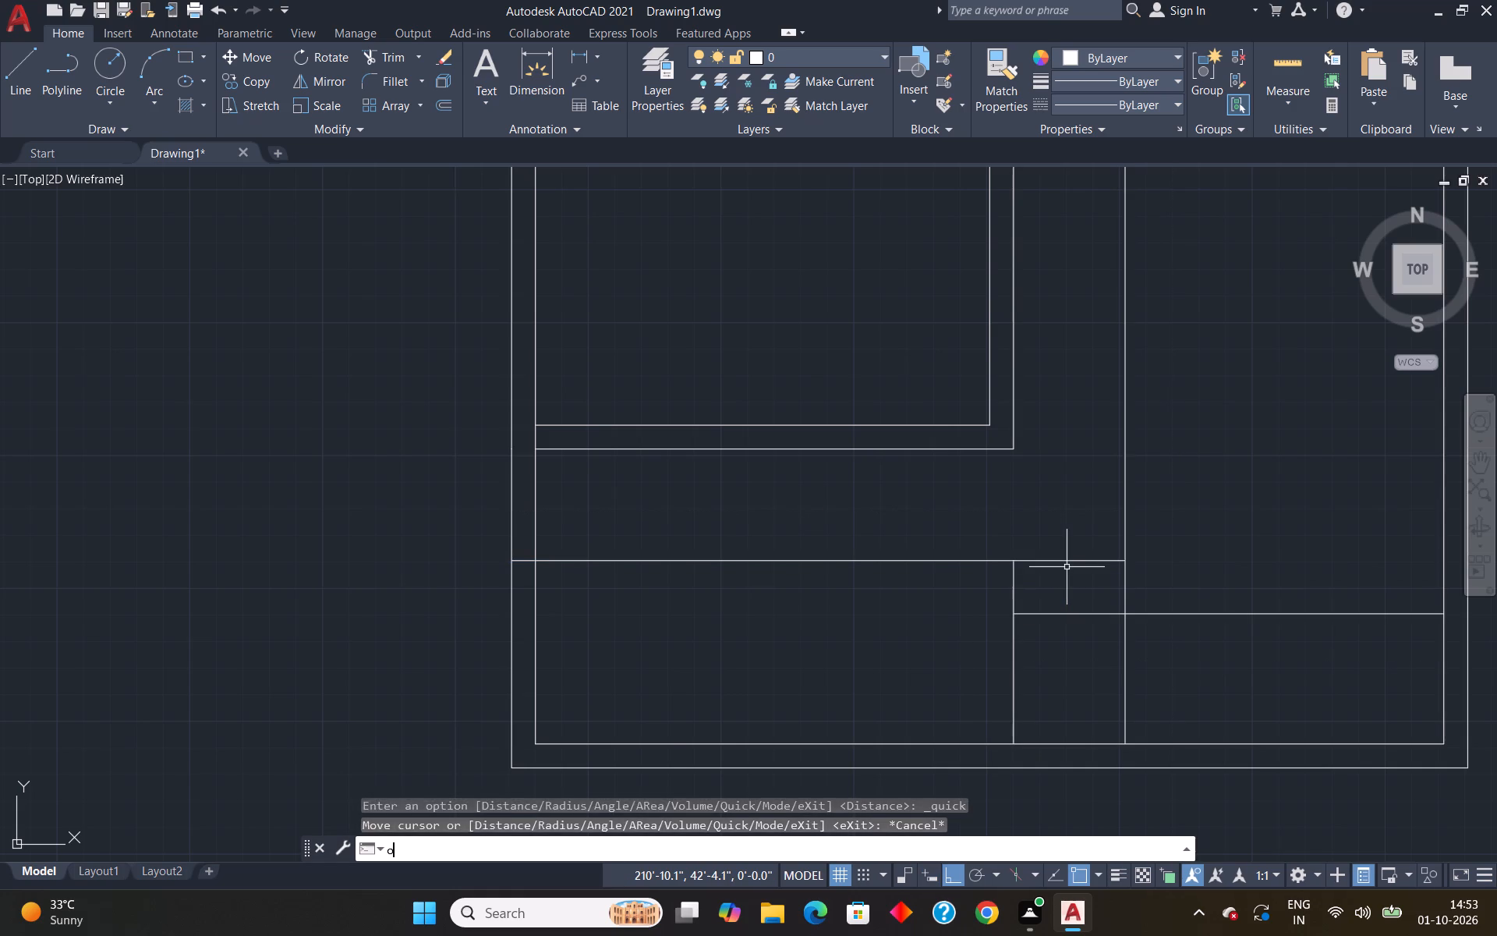
pyautogui.press('Return')
pyautogui.write('10"')
pyautogui.press('Return')
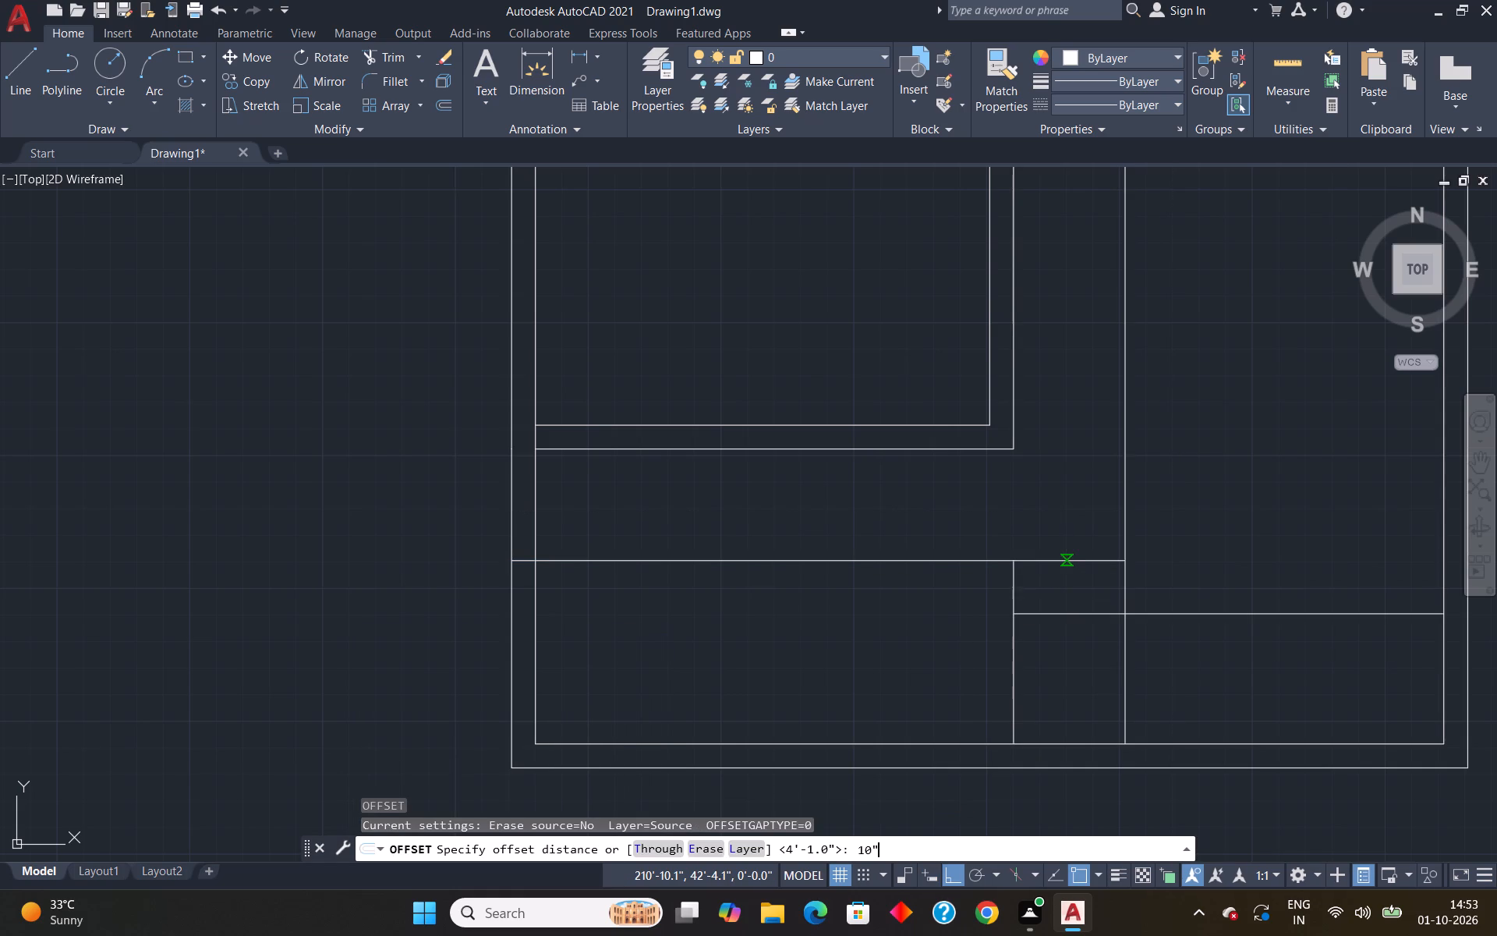
pyautogui.click(1064, 612)
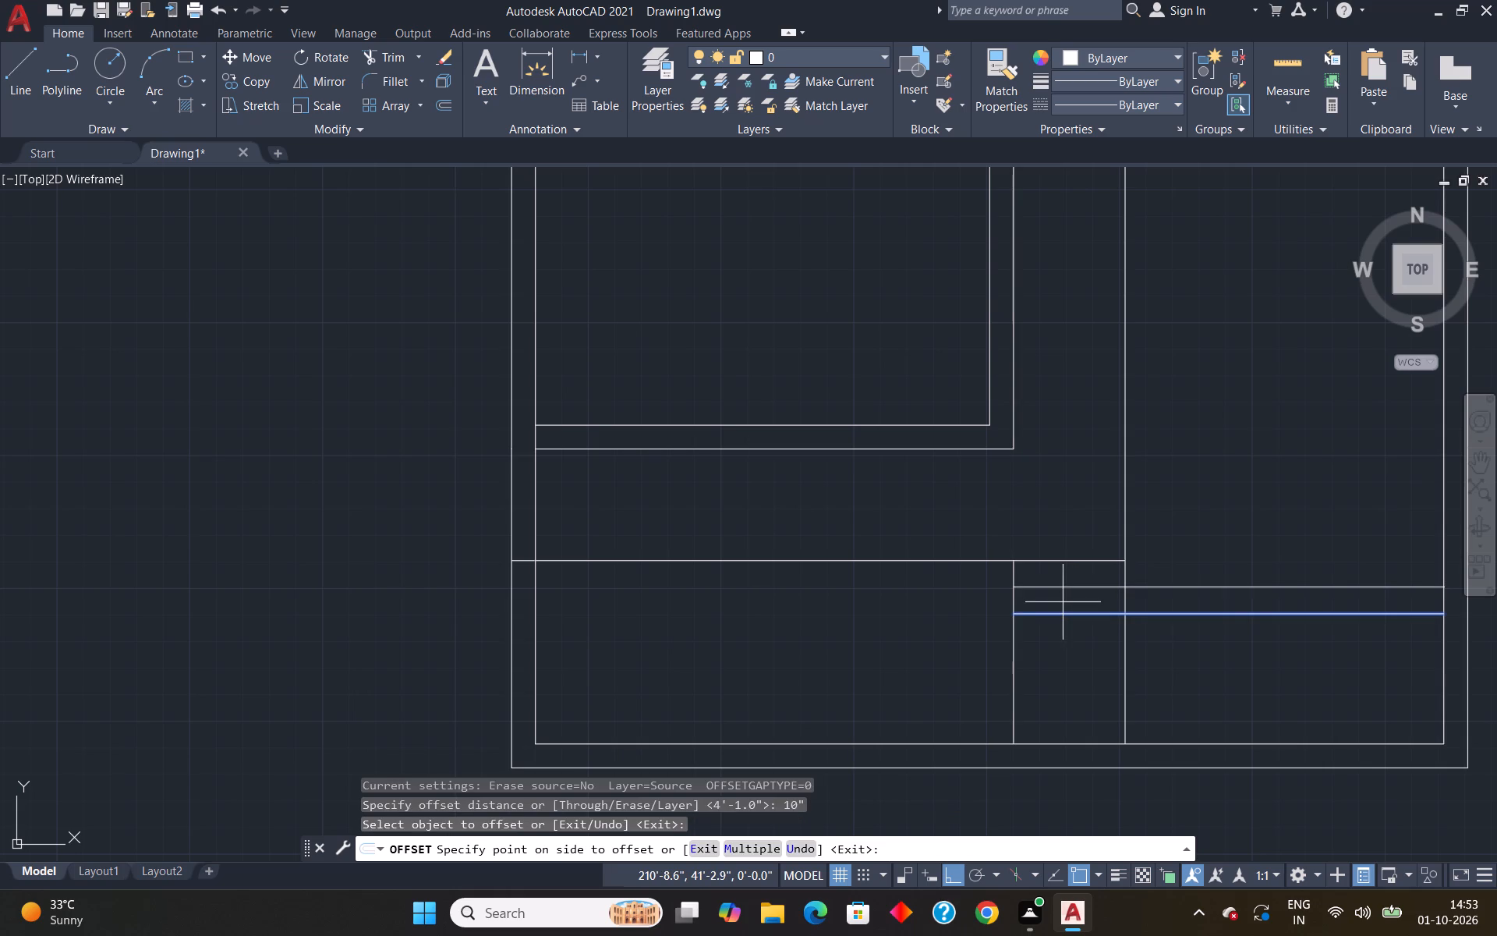
pyautogui.click(1063, 602)
pyautogui.press('Escape')
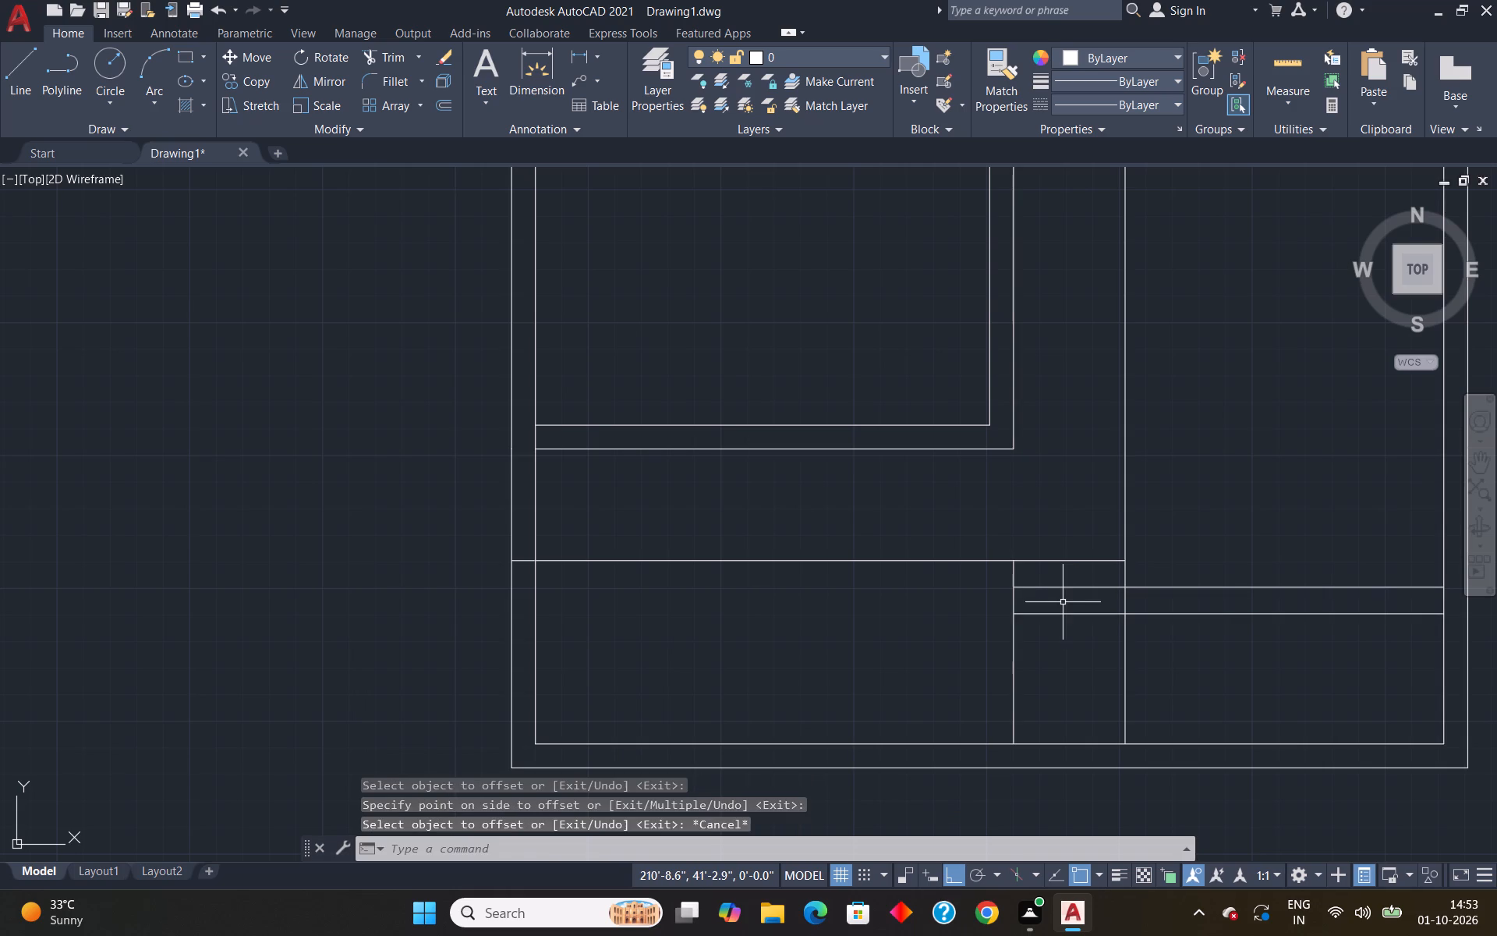
# Trim both step lines east of the long vertical line, and that vertical line's portion south of the lower step line.
pyautogui.write('tr')
pyautogui.press('Return')
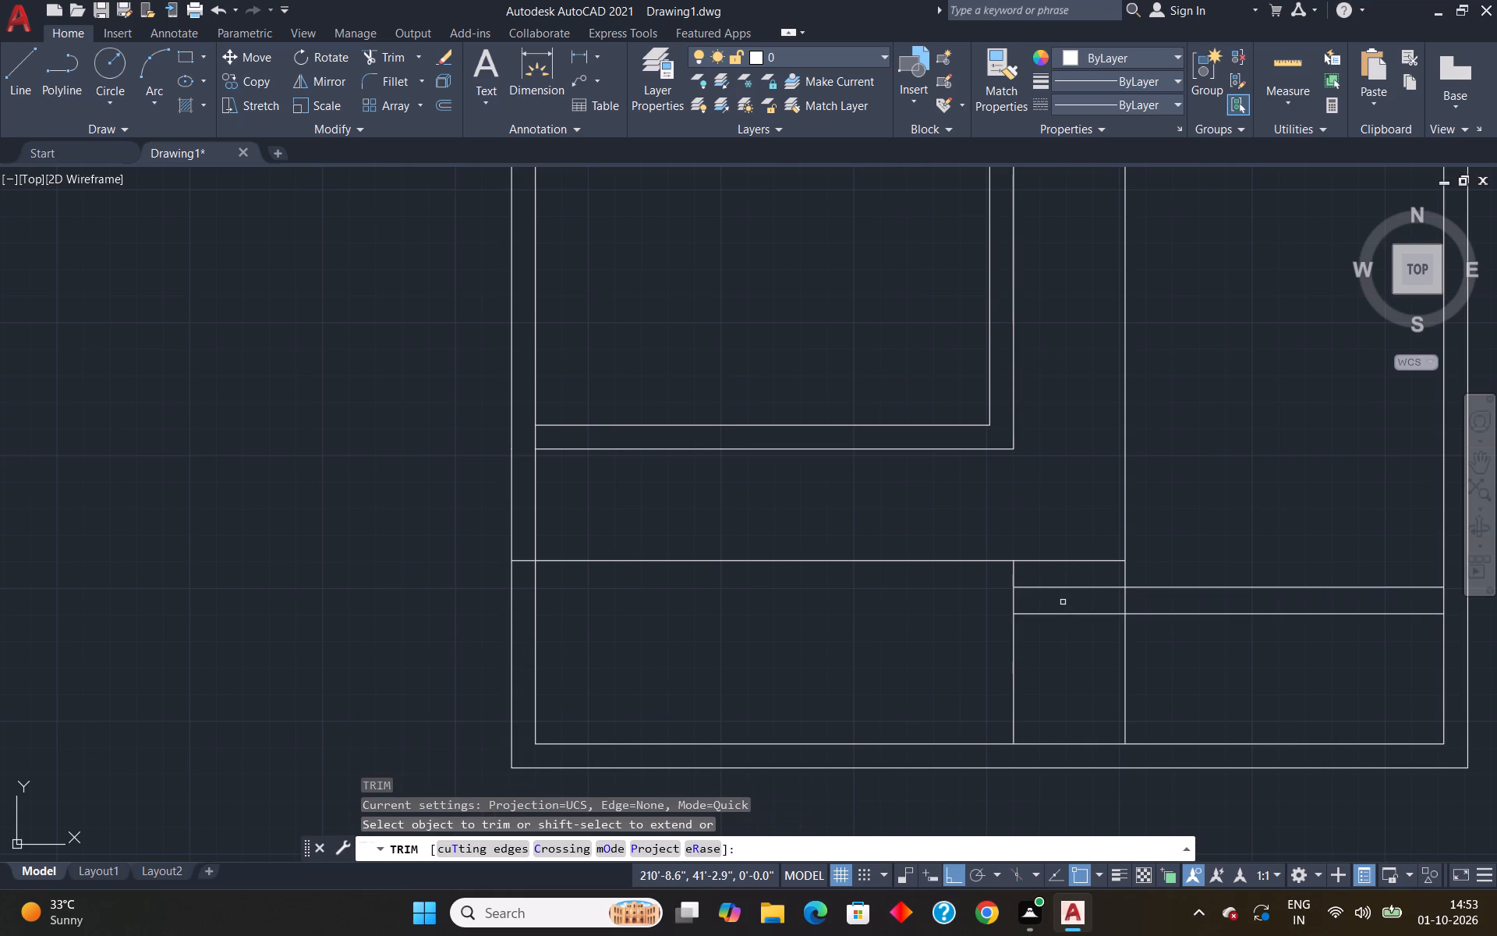
pyautogui.moveTo(1260, 530); pyautogui.dragTo(1233, 626)
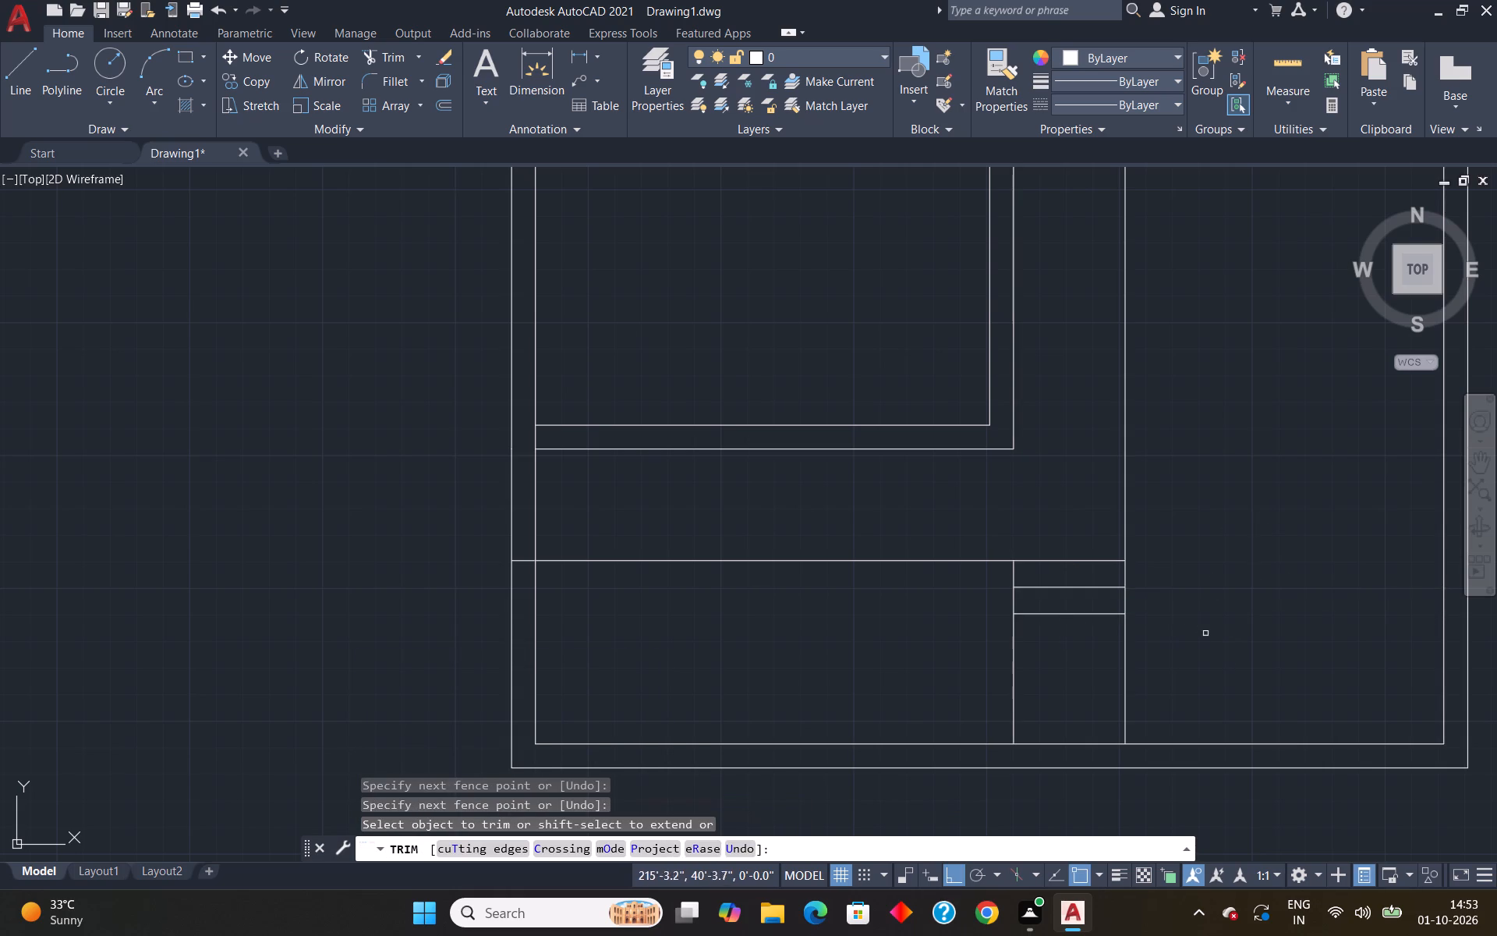
pyautogui.moveTo(1101, 688); pyautogui.dragTo(1187, 680)
pyautogui.scroll(-2, 1187, 658)
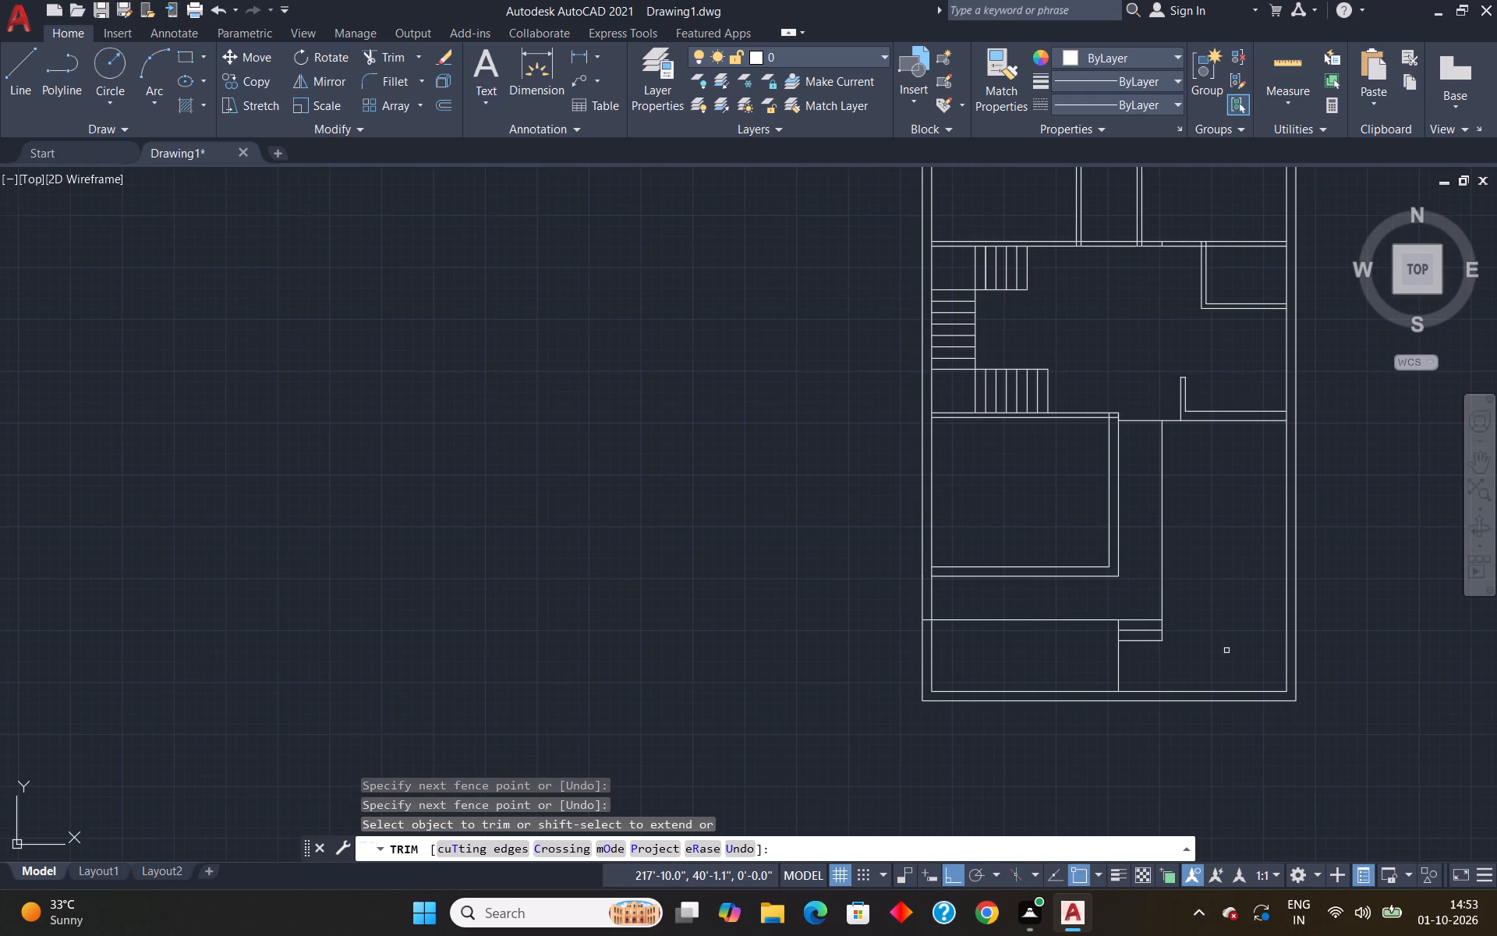
pyautogui.press('Escape')
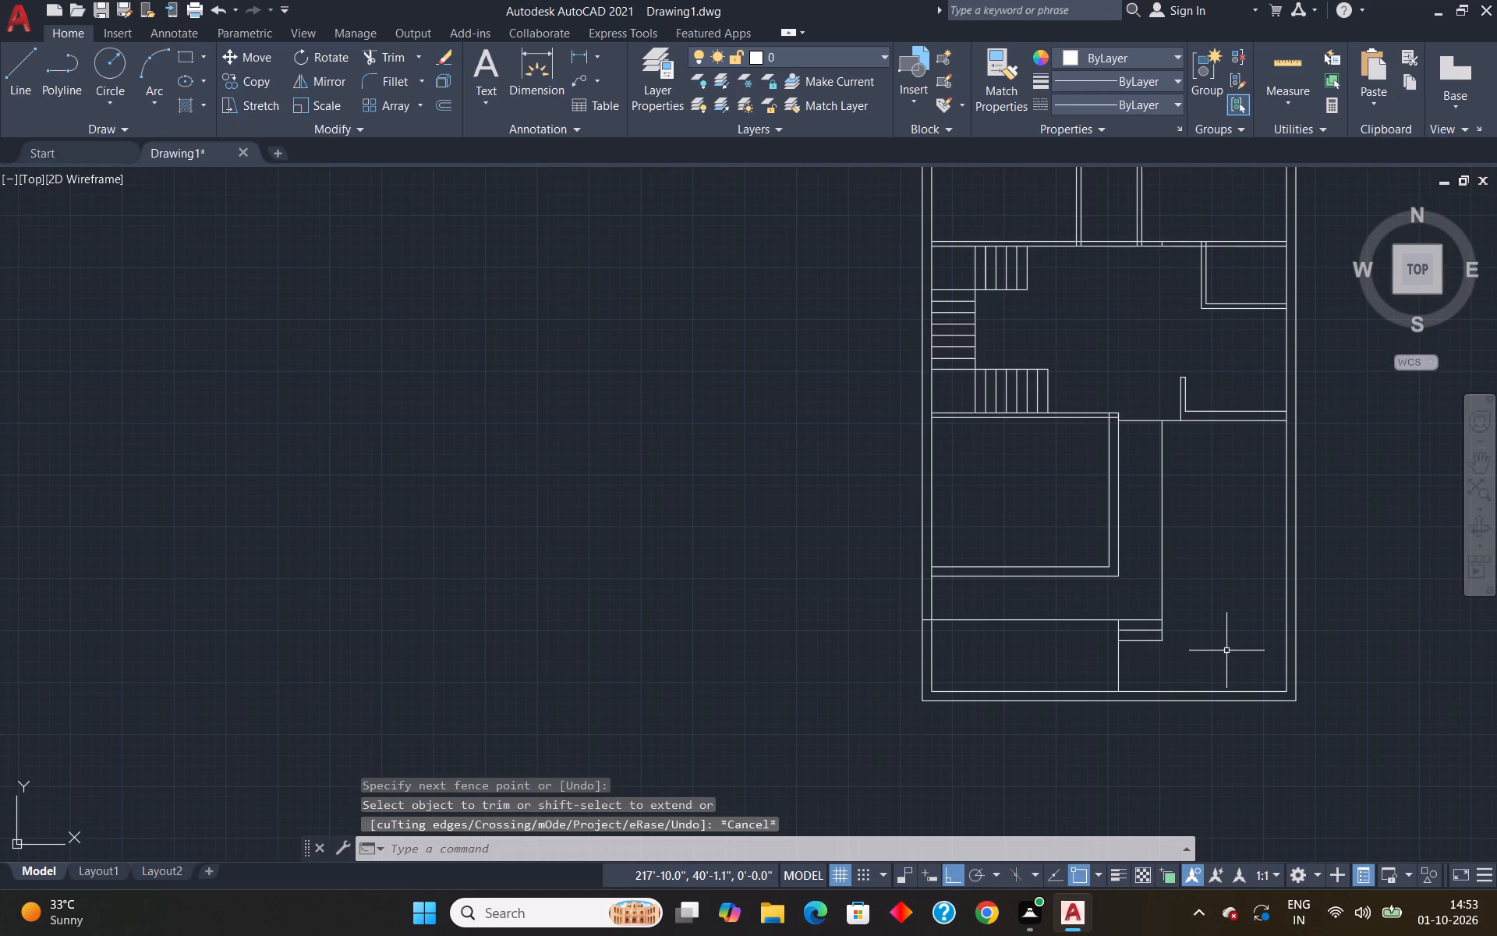
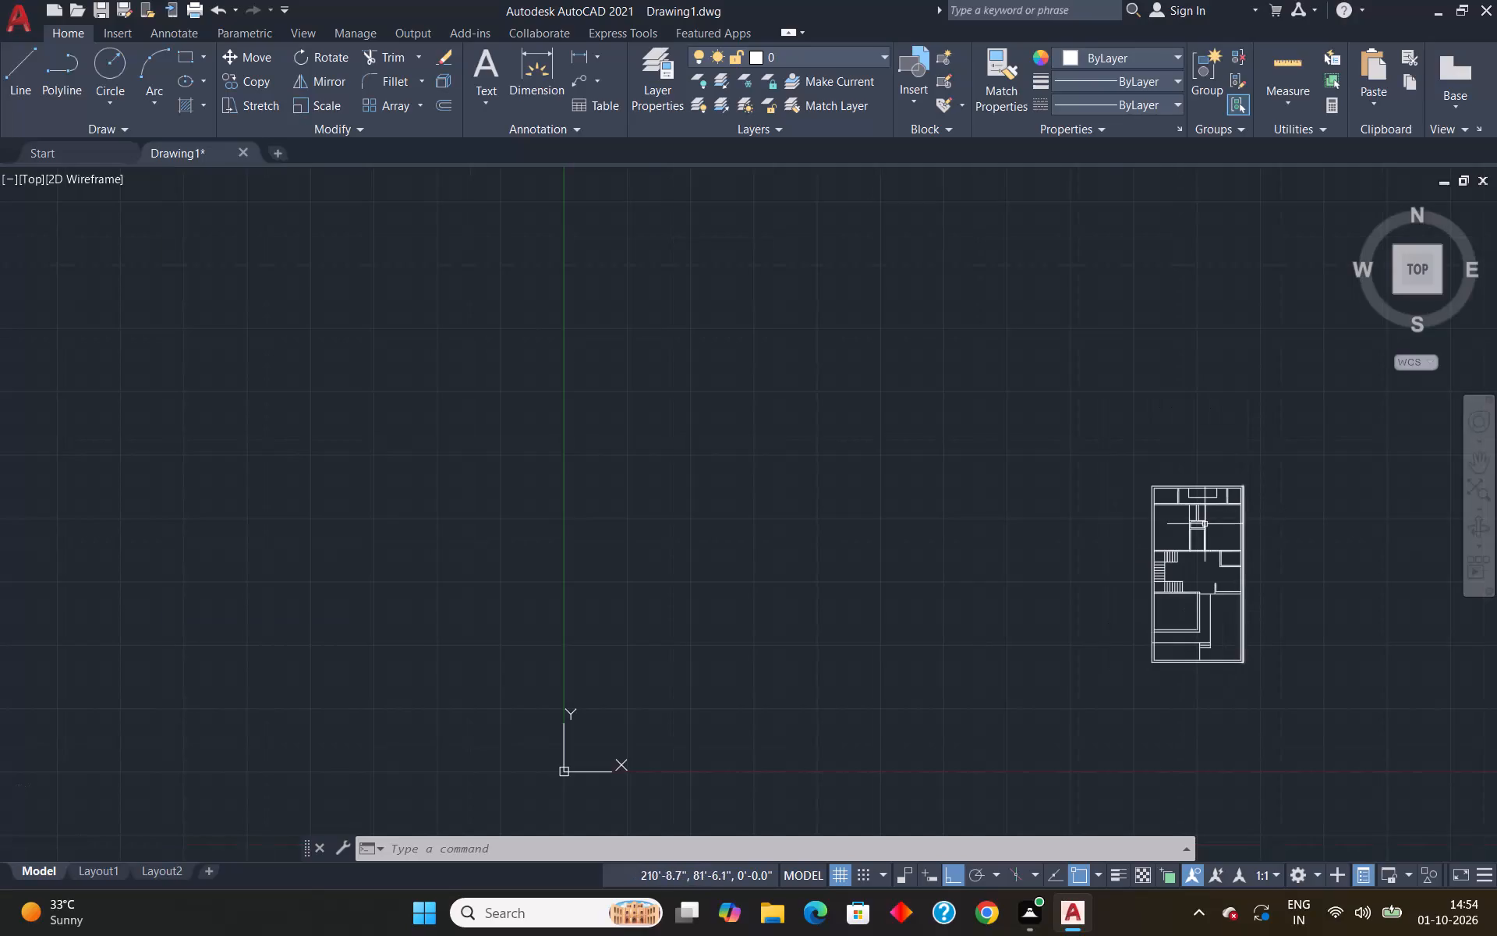
# Trim the cross partition's south face line between the two closely spaced vertical lines north of the small central rectangle.
pyautogui.scroll(6, 1190, 530)
pyautogui.scroll(-1, 1194, 397)
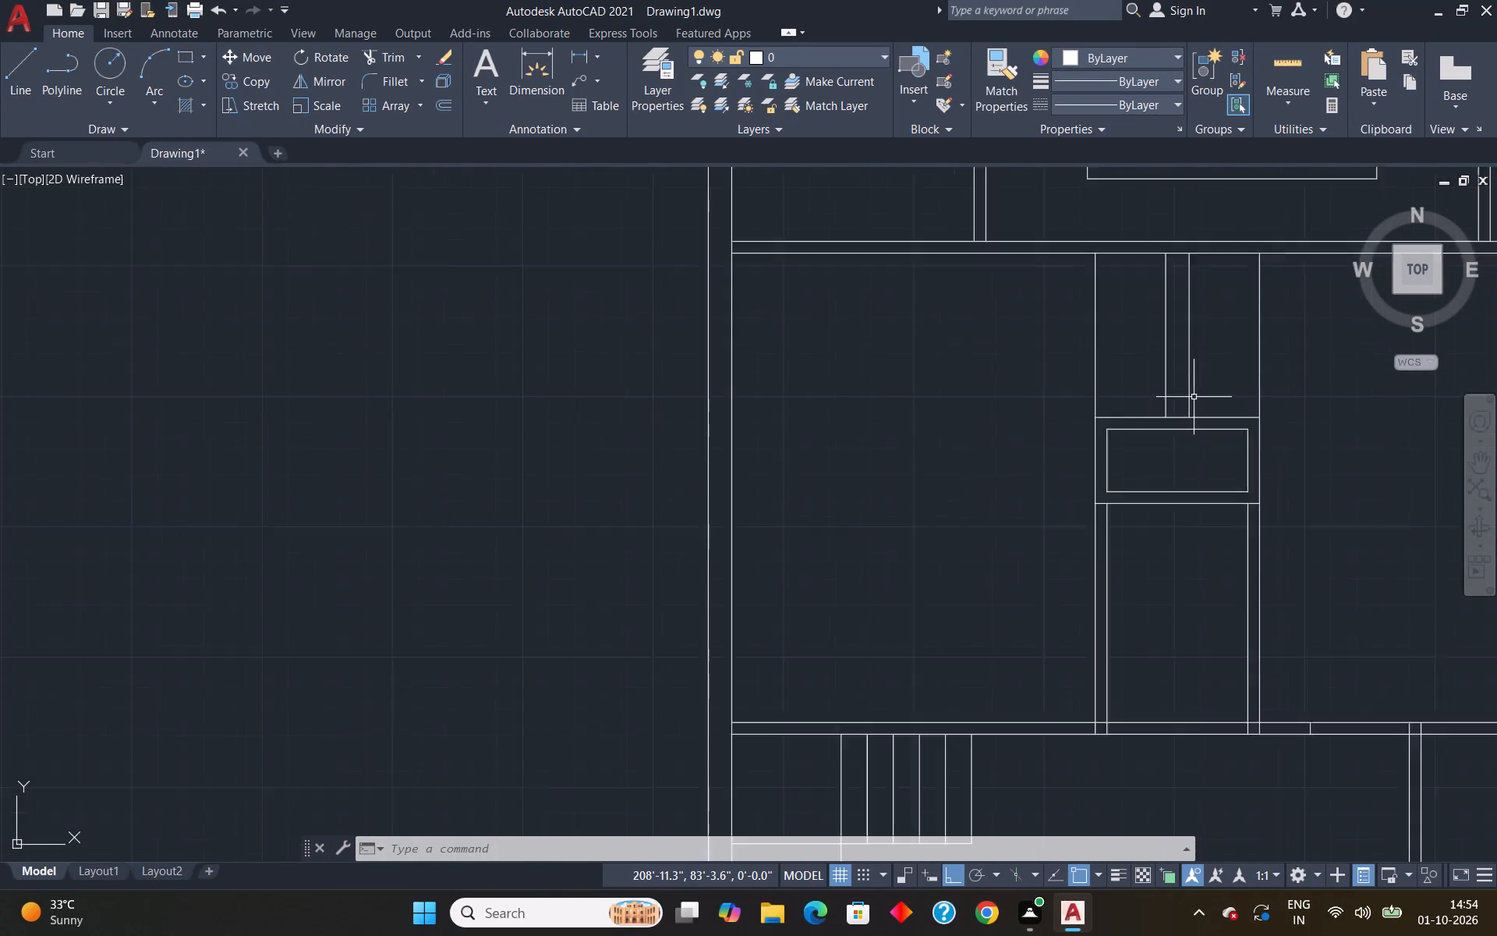
pyautogui.scroll(-1, 1194, 397)
pyautogui.scroll(2, 1209, 313)
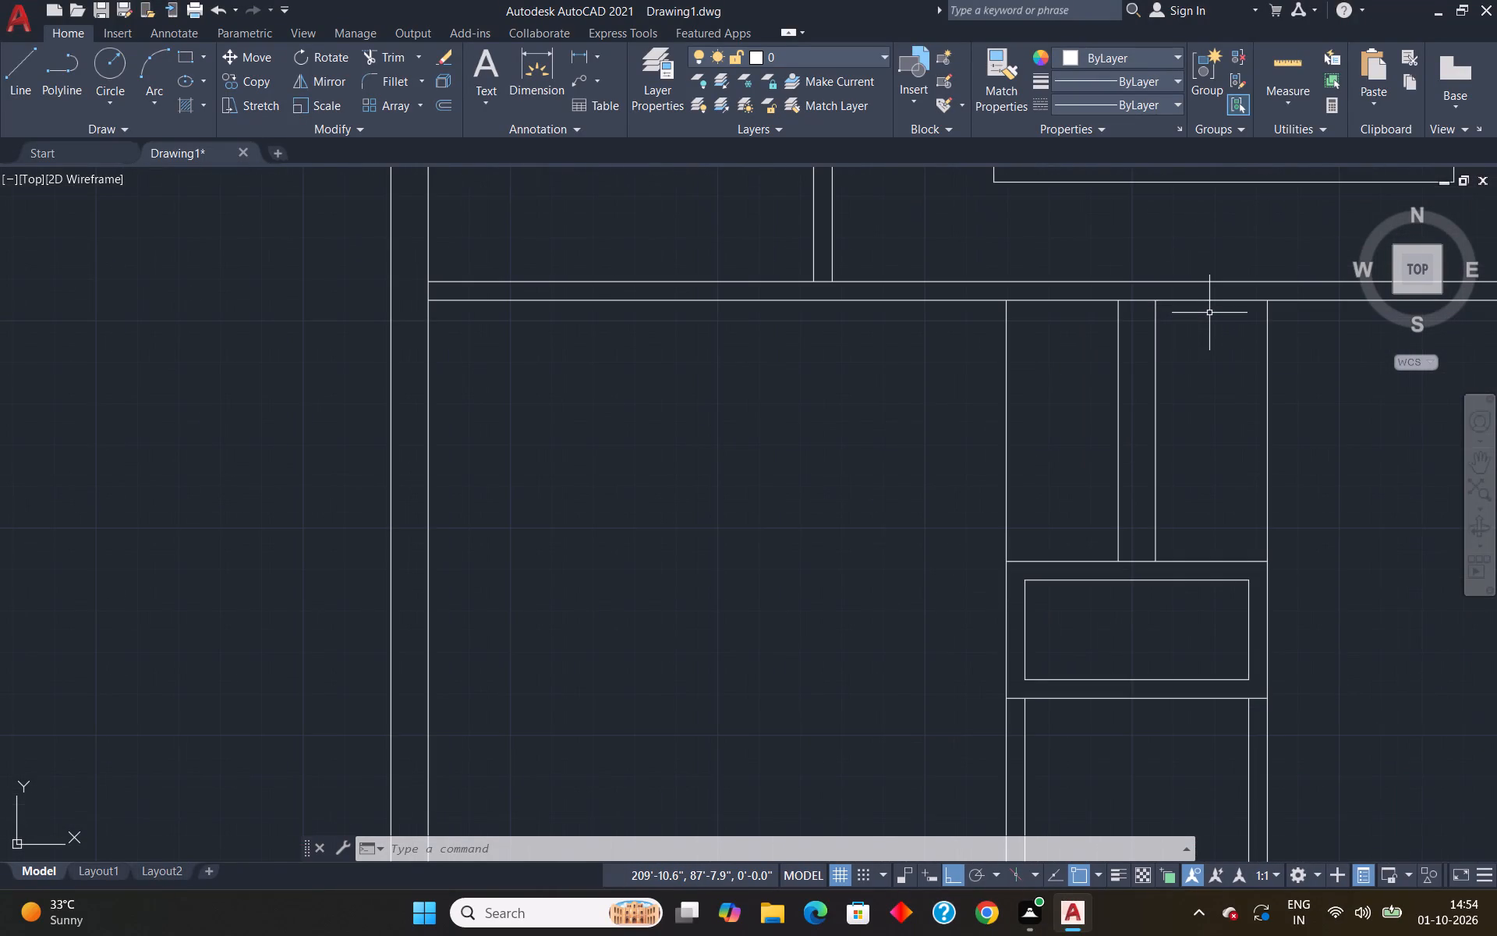
pyautogui.write('tr')
pyautogui.press('Return')
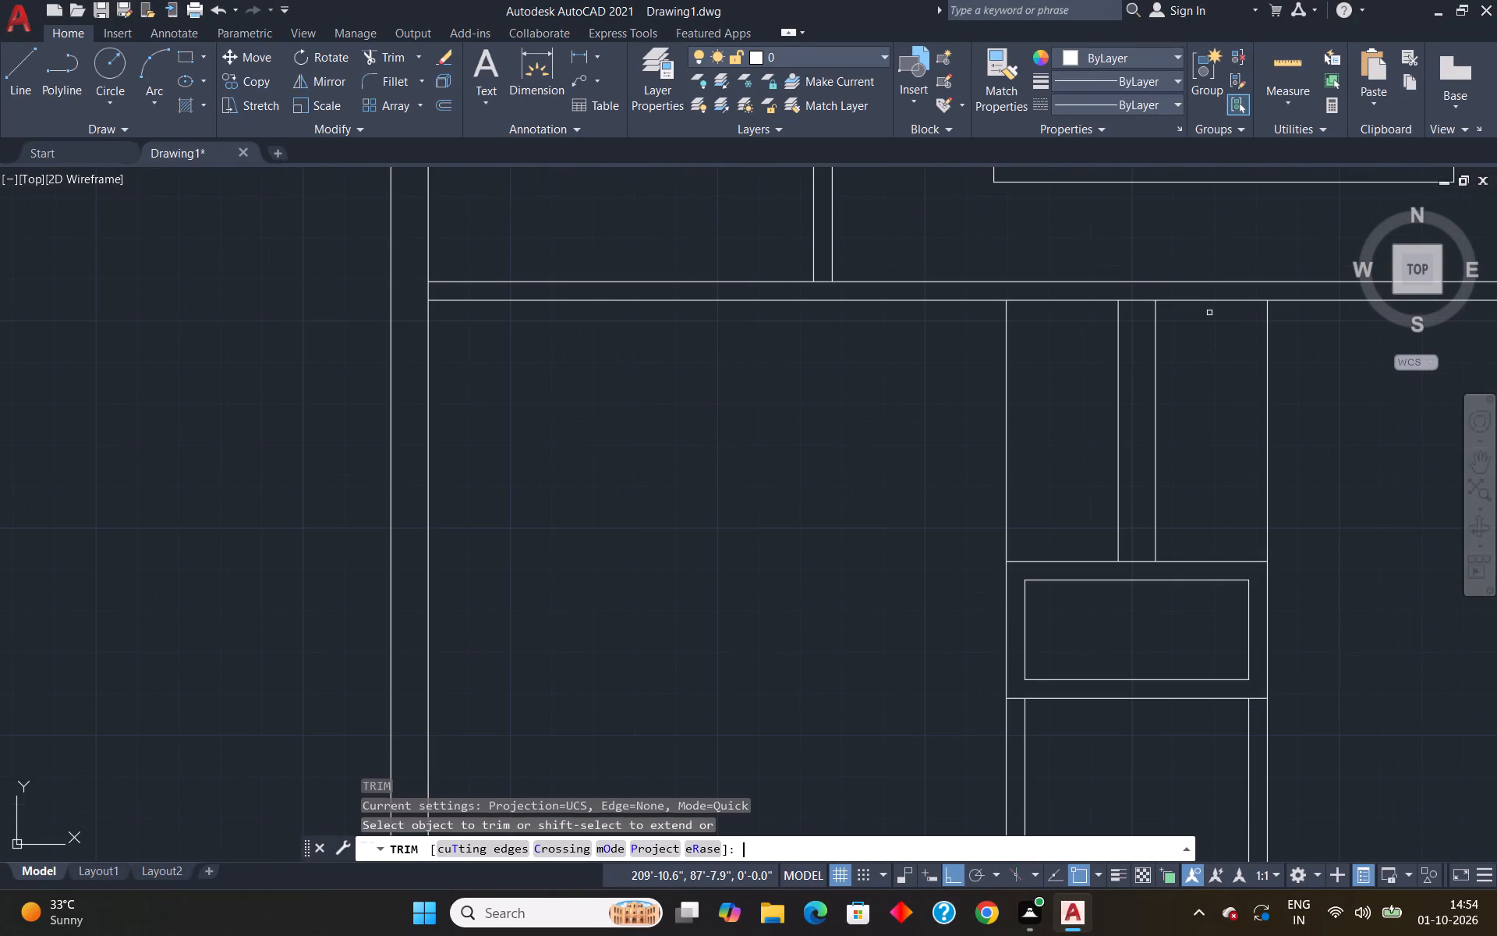
pyautogui.click(1138, 299)
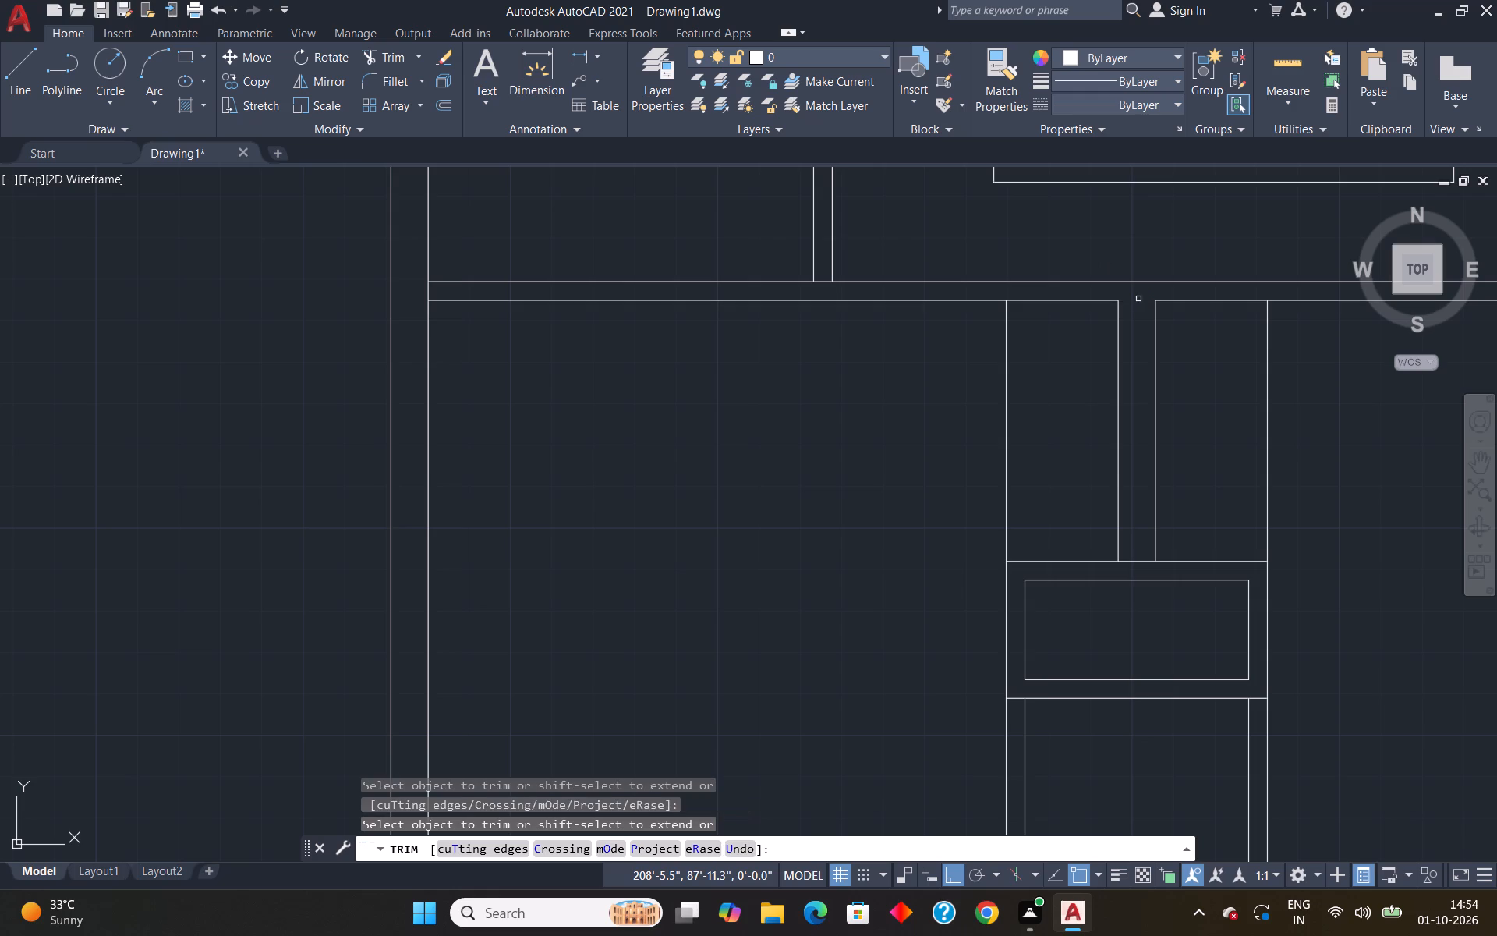
pyautogui.press('Escape')
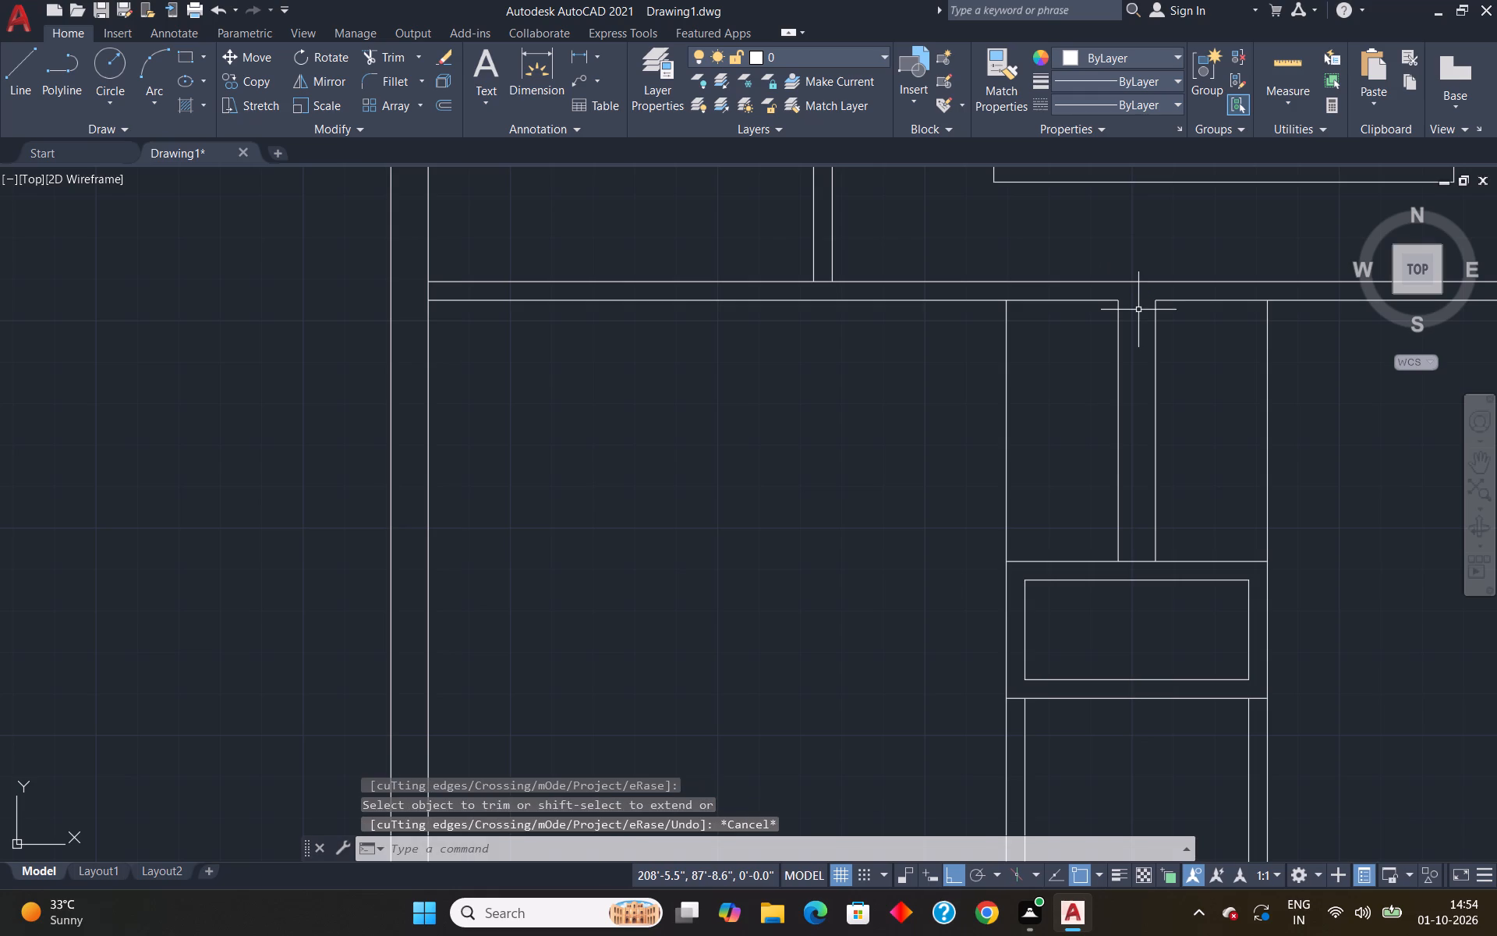
# Offset the east face line of the northeast room's partition 2'6" eastward.
pyautogui.scroll(-4, 1138, 310)
pyautogui.scroll(2, 1238, 296)
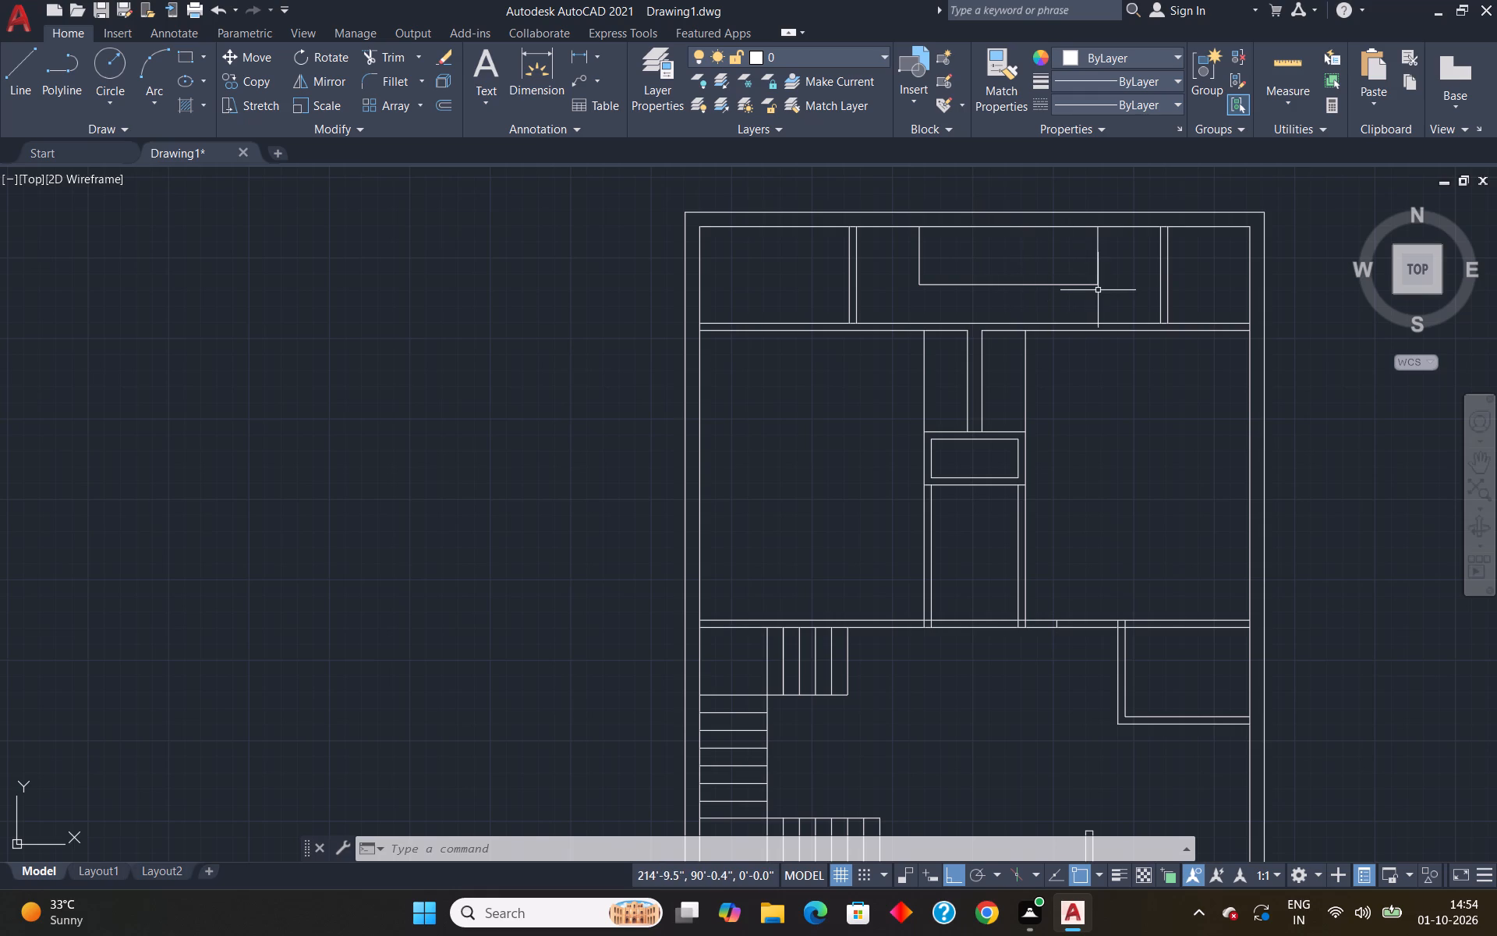
pyautogui.press('o')
pyautogui.press('Return')
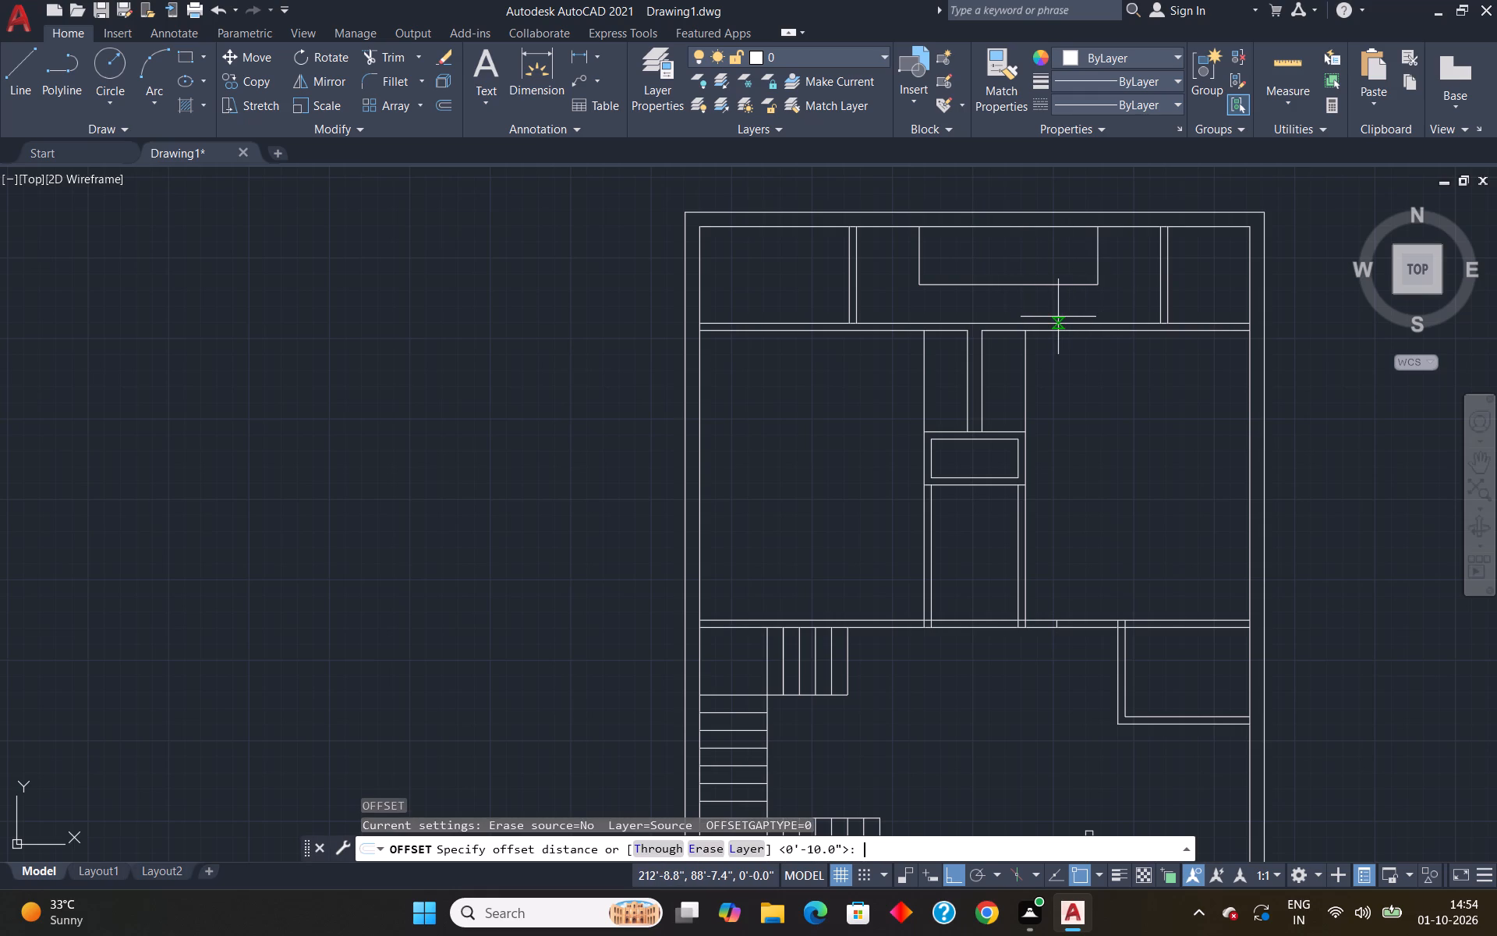
pyautogui.write("2'6")
pyautogui.hotkey('shift', '"')
pyautogui.press('Return')
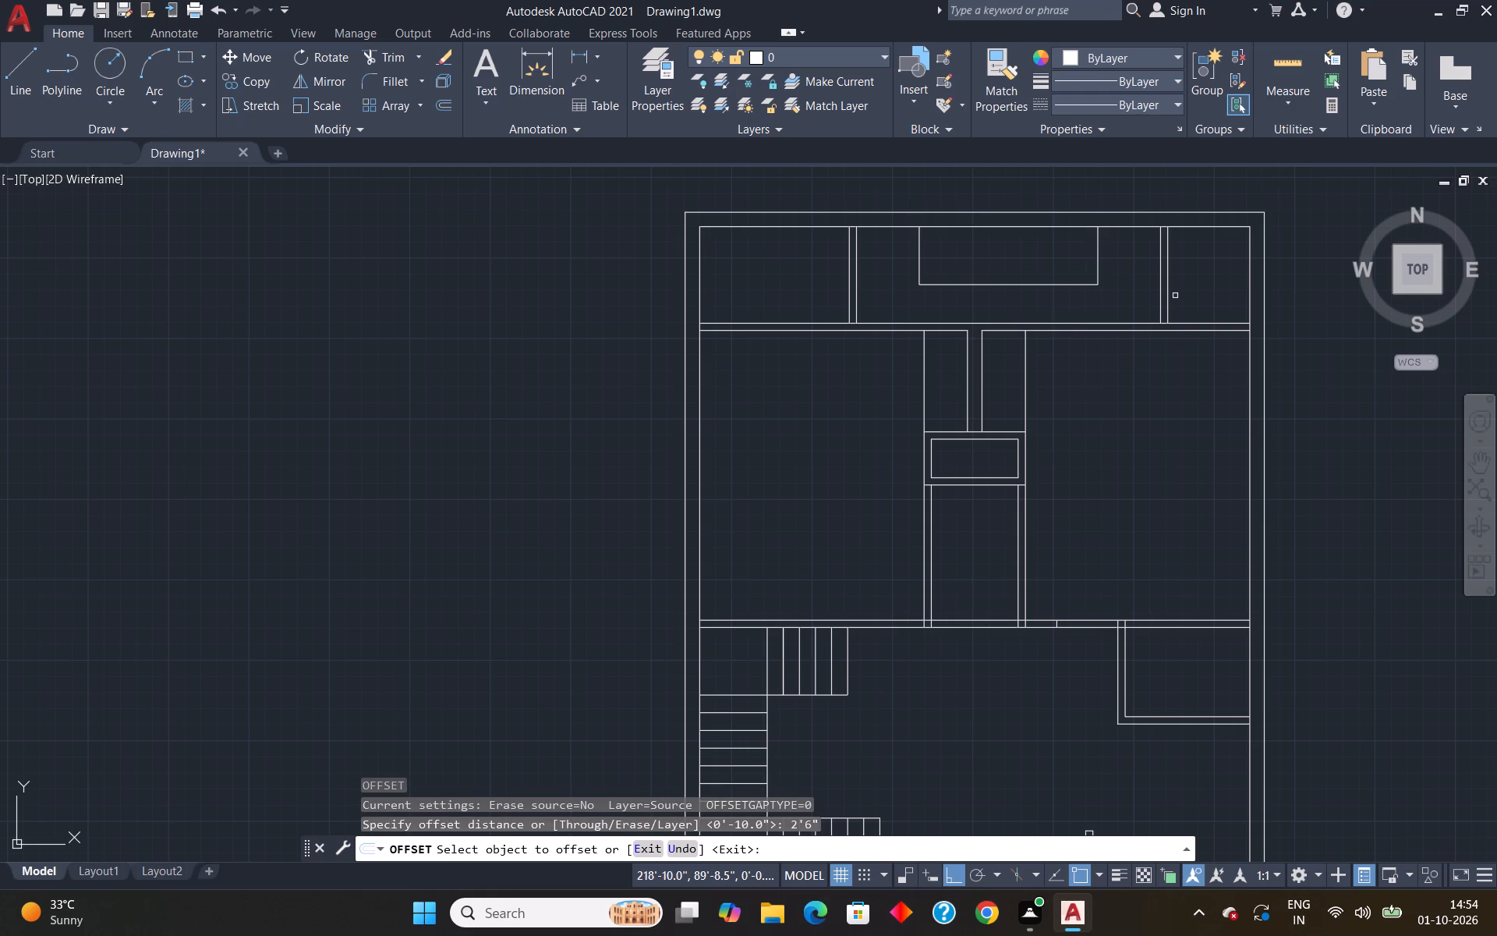
pyautogui.click(1170, 296)
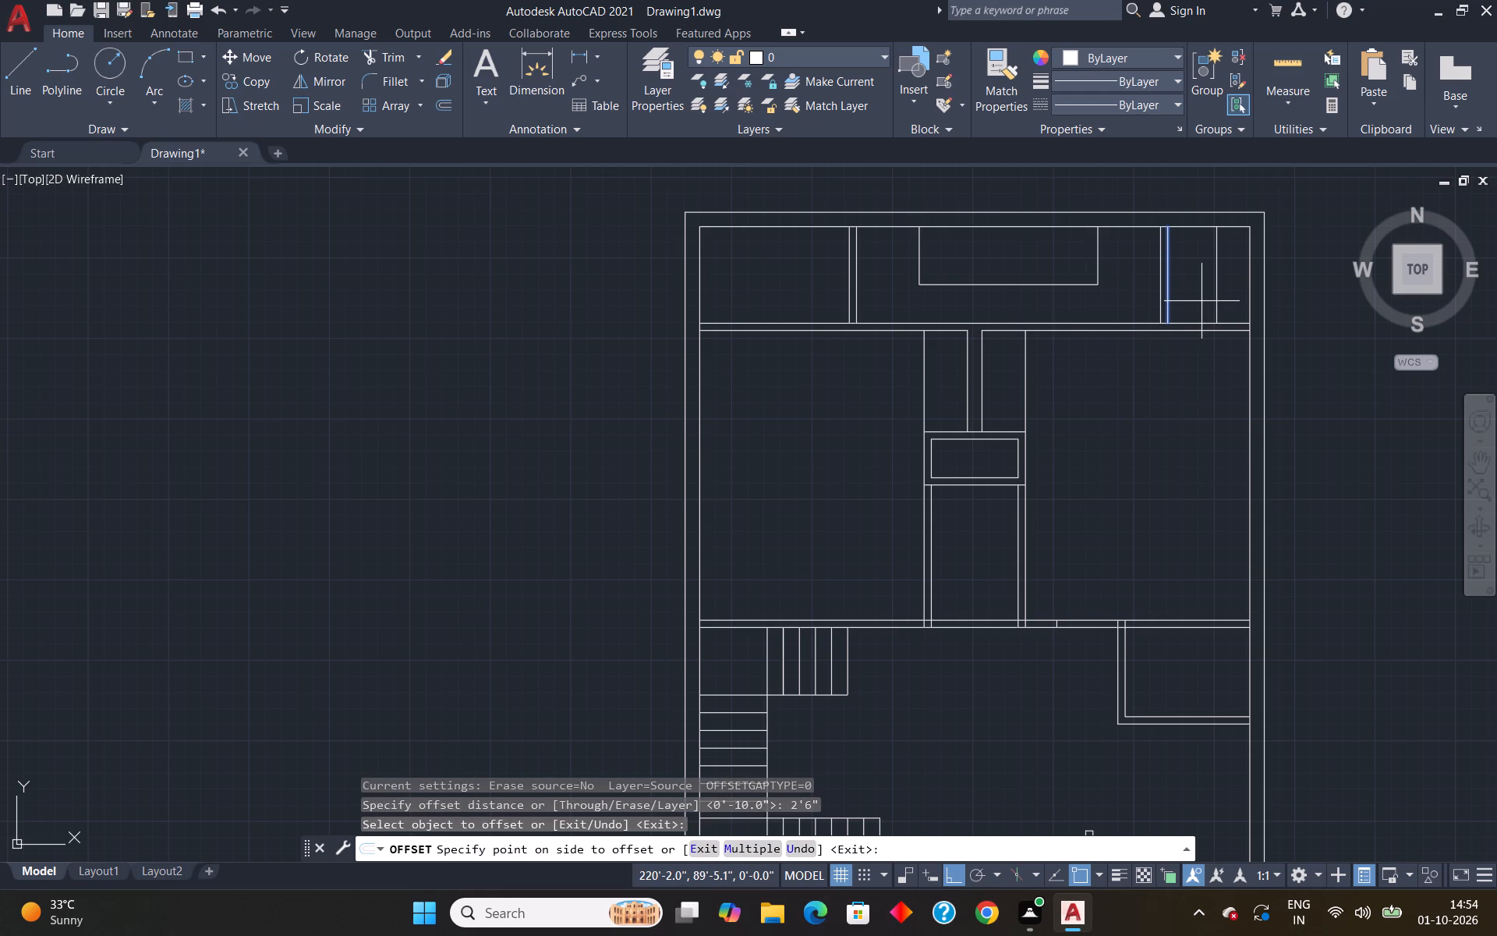
pyautogui.click(1201, 301)
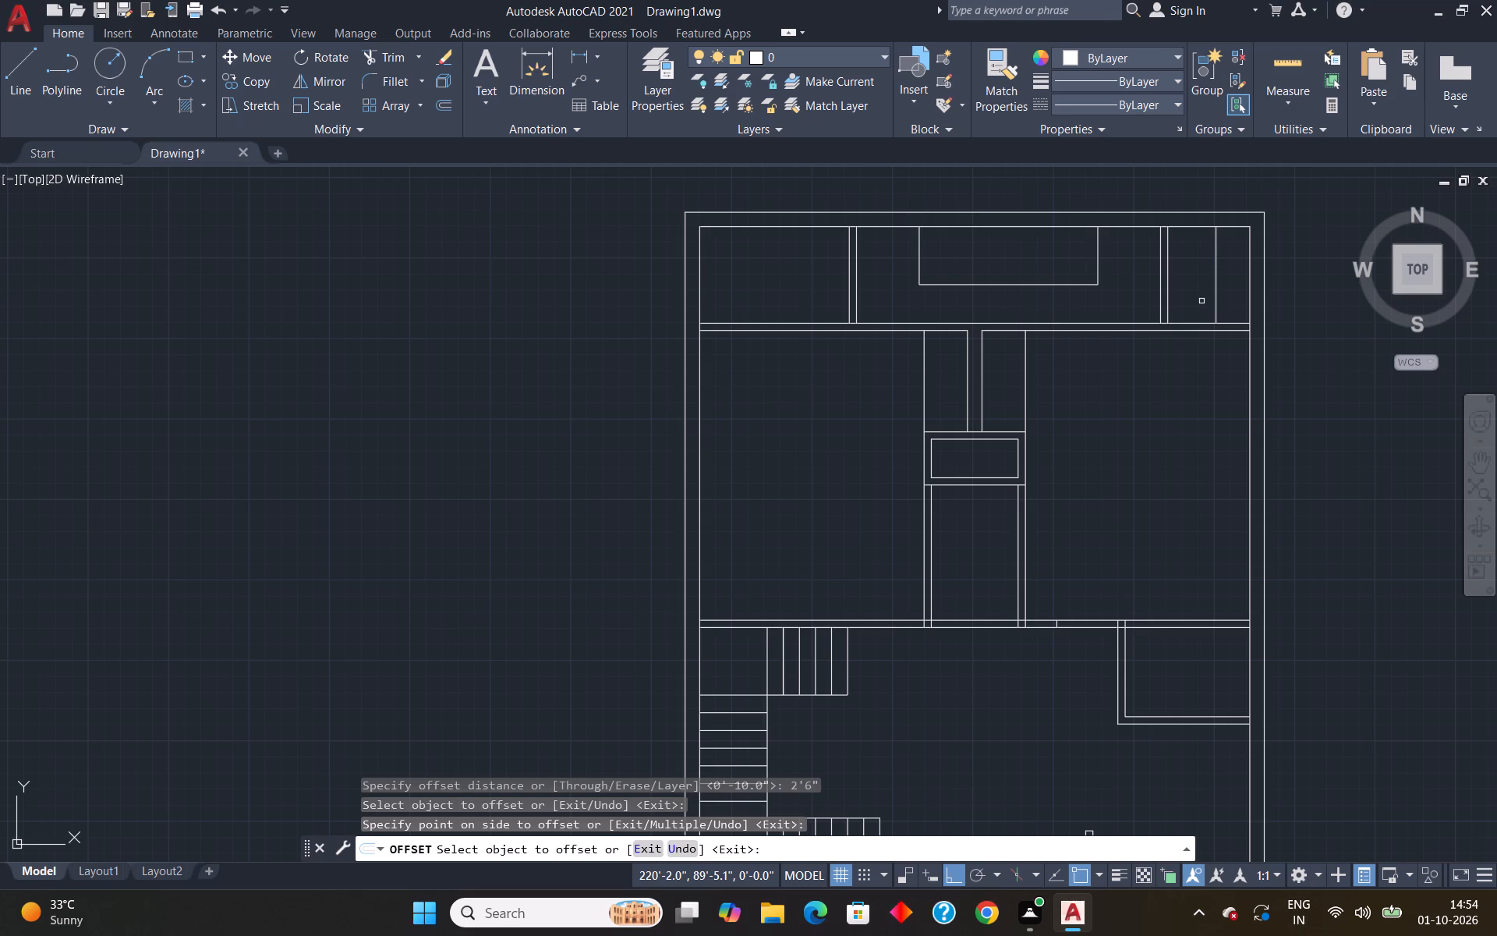
pyautogui.press('Escape')
# Draw a 2'6" horizontal line from the midpoint of the new offset line west to the partition's east face.
pyautogui.press('l')
pyautogui.press('Return')
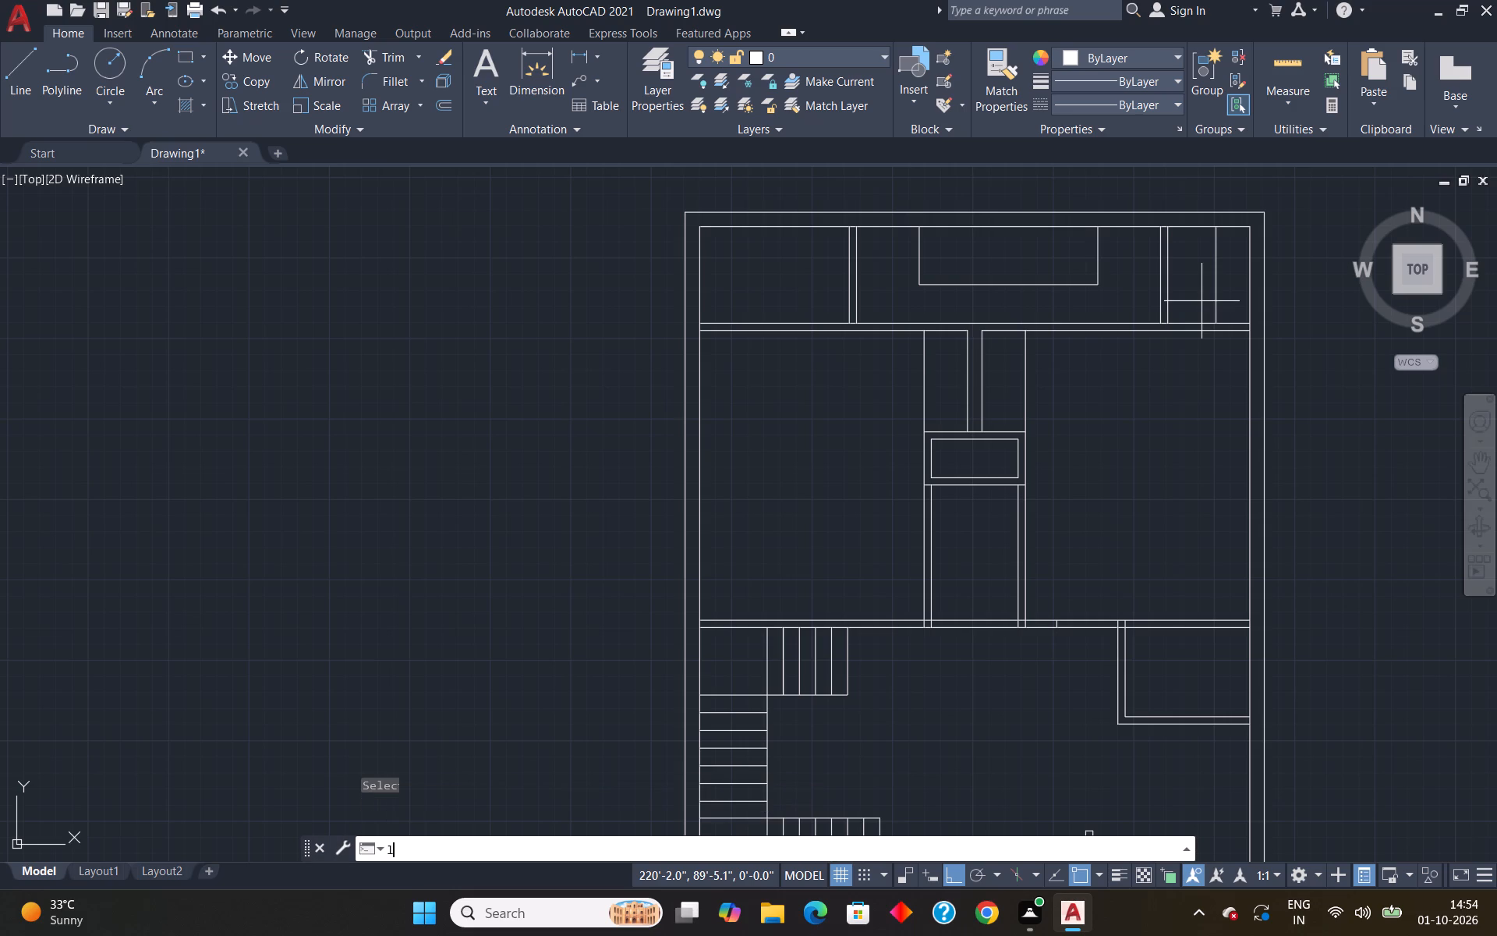
pyautogui.click(1216, 276)
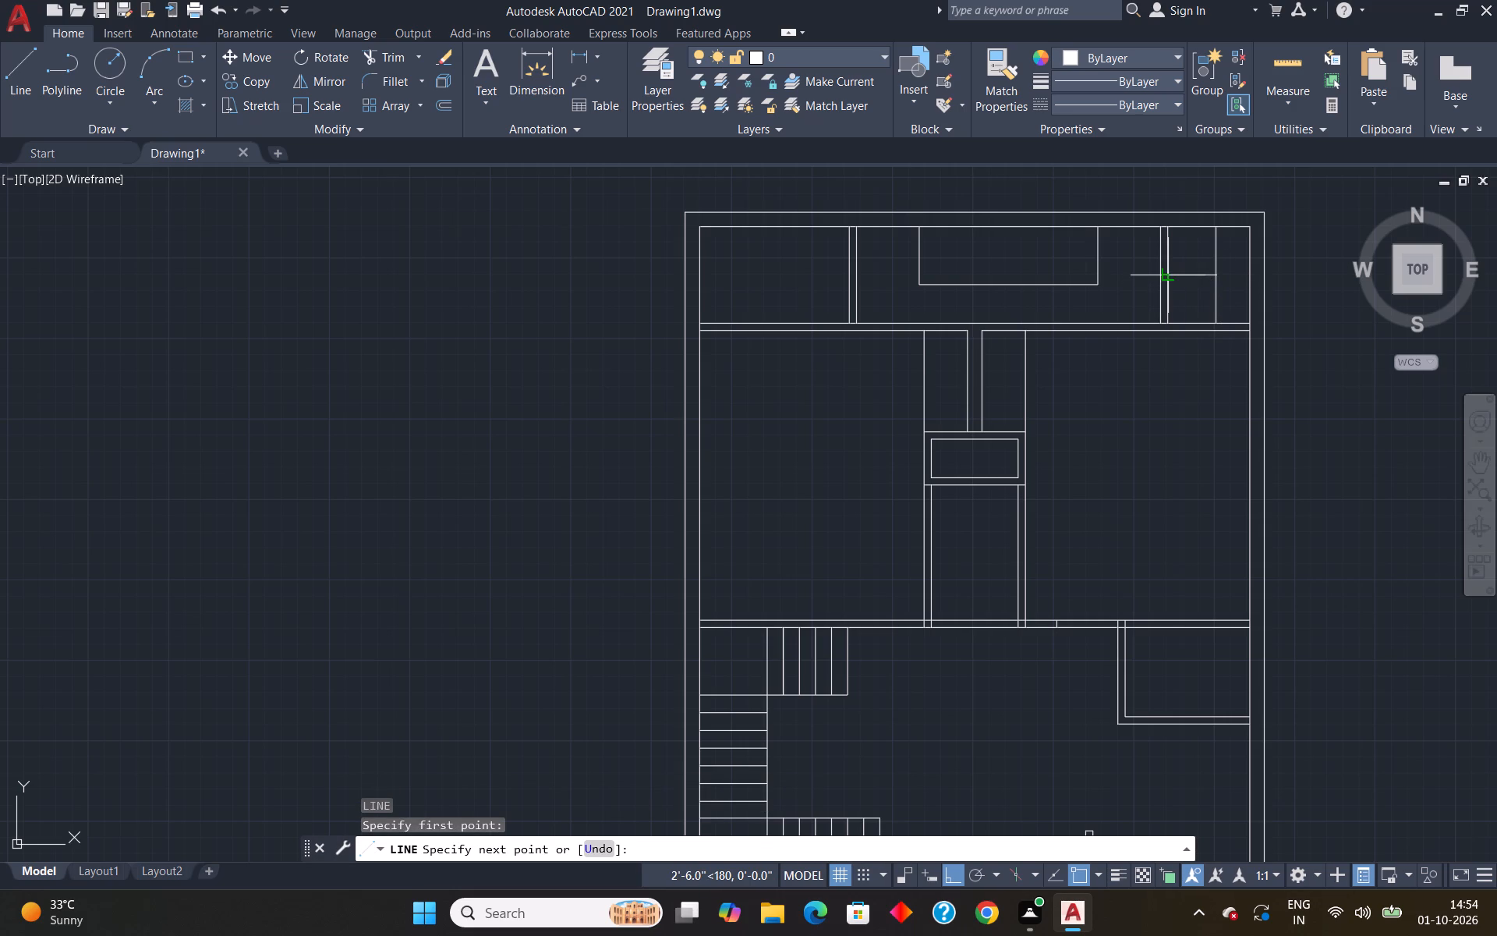
pyautogui.click(1171, 278)
pyautogui.press('Escape')
# Trim the offset vertical line's portion north of the new horizontal line in the northeast room.
pyautogui.write('tr')
pyautogui.press('Return')
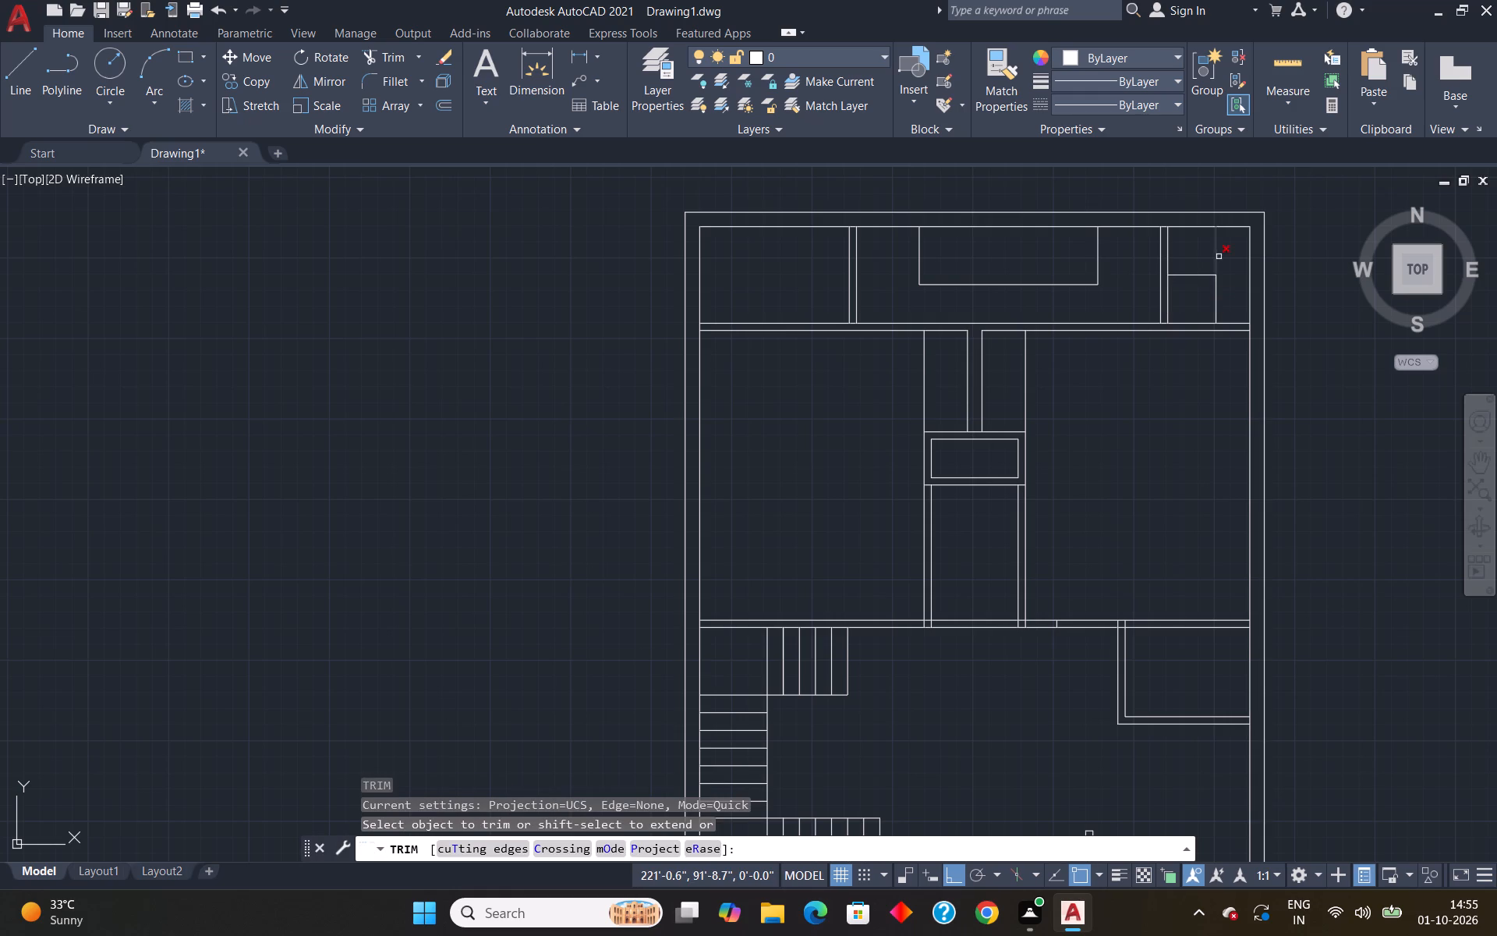
pyautogui.click(1213, 260)
pyautogui.click(1216, 261)
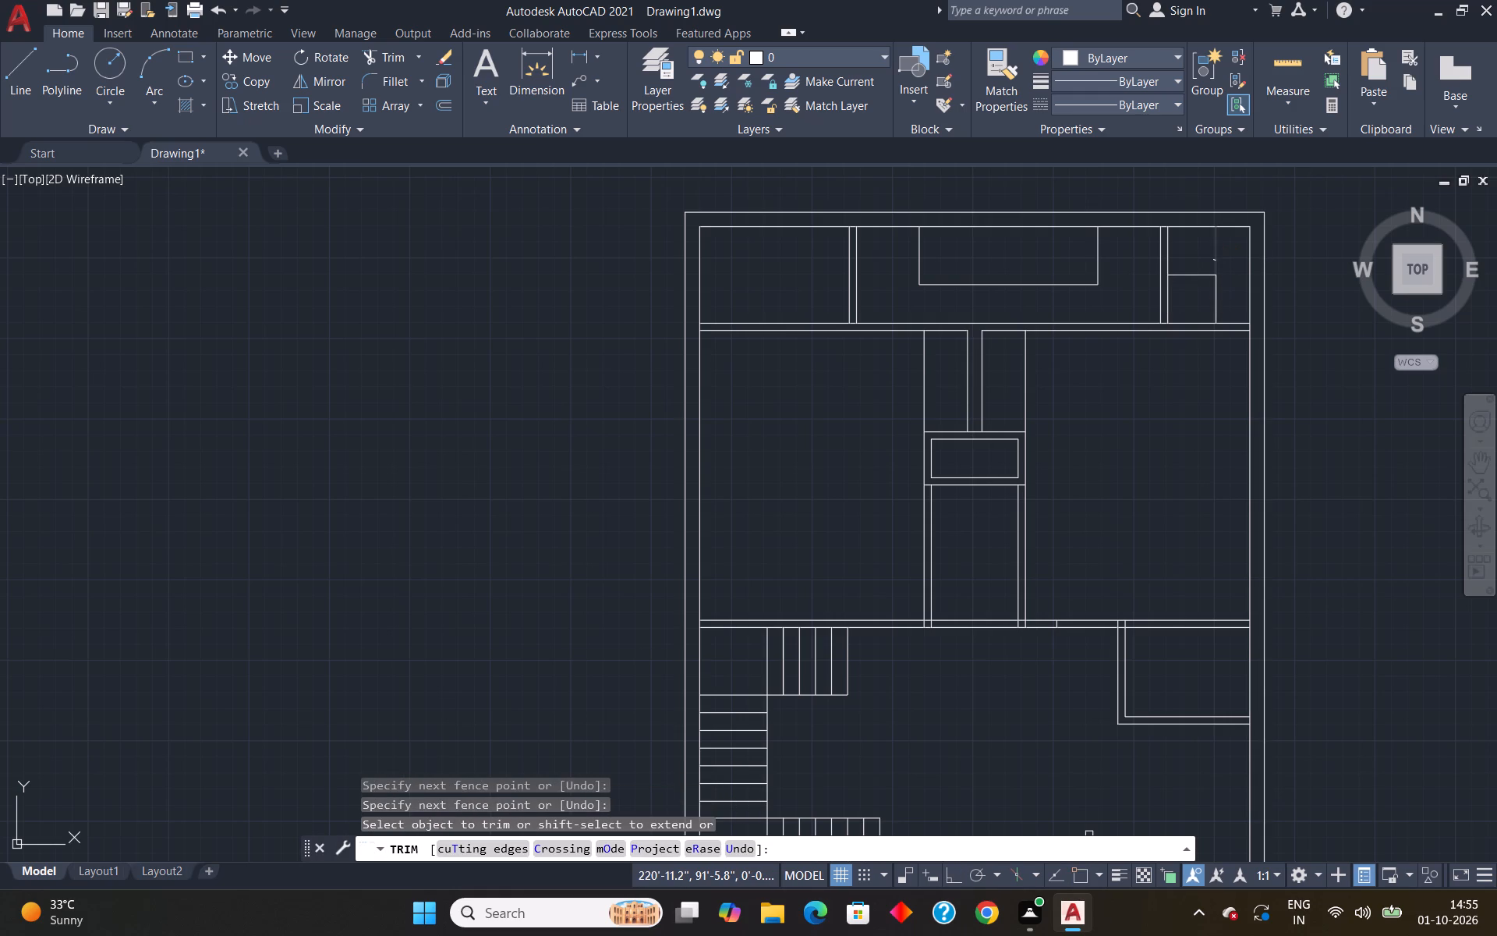
pyautogui.press('Escape')
# Move the 2'6" horizontal line in the northeast room straight north, partway toward the north outer wall.
pyautogui.scroll(-2, 1217, 298)
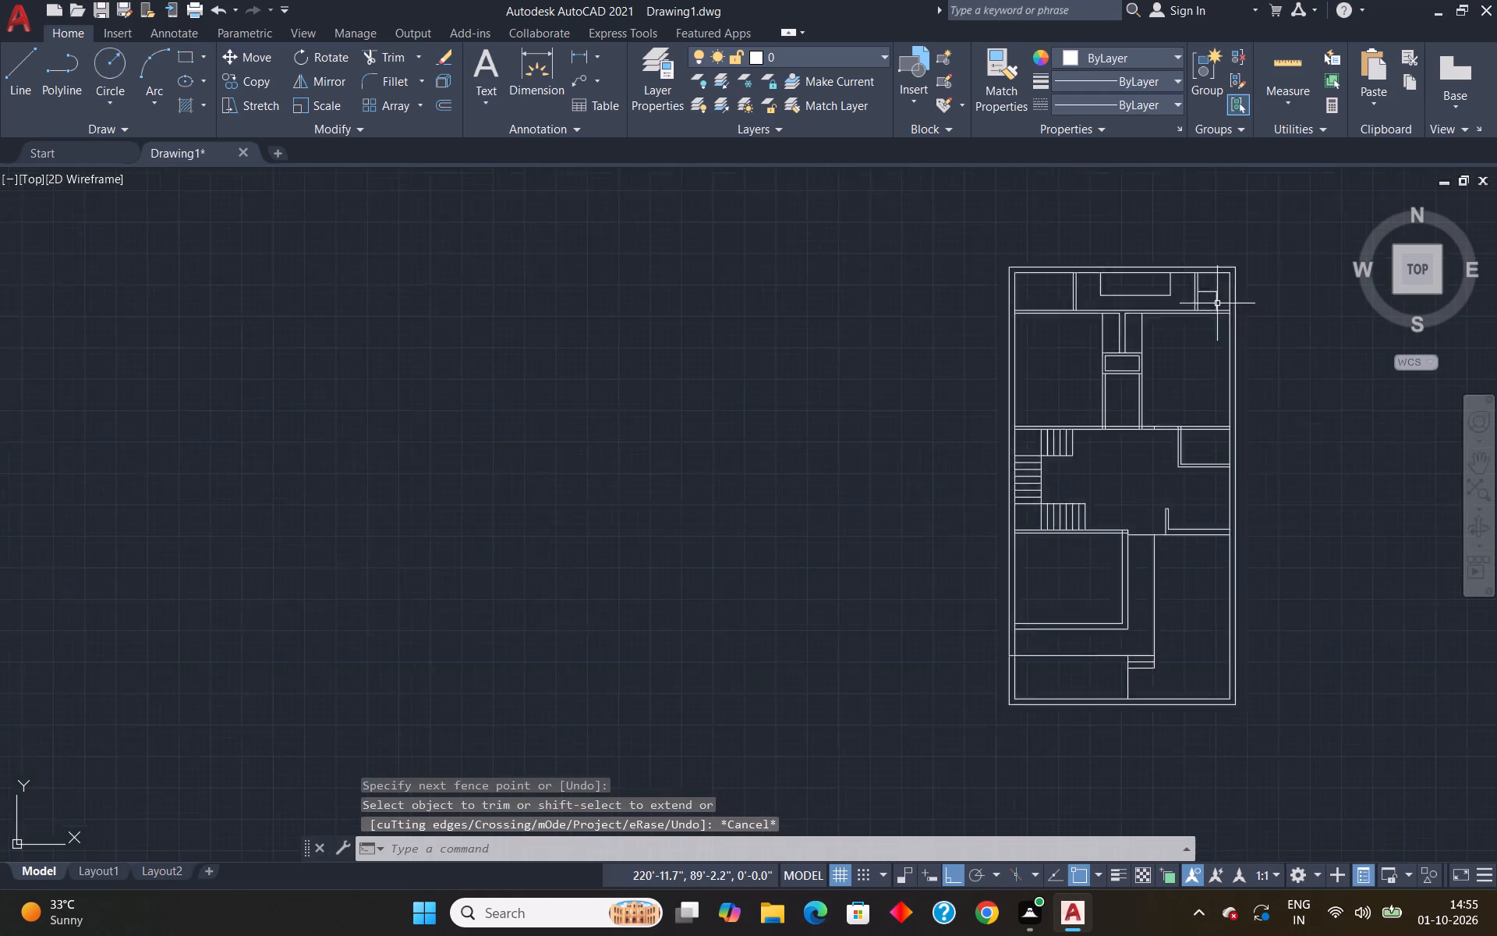
pyautogui.scroll(-1, 1217, 303)
pyautogui.scroll(1, 1229, 328)
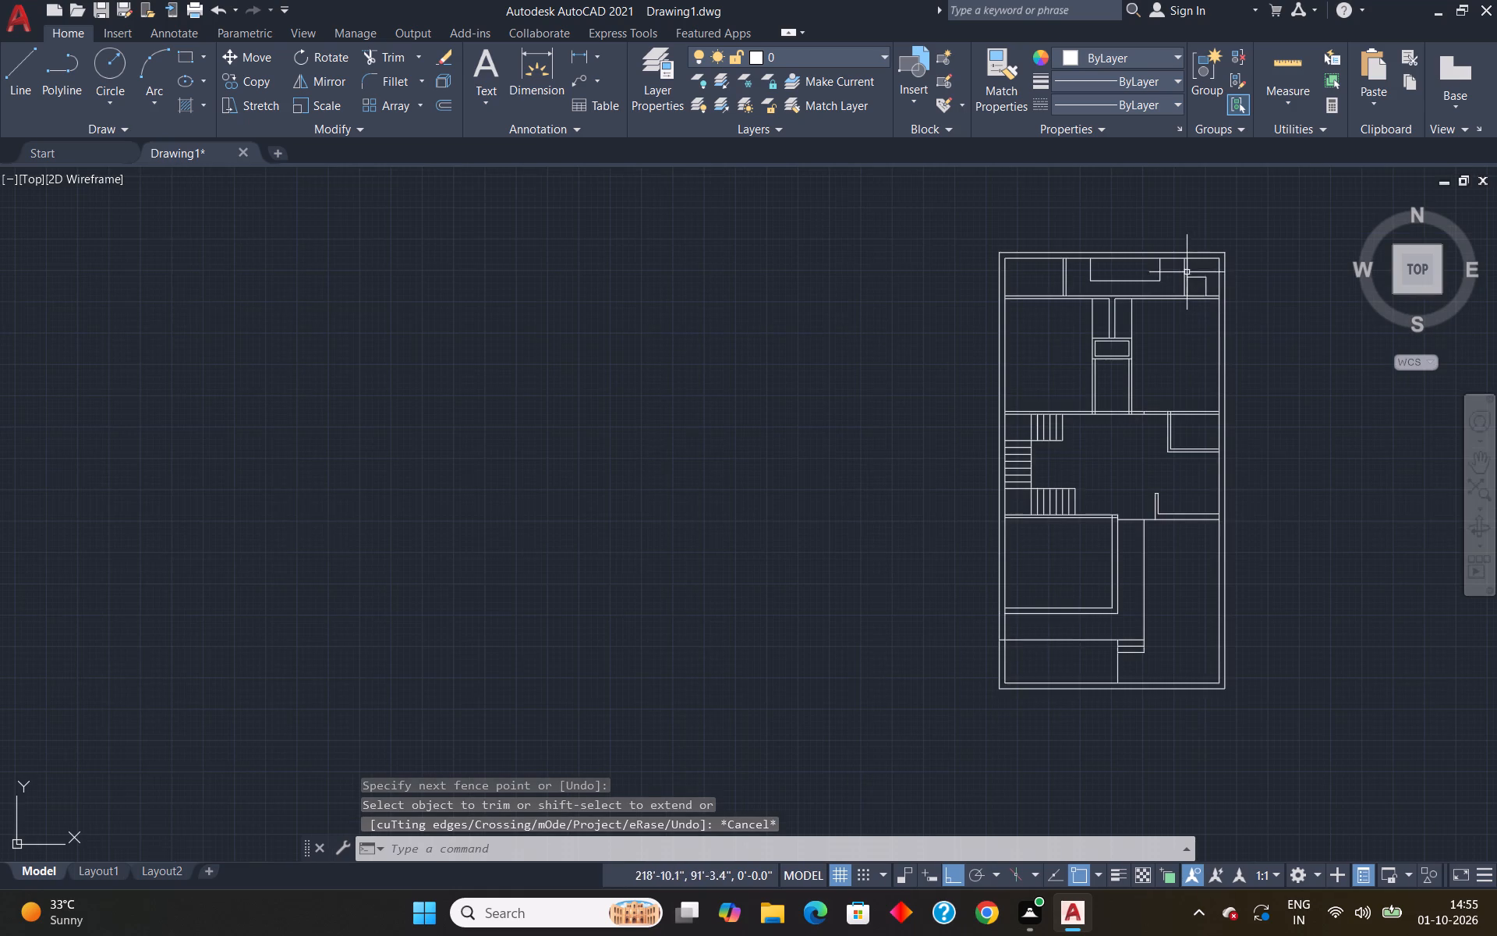
pyautogui.scroll(3, 1173, 271)
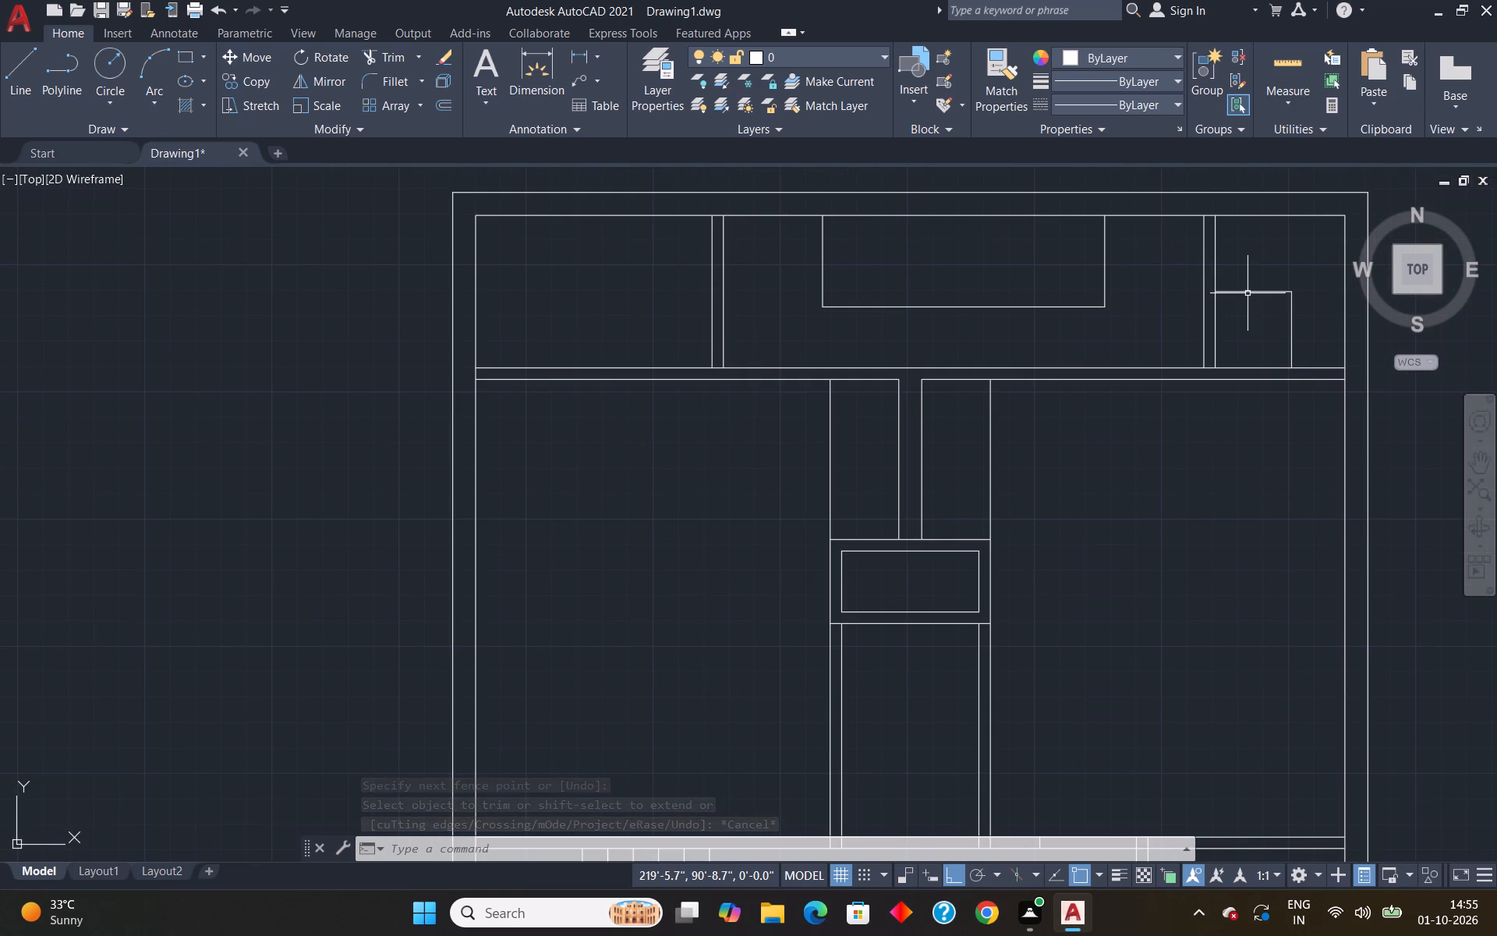
pyautogui.click(1247, 293)
pyautogui.press('m')
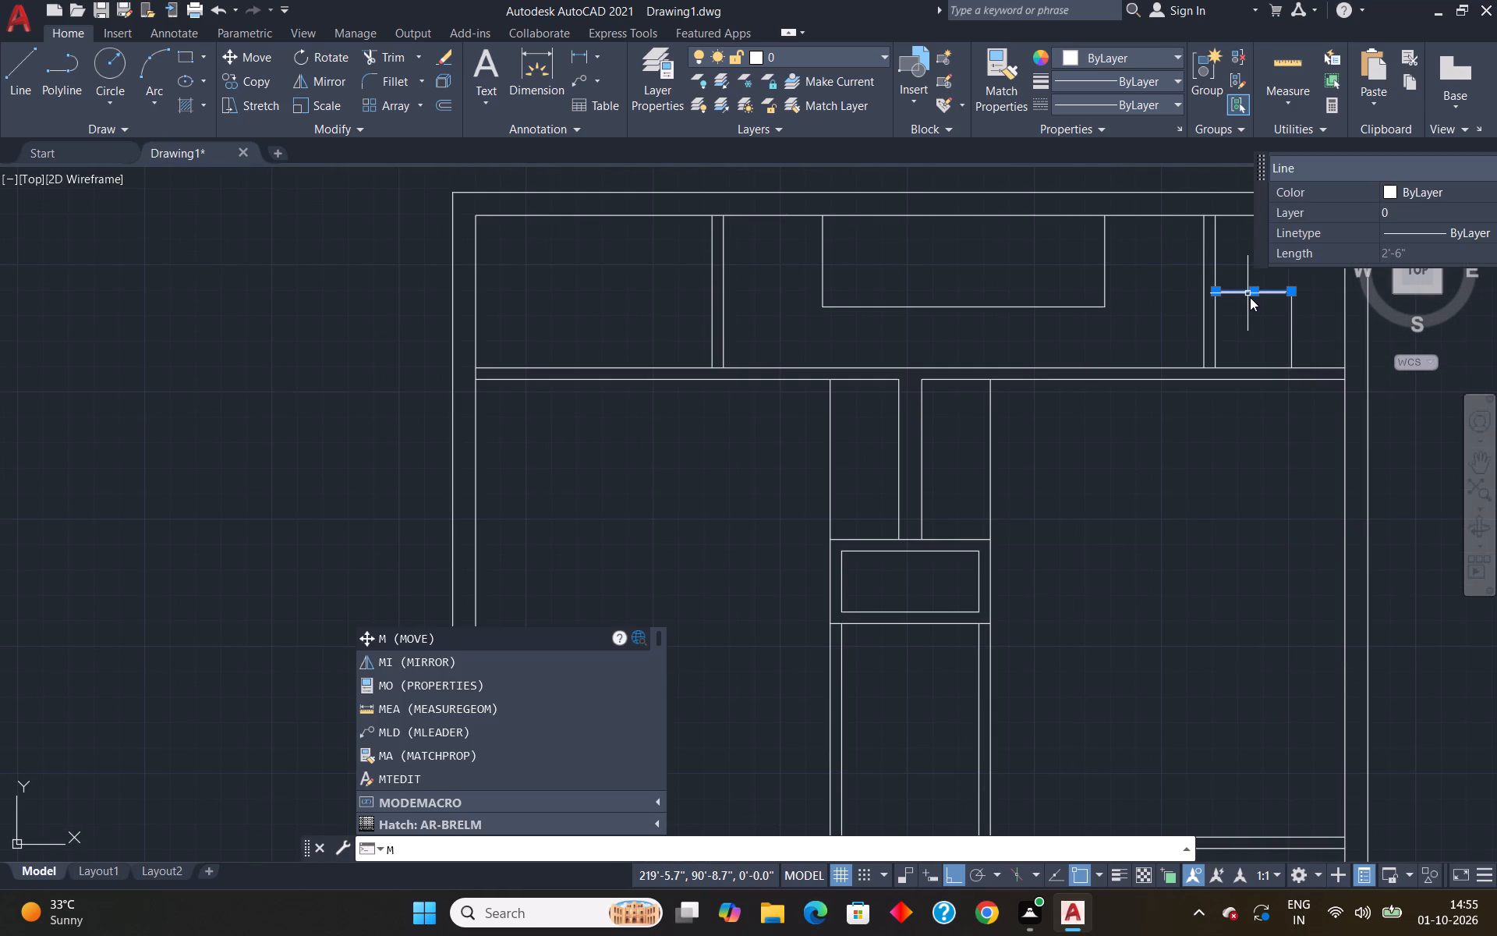
pyautogui.press('Return')
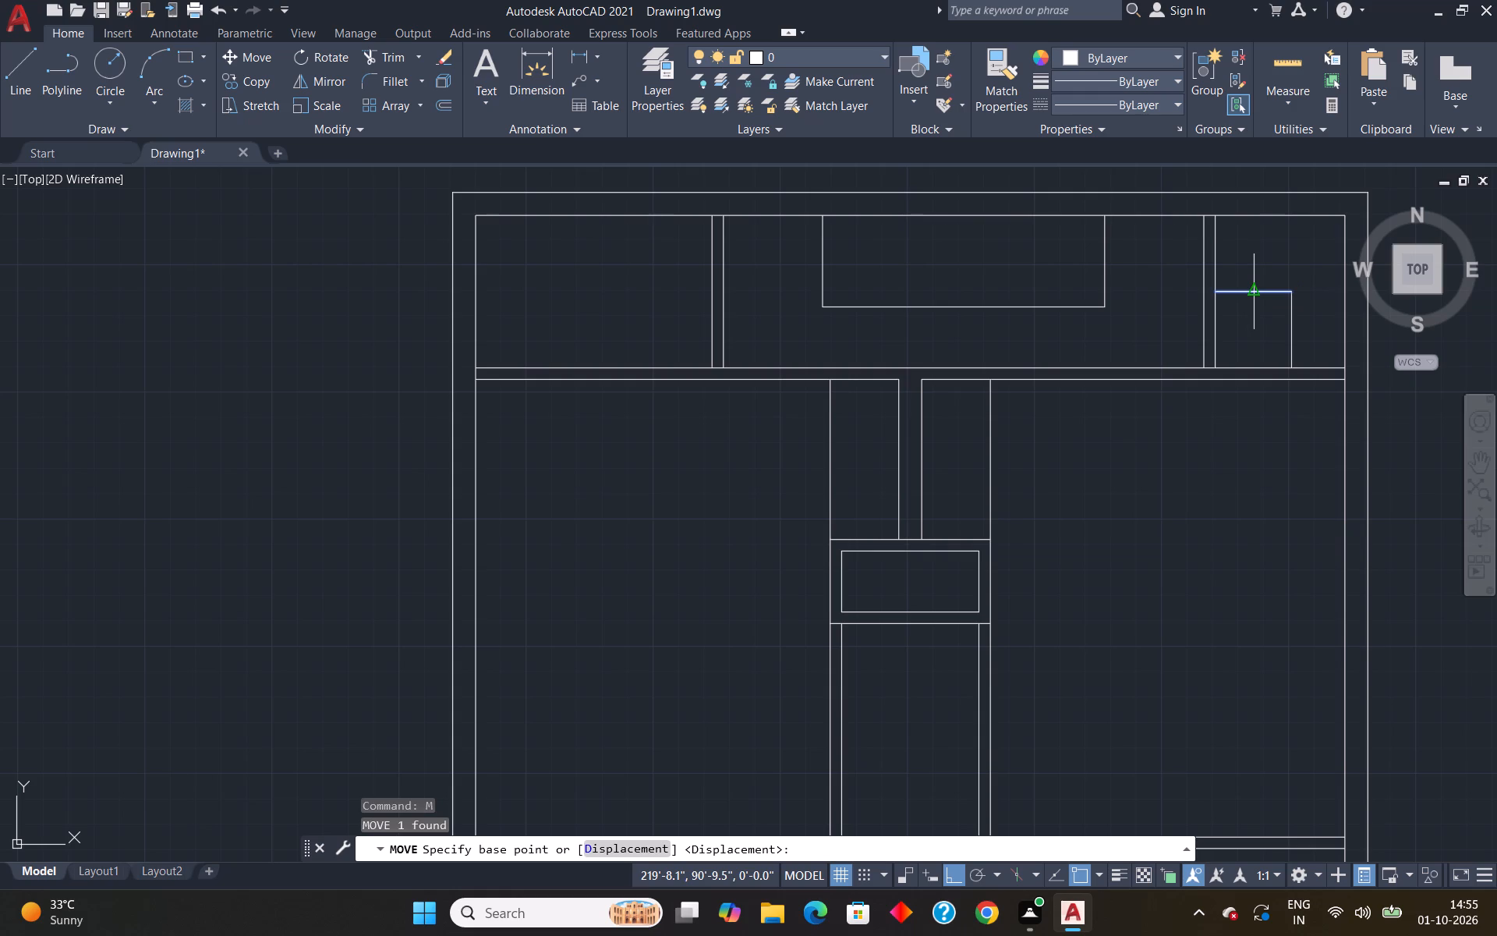
pyautogui.click(1253, 294)
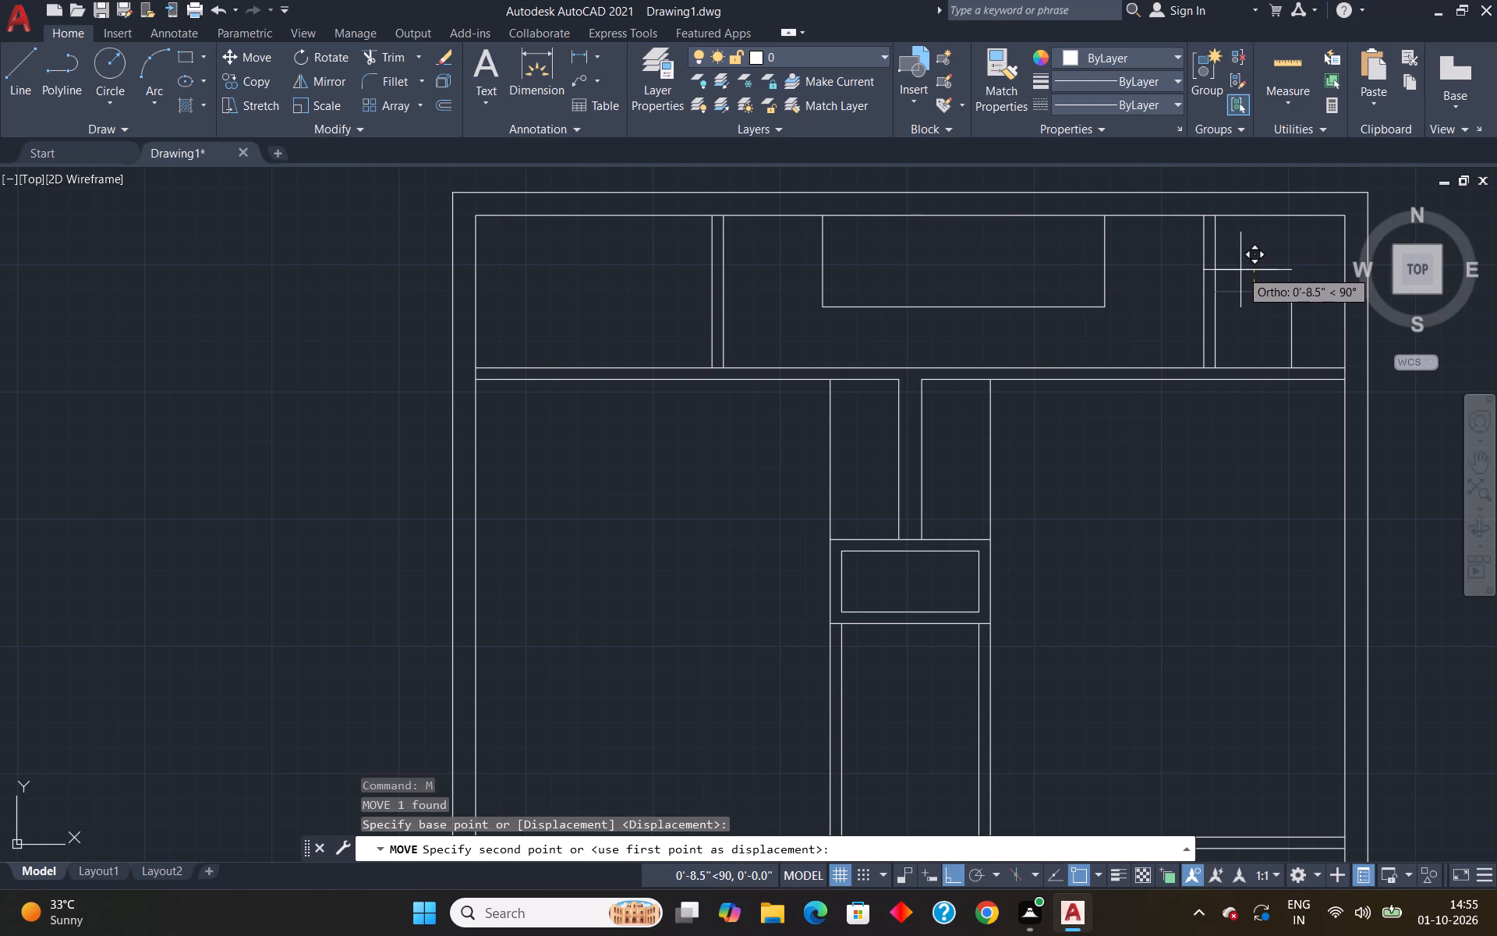
pyautogui.click(1242, 262)
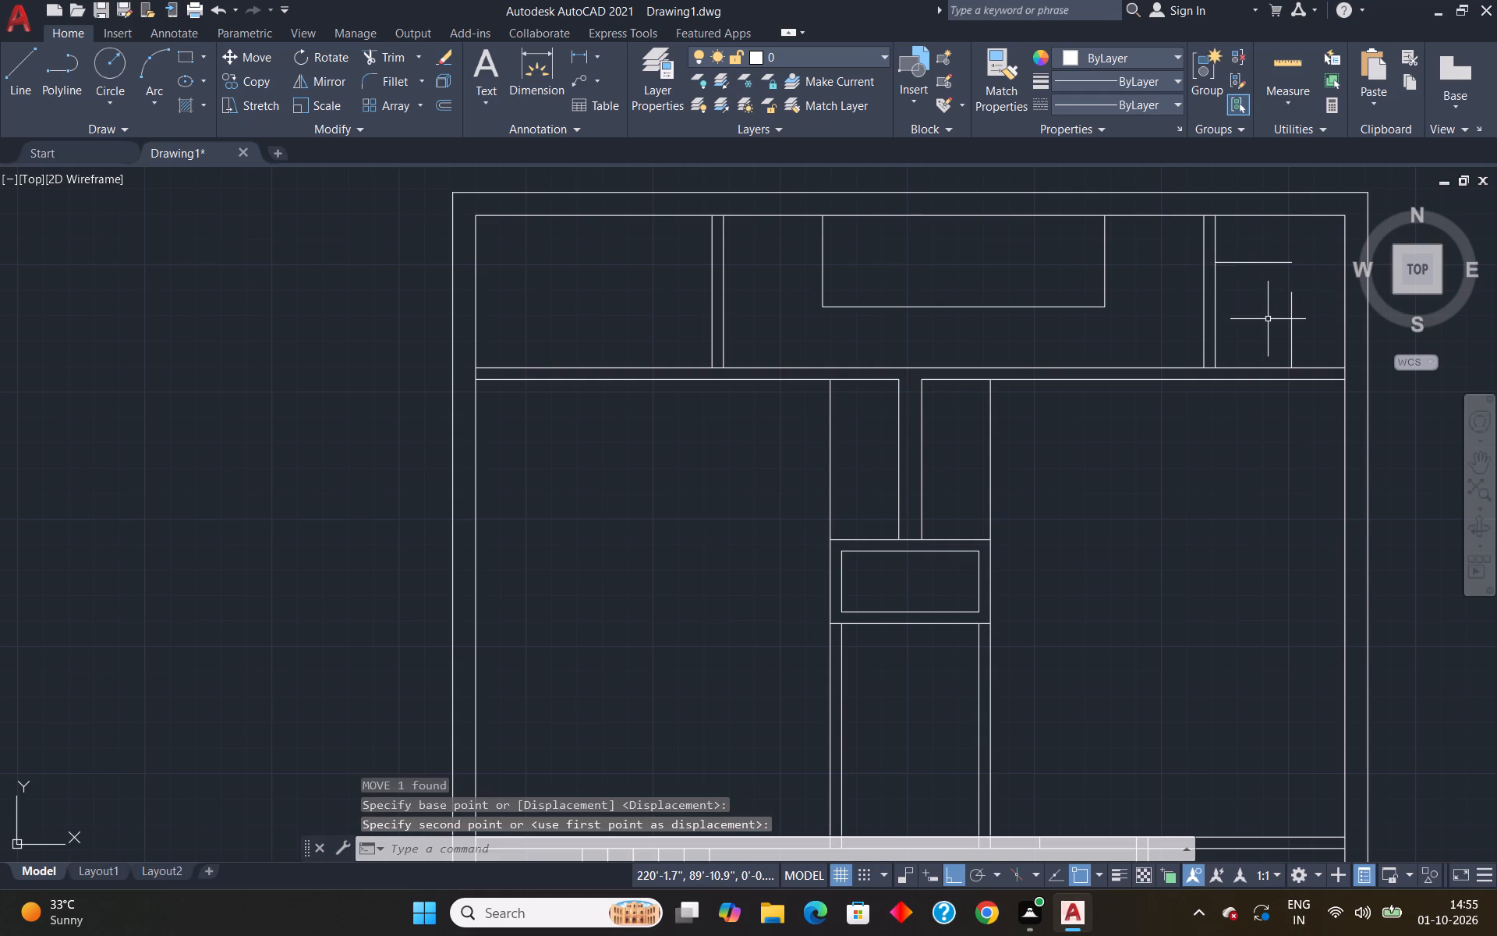
pyautogui.press('Escape')
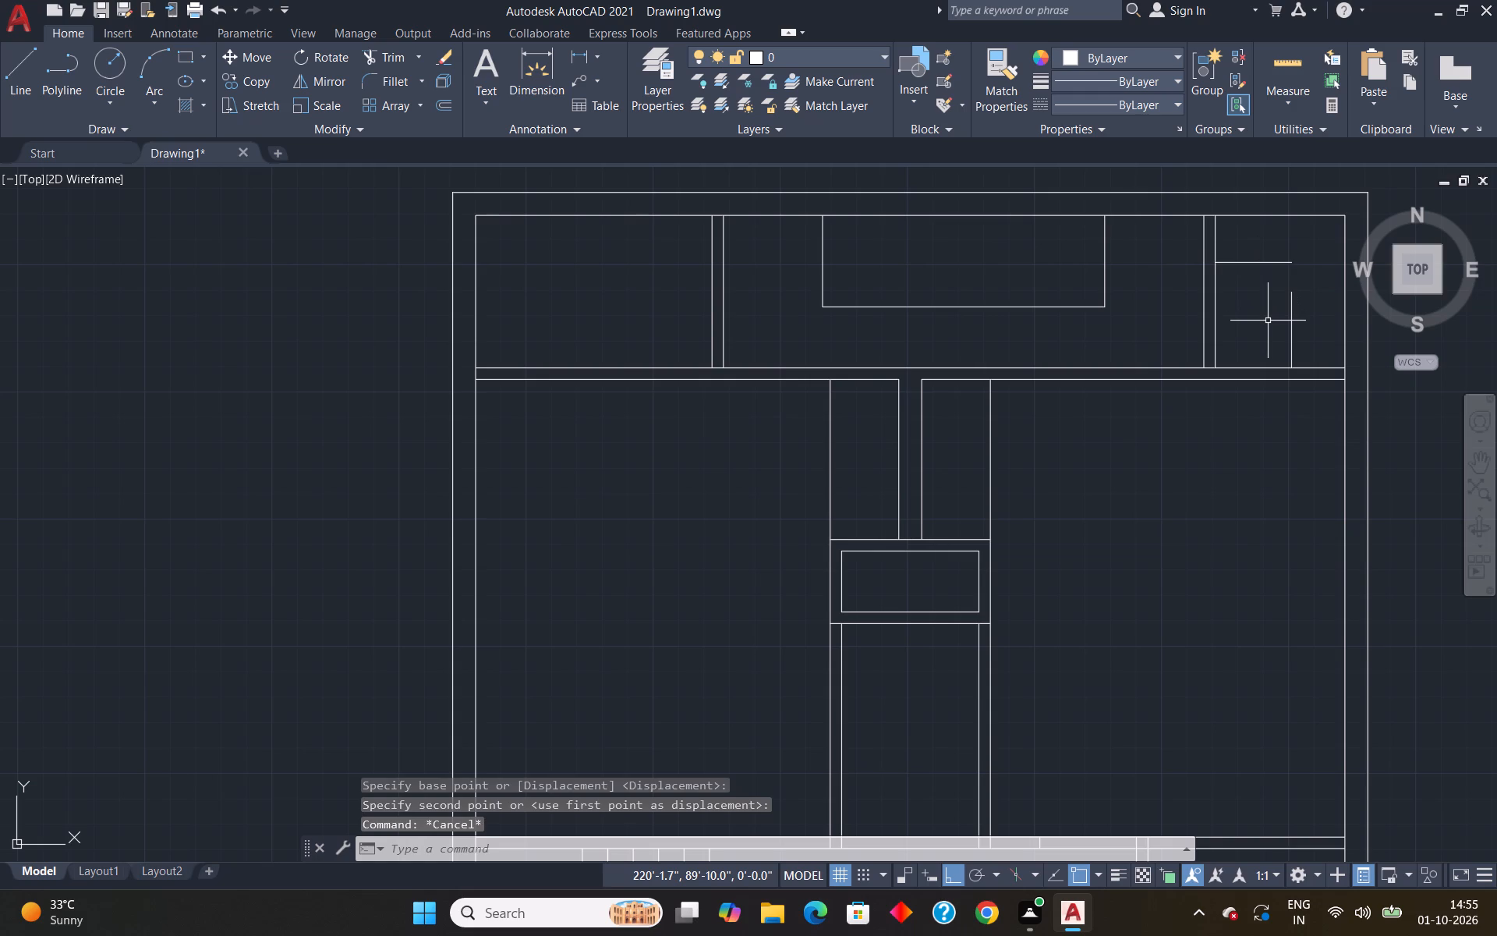
# Extend the short vertical line in the northeast room north to the moved horizontal line.
pyautogui.write('ex')
pyautogui.press('Return')
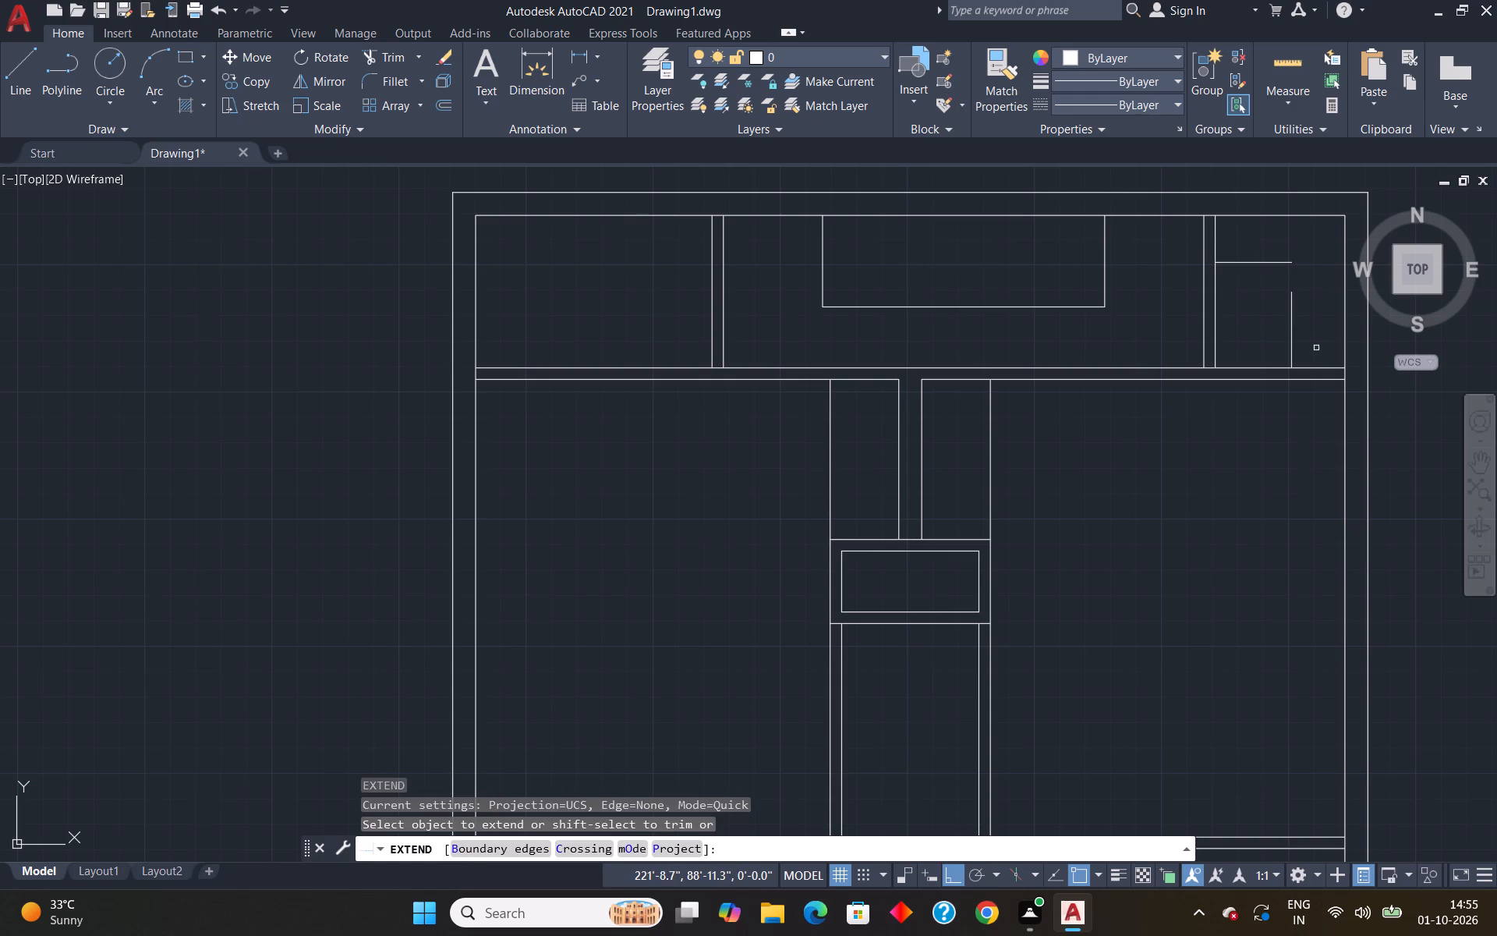
pyautogui.click(1293, 304)
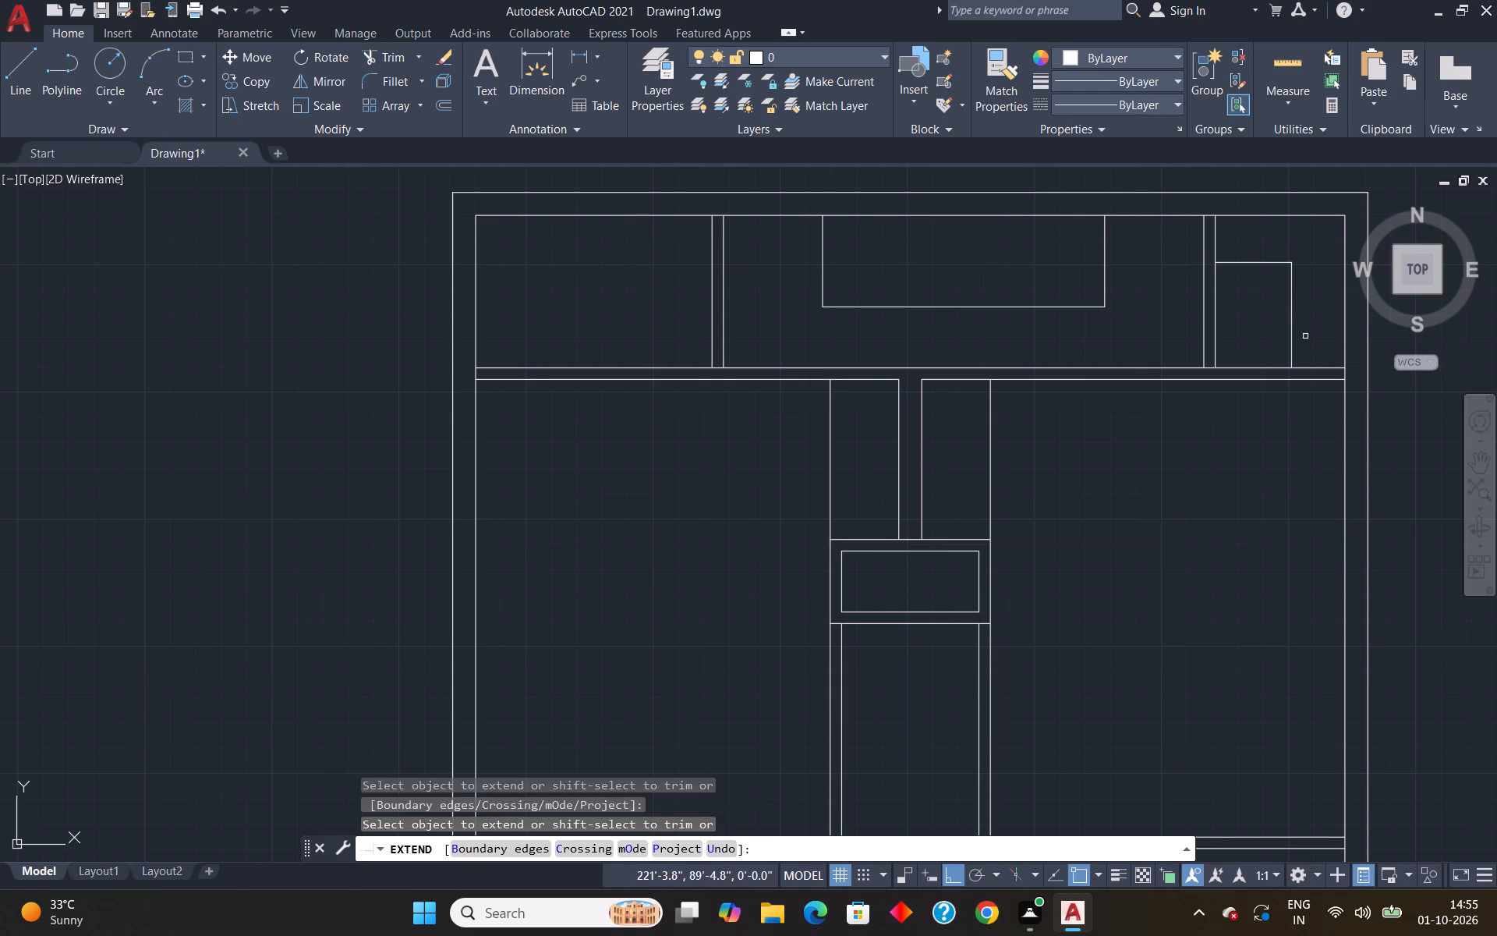
pyautogui.press('Escape')
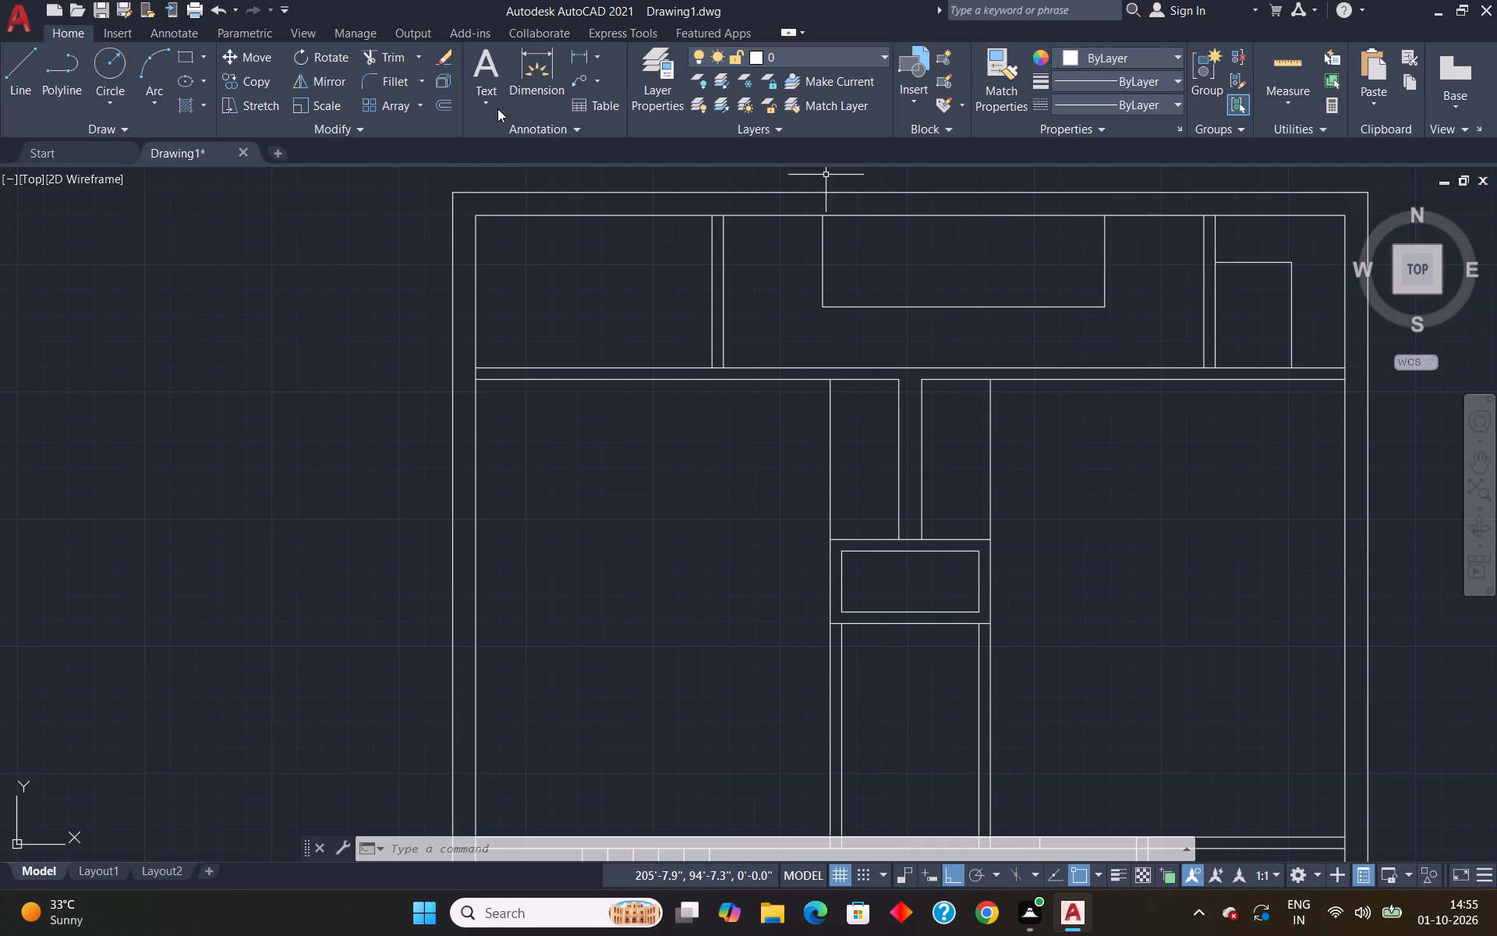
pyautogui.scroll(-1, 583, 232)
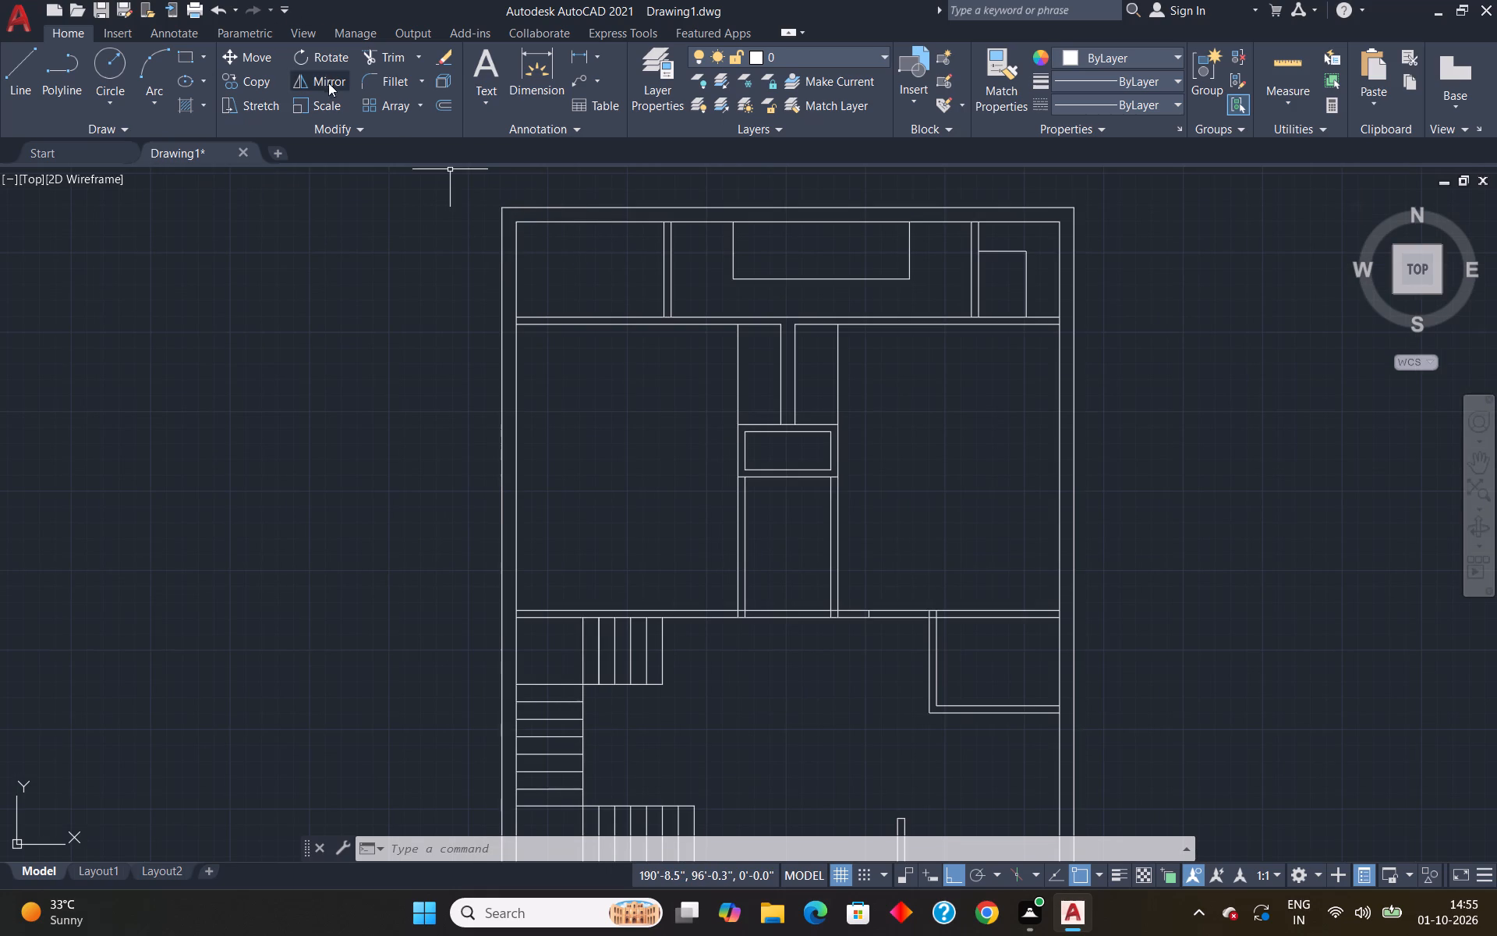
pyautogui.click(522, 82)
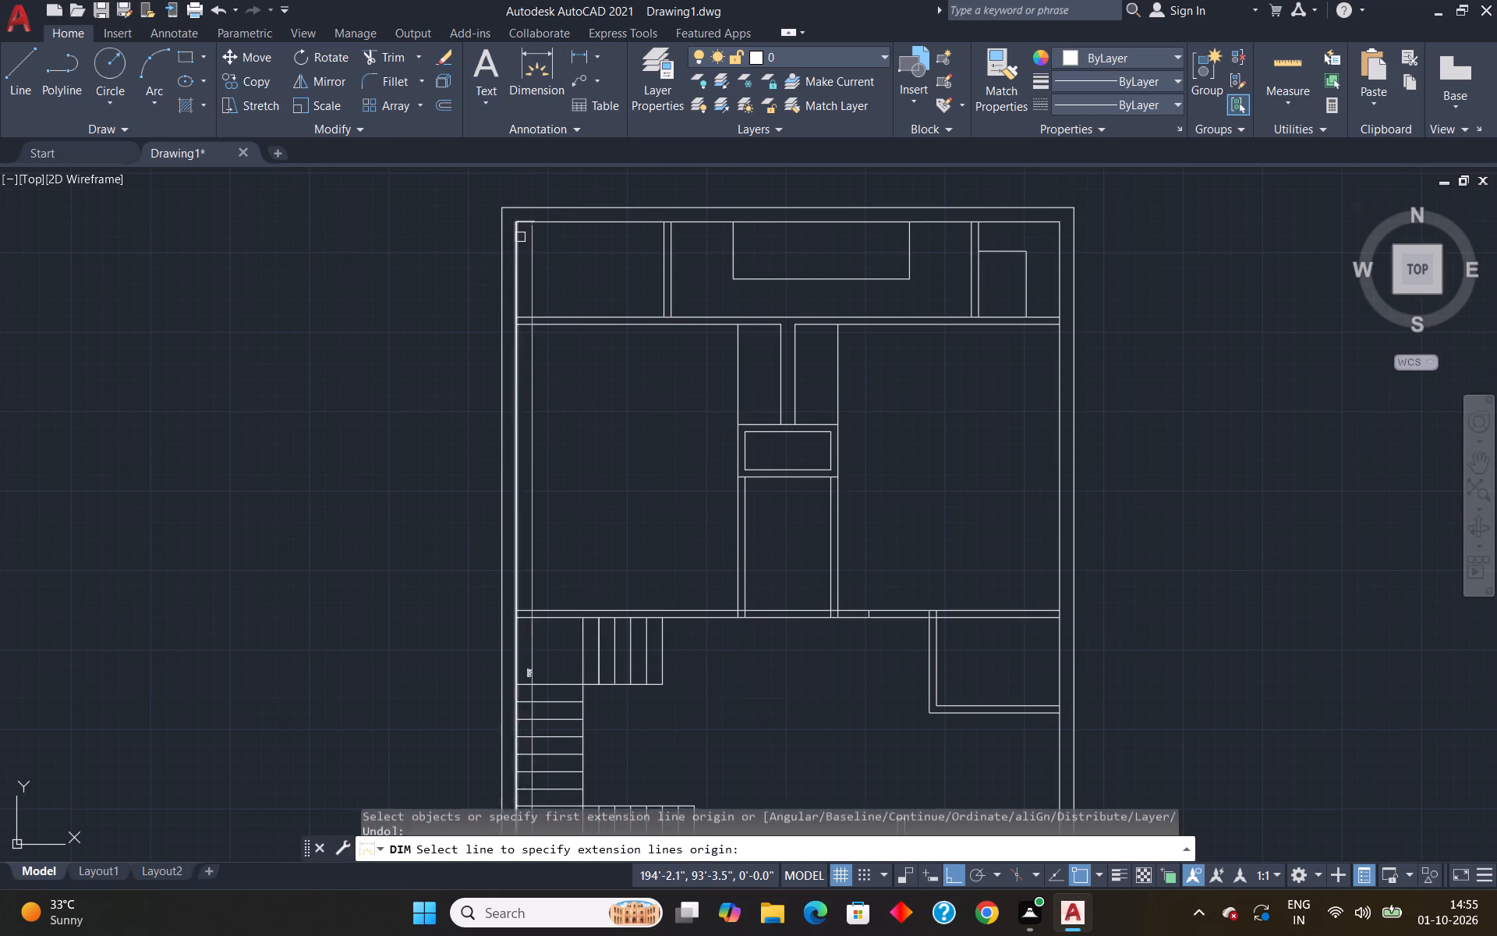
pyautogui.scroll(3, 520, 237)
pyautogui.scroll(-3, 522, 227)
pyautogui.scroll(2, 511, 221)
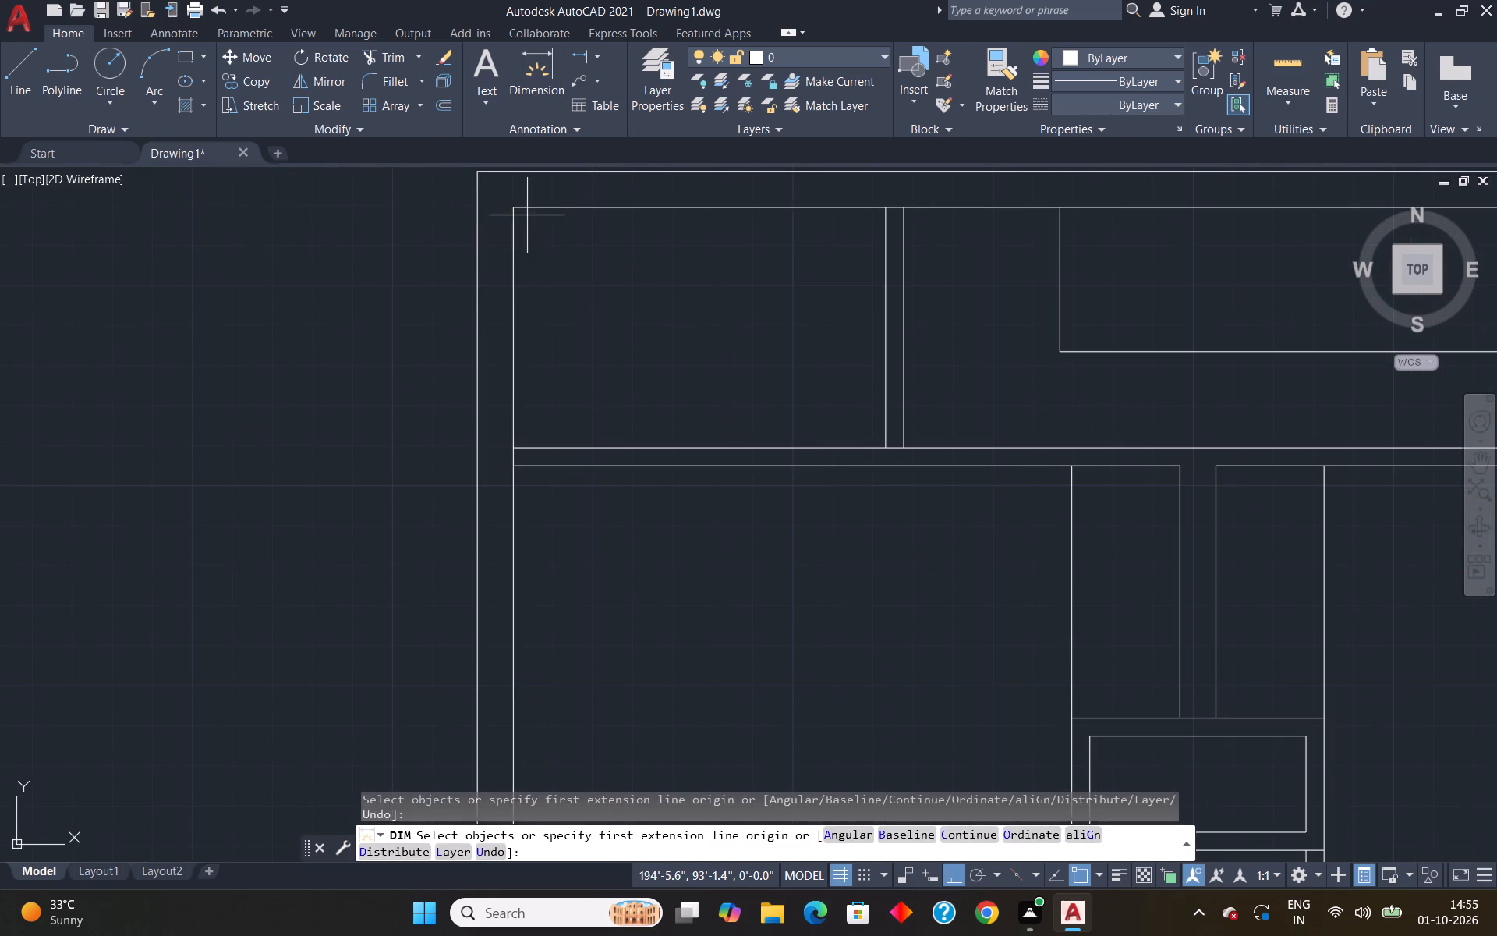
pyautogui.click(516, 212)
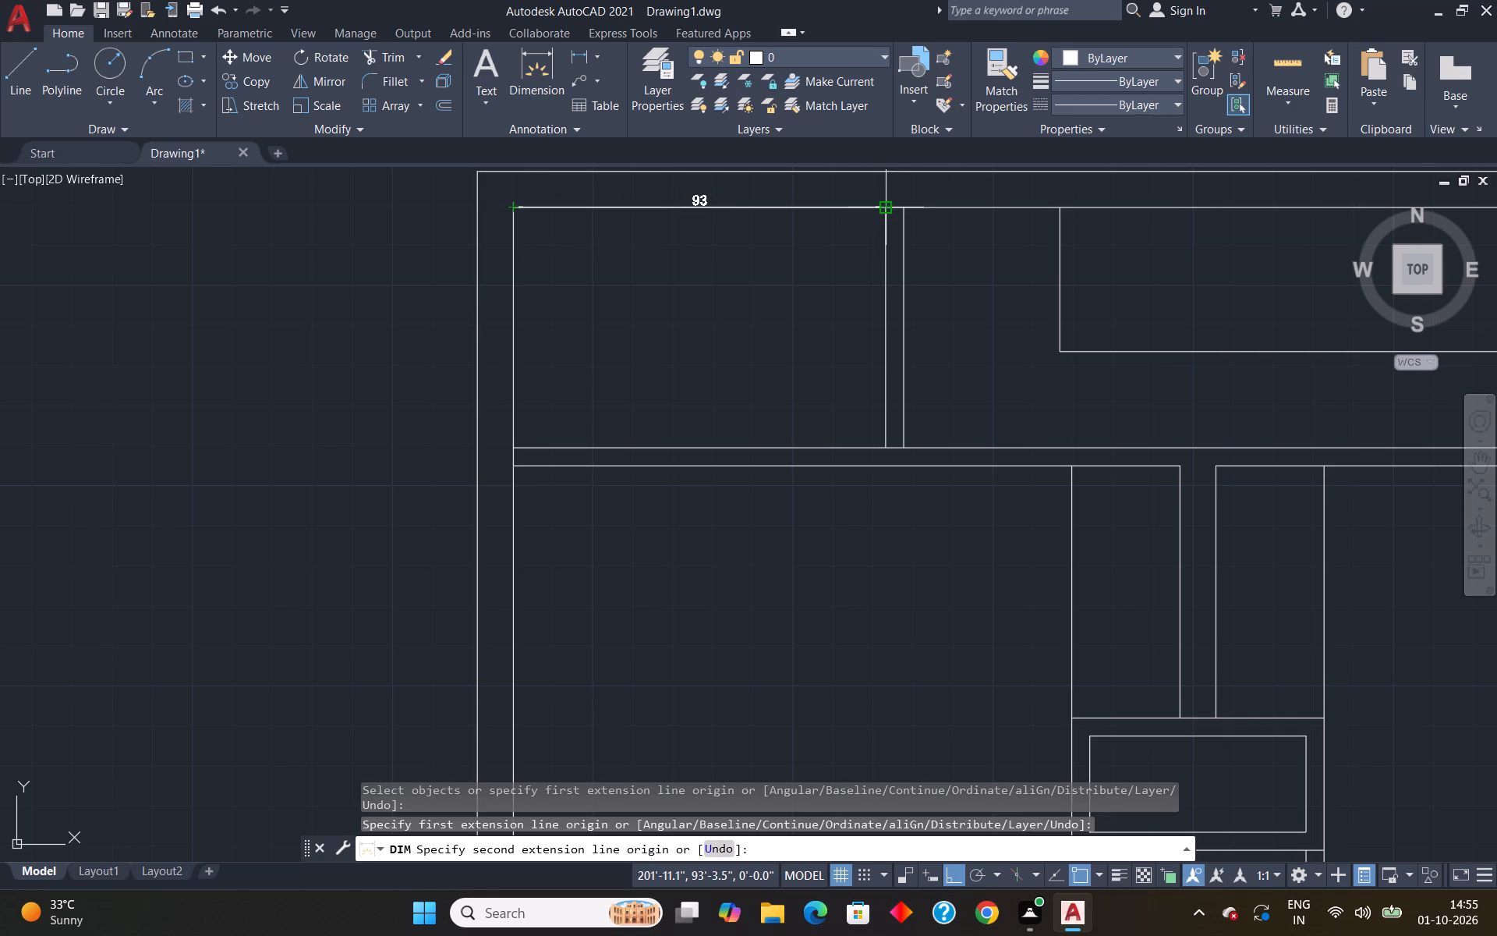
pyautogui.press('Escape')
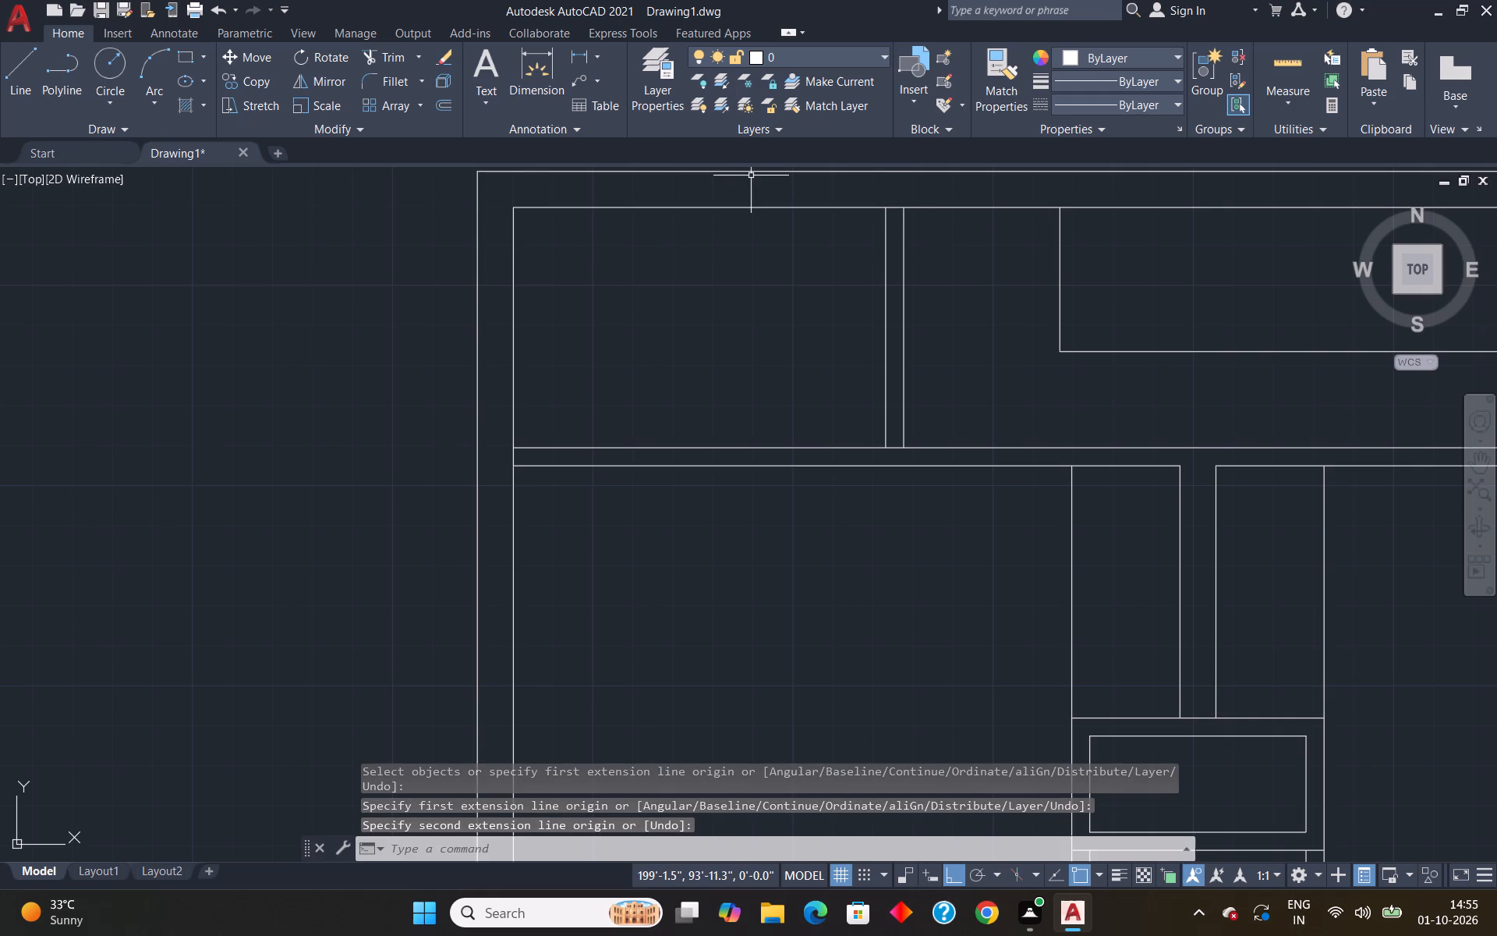
# Set the ISO-25 dimension style's primary units to Engineering format with 0'-0.0" precision.
pyautogui.press('d')
pyautogui.press('Return')
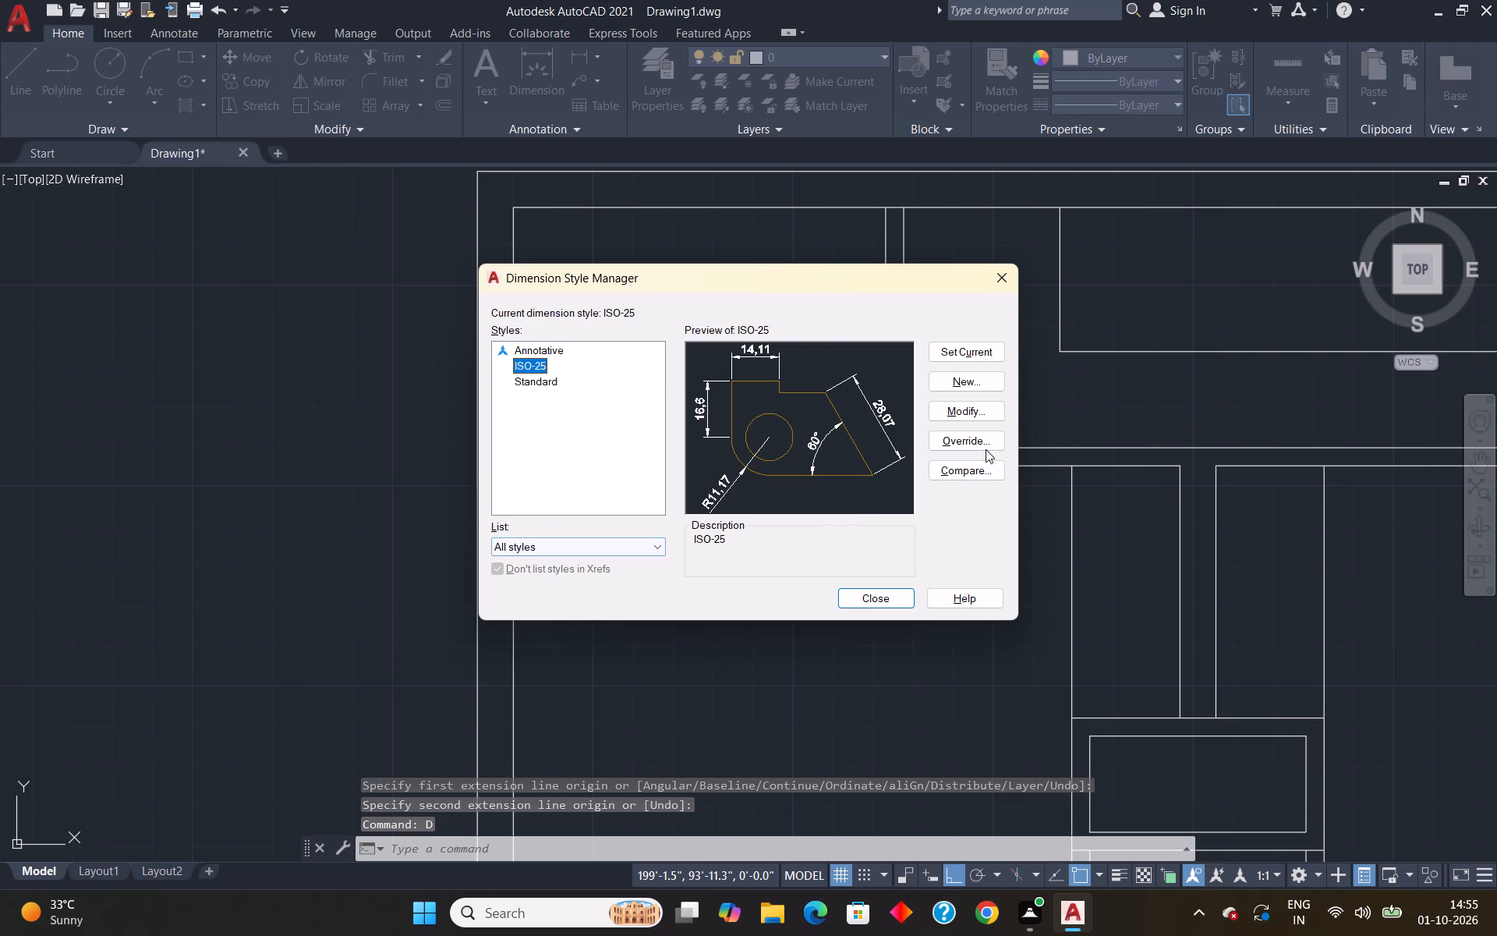
pyautogui.click(976, 416)
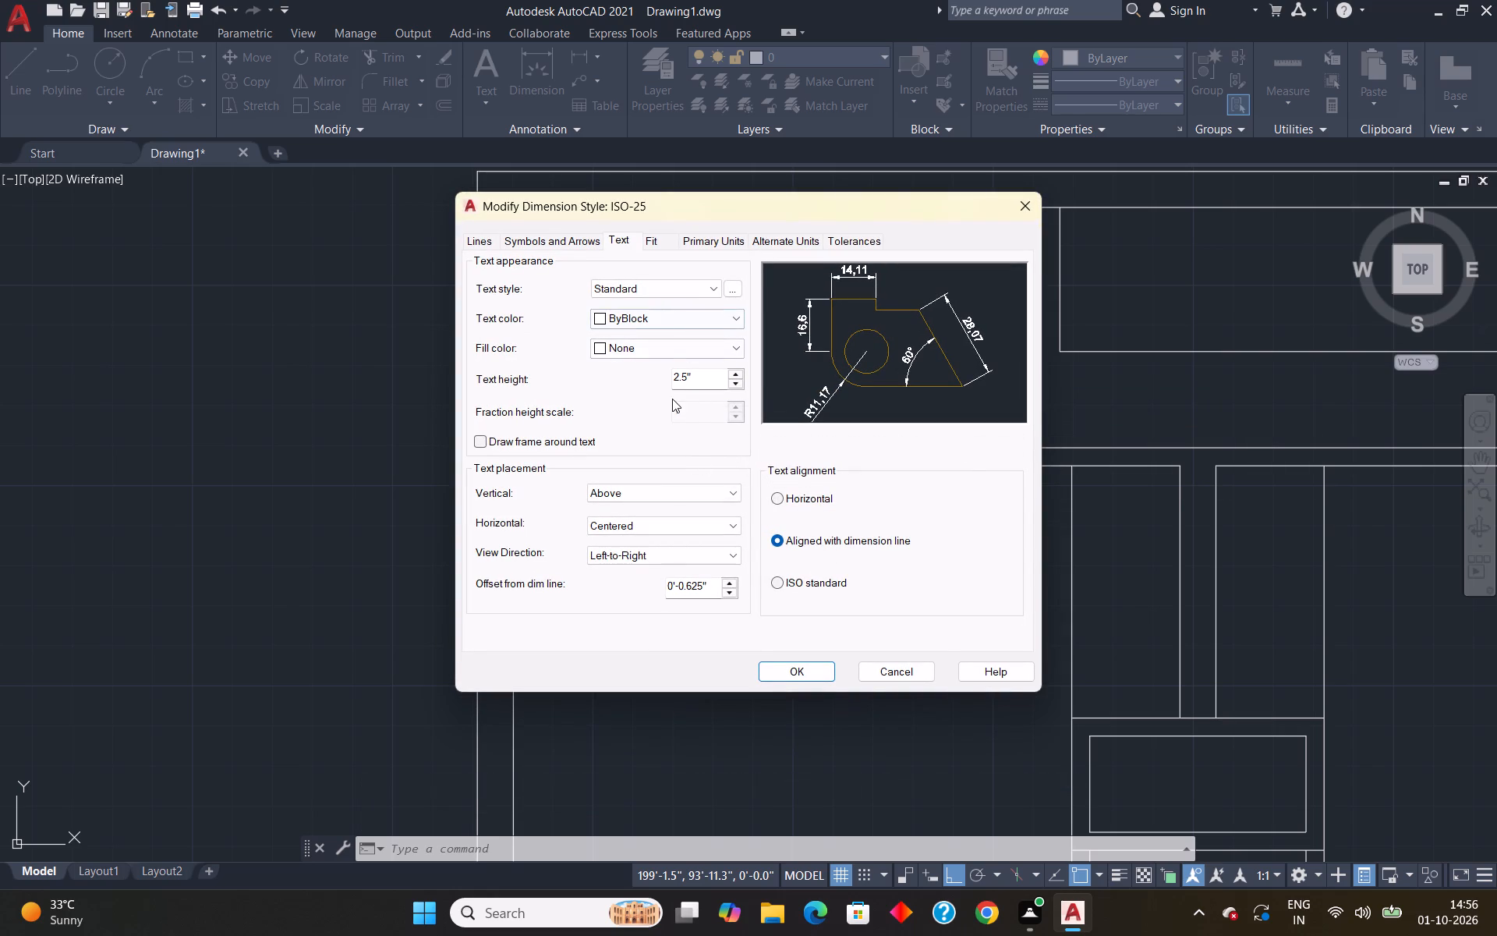
pyautogui.click(726, 243)
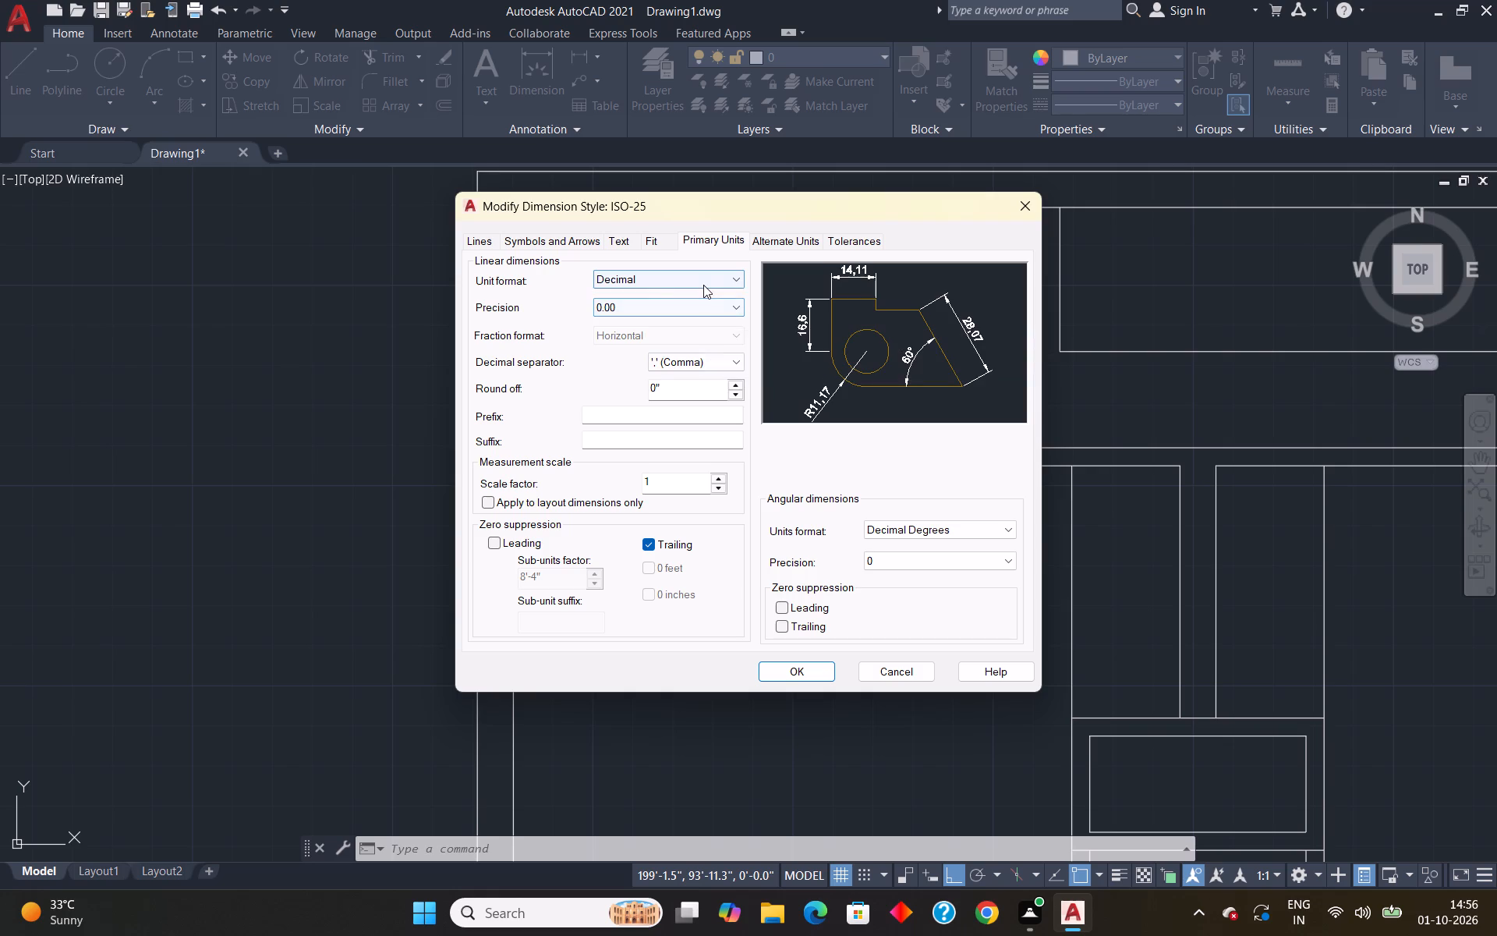
pyautogui.click(703, 285)
pyautogui.click(688, 324)
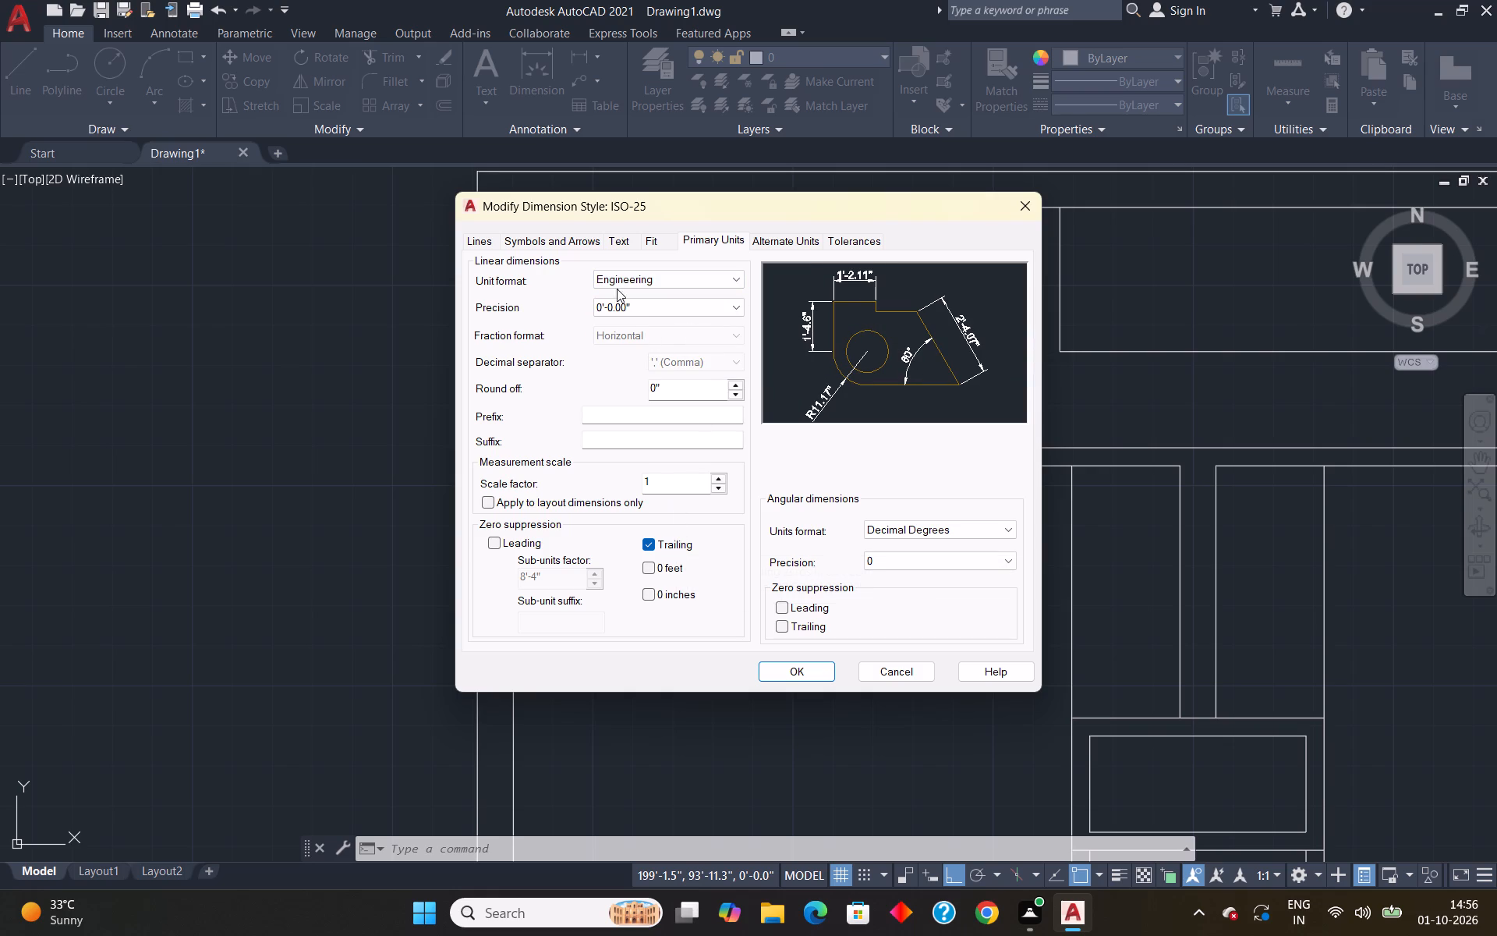
pyautogui.click(653, 314)
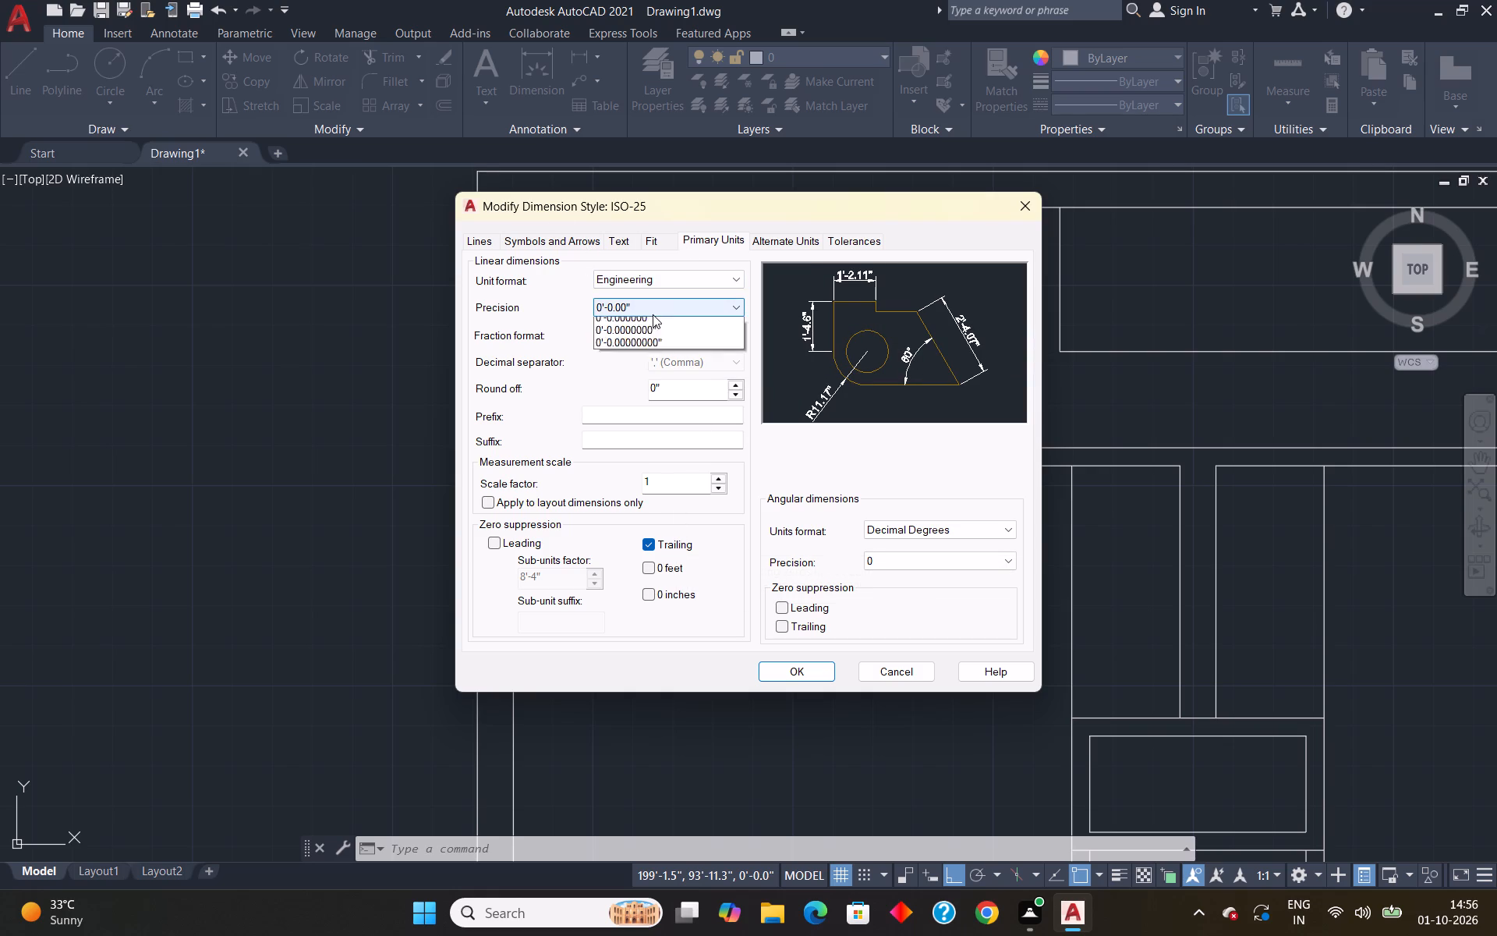
pyautogui.click(653, 331)
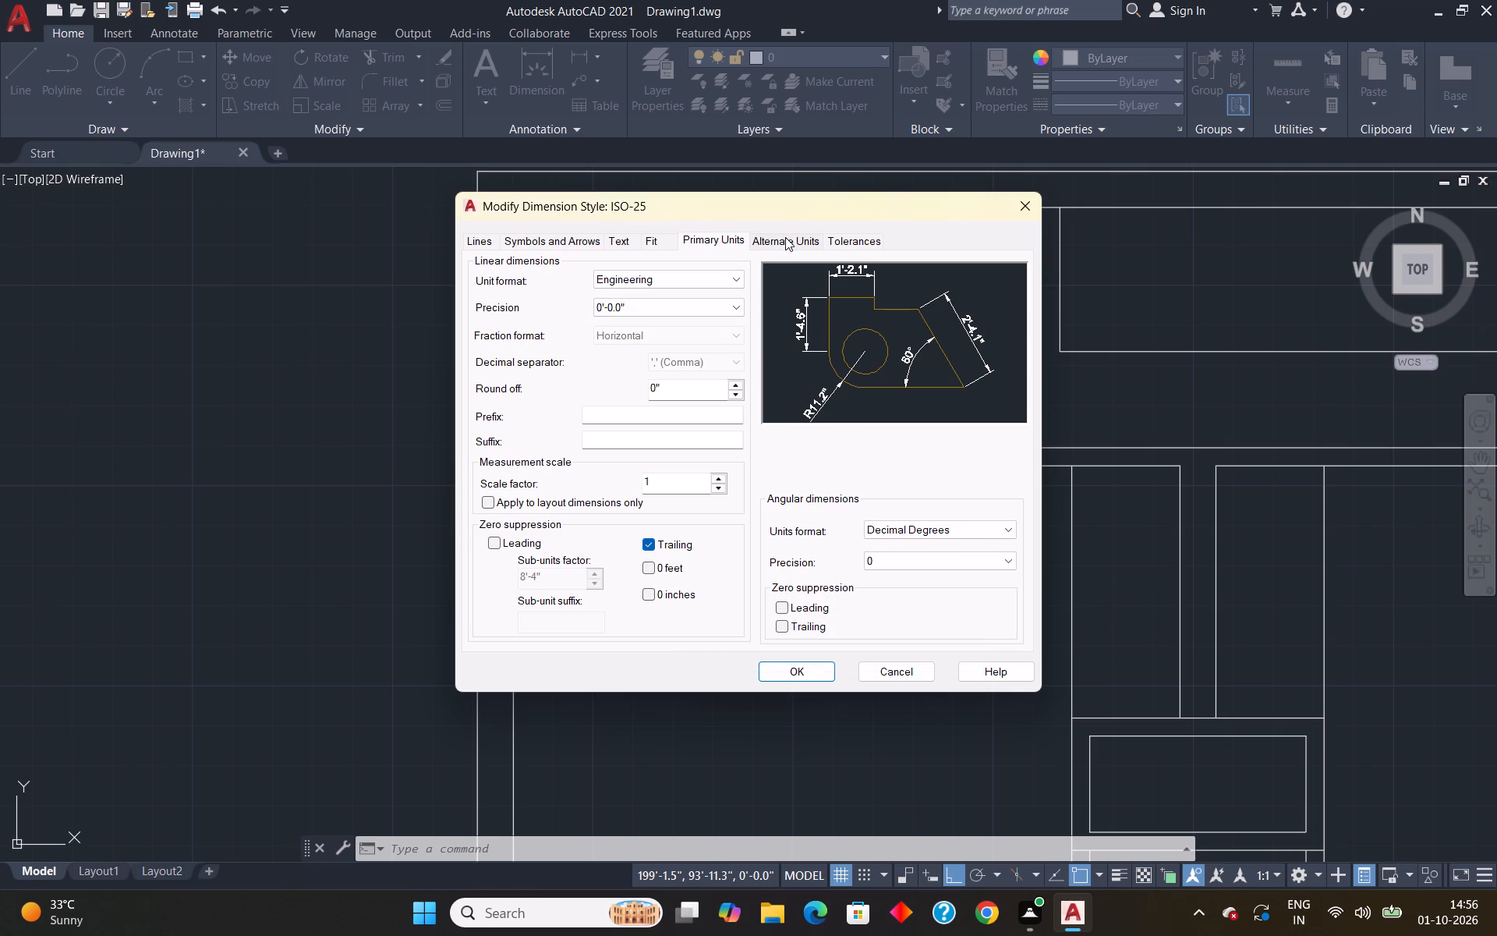
# Review the ISO-25 style's fit, text, units, tolerance, arrow and line settings.
pyautogui.click(664, 244)
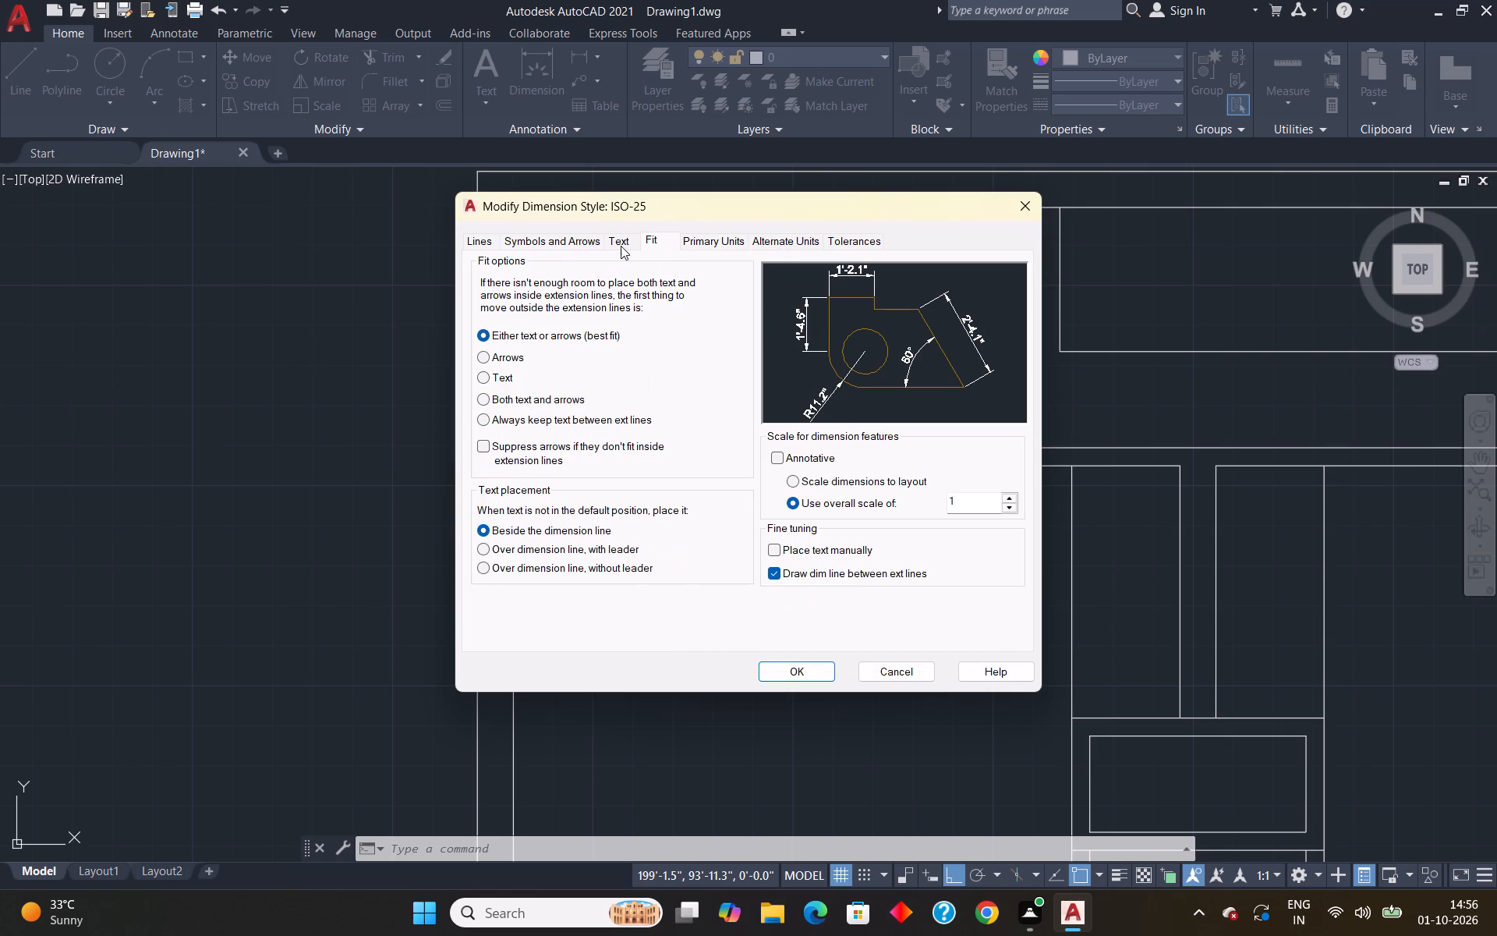
pyautogui.click(621, 246)
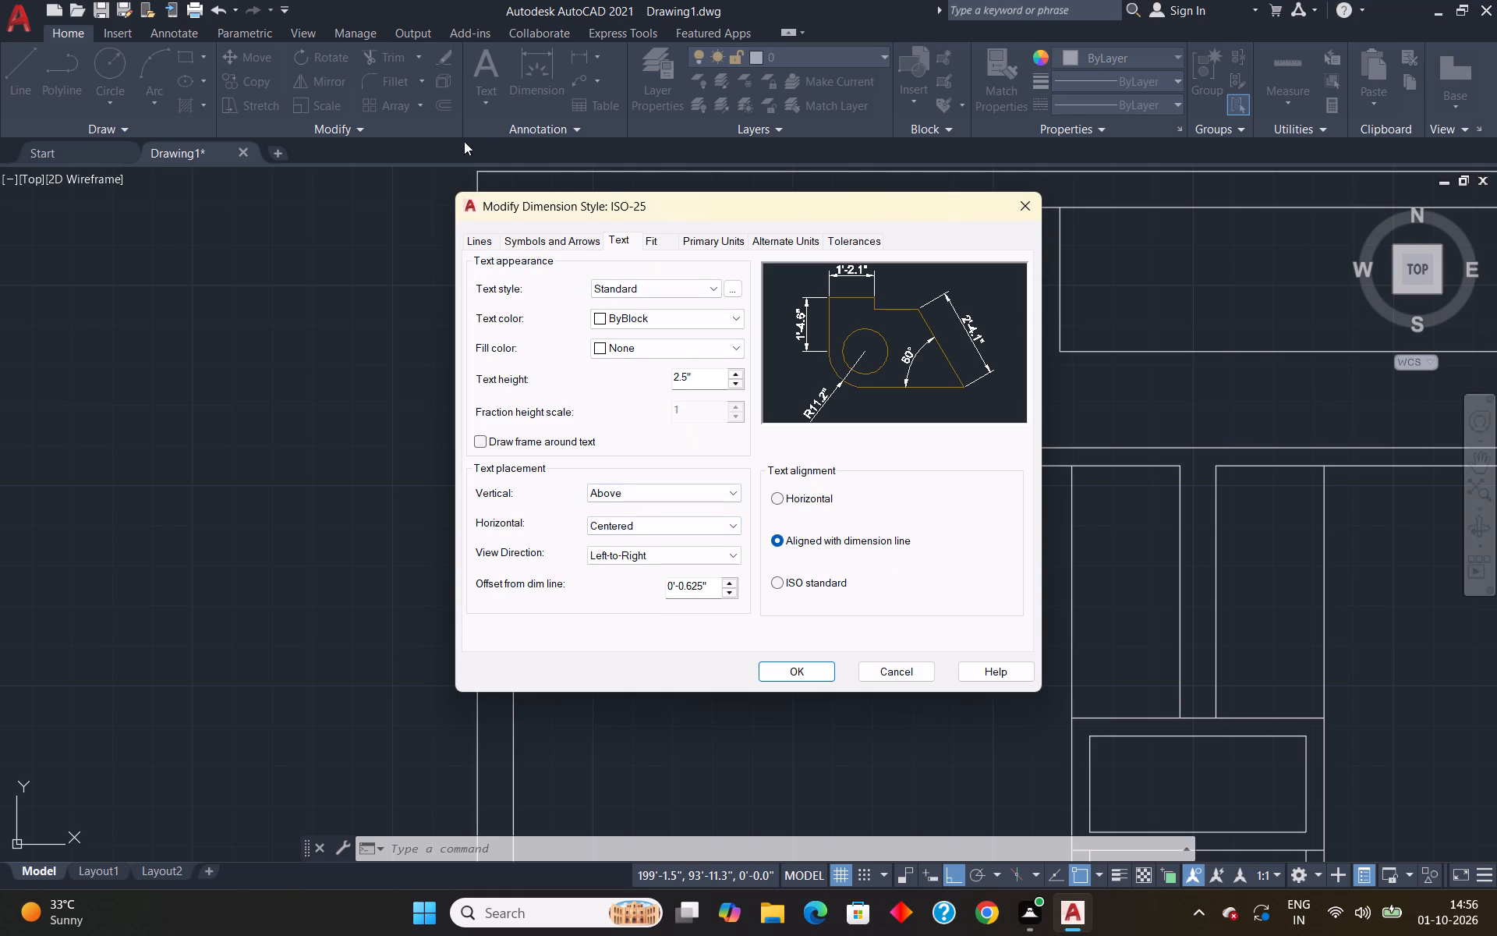
pyautogui.click(706, 242)
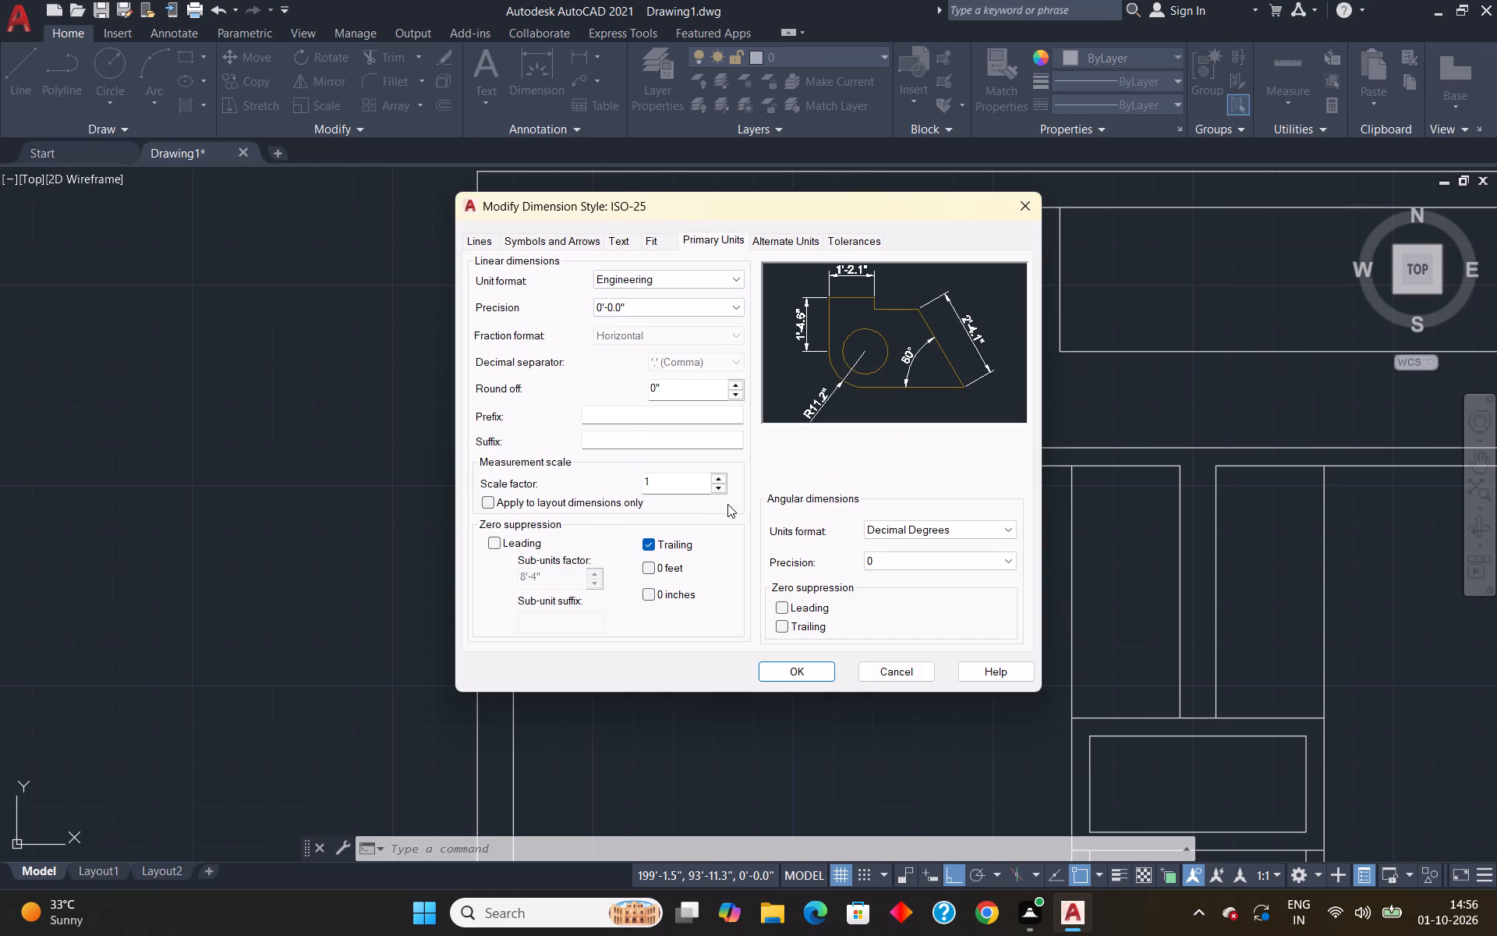
pyautogui.click(837, 242)
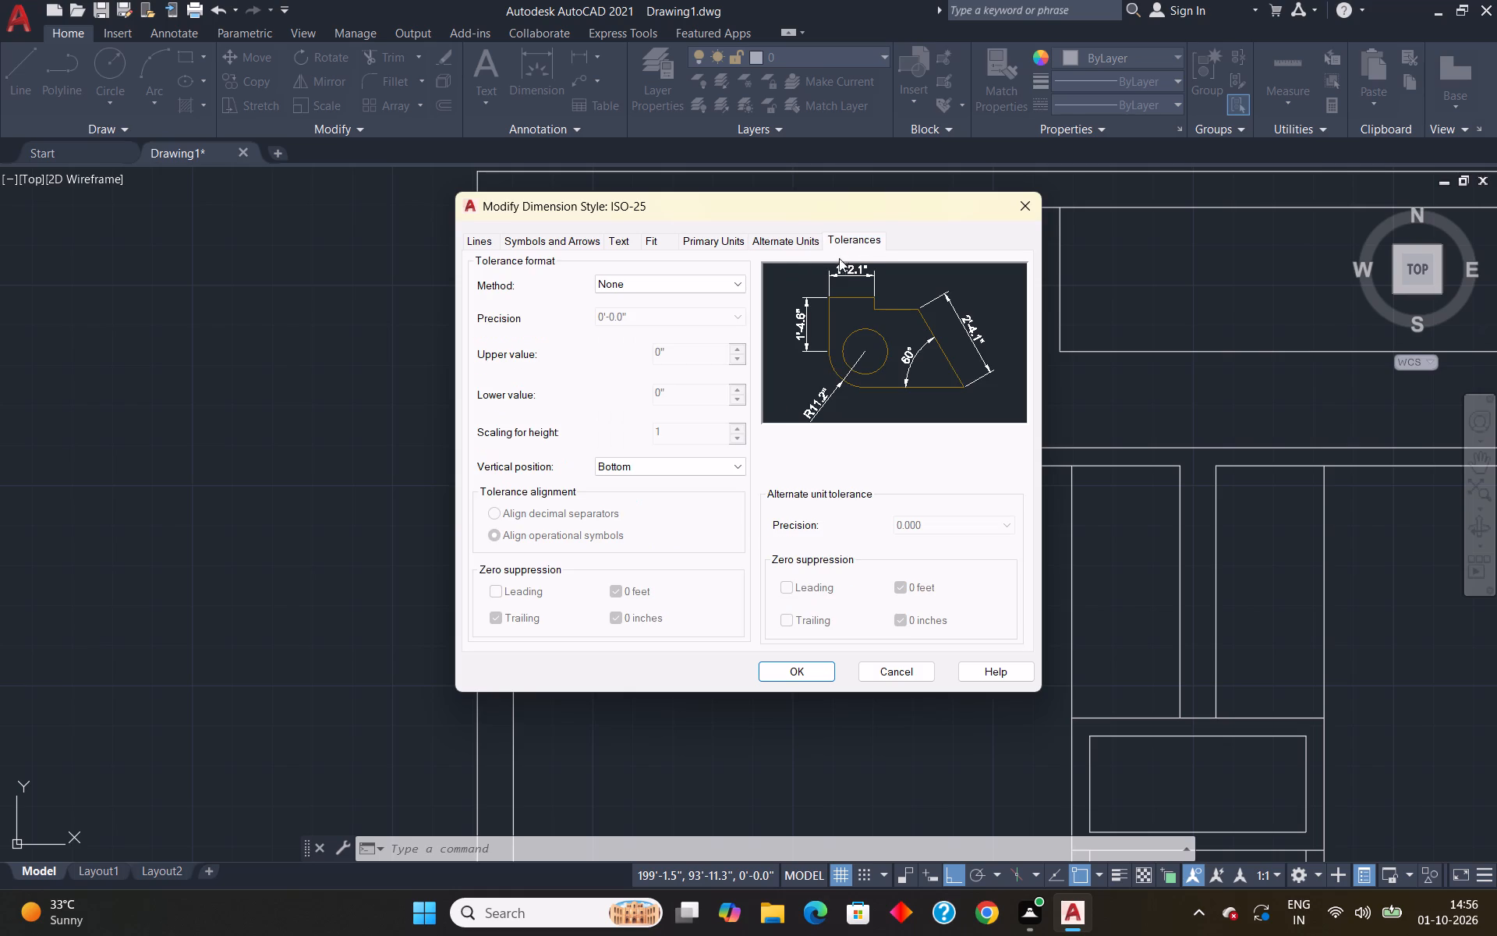
pyautogui.click(771, 241)
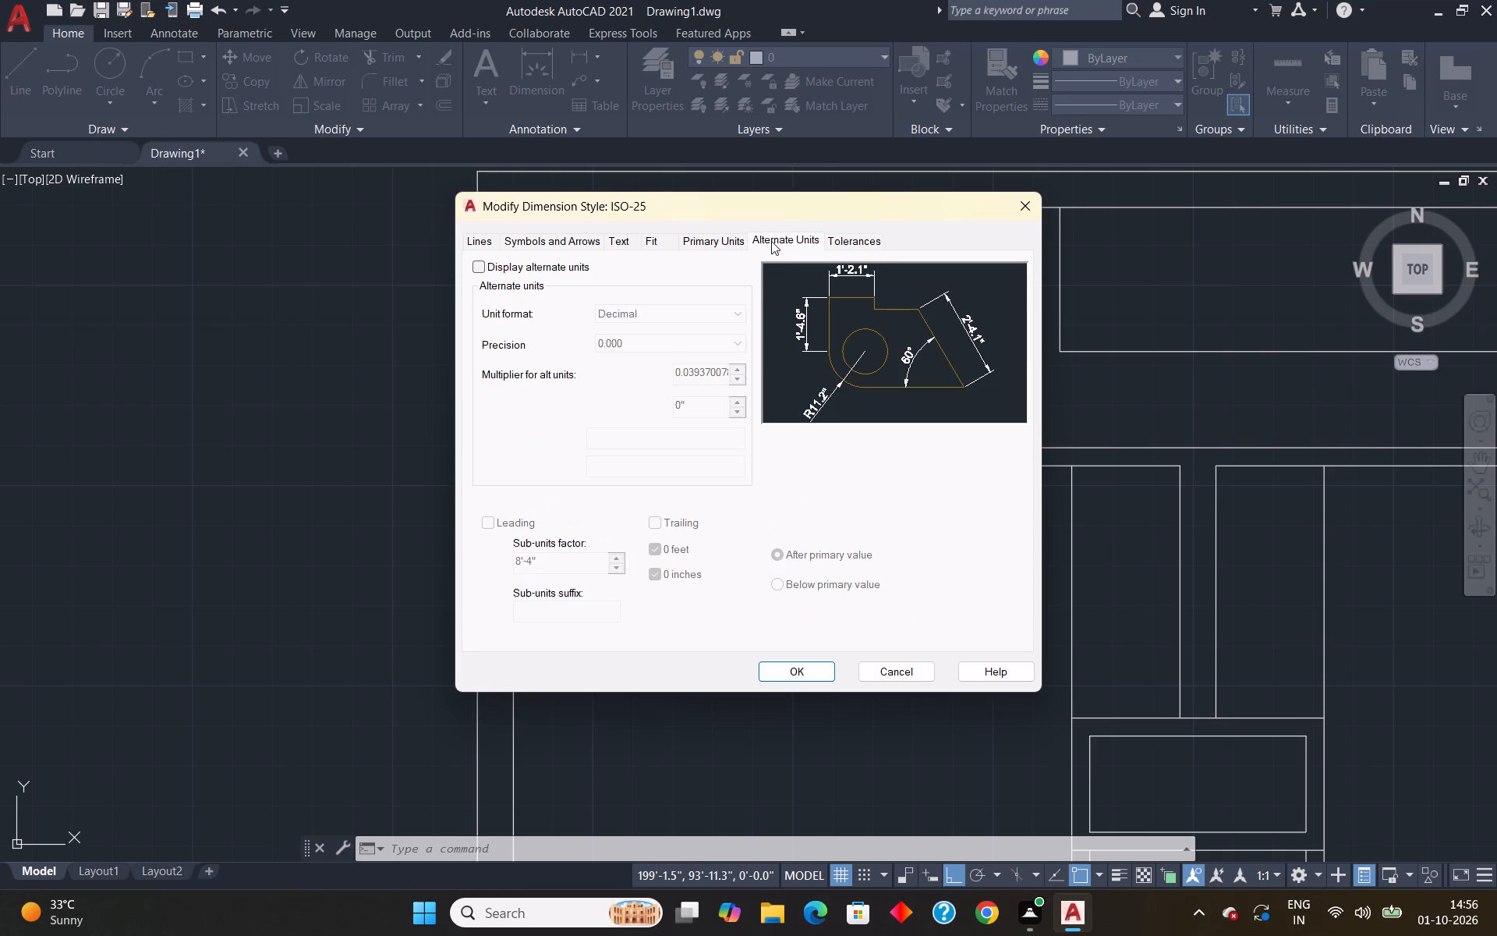
pyautogui.click(653, 239)
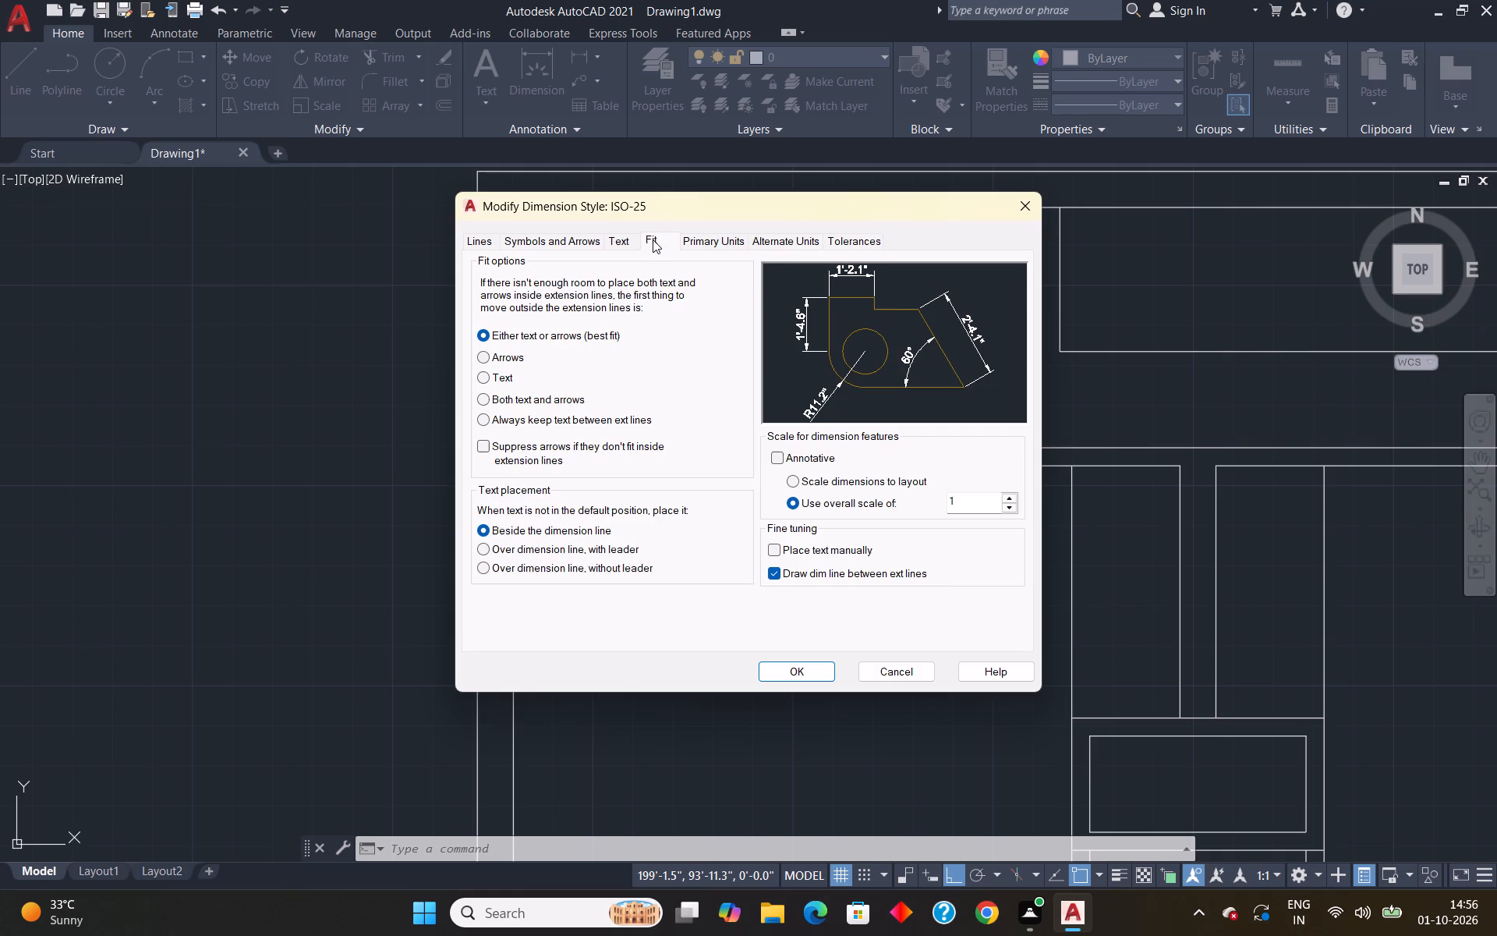
pyautogui.click(621, 246)
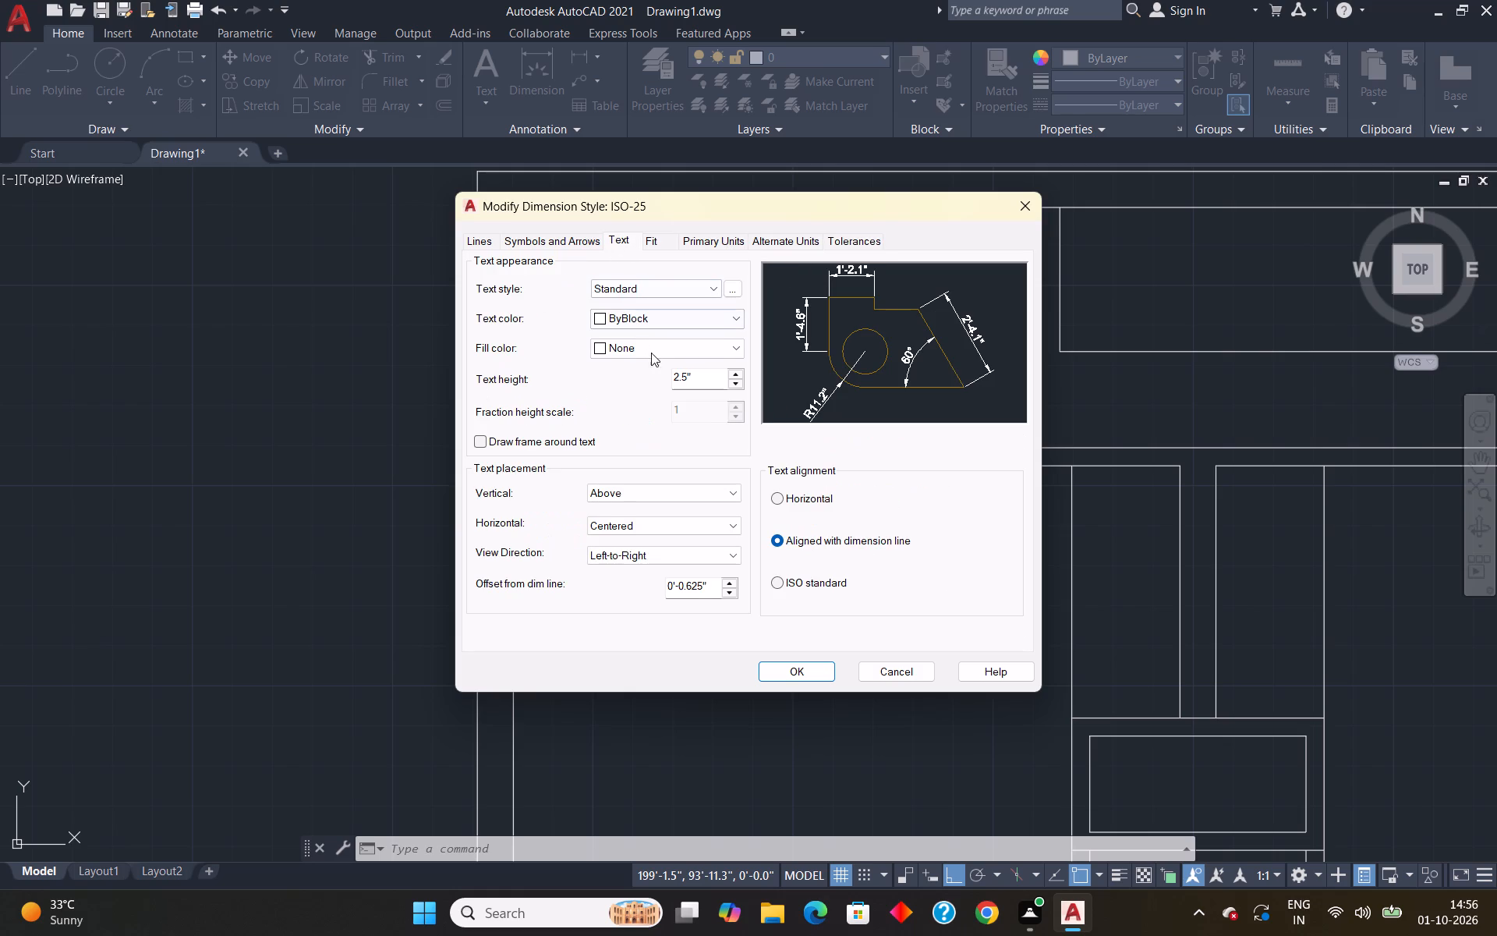
pyautogui.click(560, 237)
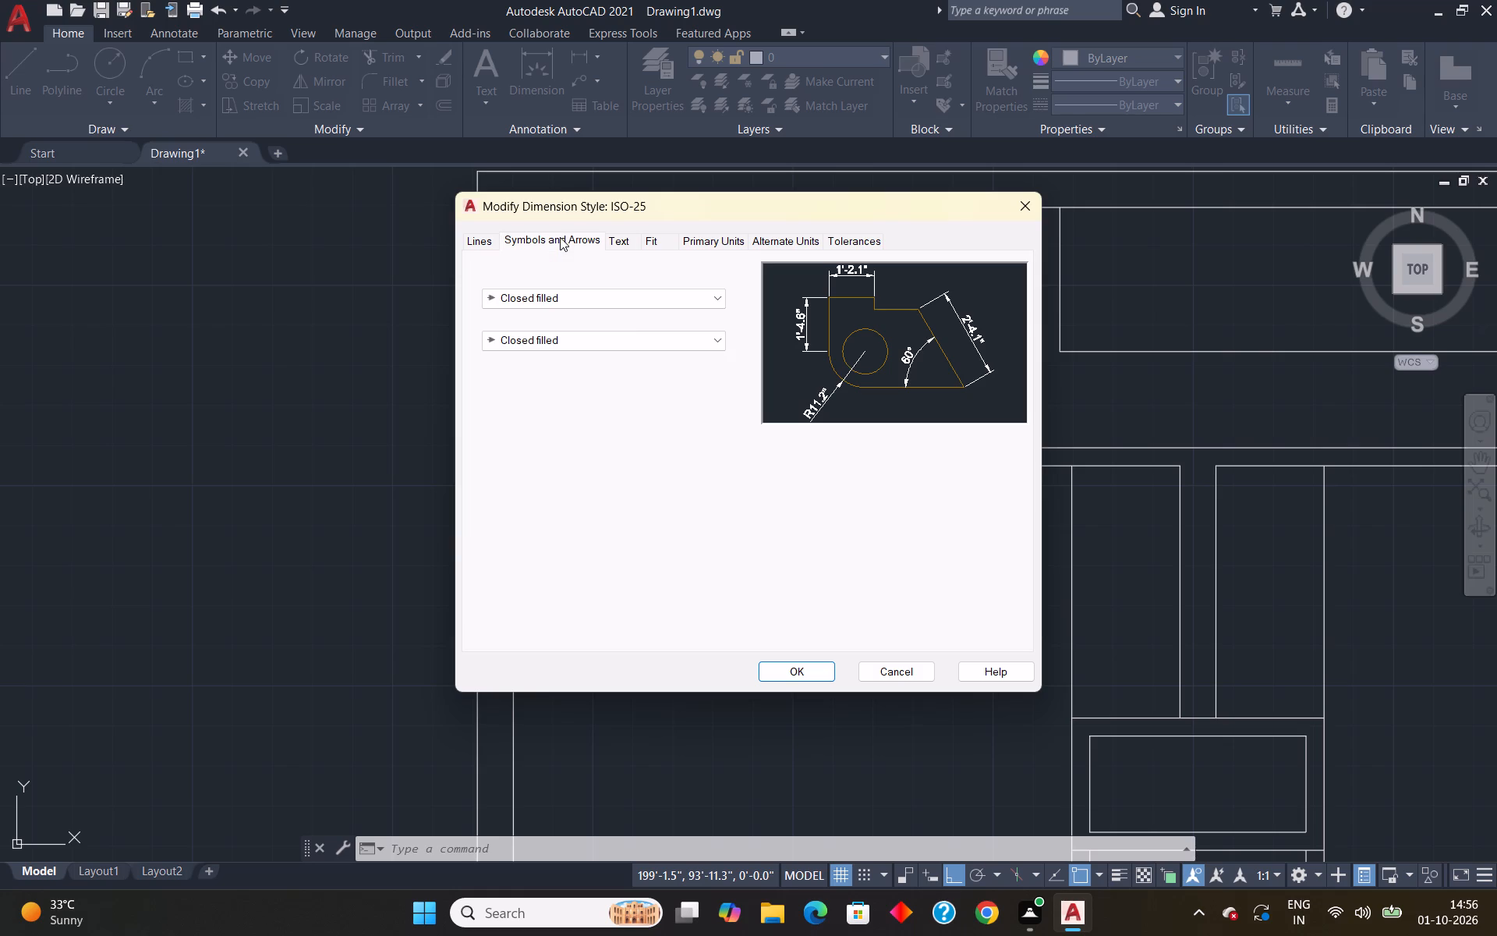
pyautogui.click(480, 246)
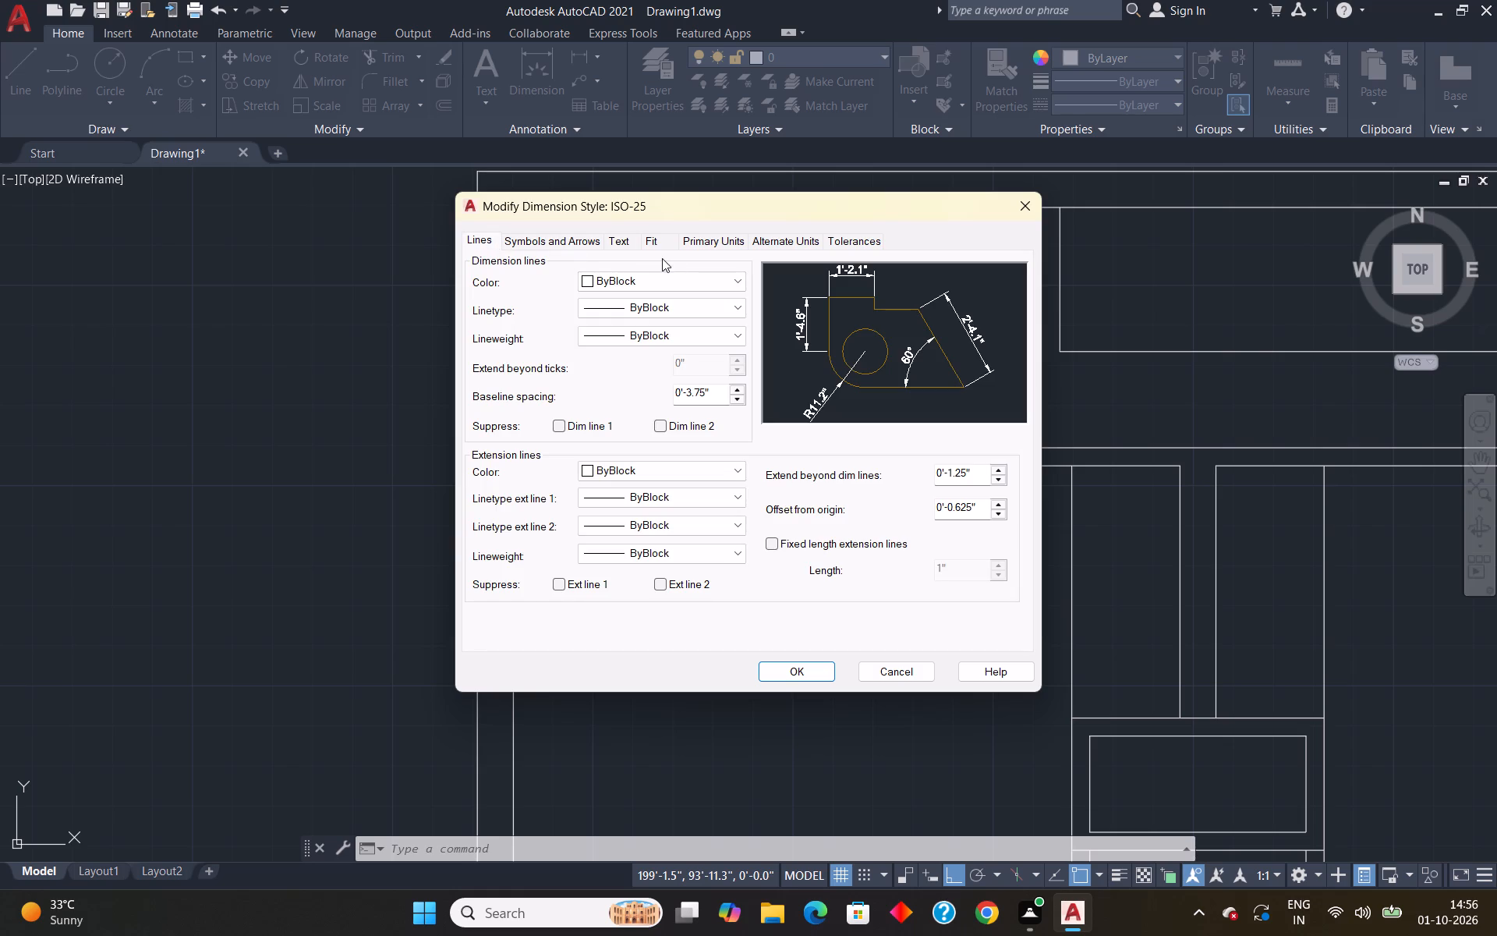
pyautogui.click(723, 243)
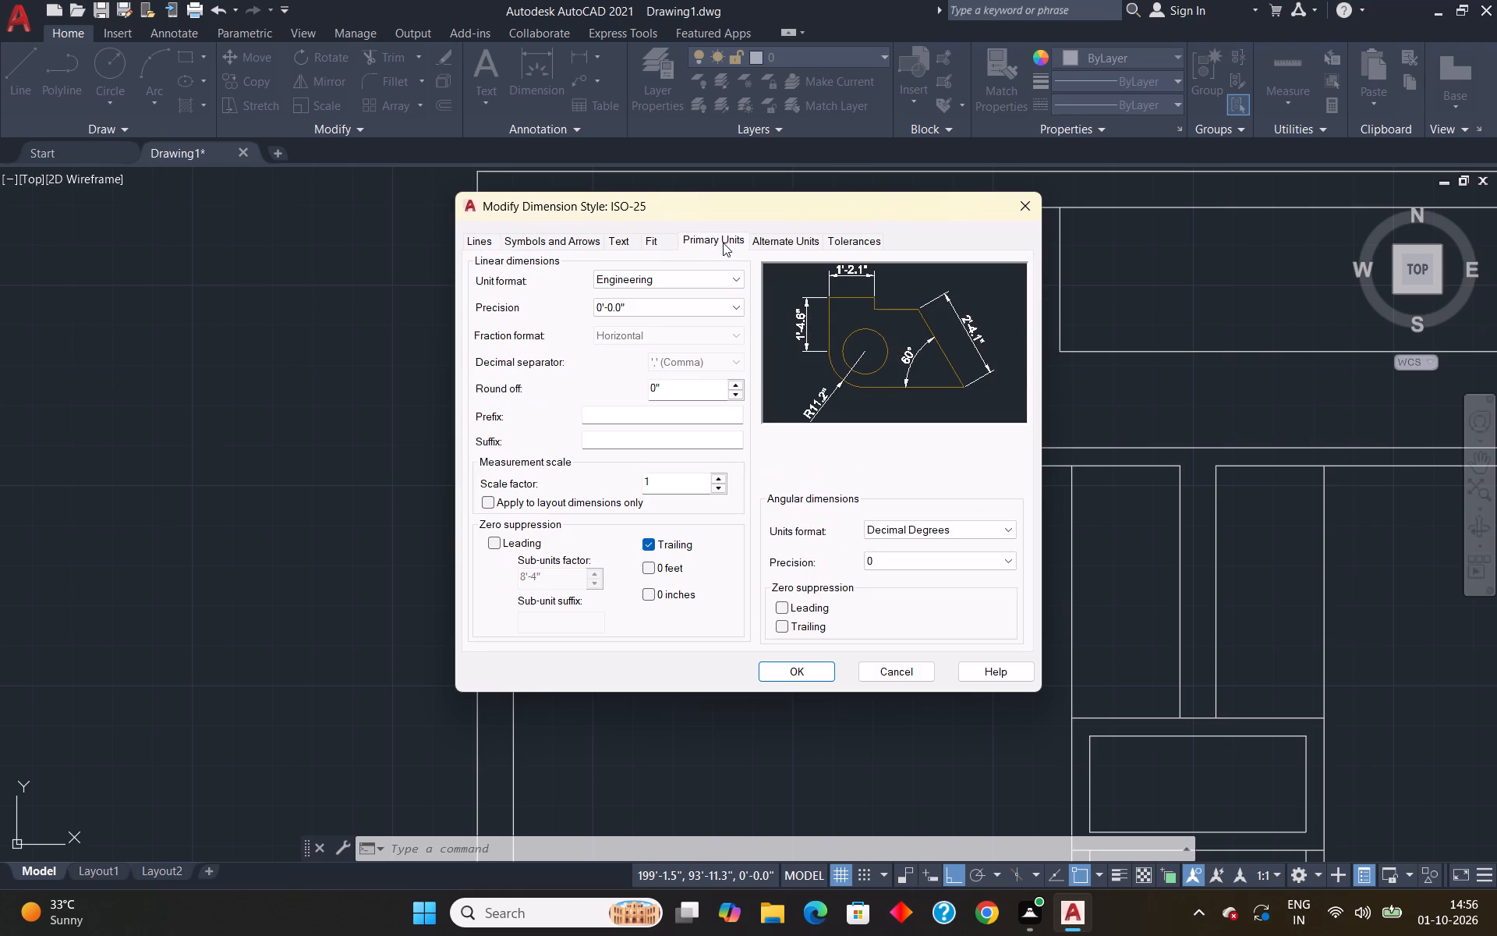
pyautogui.click(665, 237)
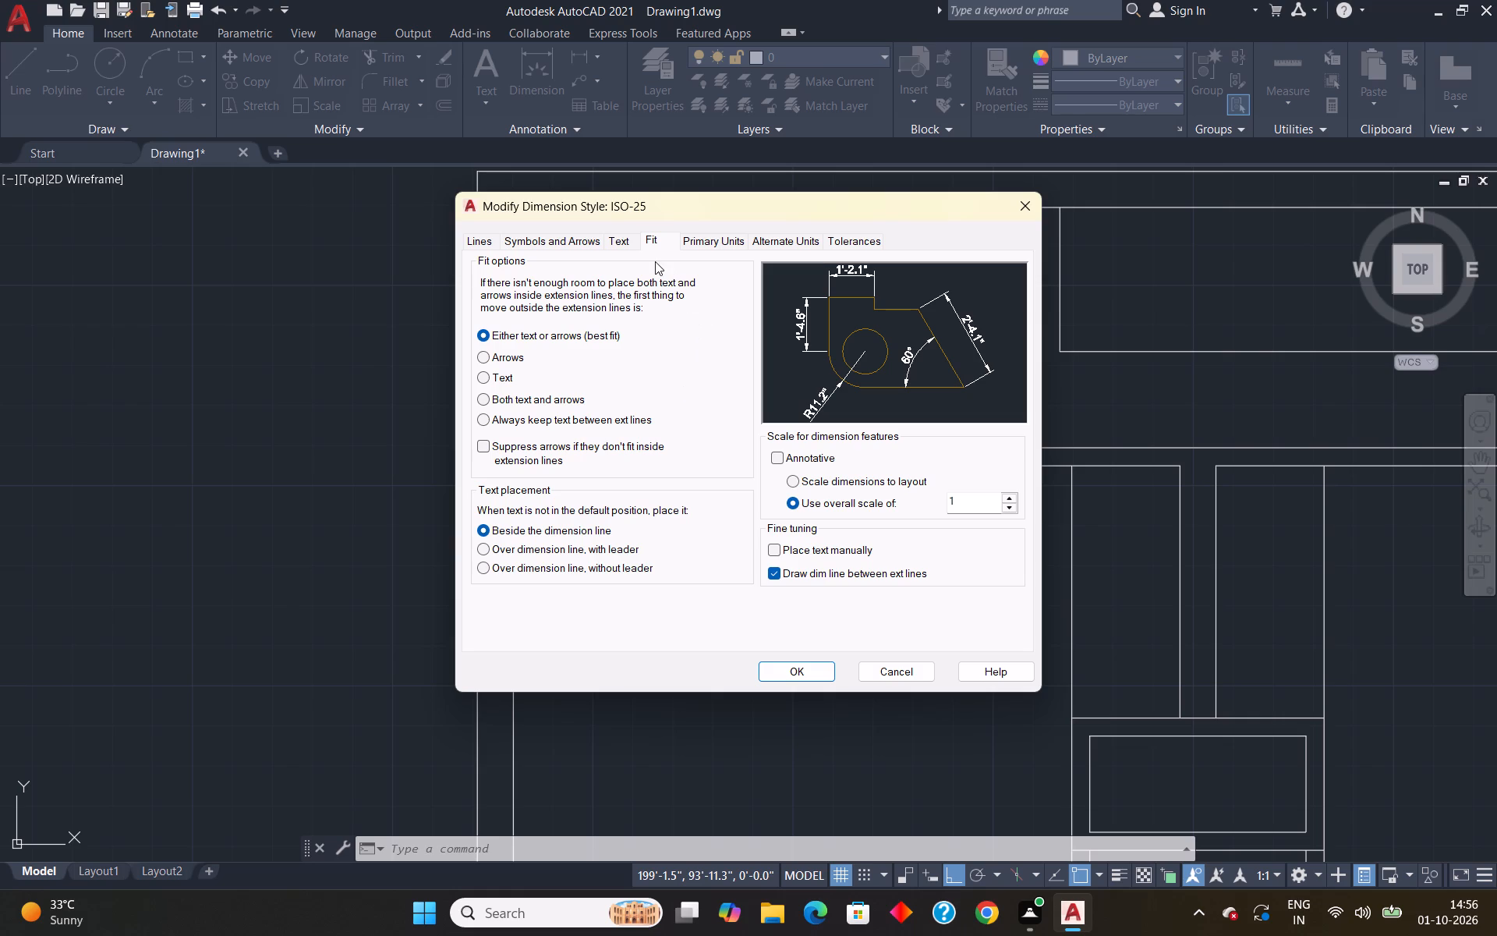
# Apply the ISO-25 style modifications and make it the current dimension style.
pyautogui.click(779, 669)
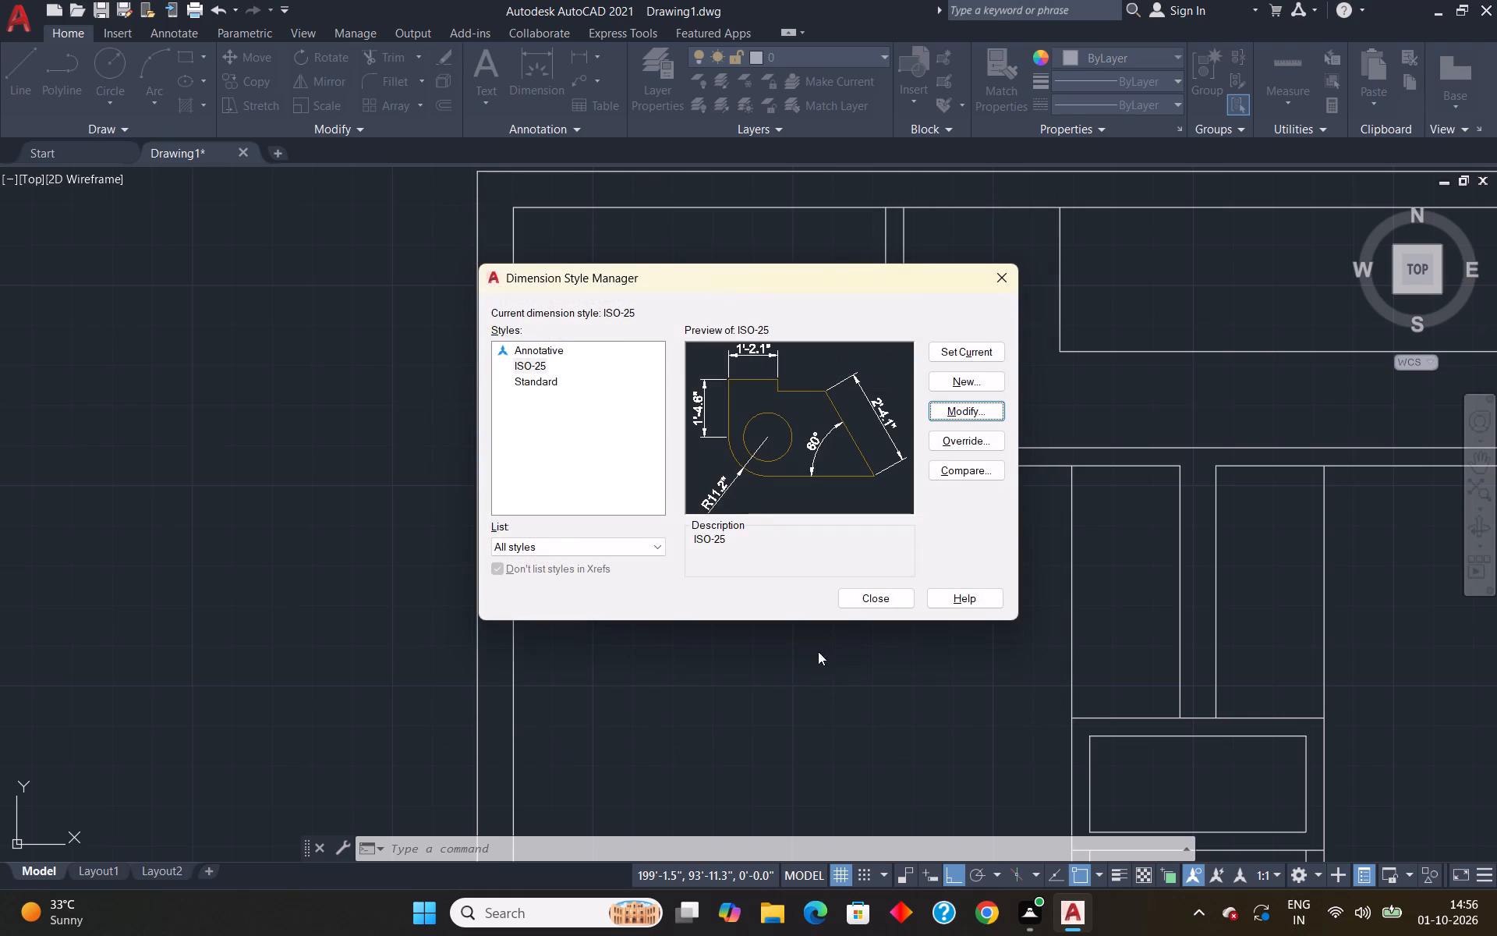
pyautogui.click(947, 360)
pyautogui.click(1005, 283)
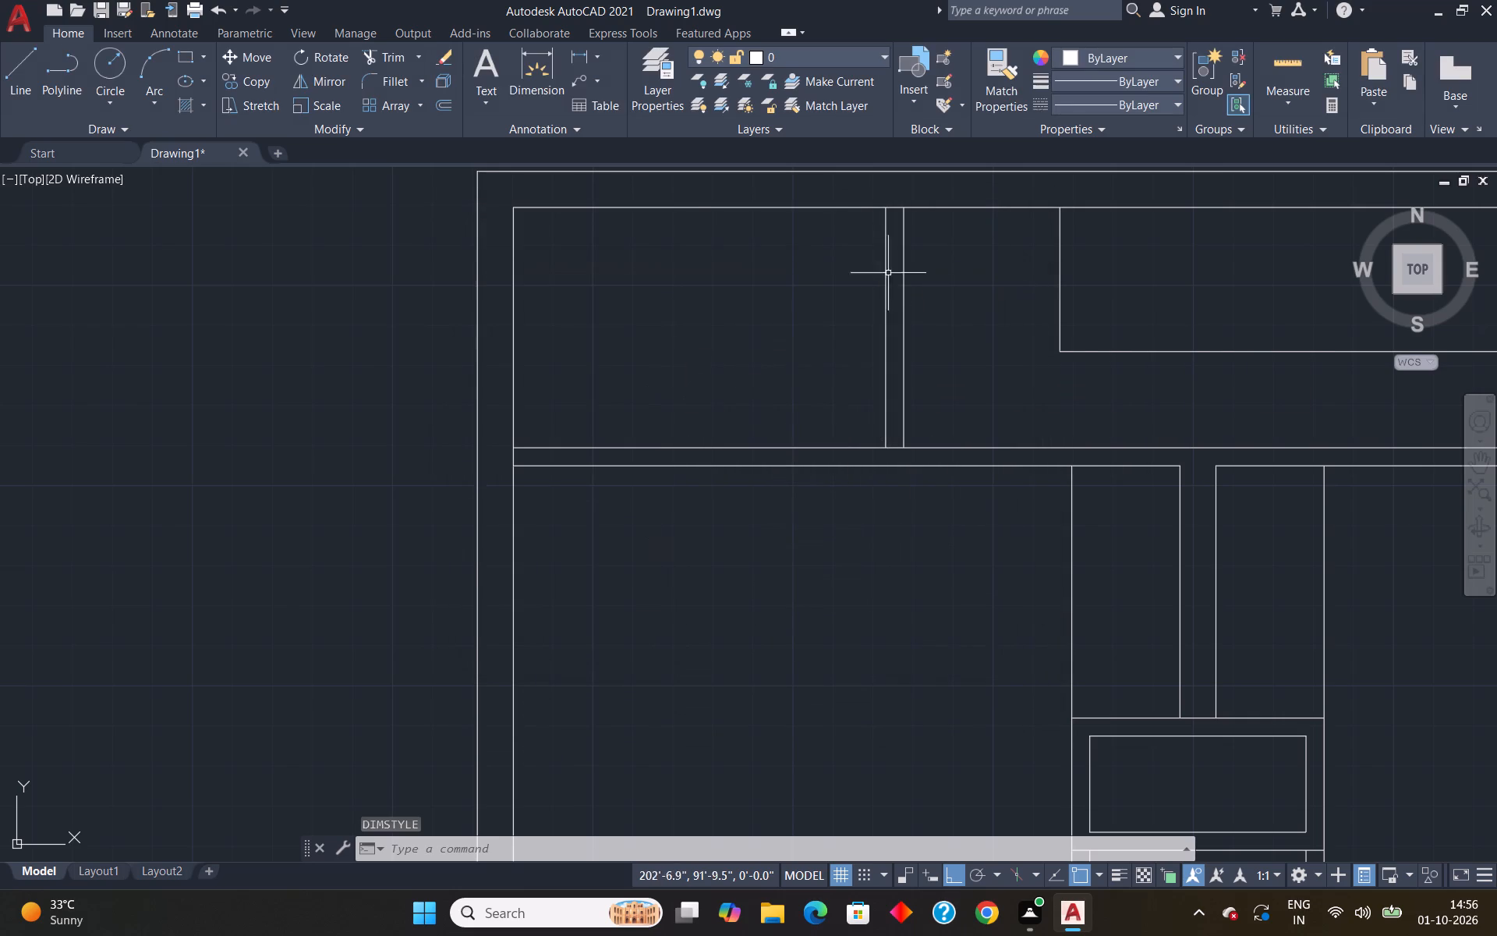
# Dimension the northwest room's inner width from the west wall to the partition, placing the dimension just below the north wall.
pyautogui.click(527, 72)
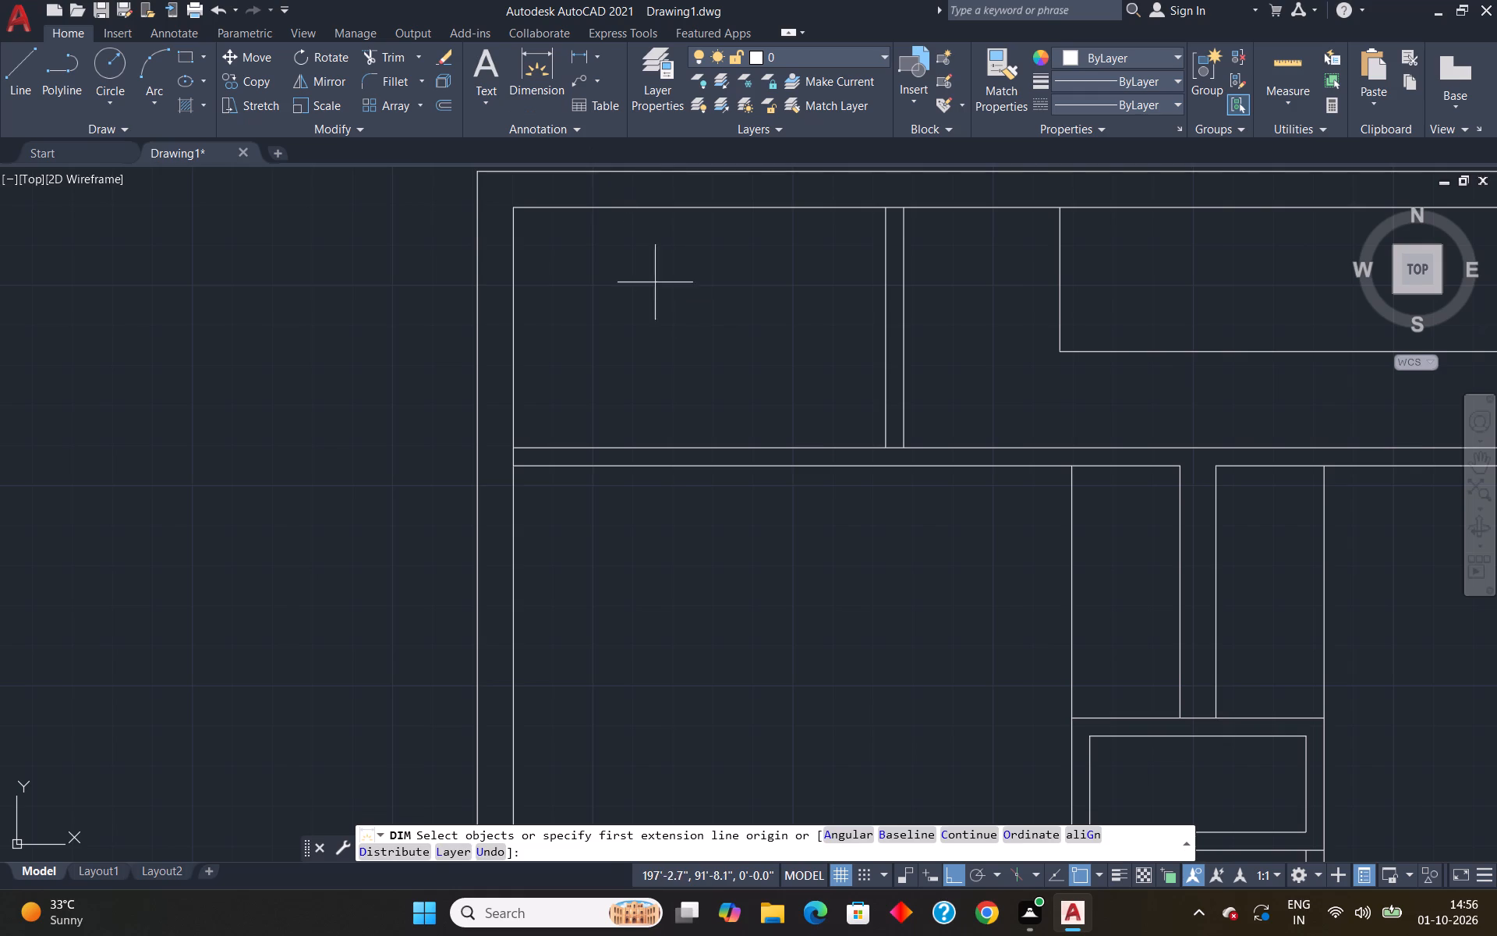
pyautogui.click(510, 211)
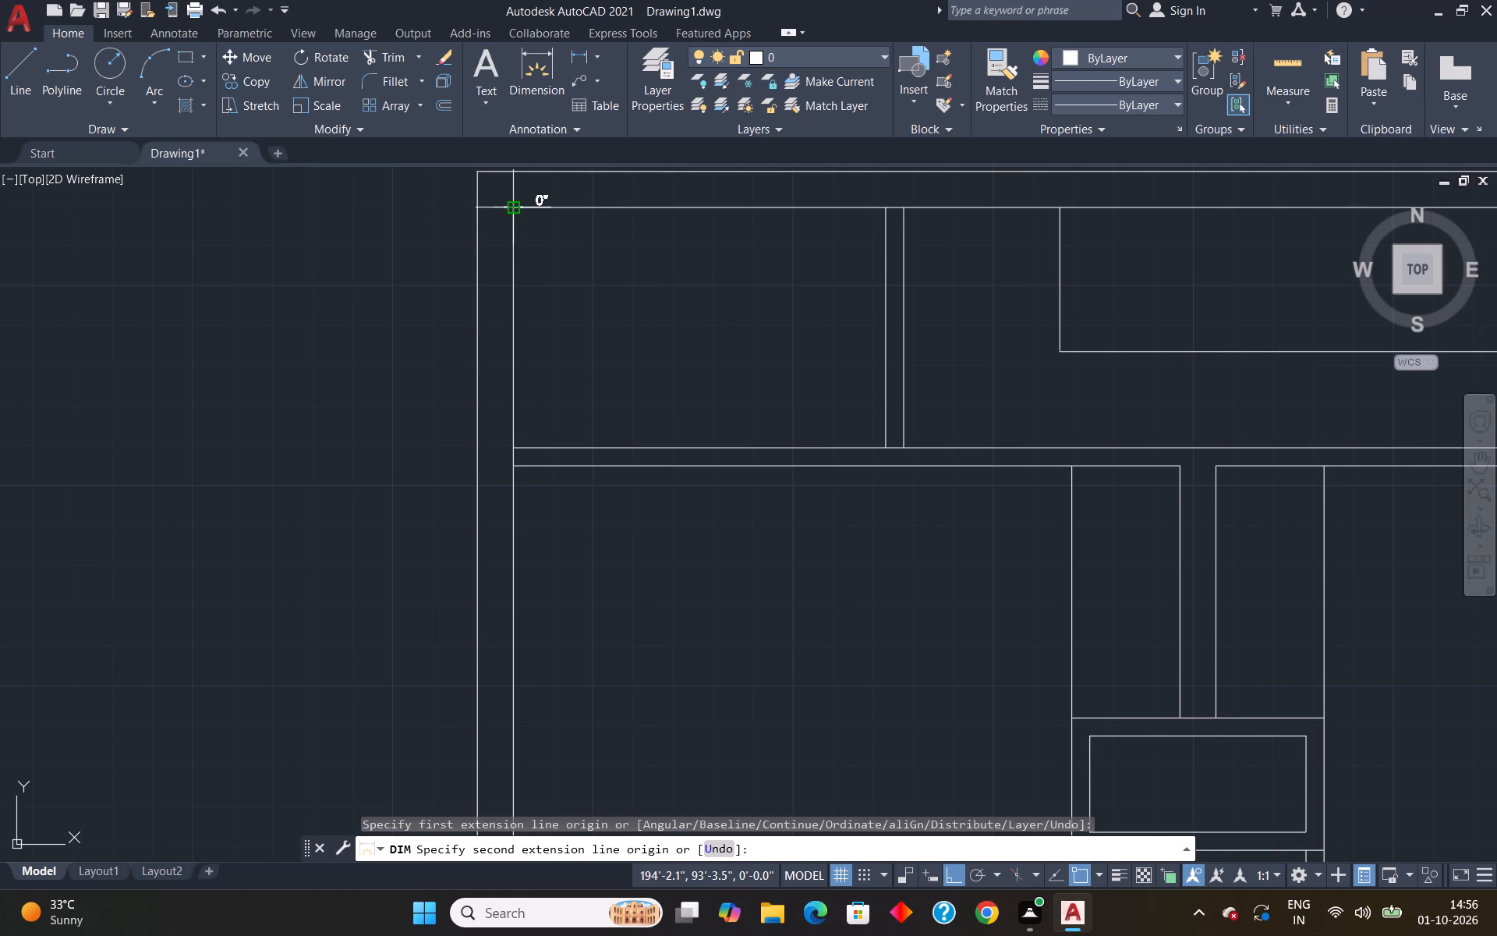
pyautogui.click(887, 208)
pyautogui.click(895, 251)
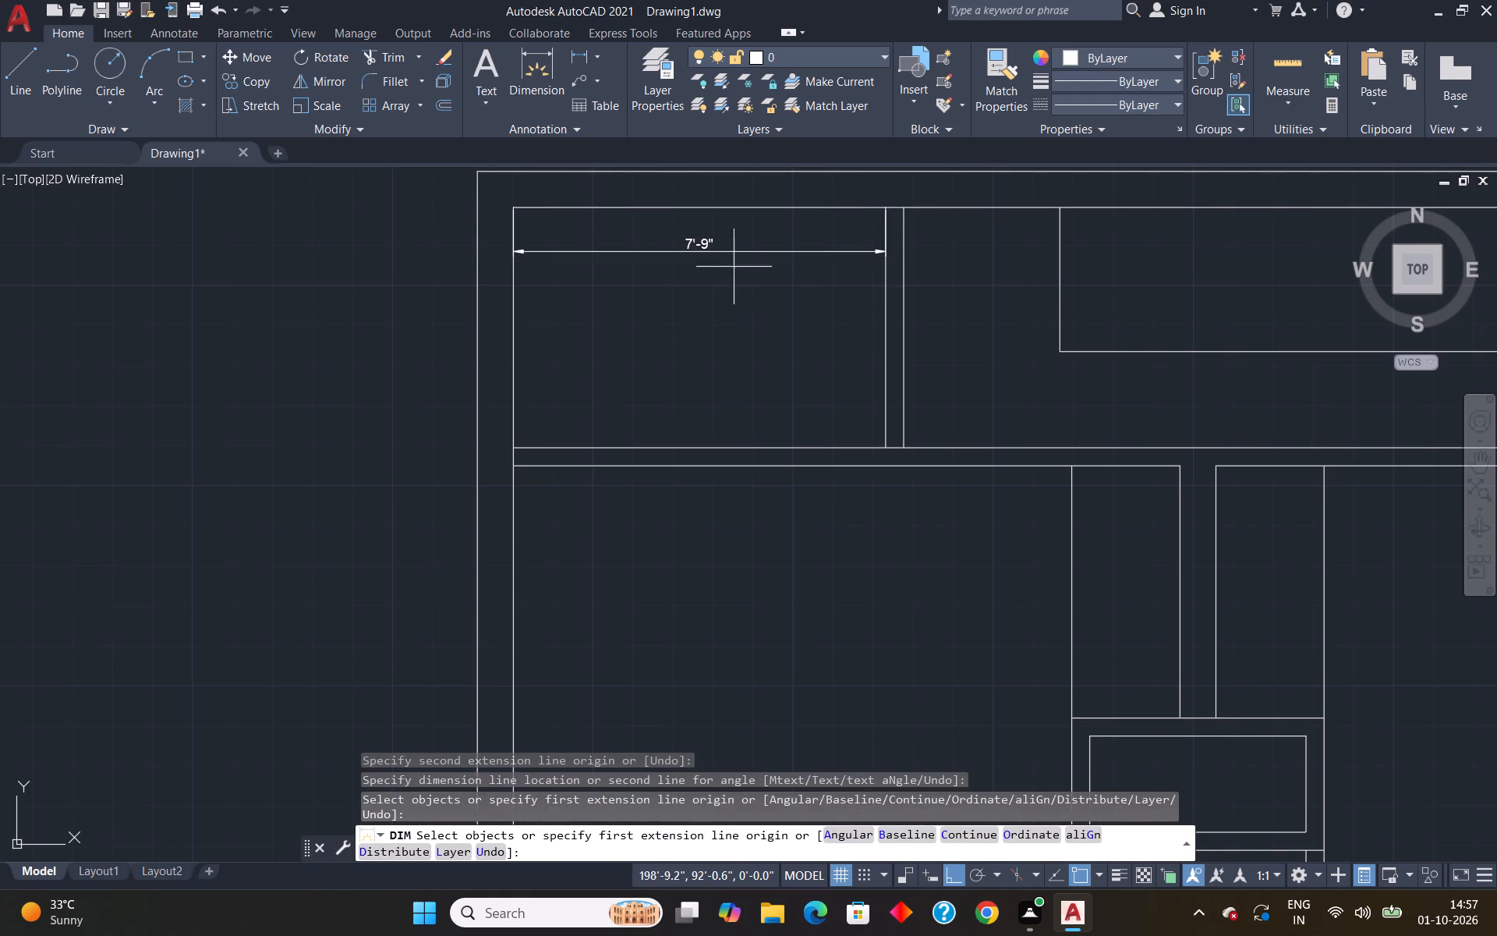
# Dimension the northwest room's north-south depth along the partition's west face, placing the dimension line inside the room.
pyautogui.scroll(-4, 731, 266)
pyautogui.scroll(3, 712, 281)
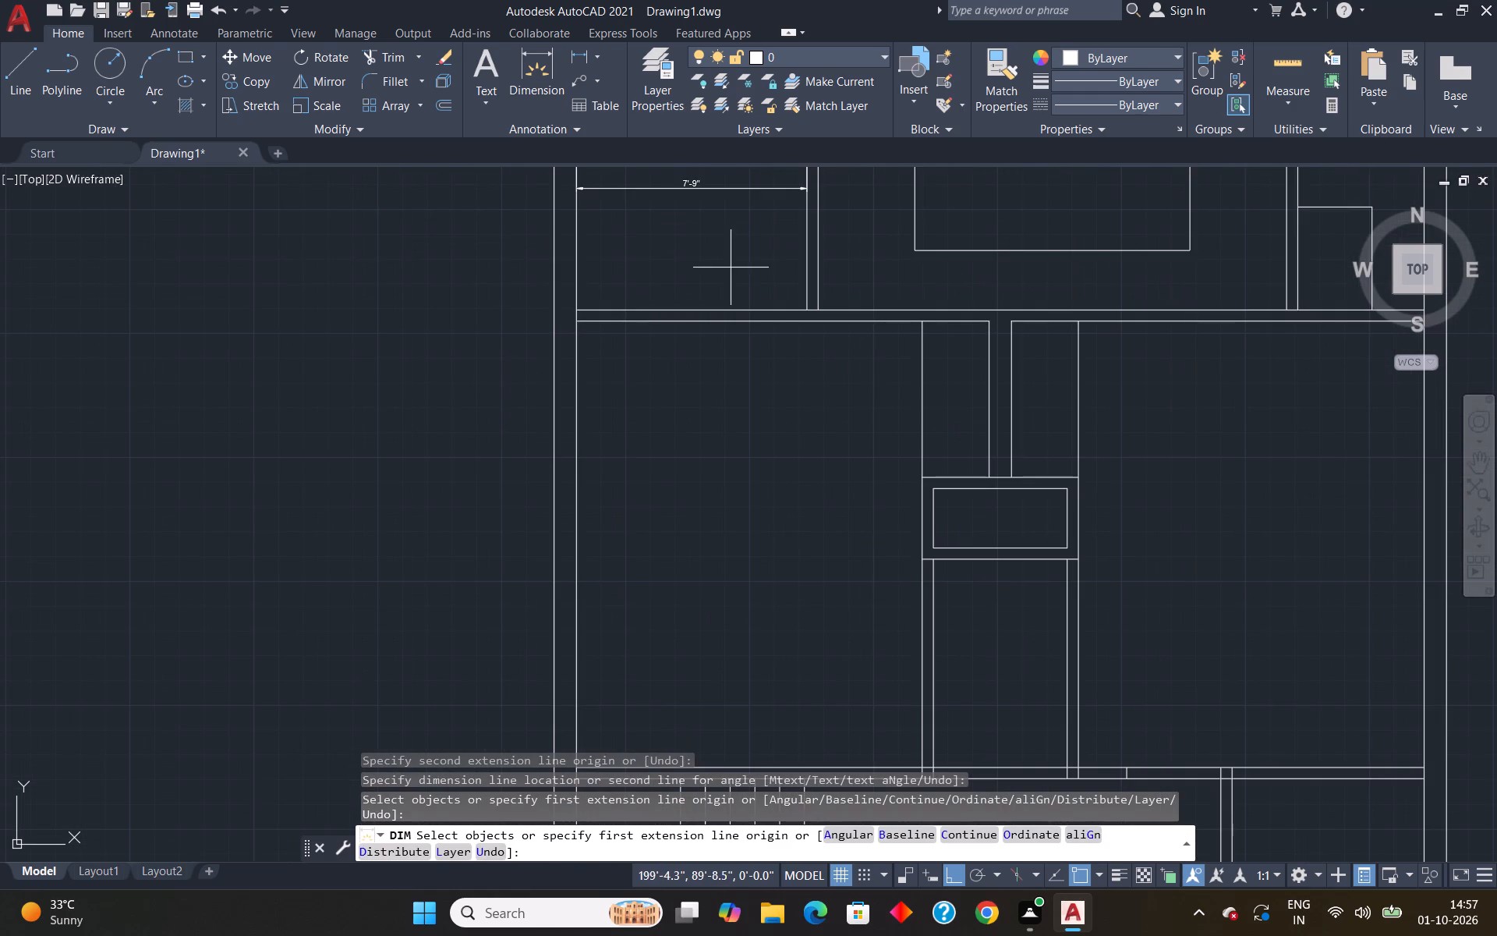
pyautogui.scroll(-7, 766, 180)
pyautogui.scroll(5, 756, 165)
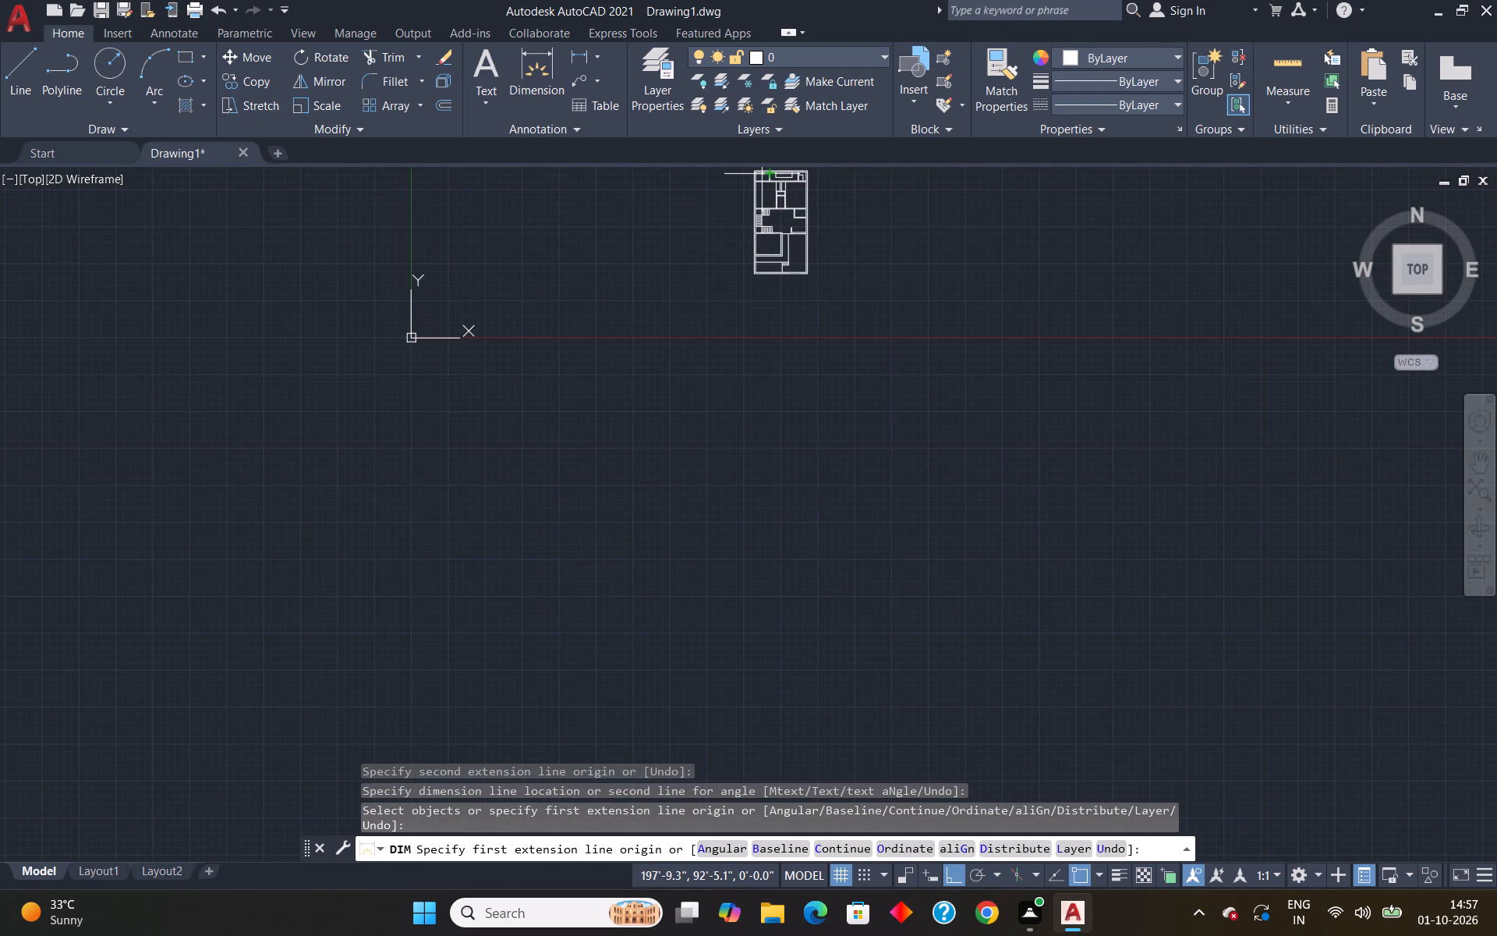
pyautogui.scroll(-4, 762, 182)
pyautogui.scroll(7, 754, 167)
pyautogui.scroll(-3, 868, 246)
pyautogui.scroll(3, 865, 310)
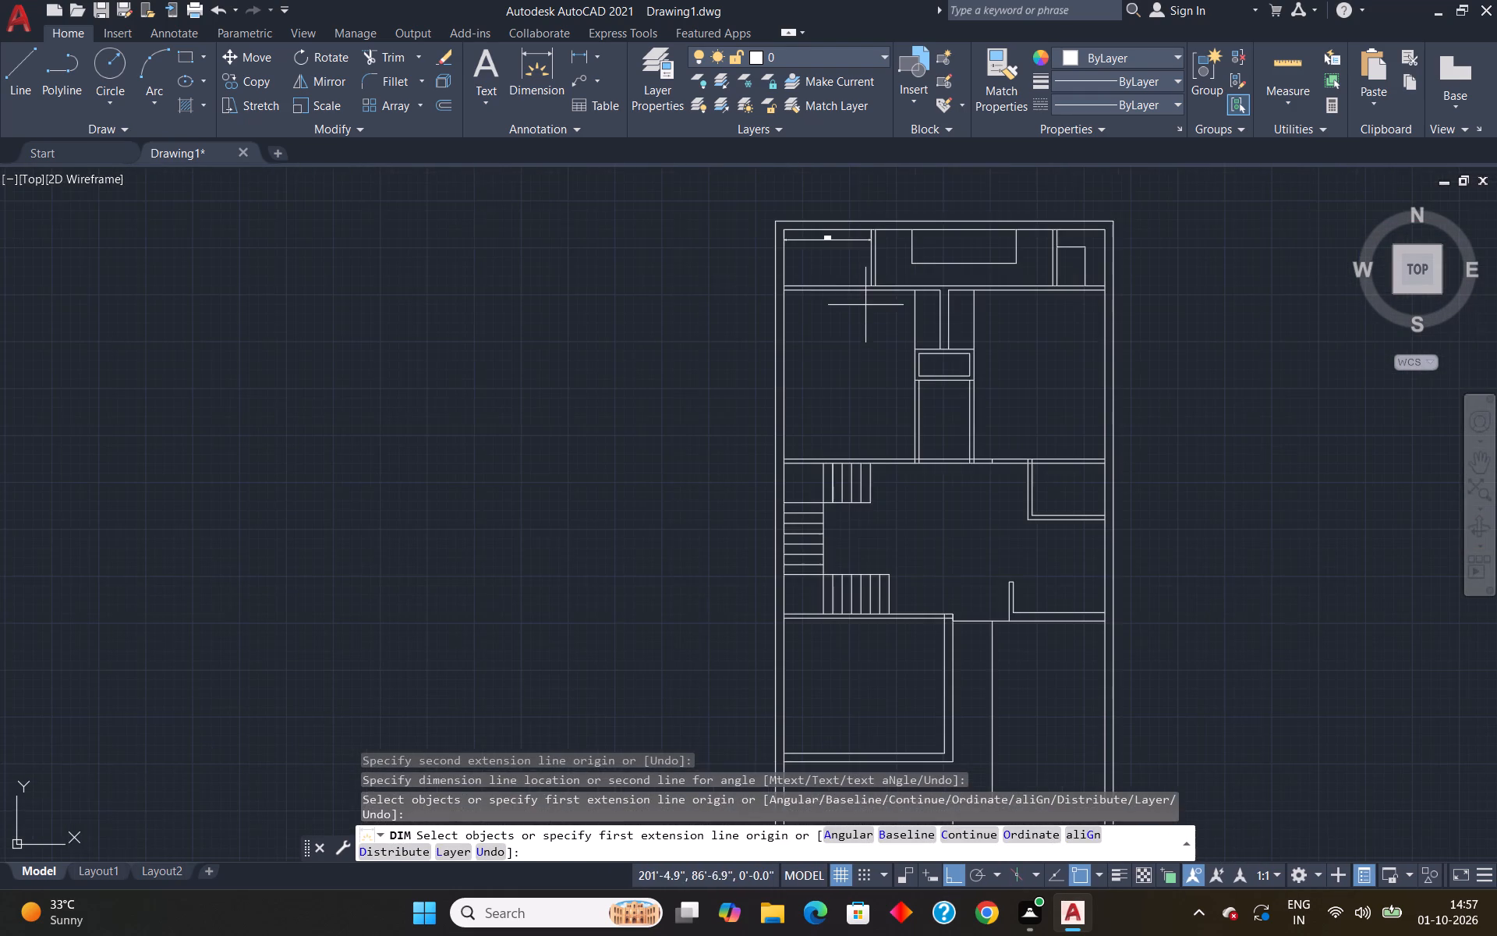
pyautogui.scroll(4, 864, 224)
pyautogui.click(892, 257)
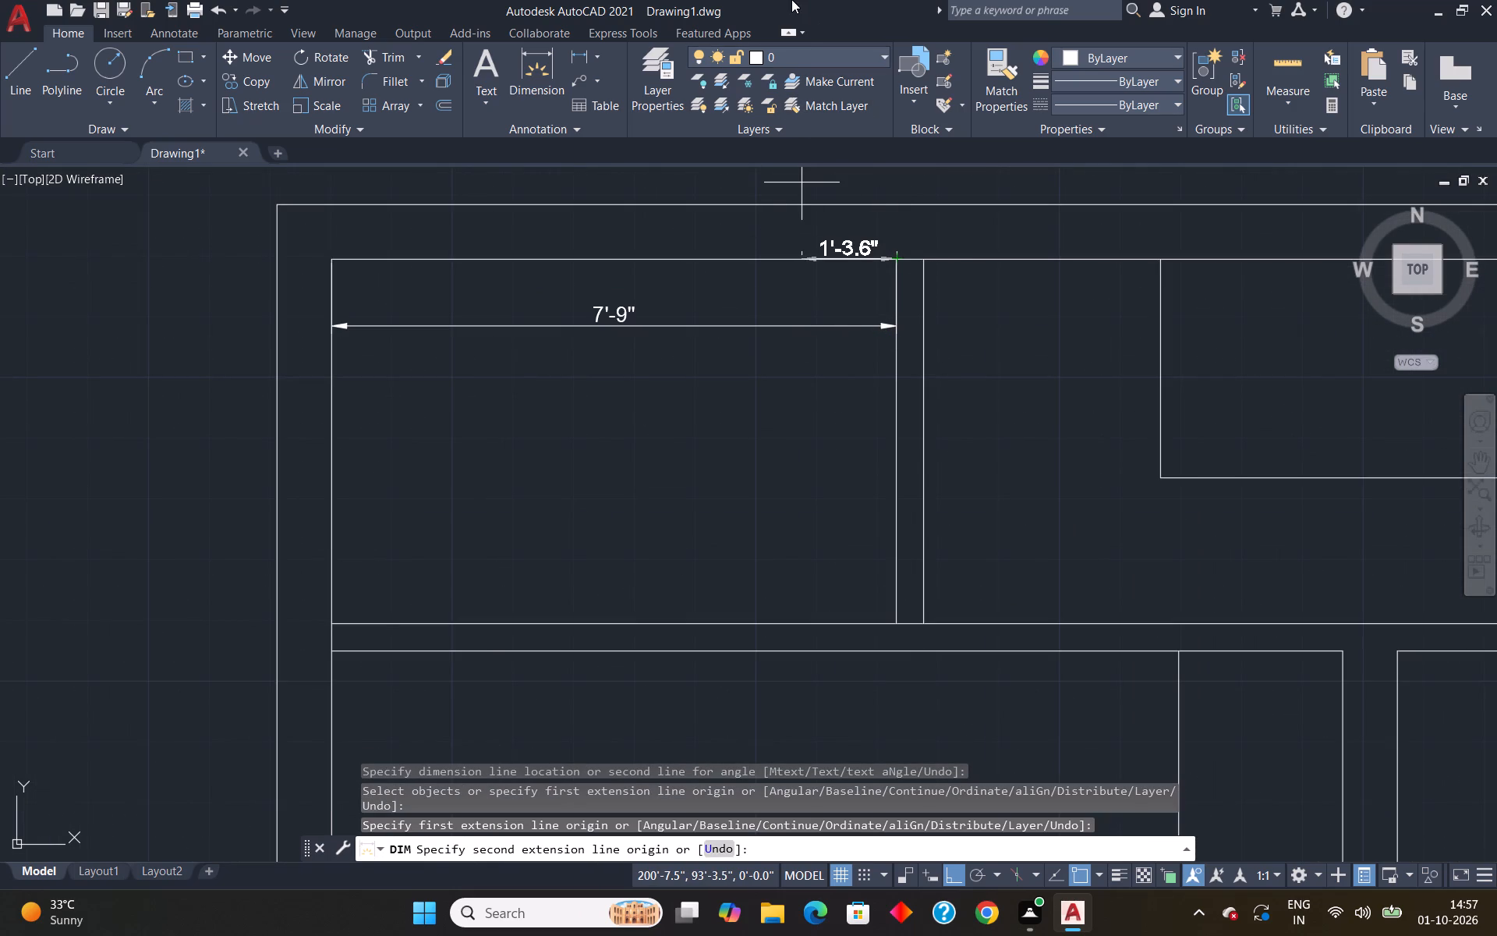
pyautogui.scroll(-5, 791, 0)
pyautogui.scroll(-4, 830, 112)
pyautogui.scroll(-3, 814, 181)
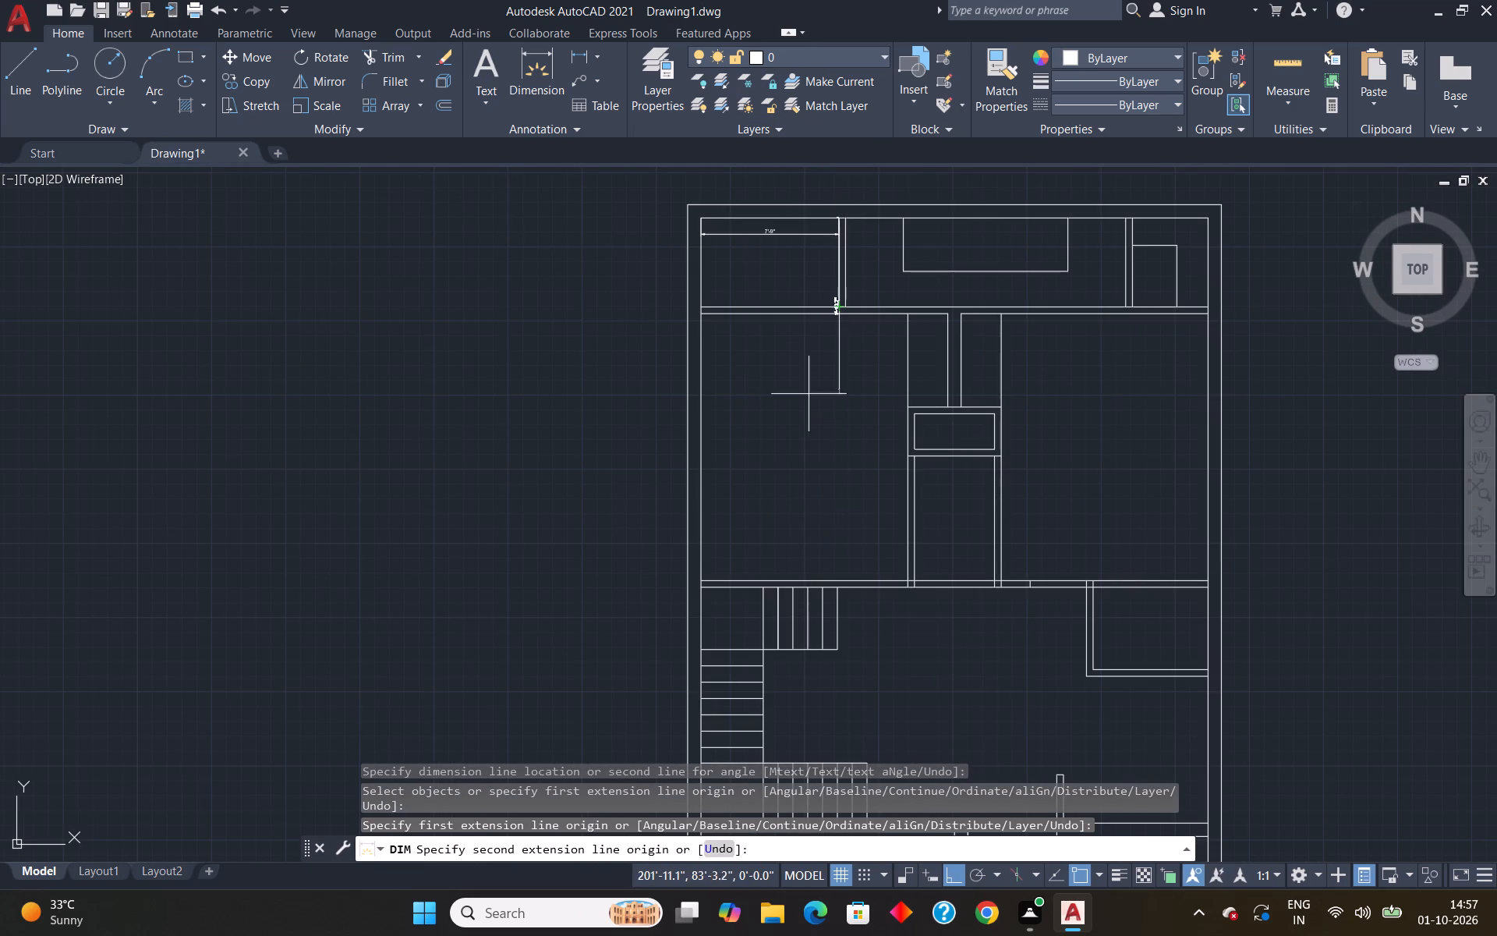
pyautogui.scroll(3, 831, 307)
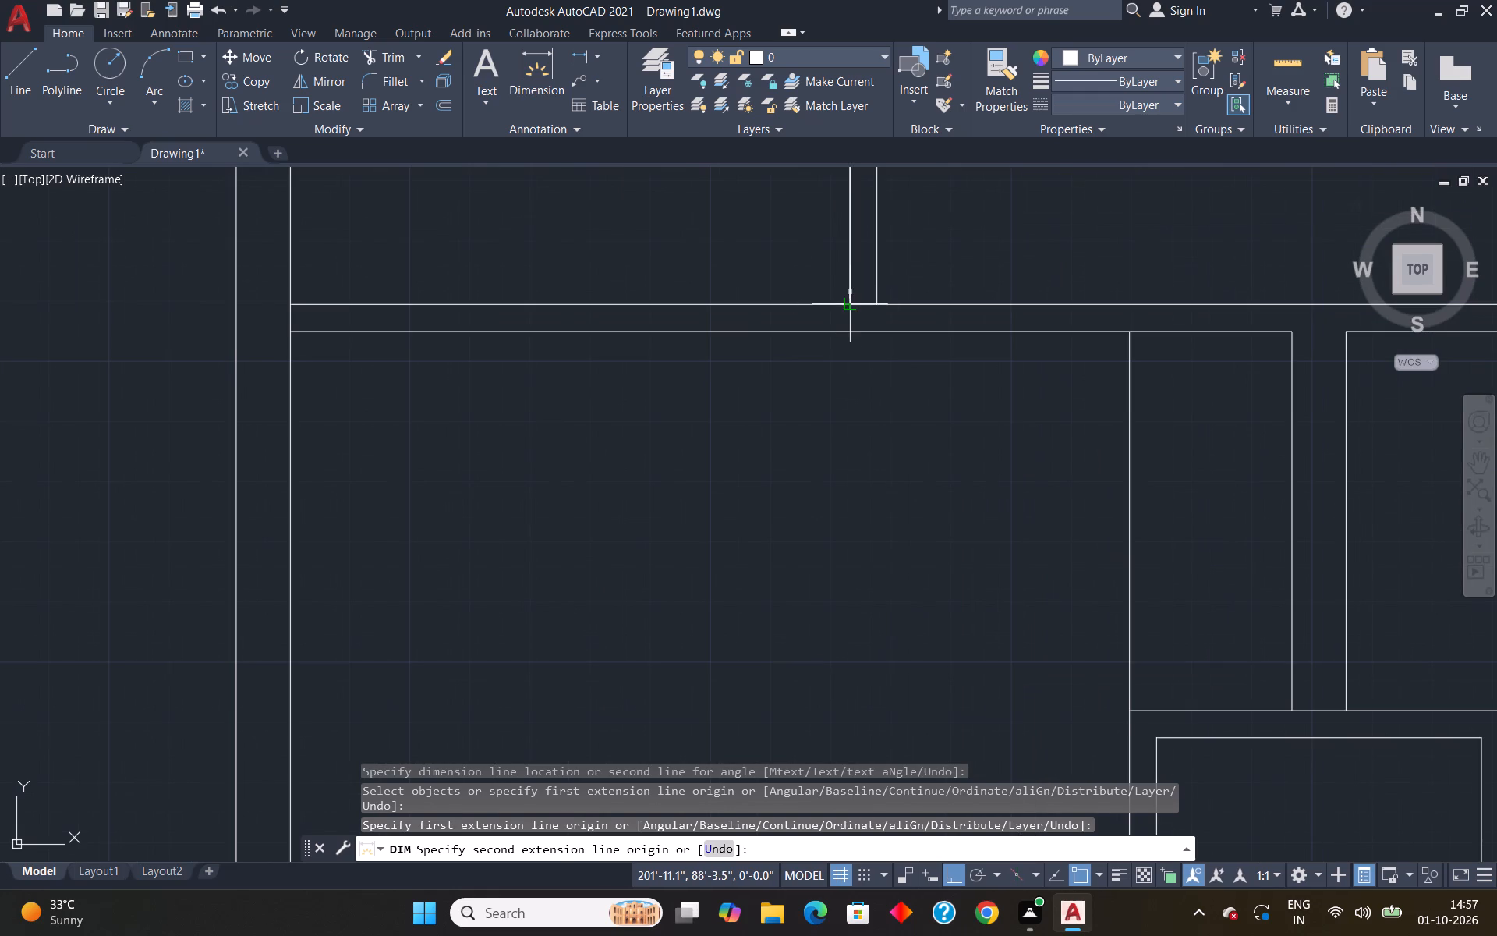
pyautogui.click(854, 303)
pyautogui.scroll(-4, 773, 315)
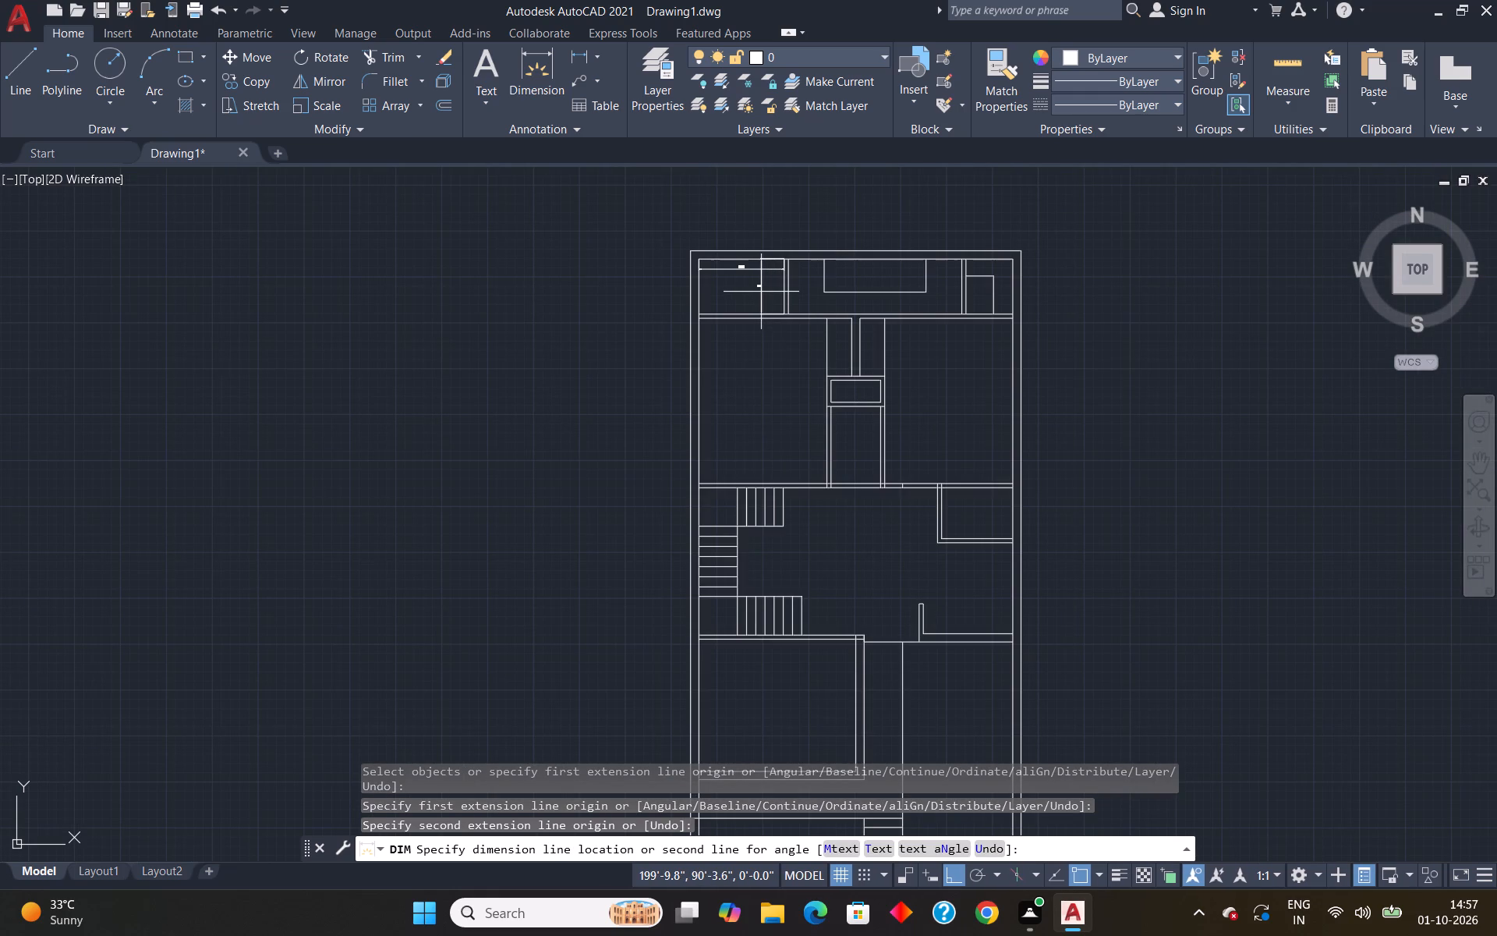
pyautogui.click(761, 292)
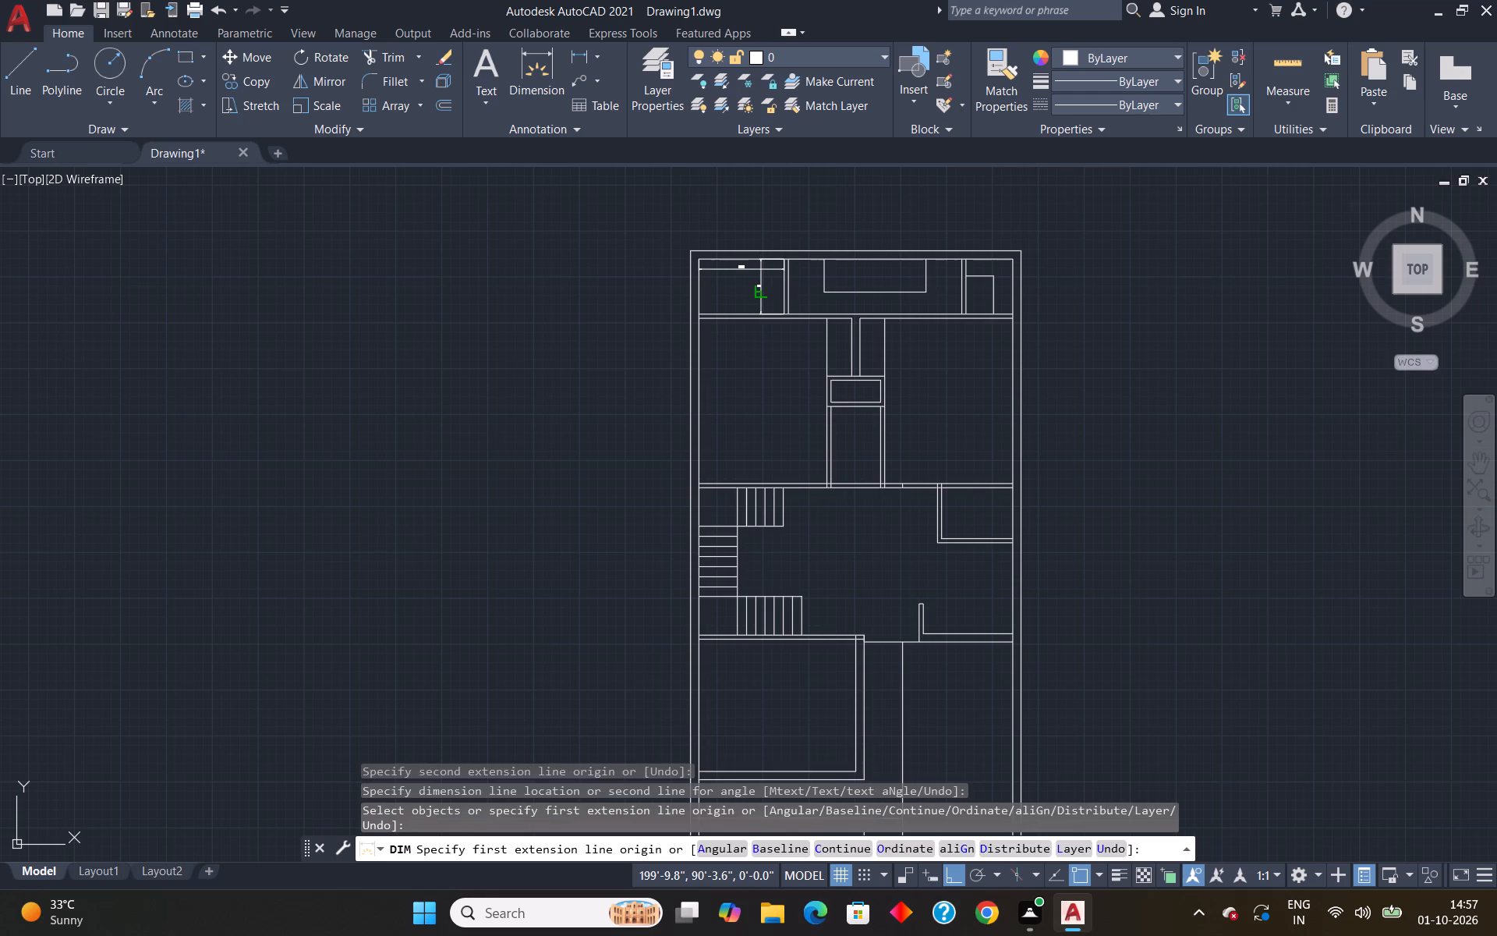
# Dimension the distance along the north wall from the northwest partition's east face to the central rectangle's west side, placing it just below the wall.
pyautogui.scroll(3, 761, 292)
pyautogui.scroll(-2, 766, 308)
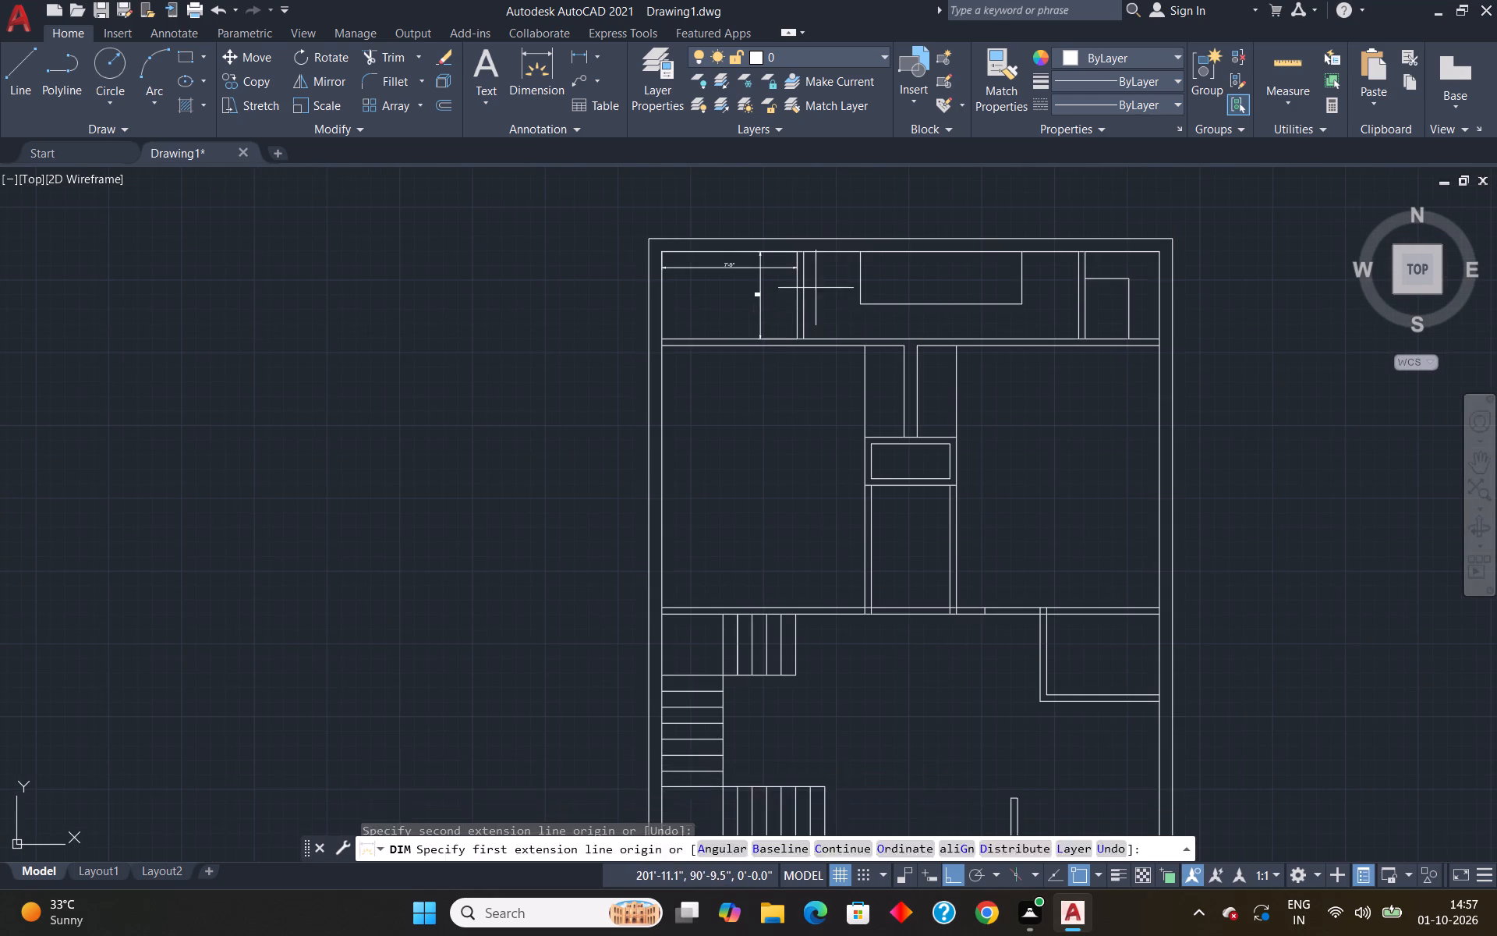
pyautogui.scroll(3, 832, 256)
pyautogui.click(705, 243)
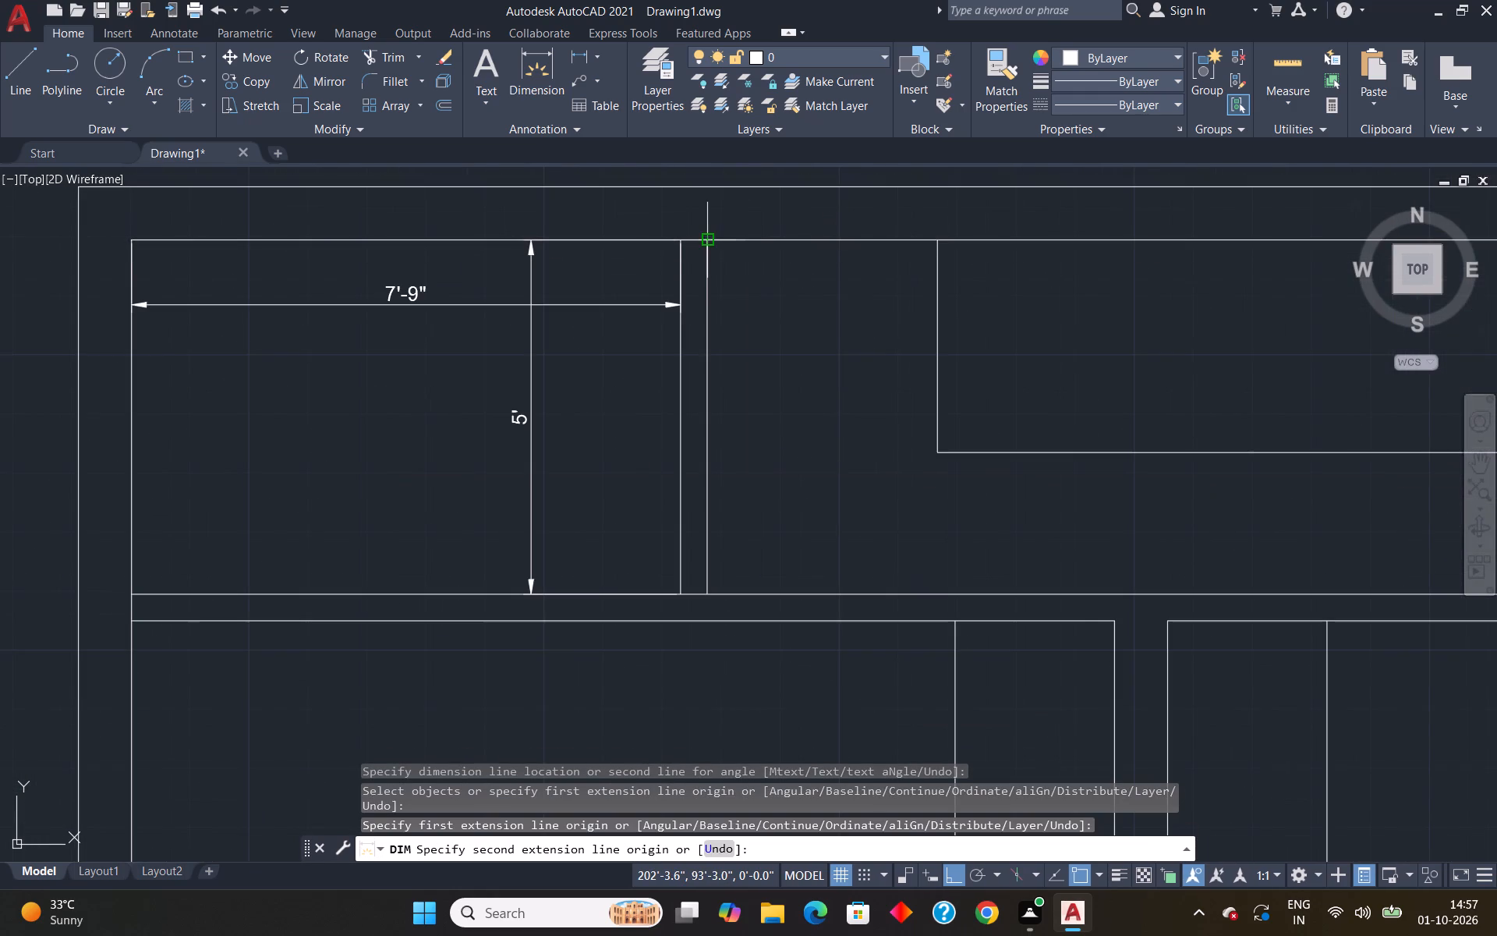
pyautogui.click(937, 242)
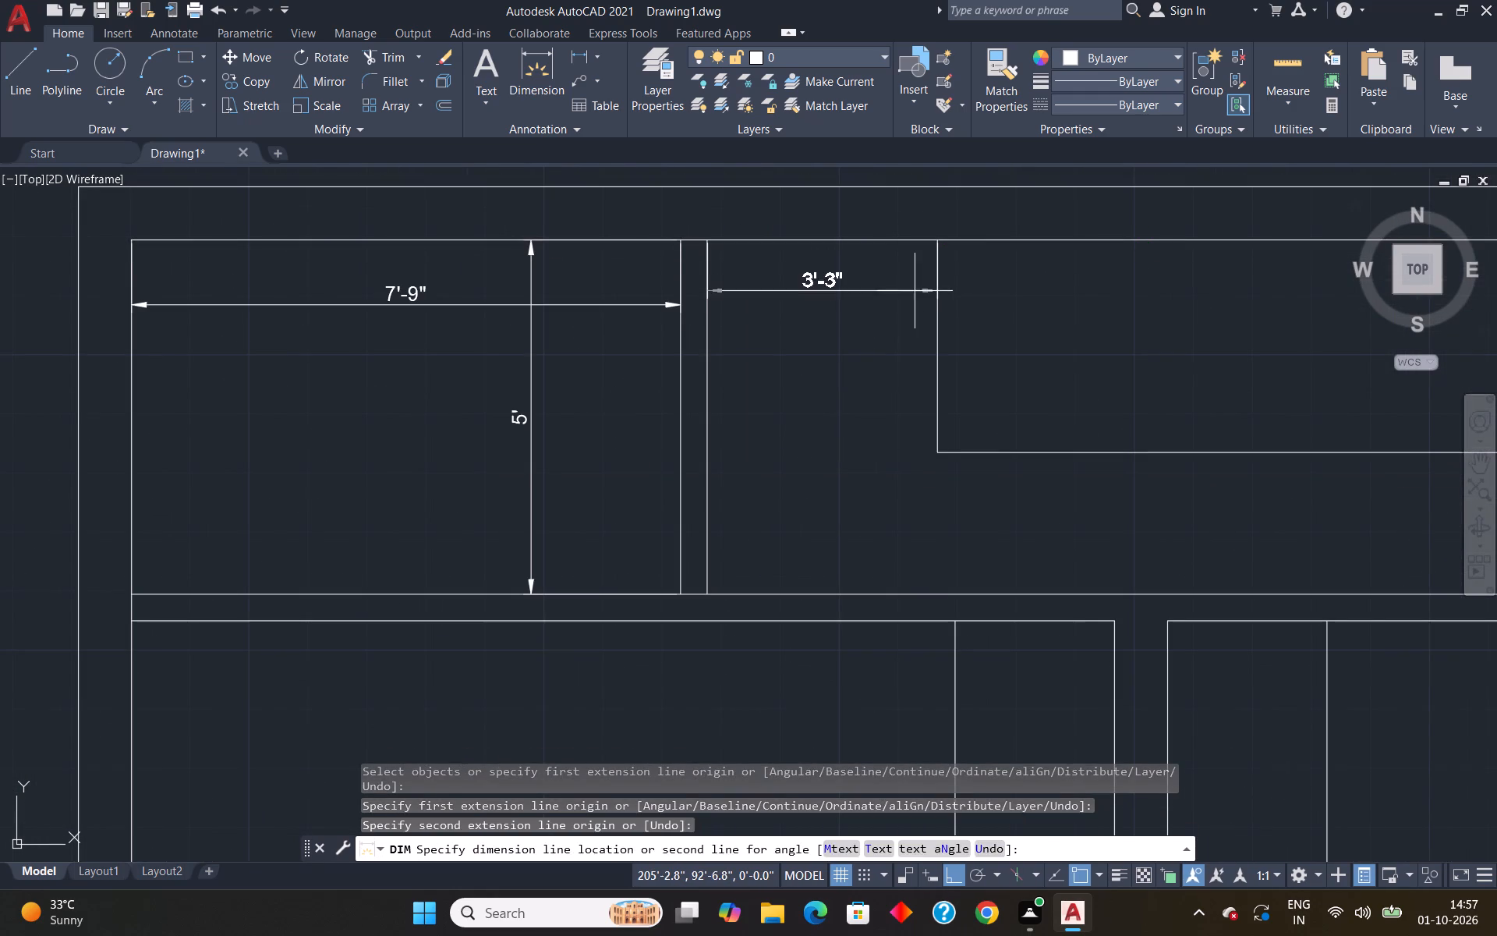
pyautogui.click(915, 291)
pyautogui.scroll(-4, 906, 286)
pyautogui.scroll(2, 1053, 285)
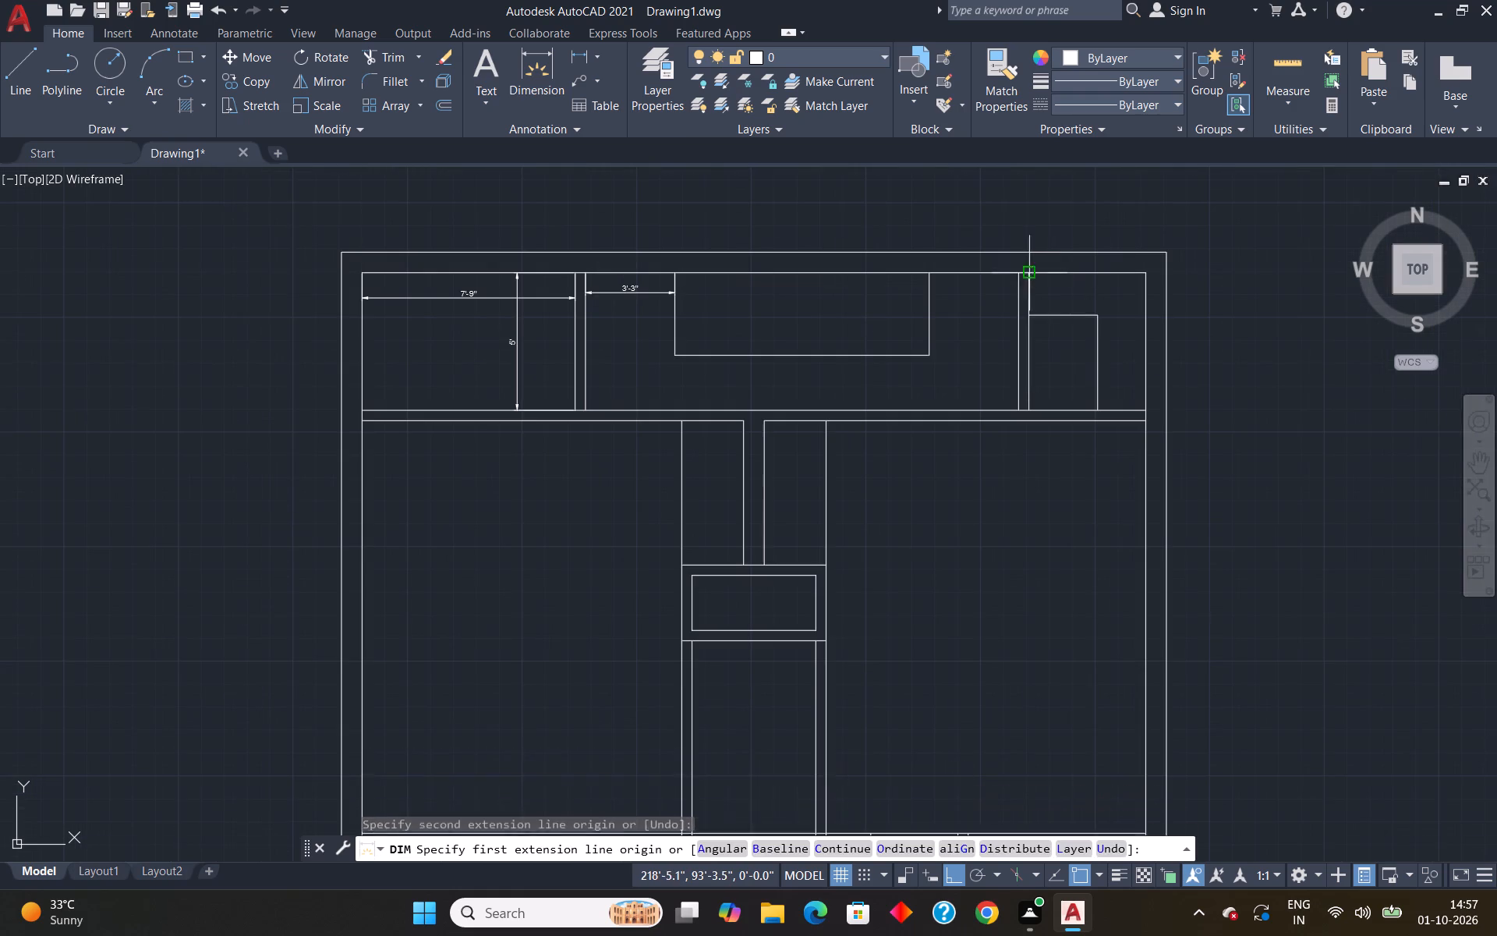
# Dimension the distance along the north wall from the northeast partition's west face to the central rectangle's east side, placing it just below the wall.
pyautogui.click(1017, 278)
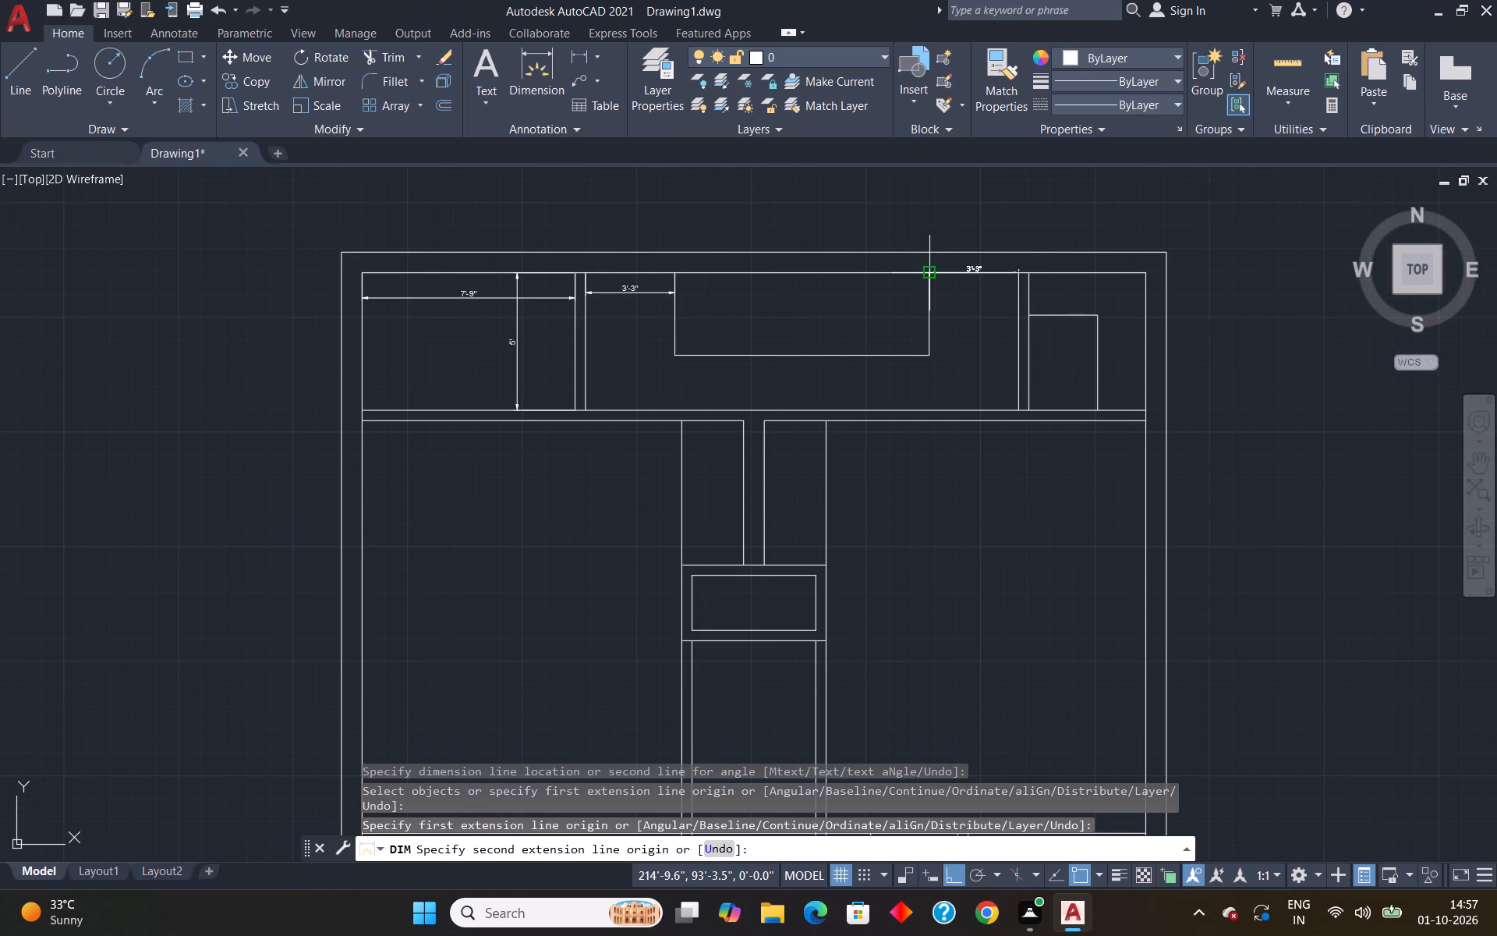
pyautogui.click(925, 273)
pyautogui.scroll(2, 925, 293)
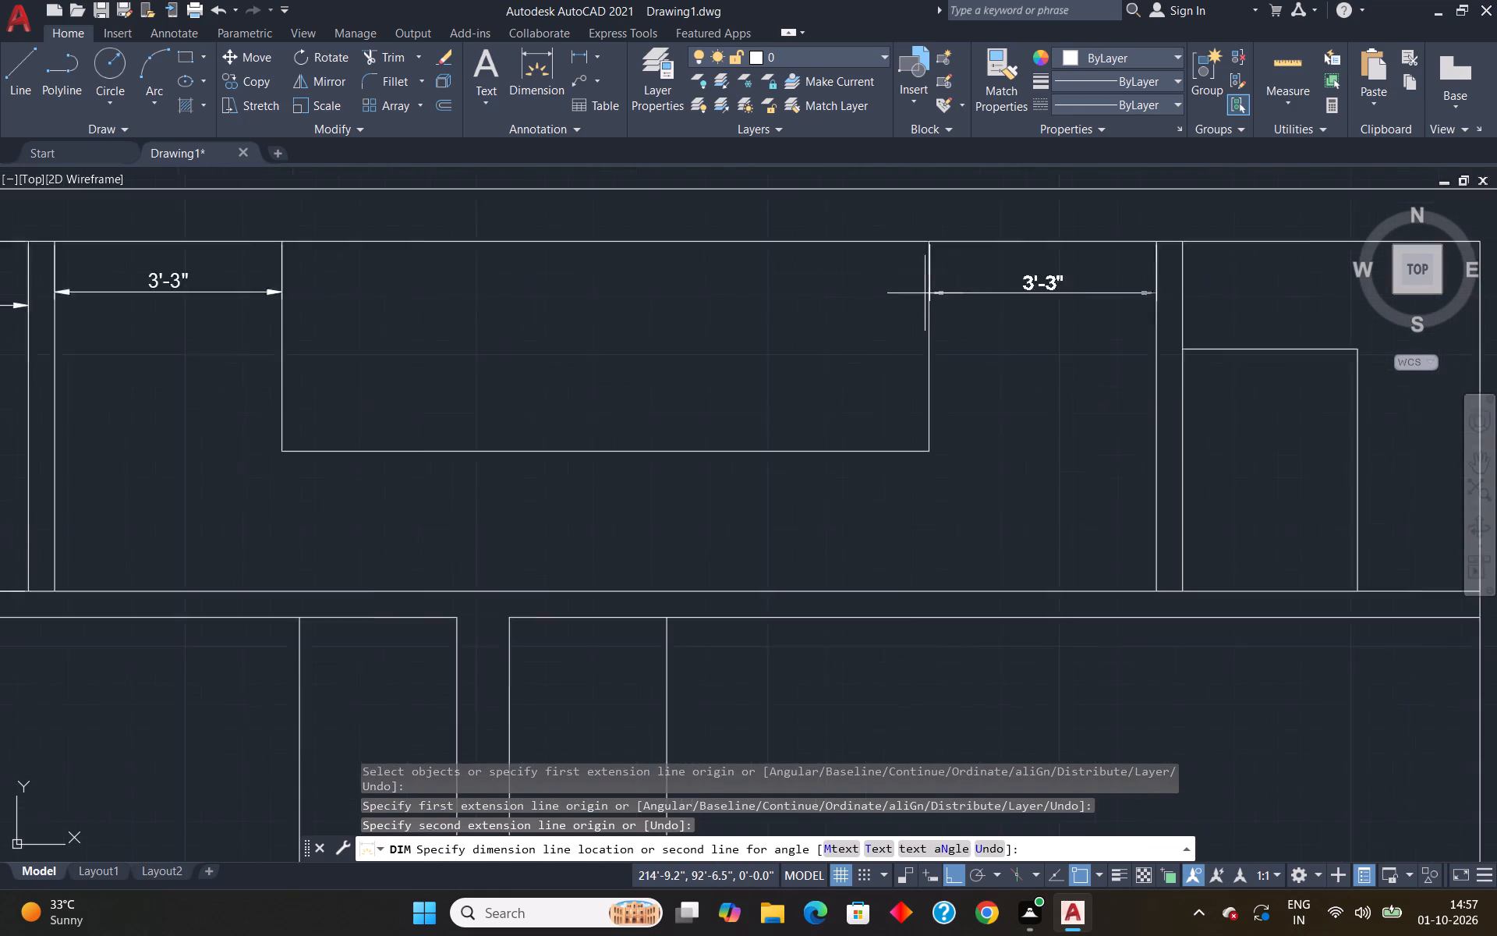
pyautogui.scroll(2, 925, 293)
pyautogui.click(925, 293)
# Dimension the central rectangle's width along the north wall, aligning the dimension line with the neighbouring dimension inside the rectangle.
pyautogui.scroll(-5, 923, 295)
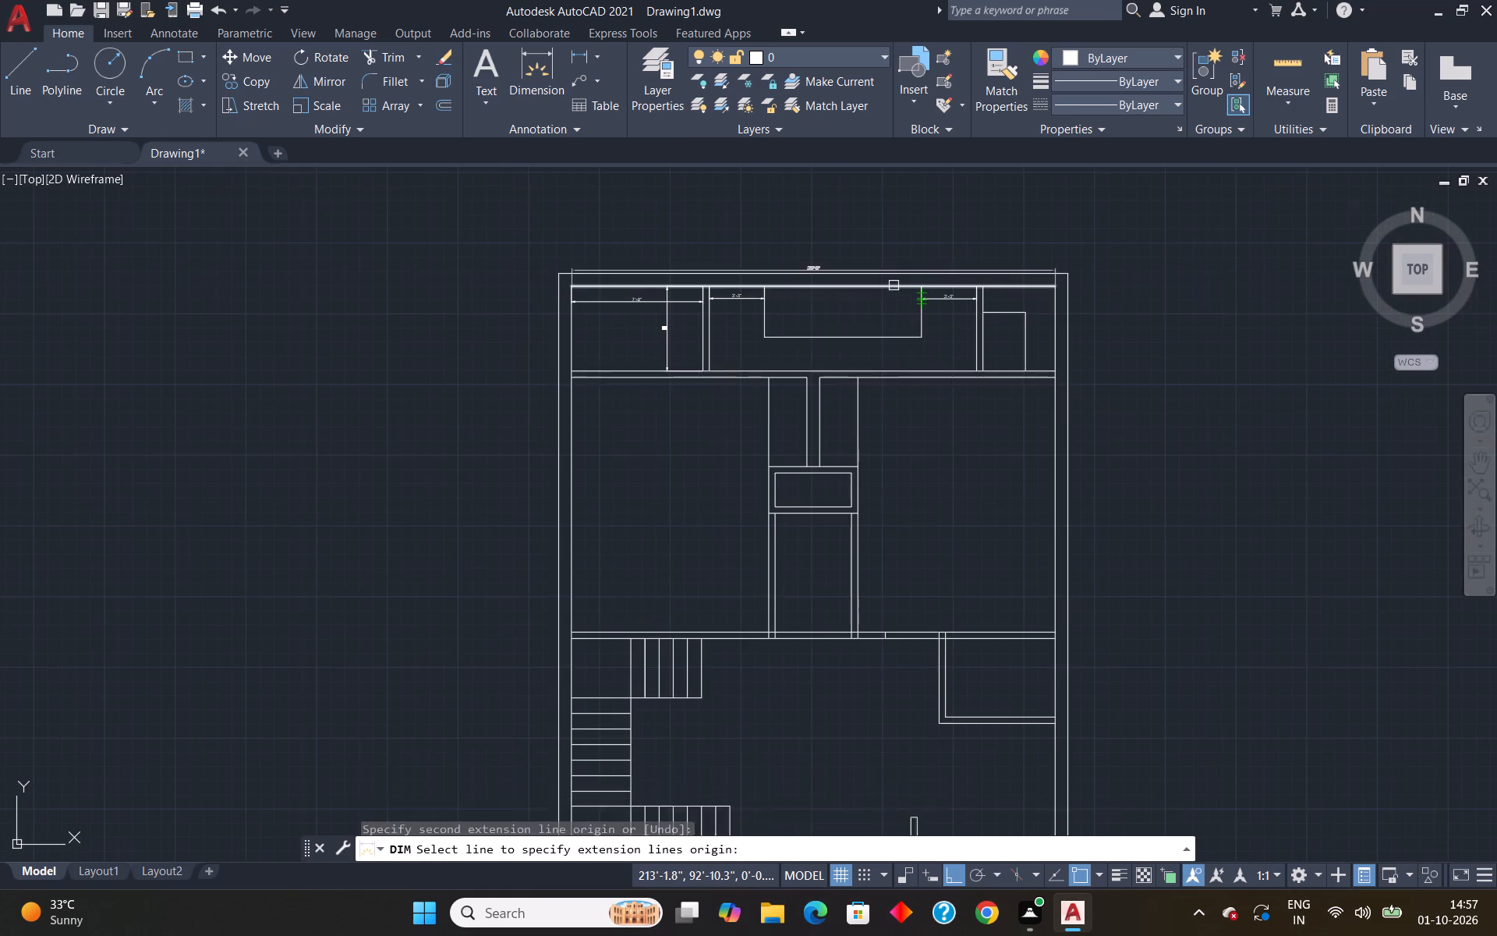
pyautogui.scroll(2, 894, 283)
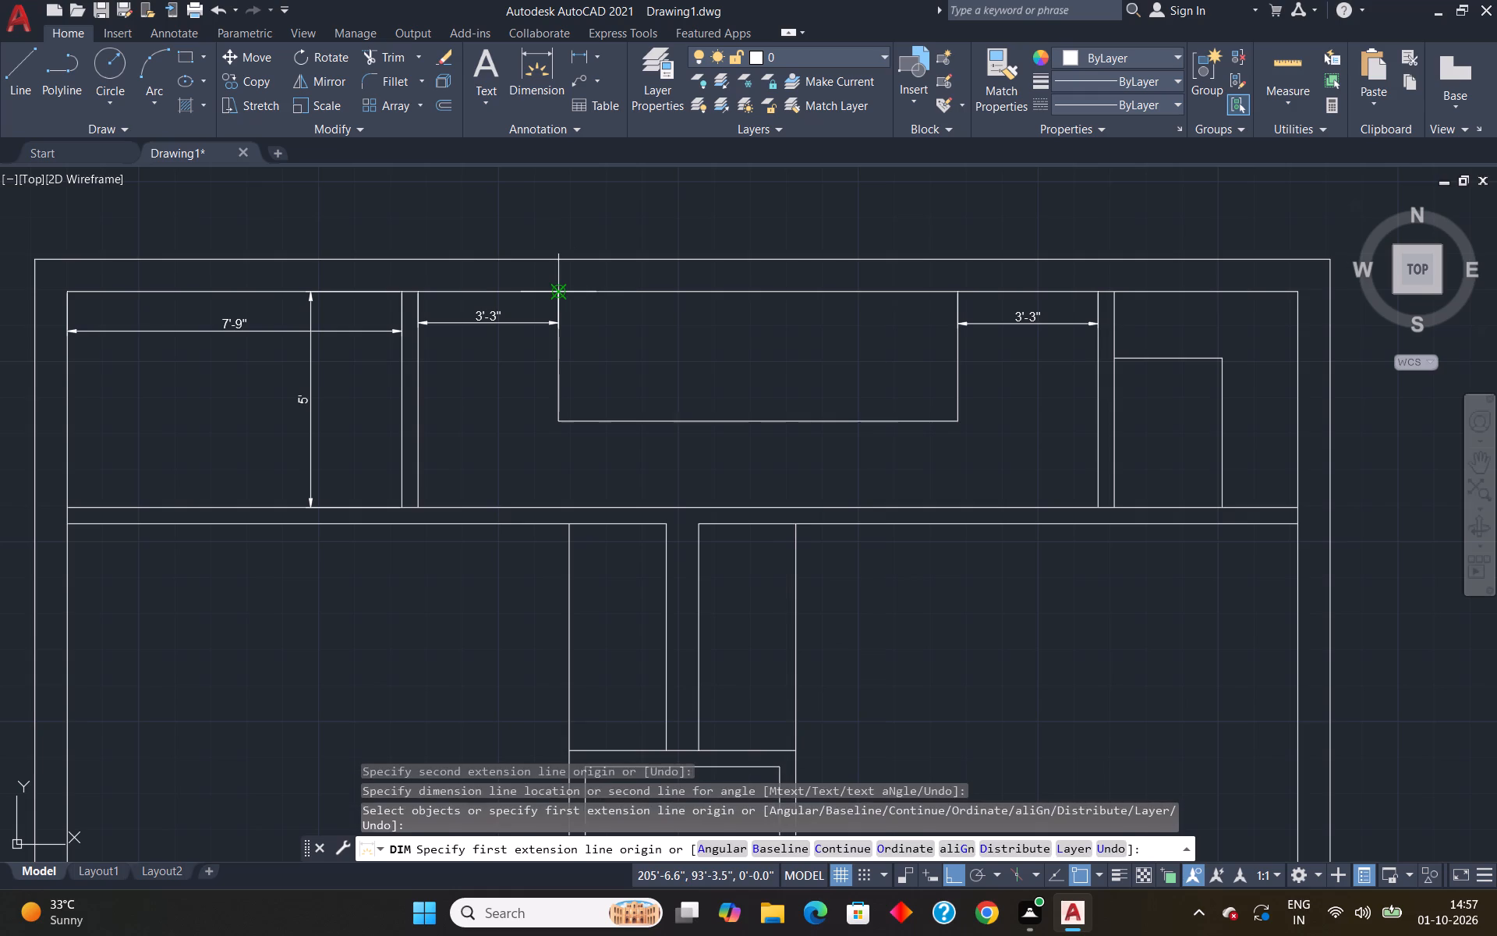
pyautogui.click(557, 293)
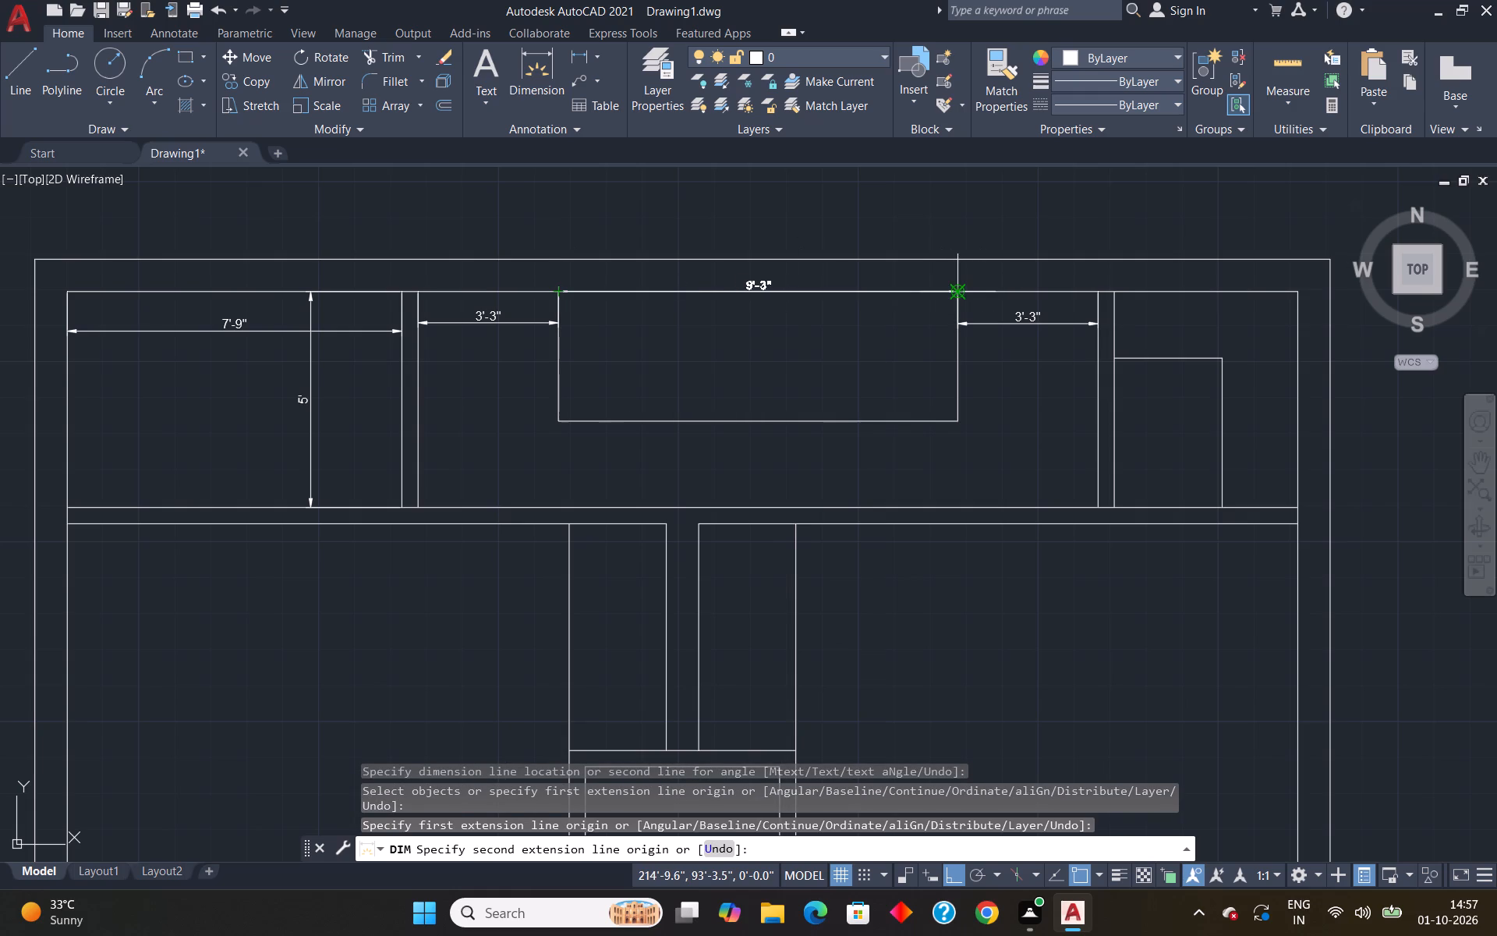
pyautogui.click(955, 289)
pyautogui.click(958, 323)
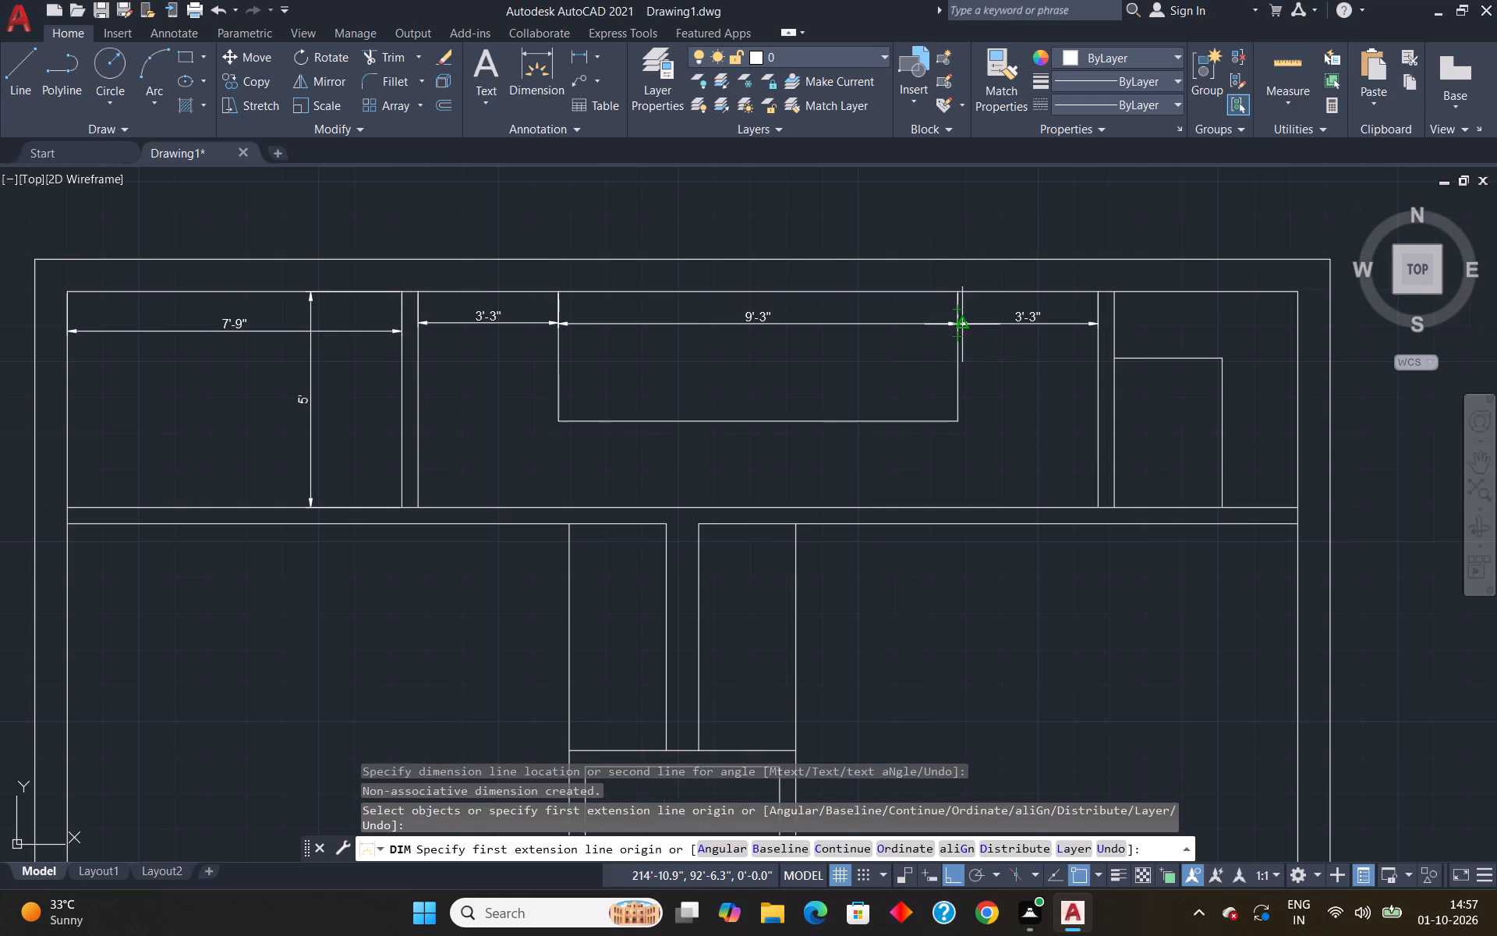
# Dimension the northeast room's inner width from the partition's east face to the east wall, placing it just below the north wall.
pyautogui.scroll(-4, 964, 329)
pyautogui.scroll(4, 1028, 335)
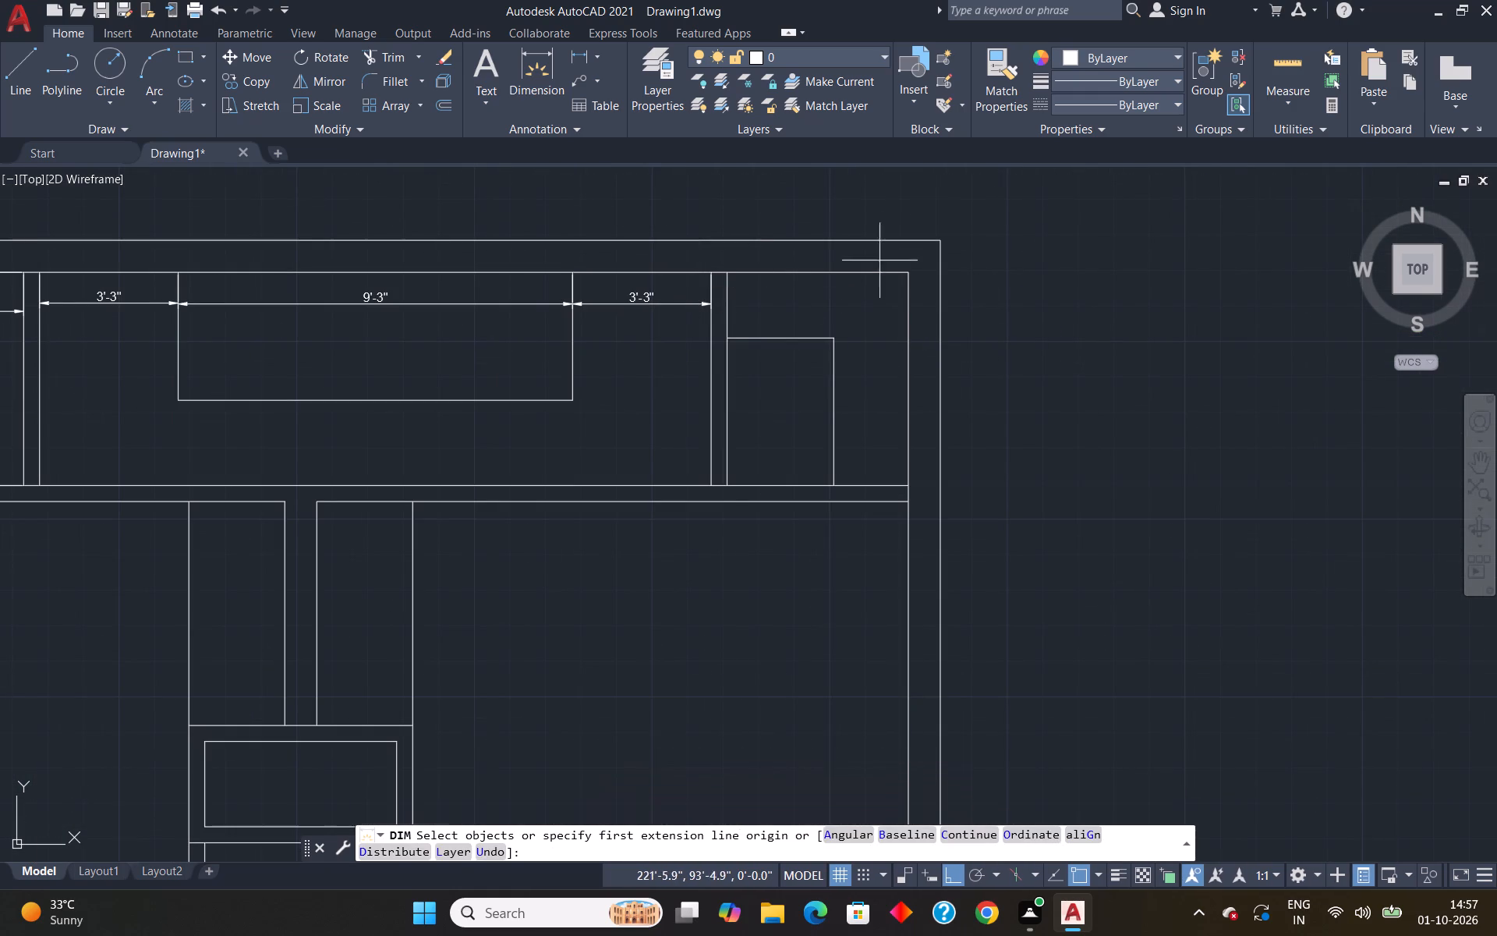
pyautogui.scroll(-1, 896, 245)
pyautogui.scroll(3, 777, 267)
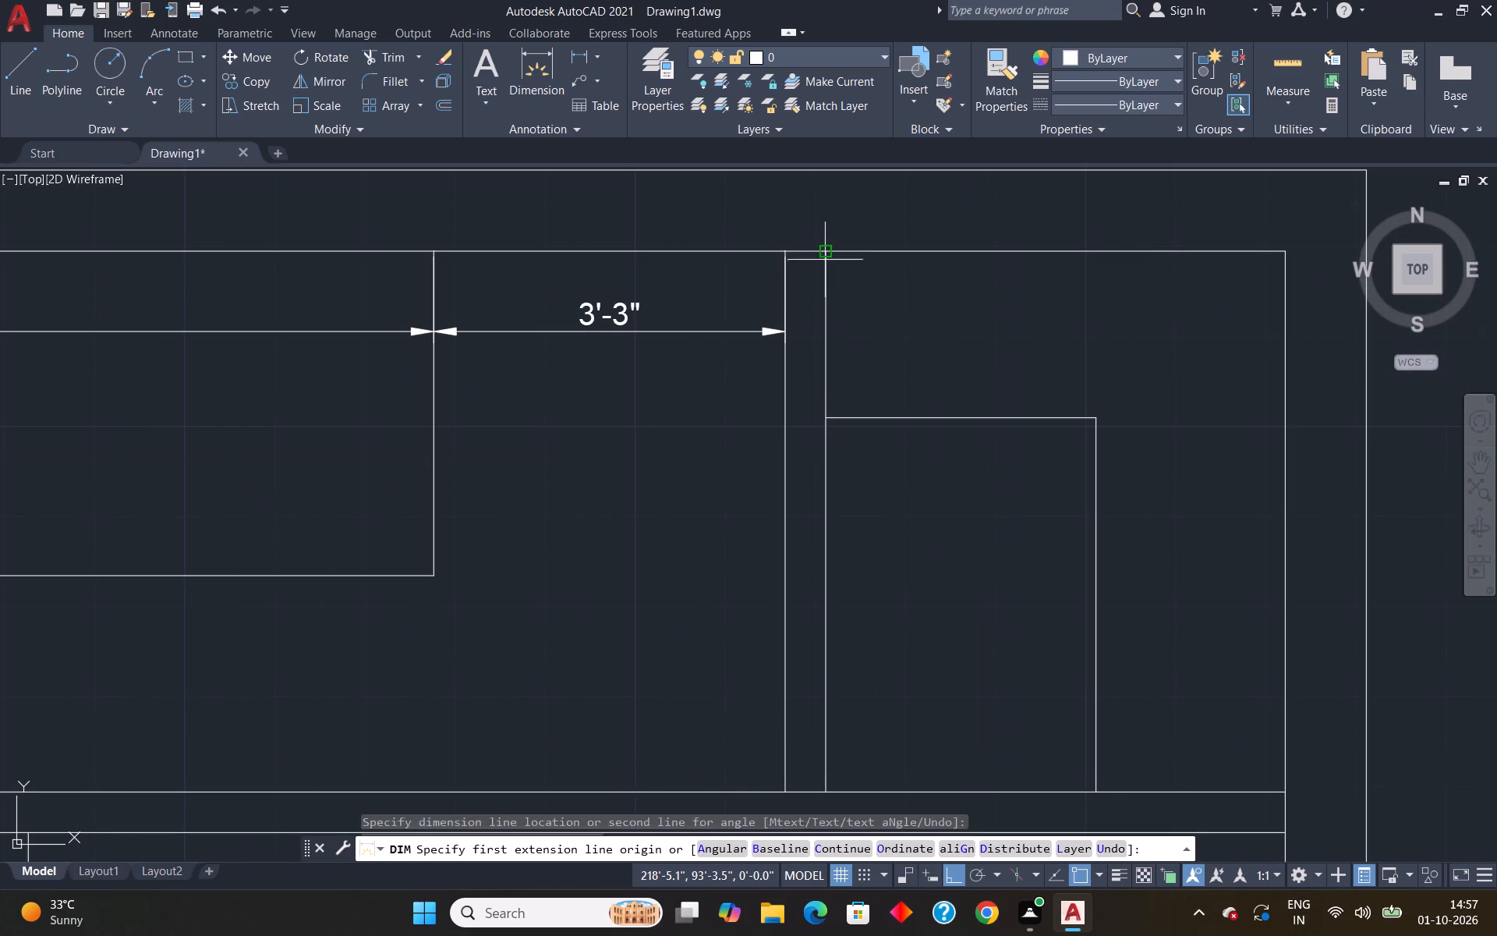
pyautogui.click(829, 255)
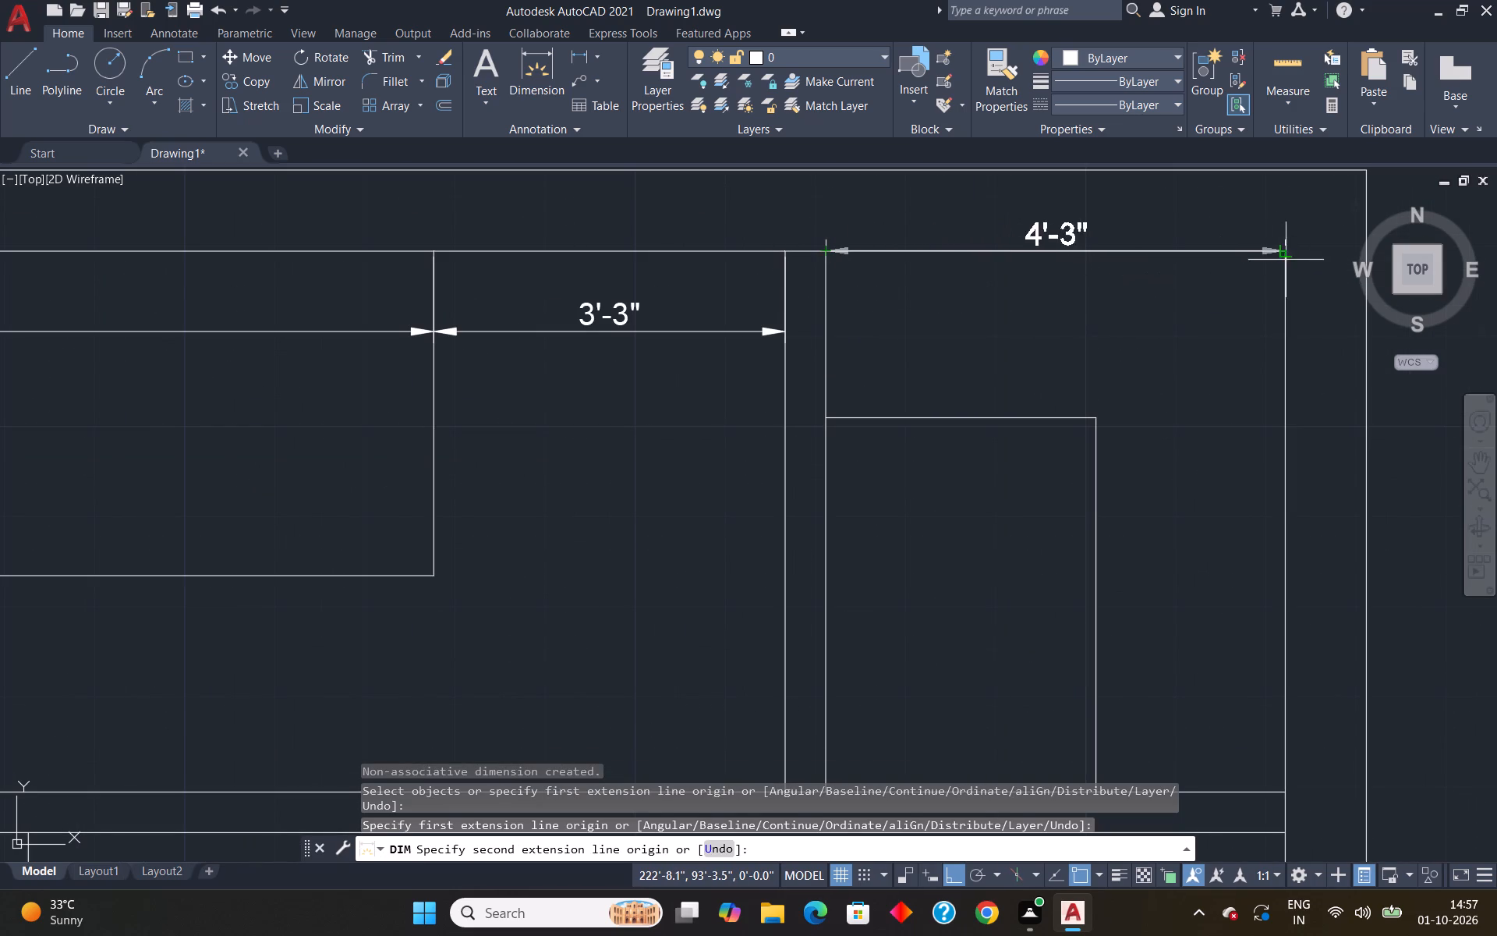
pyautogui.click(1283, 253)
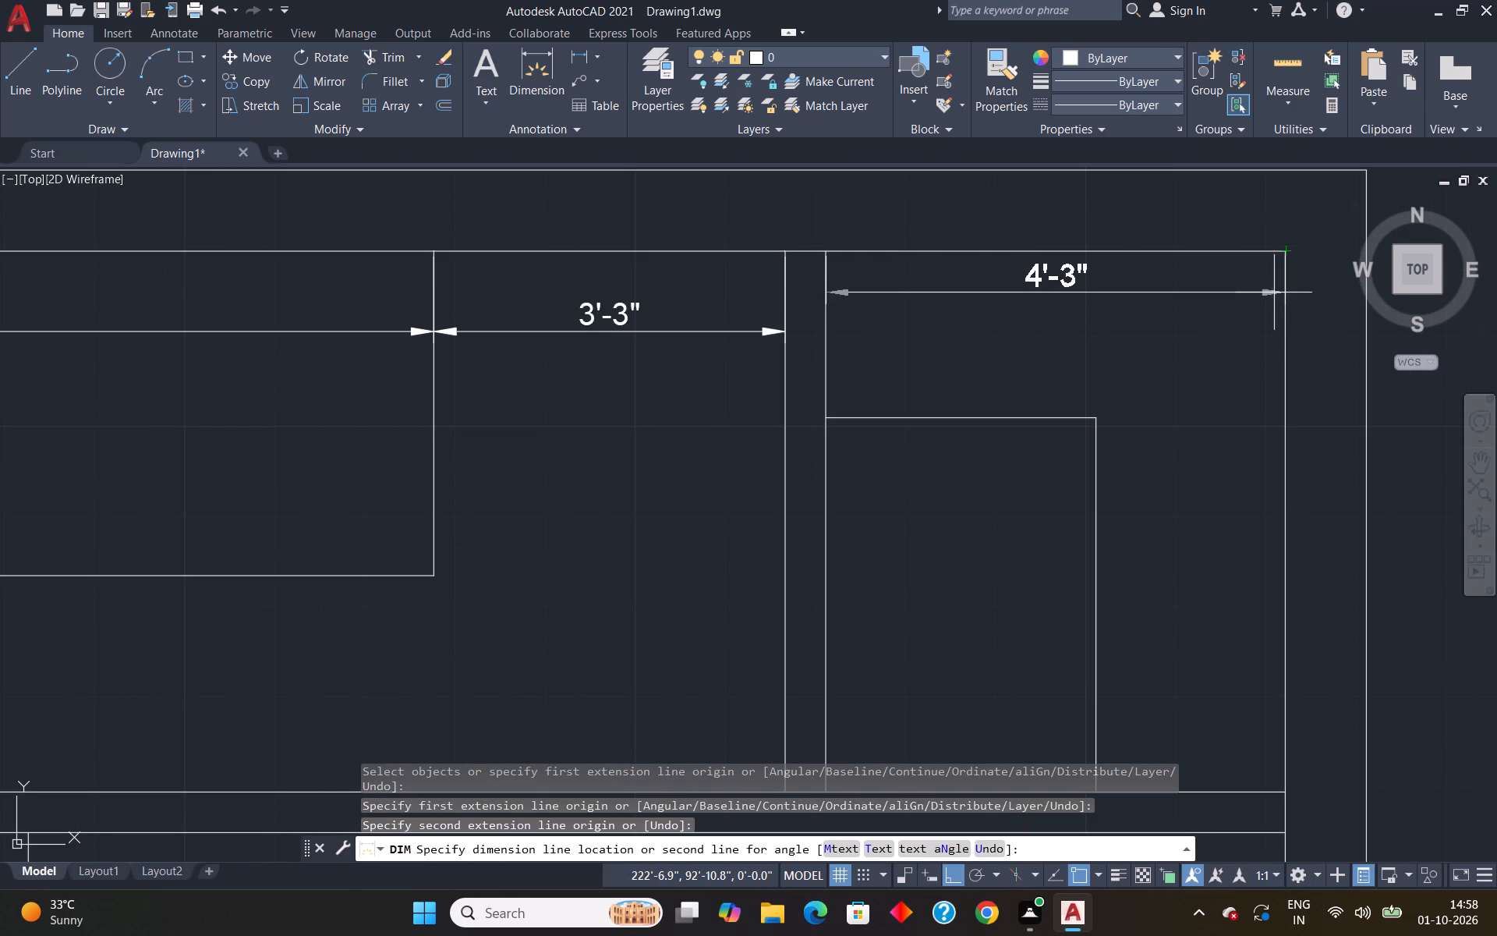
pyautogui.click(1272, 337)
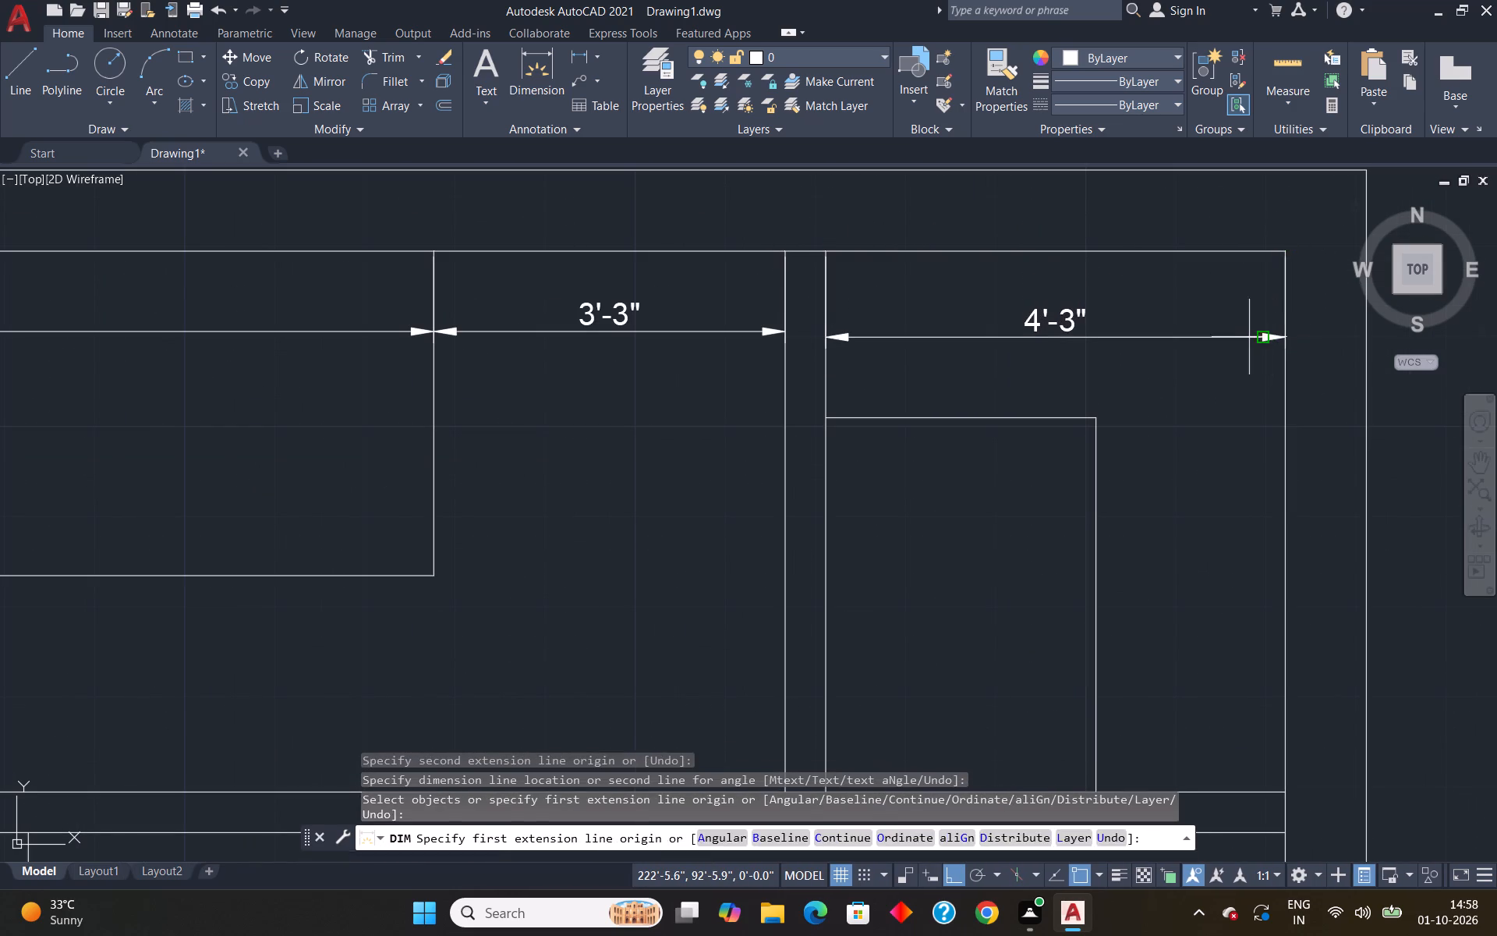
# Dimension the width of the small rectangle in the northeast room along its south side, placing the dimension line inside the rectangle.
pyautogui.scroll(-4, 1145, 307)
pyautogui.scroll(2, 1130, 358)
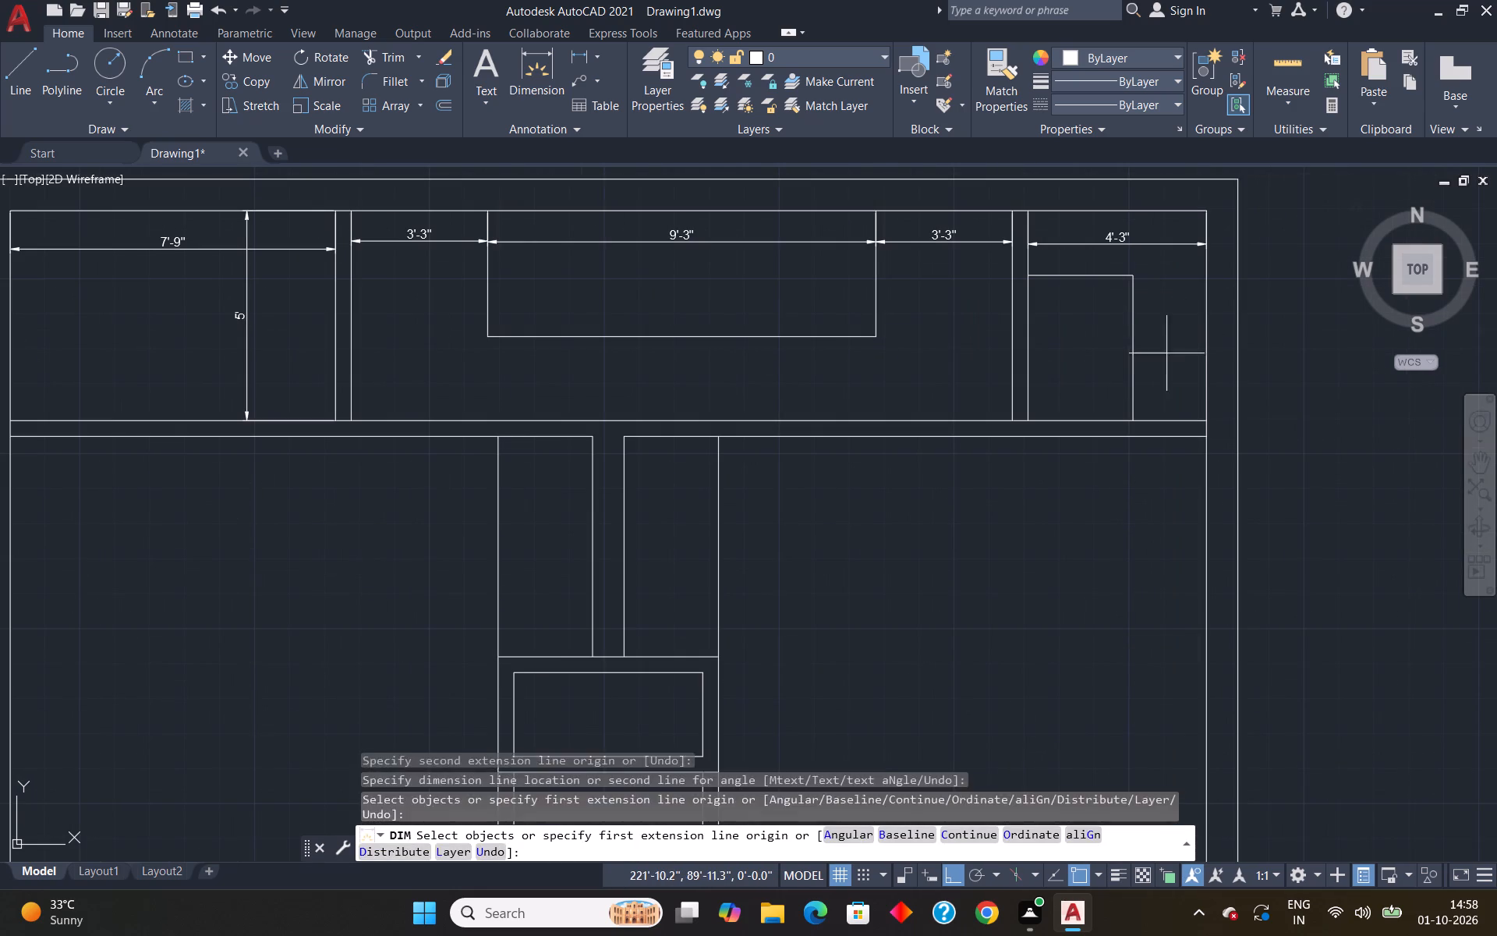
pyautogui.click(1028, 424)
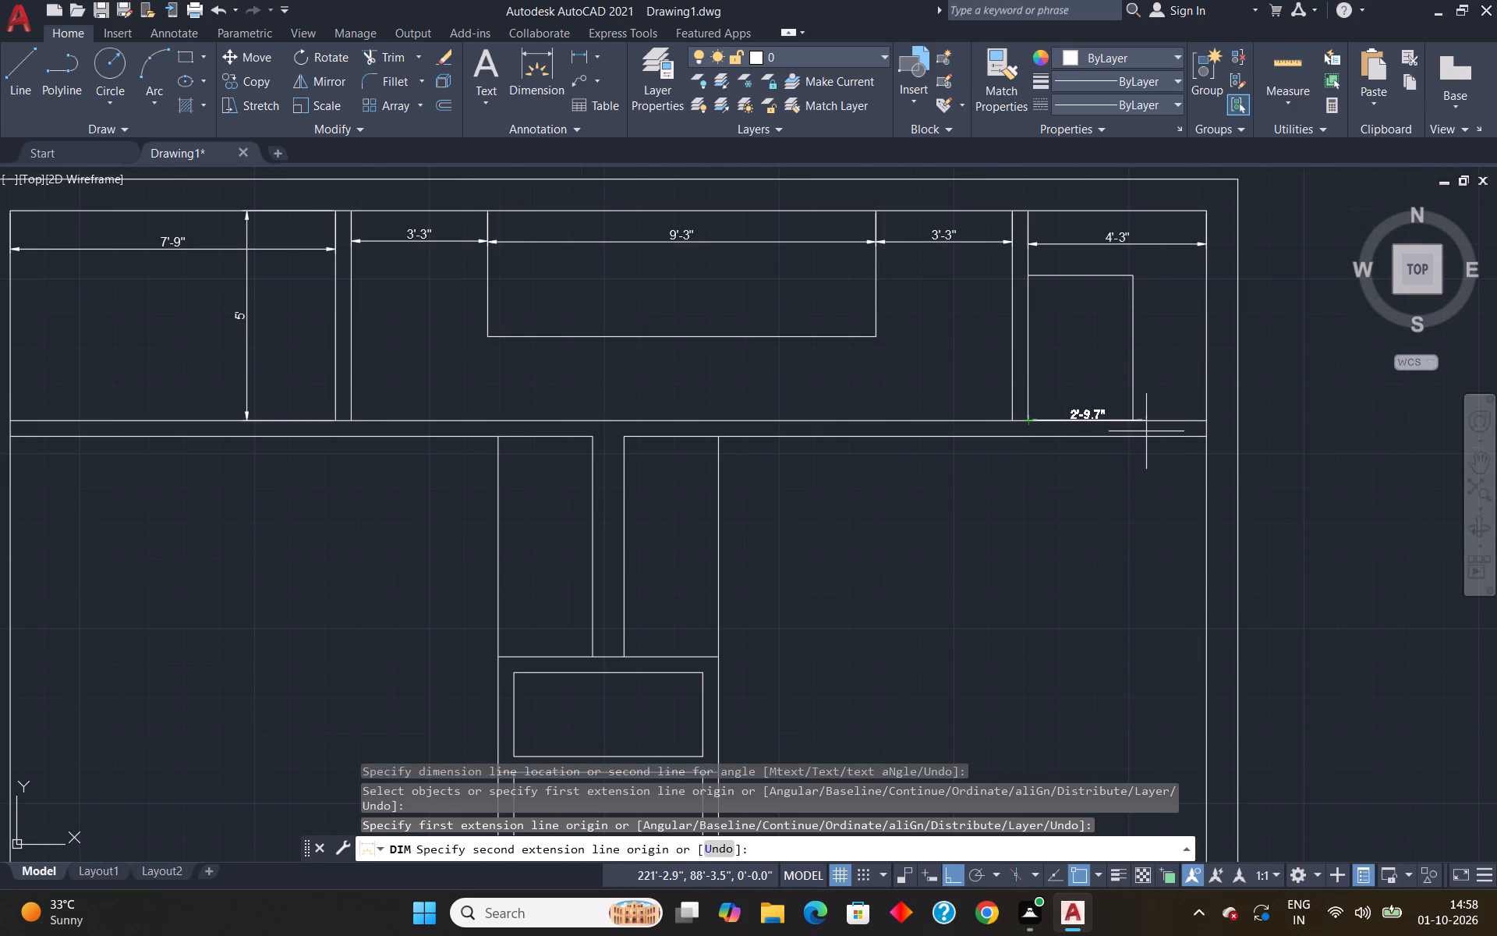
pyautogui.click(1132, 424)
pyautogui.click(1124, 390)
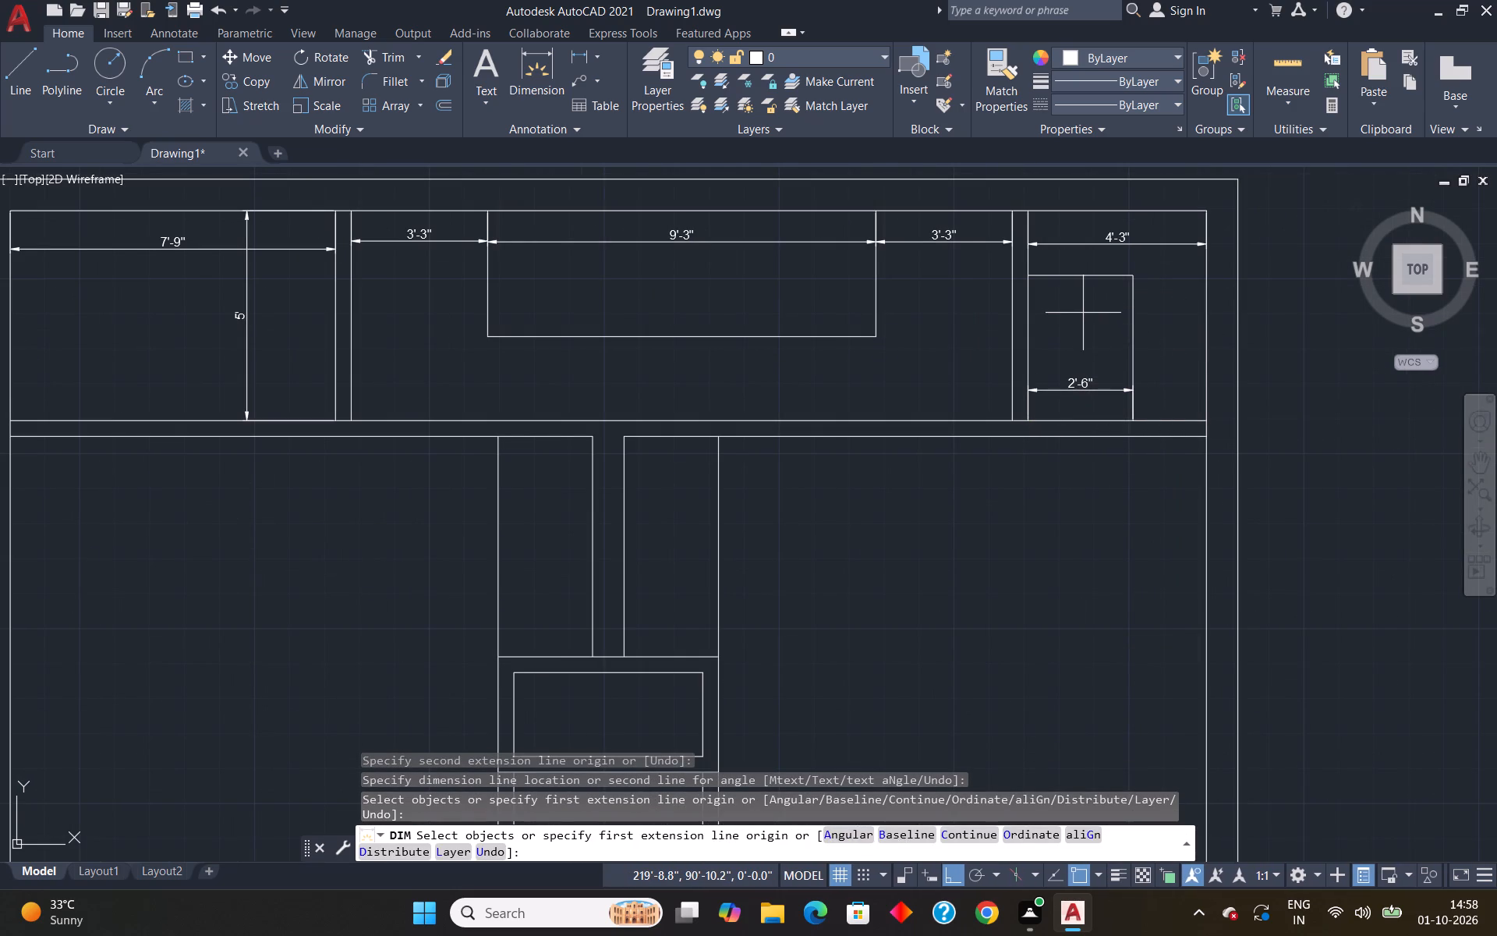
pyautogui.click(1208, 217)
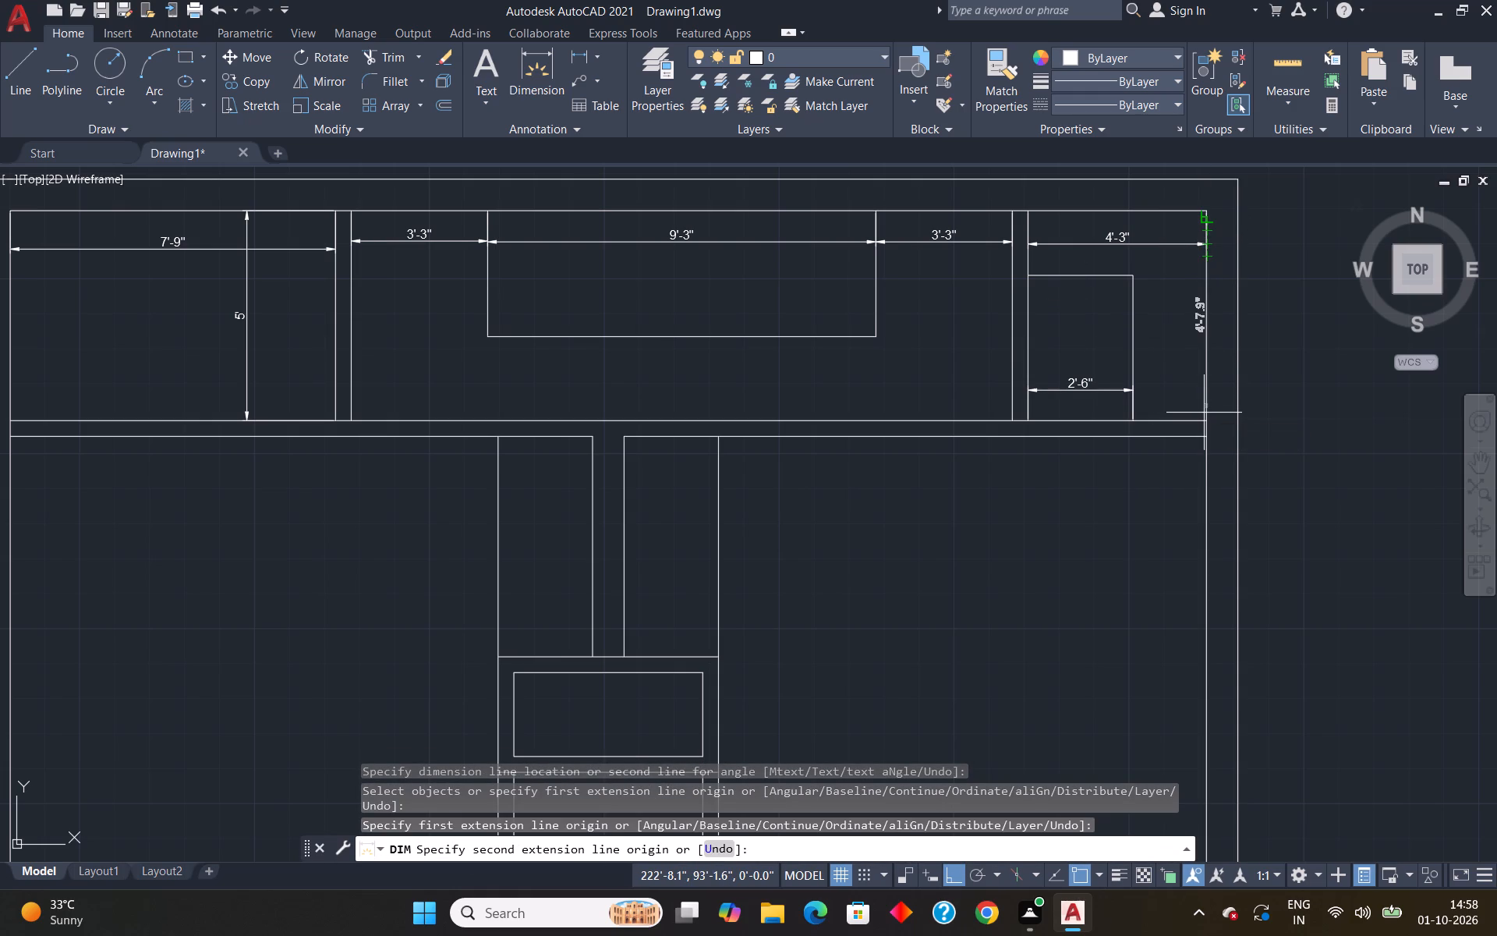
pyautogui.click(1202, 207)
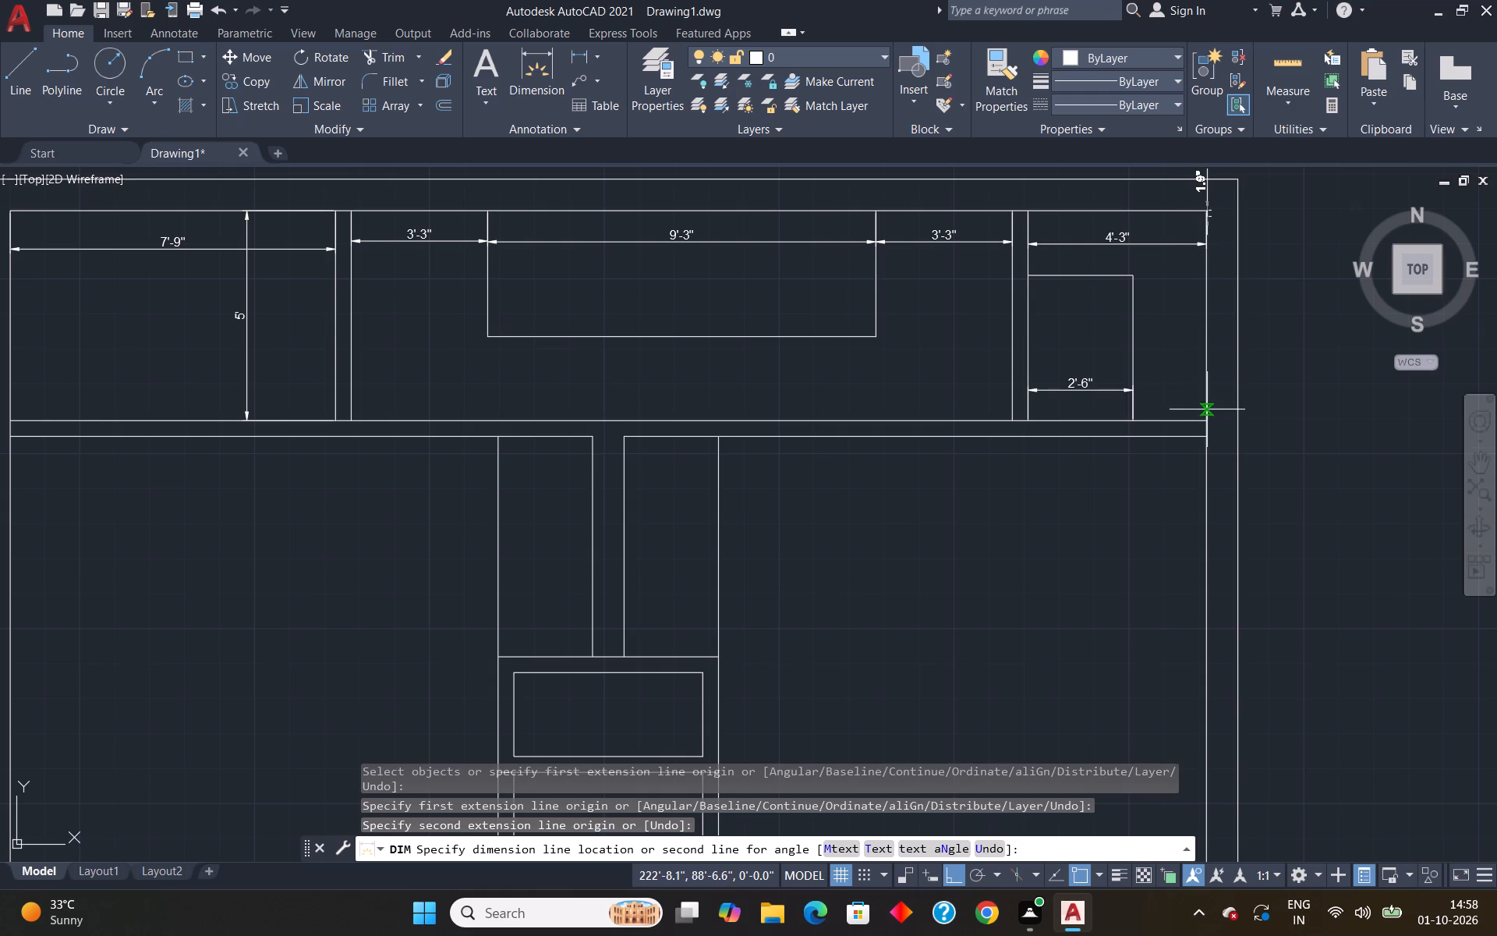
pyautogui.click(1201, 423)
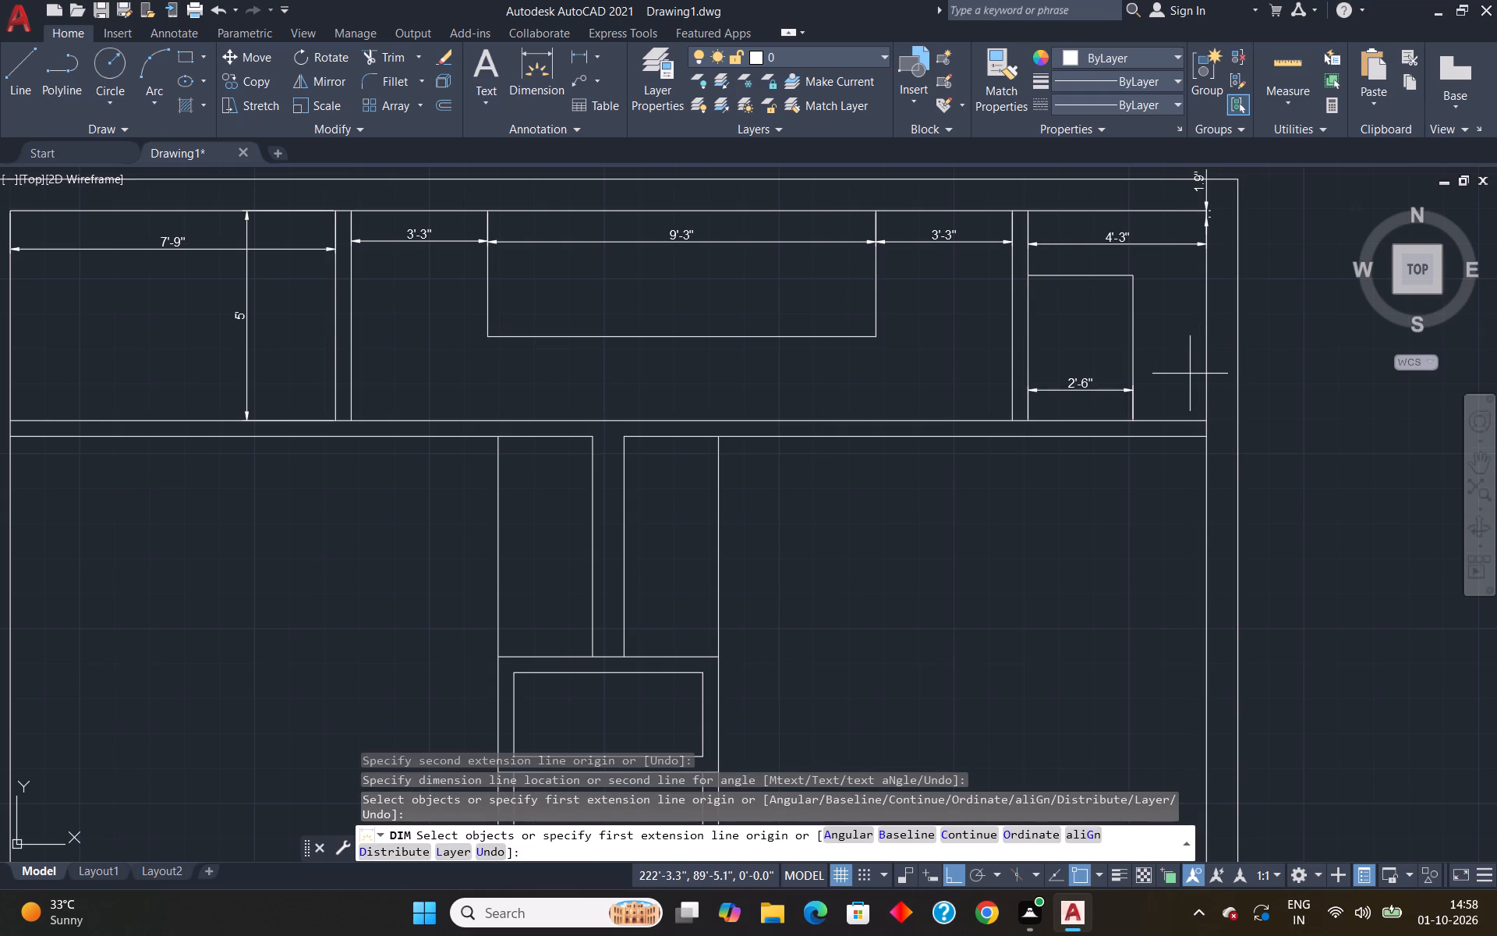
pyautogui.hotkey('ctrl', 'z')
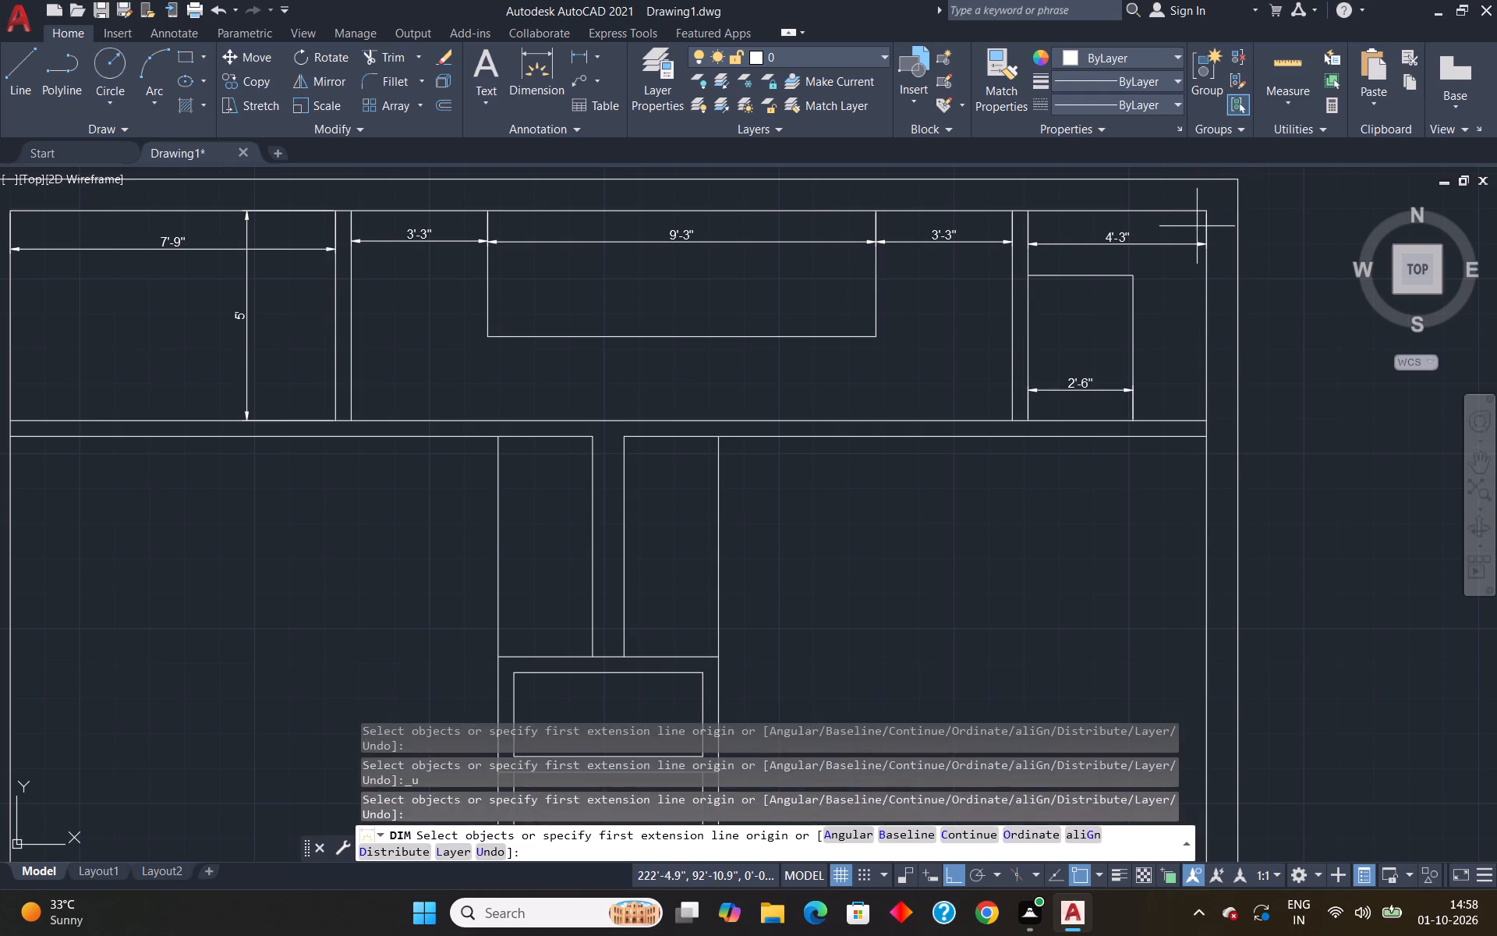
# Dimension the northeast room's north-south depth along the east wall, placing the dimension line just inside the room.
pyautogui.moveTo(1209, 209); pyautogui.dragTo(1203, 217)
pyautogui.click(1207, 419)
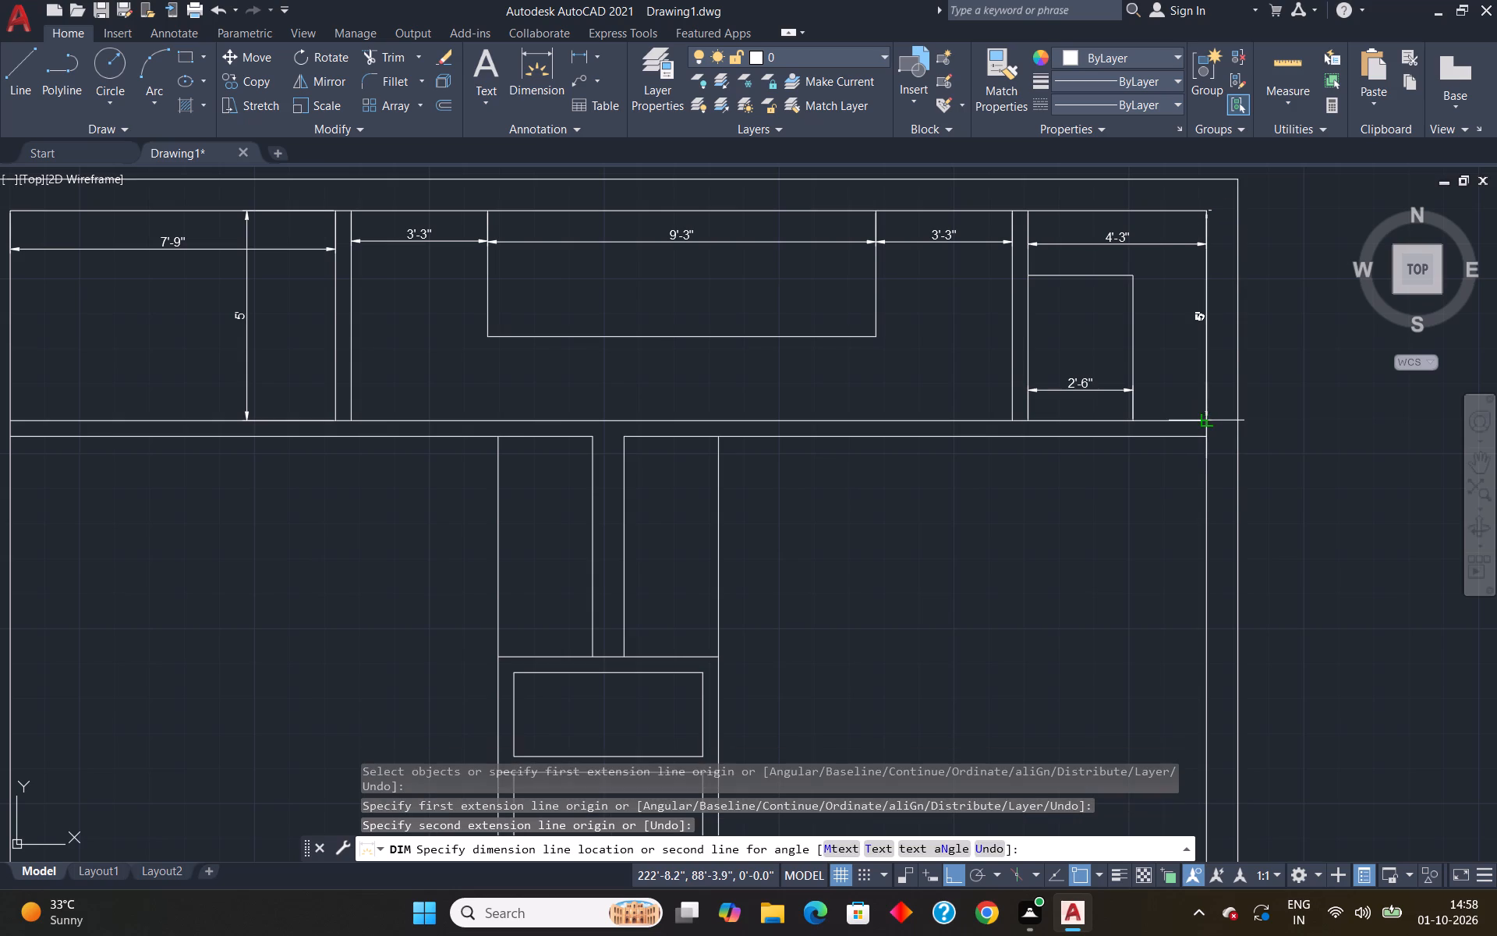
pyautogui.click(1181, 417)
# Dimension the large west room's width from the west wall to the central partition, placing it just below the room's north wall.
pyautogui.scroll(-4, 745, 345)
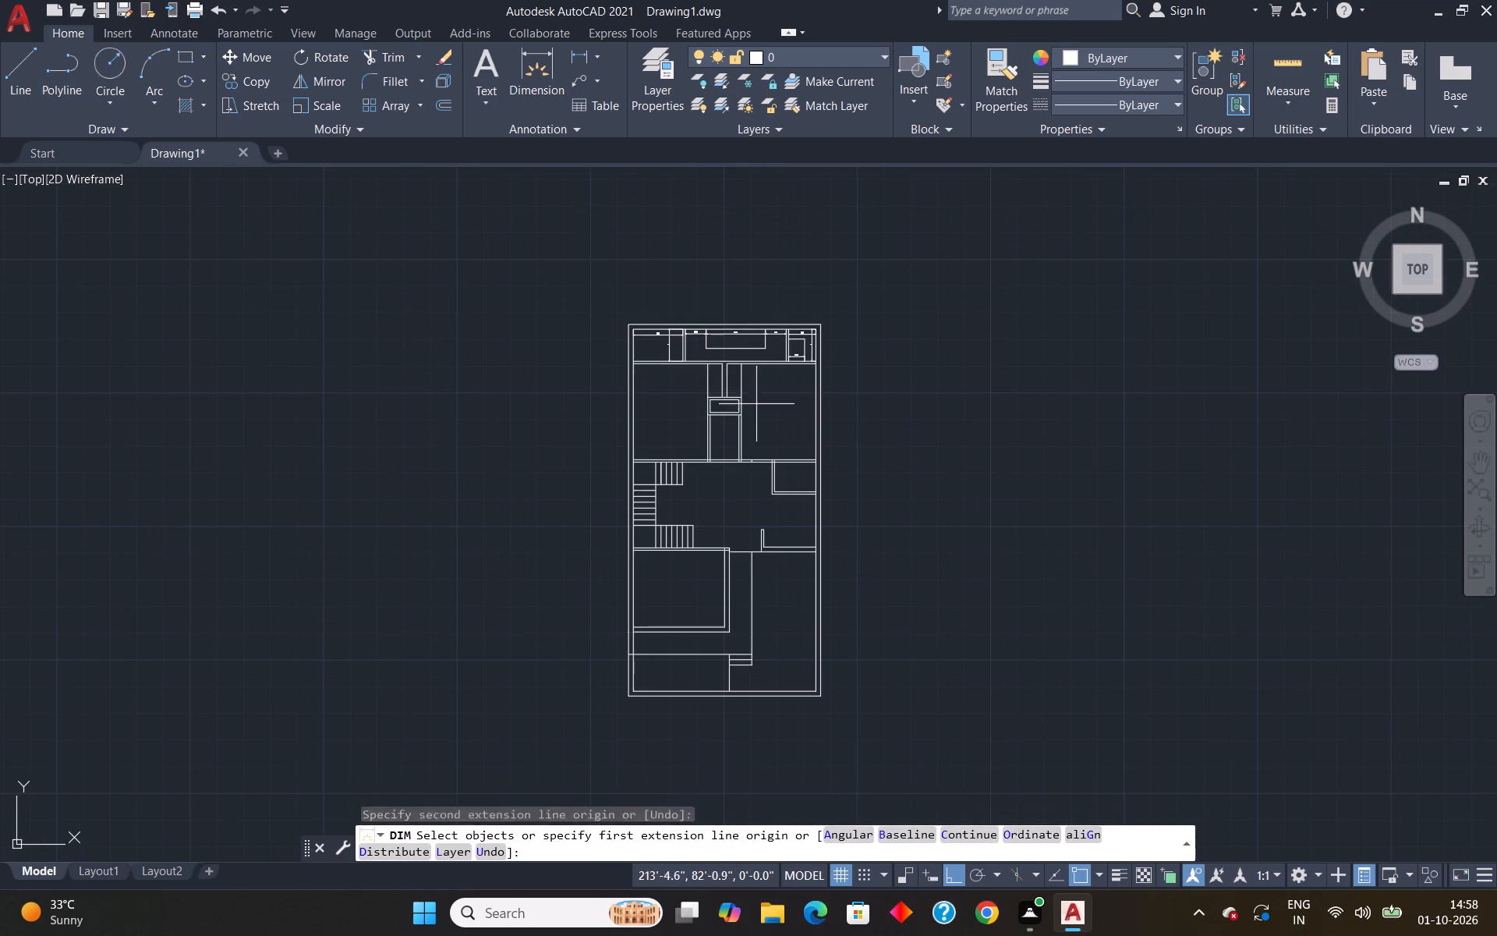
pyautogui.scroll(4, 649, 364)
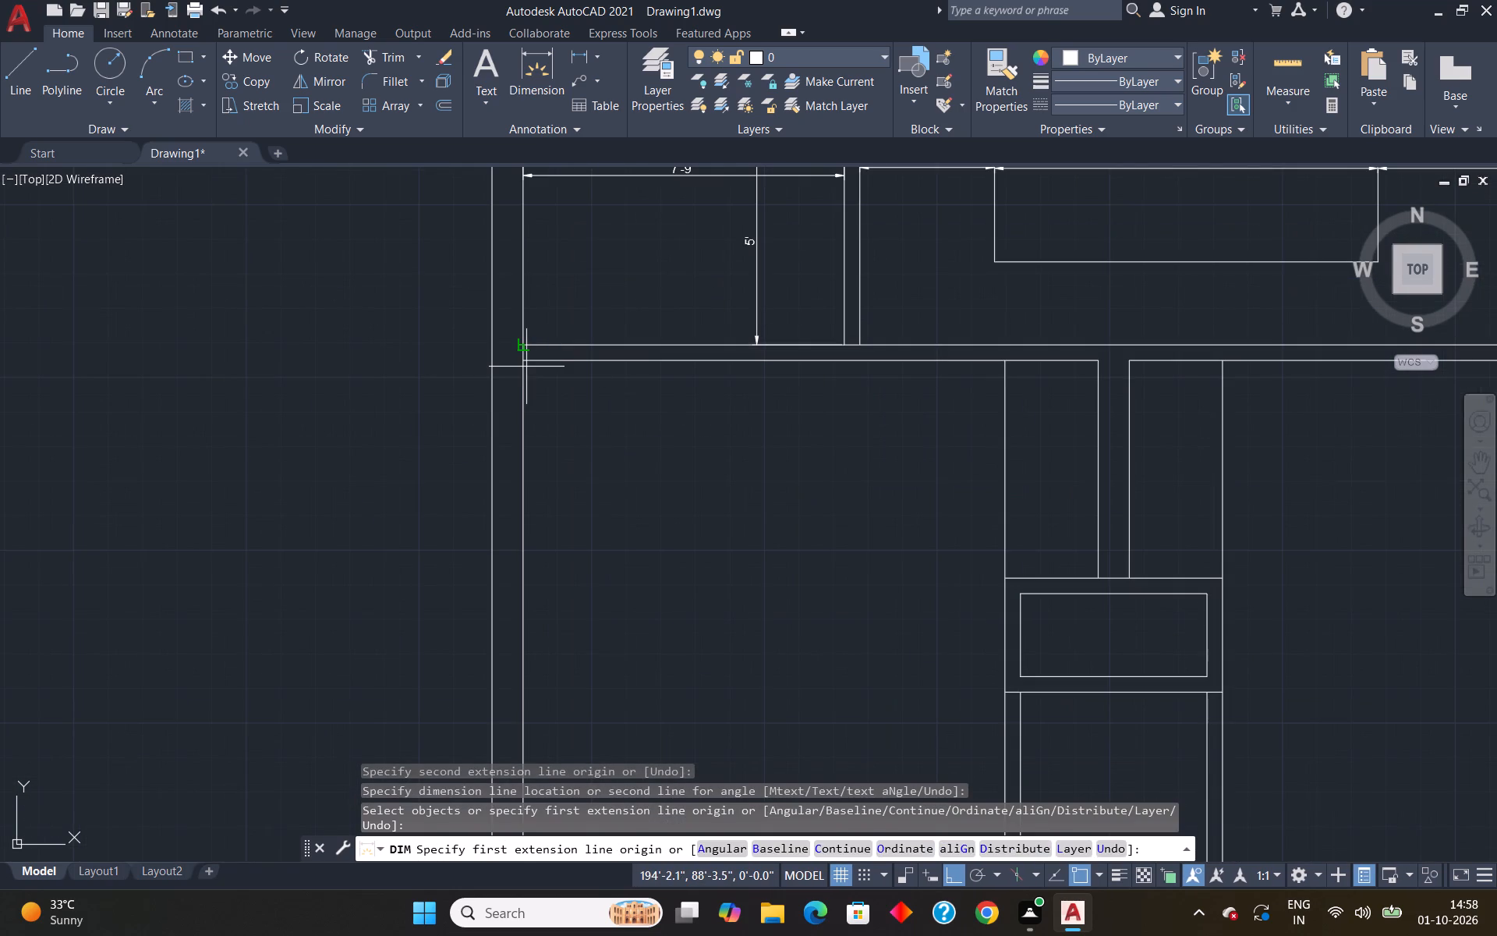
pyautogui.click(524, 364)
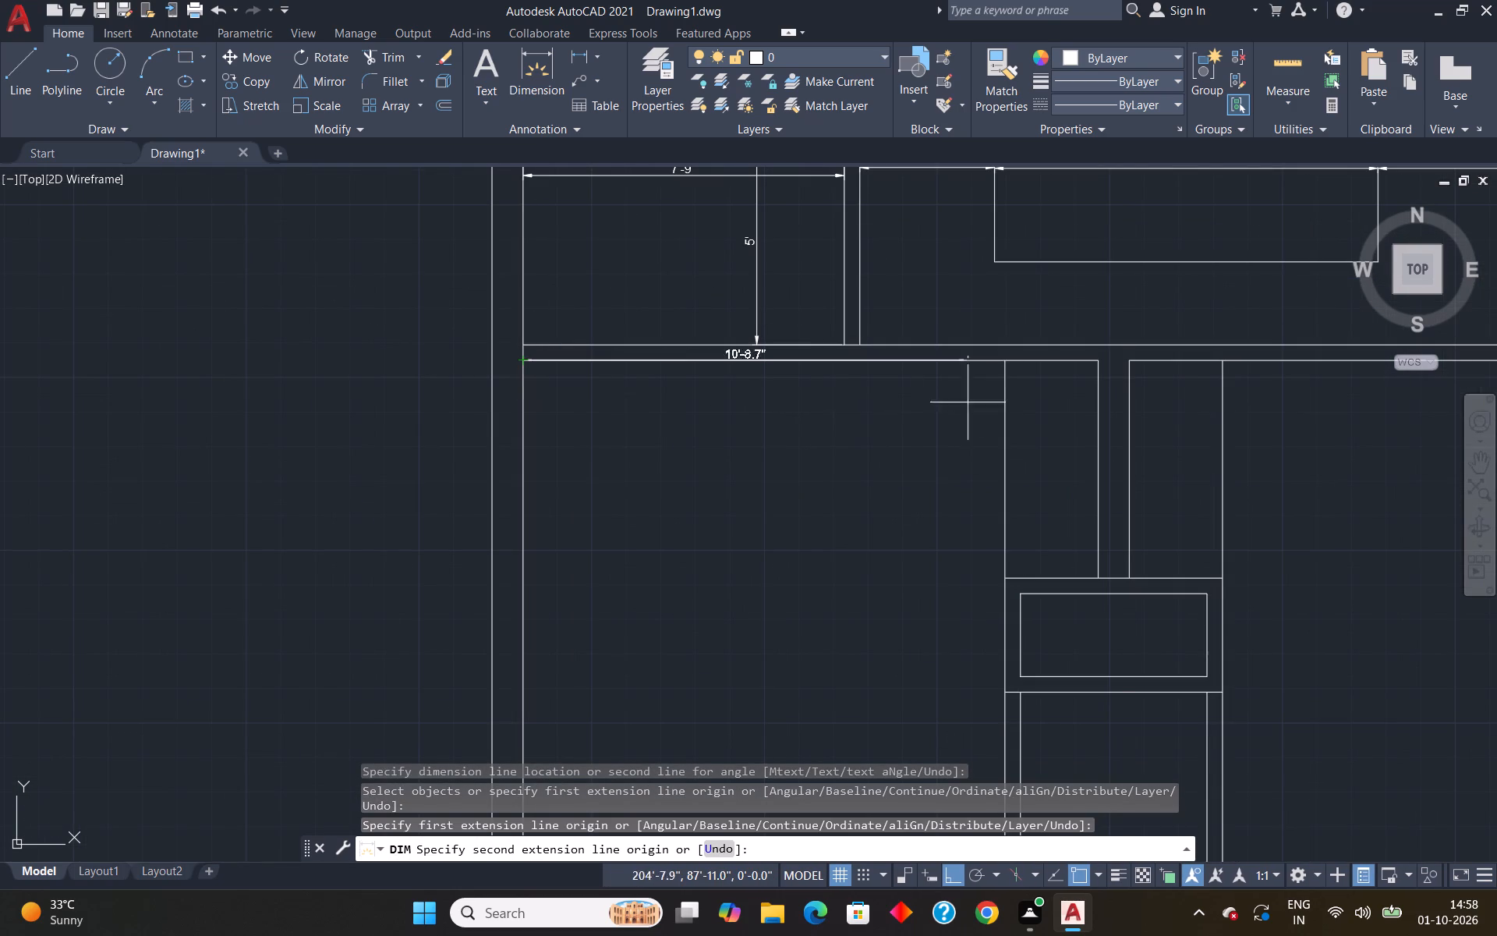
pyautogui.click(1010, 360)
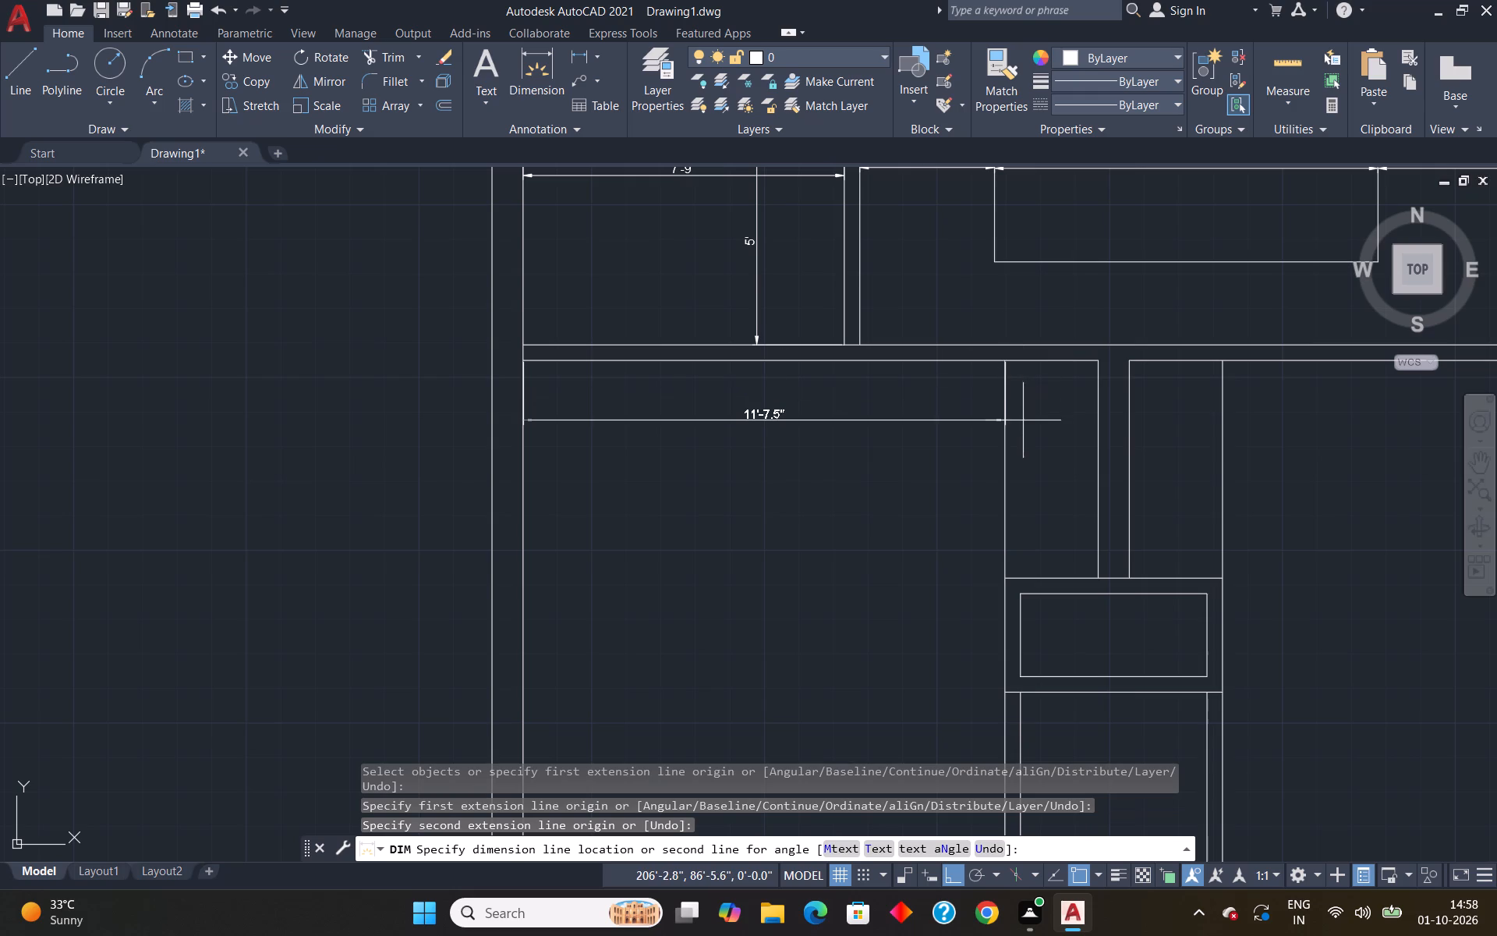
pyautogui.click(1017, 425)
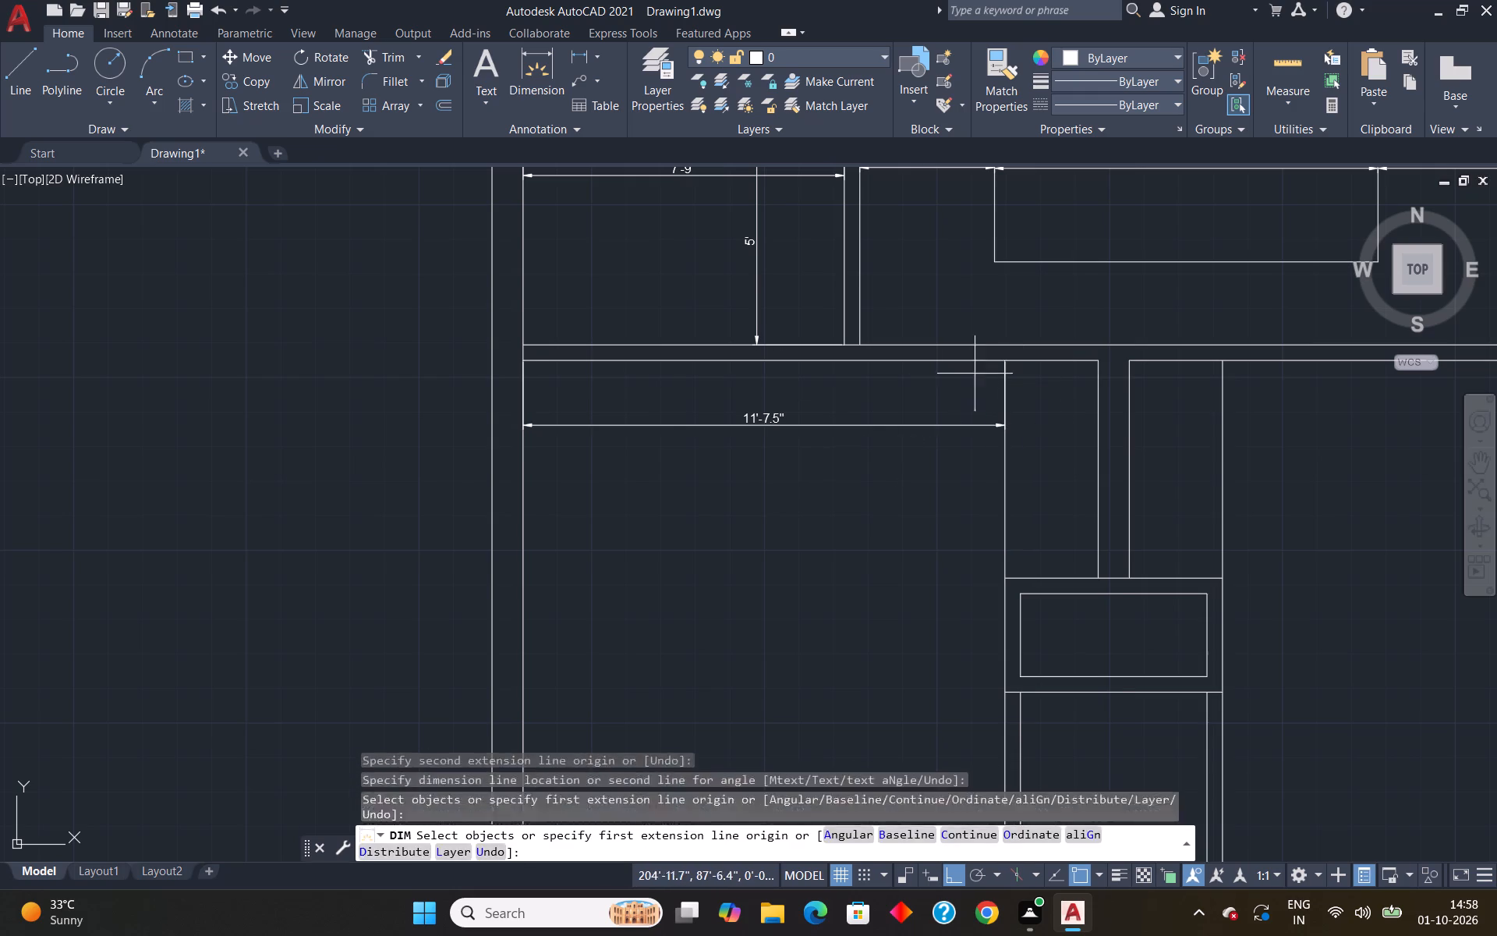
# Dimension the large west room's north-south depth along the west wall, placing the dimension line just inside the room.
pyautogui.click(525, 365)
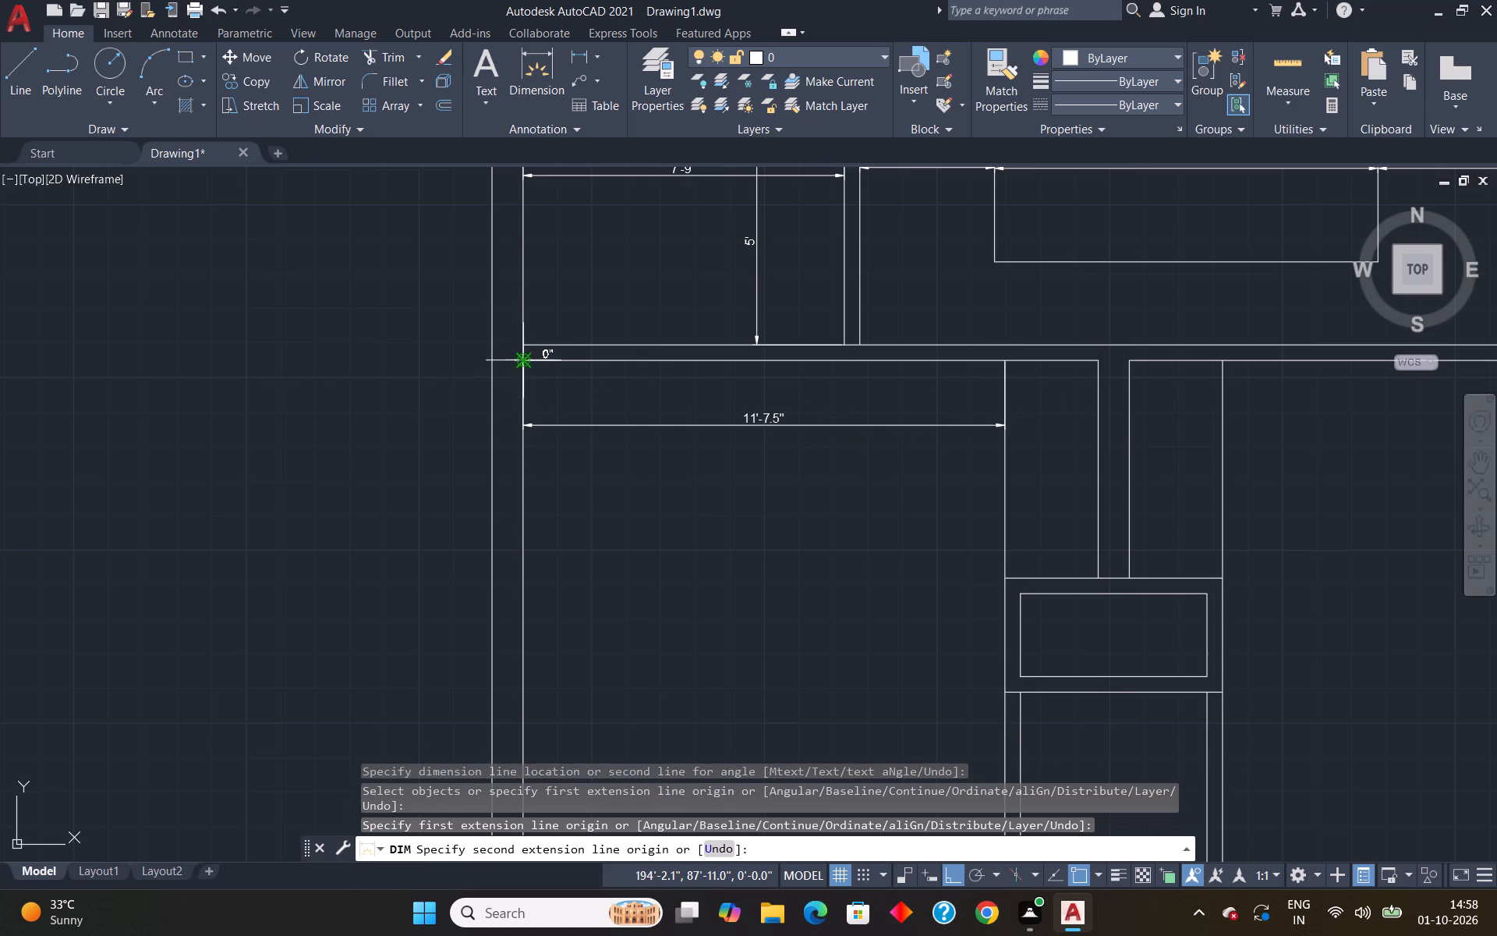
pyautogui.scroll(-5, 520, 370)
pyautogui.scroll(4, 521, 431)
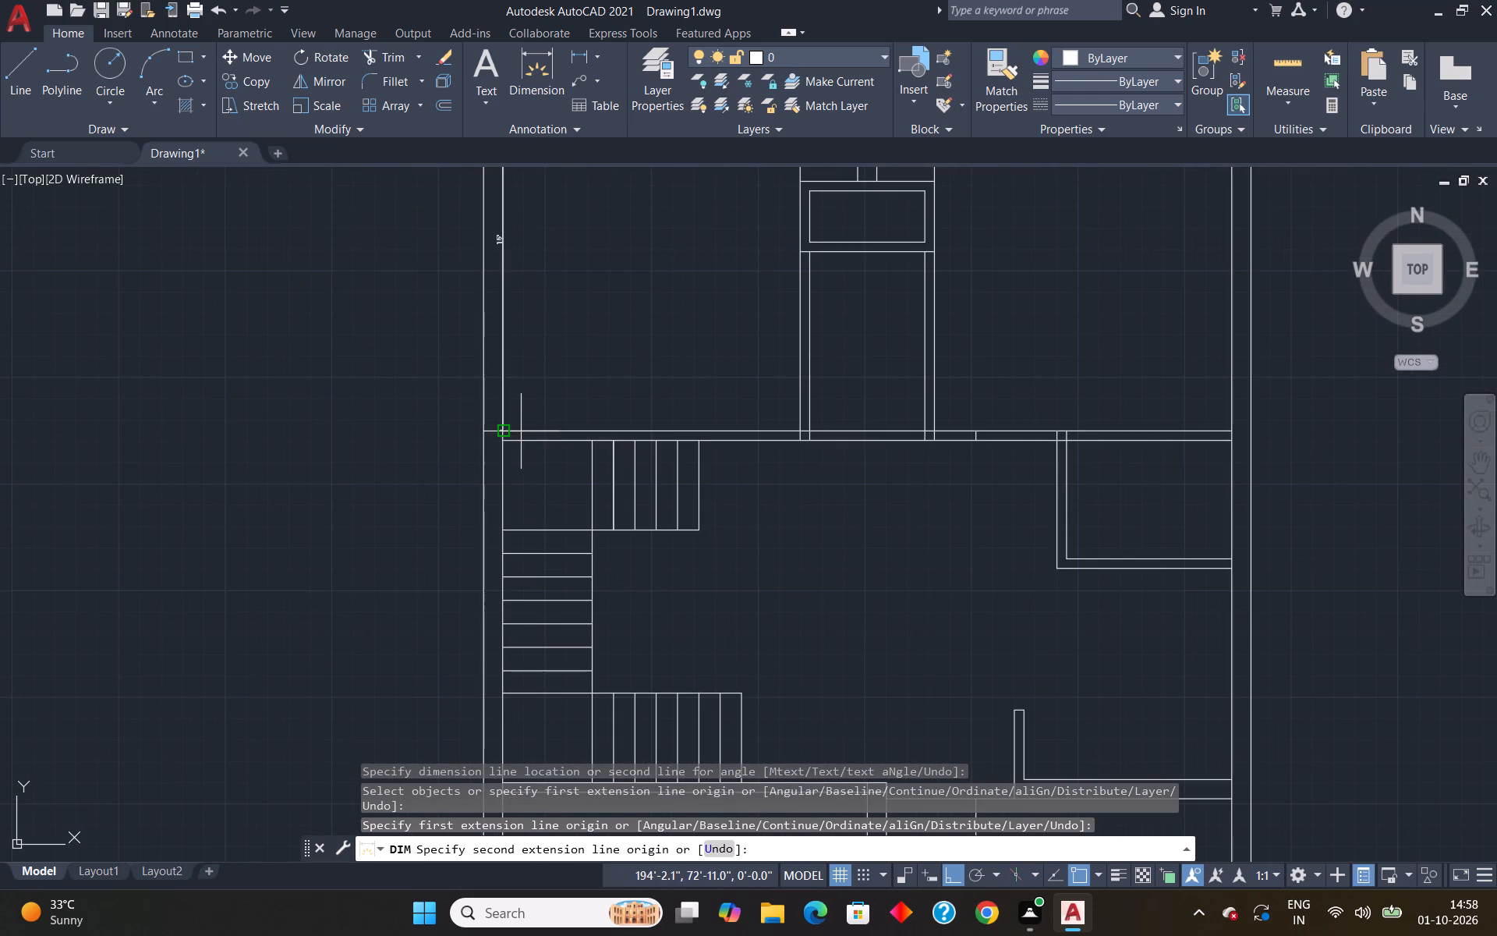
pyautogui.click(502, 428)
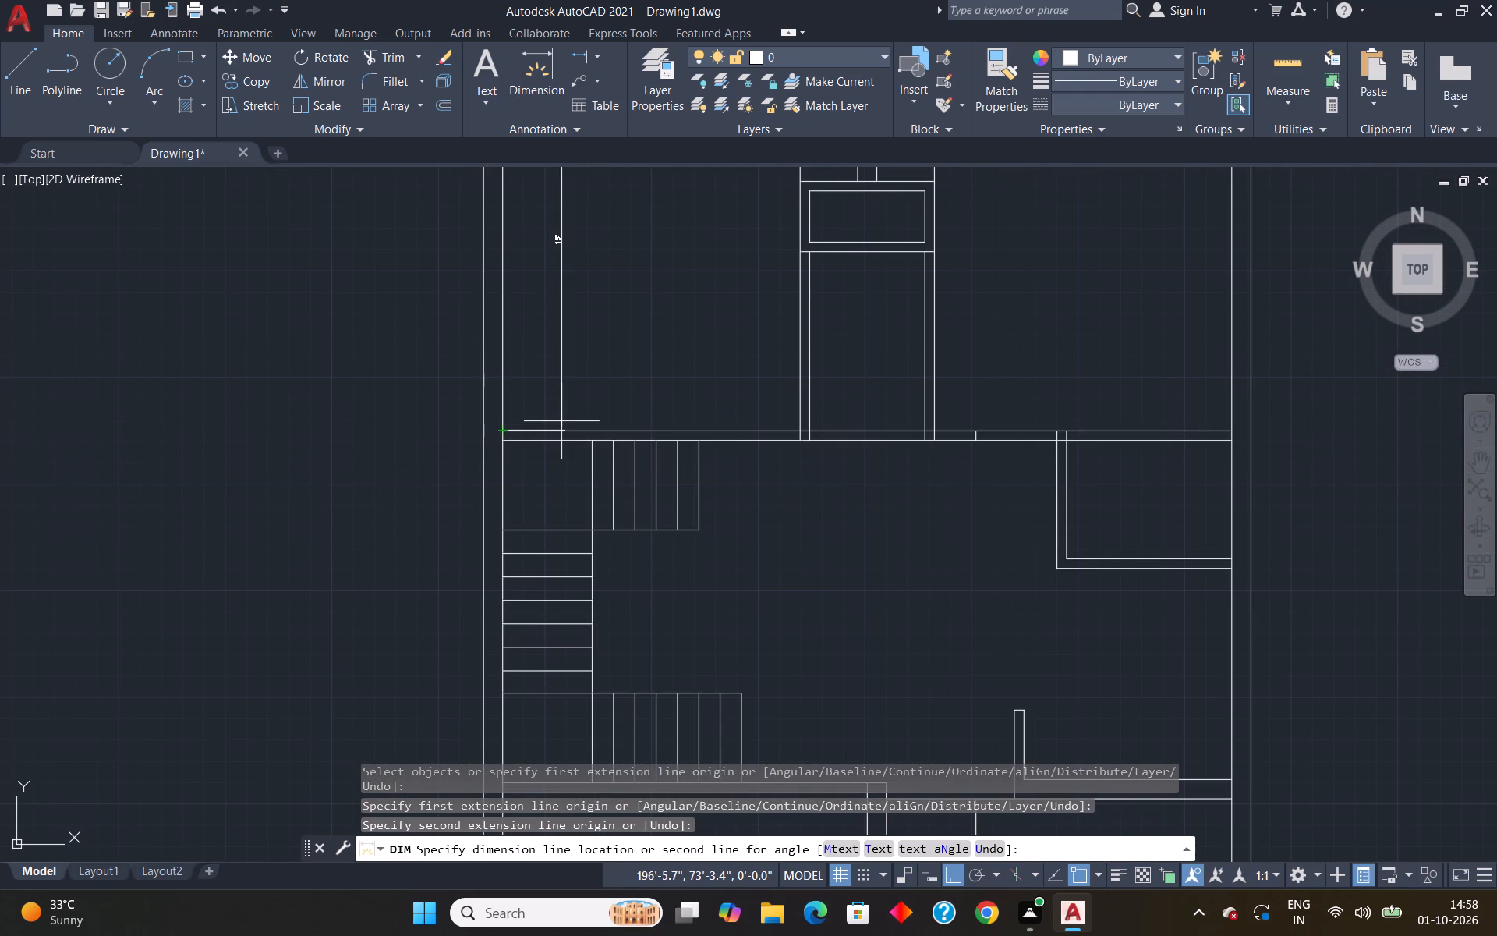
pyautogui.click(540, 420)
# Dimension the width of the narrow compartment west of the central wall, placing the dimension just below its north edge.
pyautogui.scroll(-4, 690, 359)
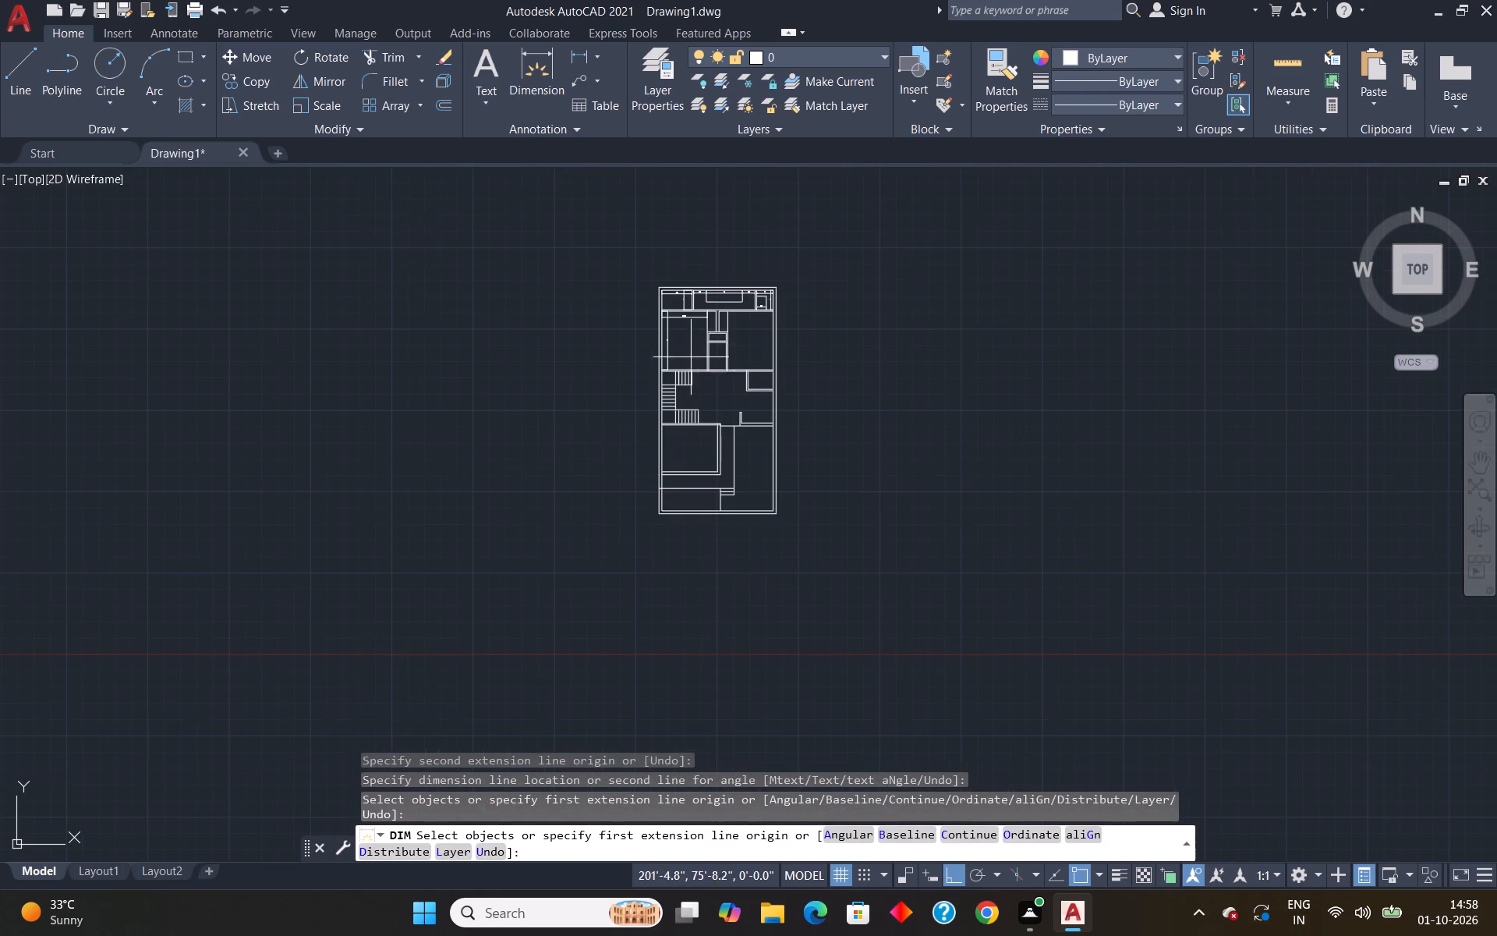
pyautogui.scroll(3, 702, 321)
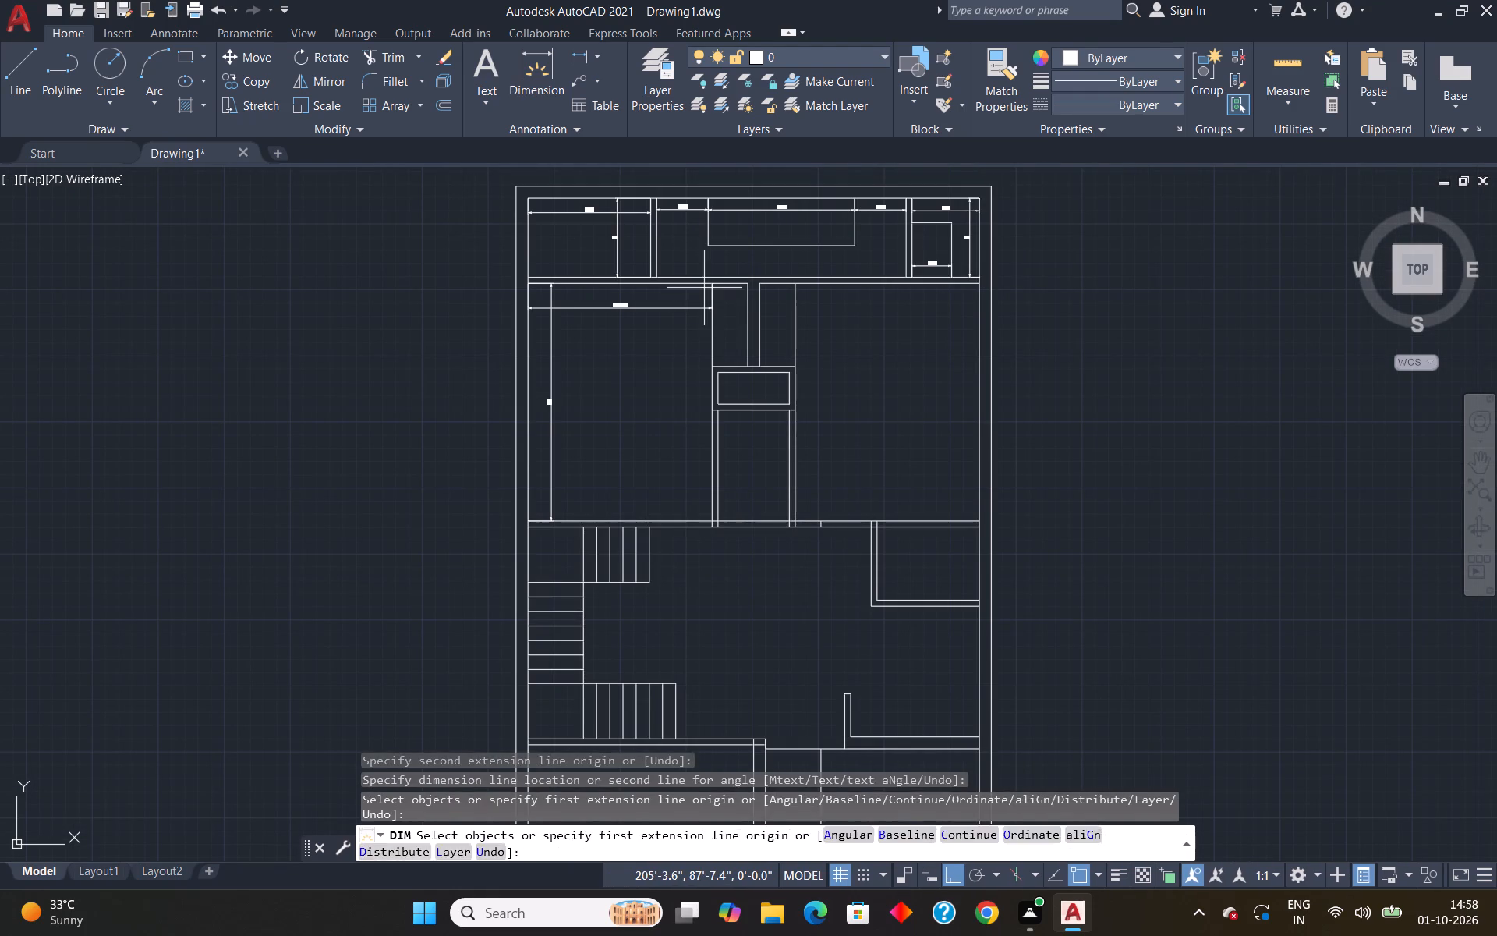
pyautogui.scroll(3, 710, 288)
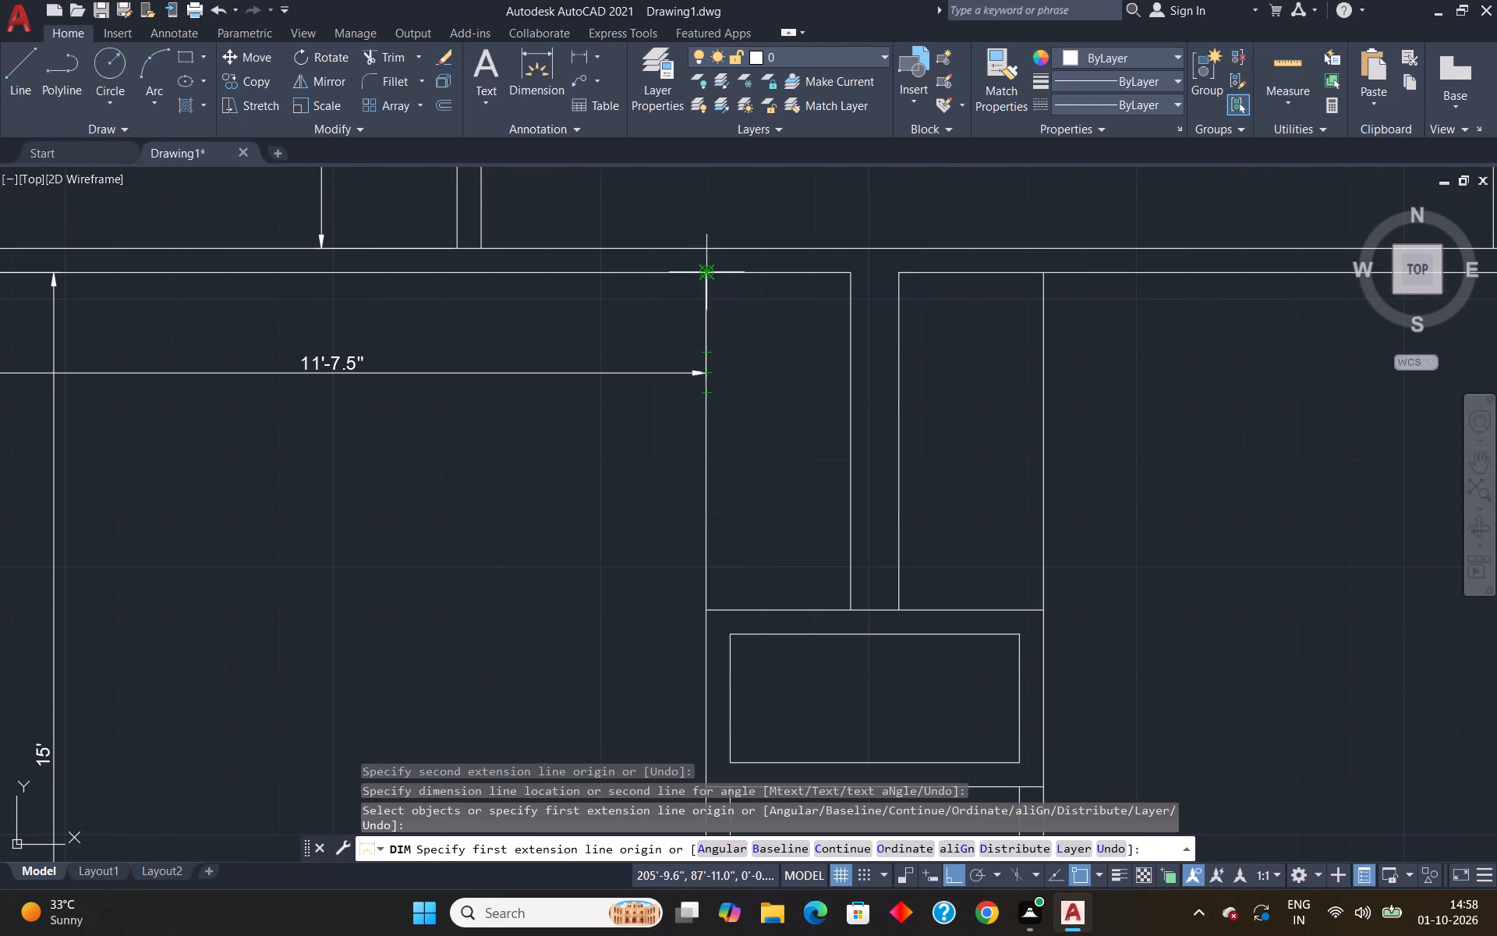
pyautogui.click(703, 274)
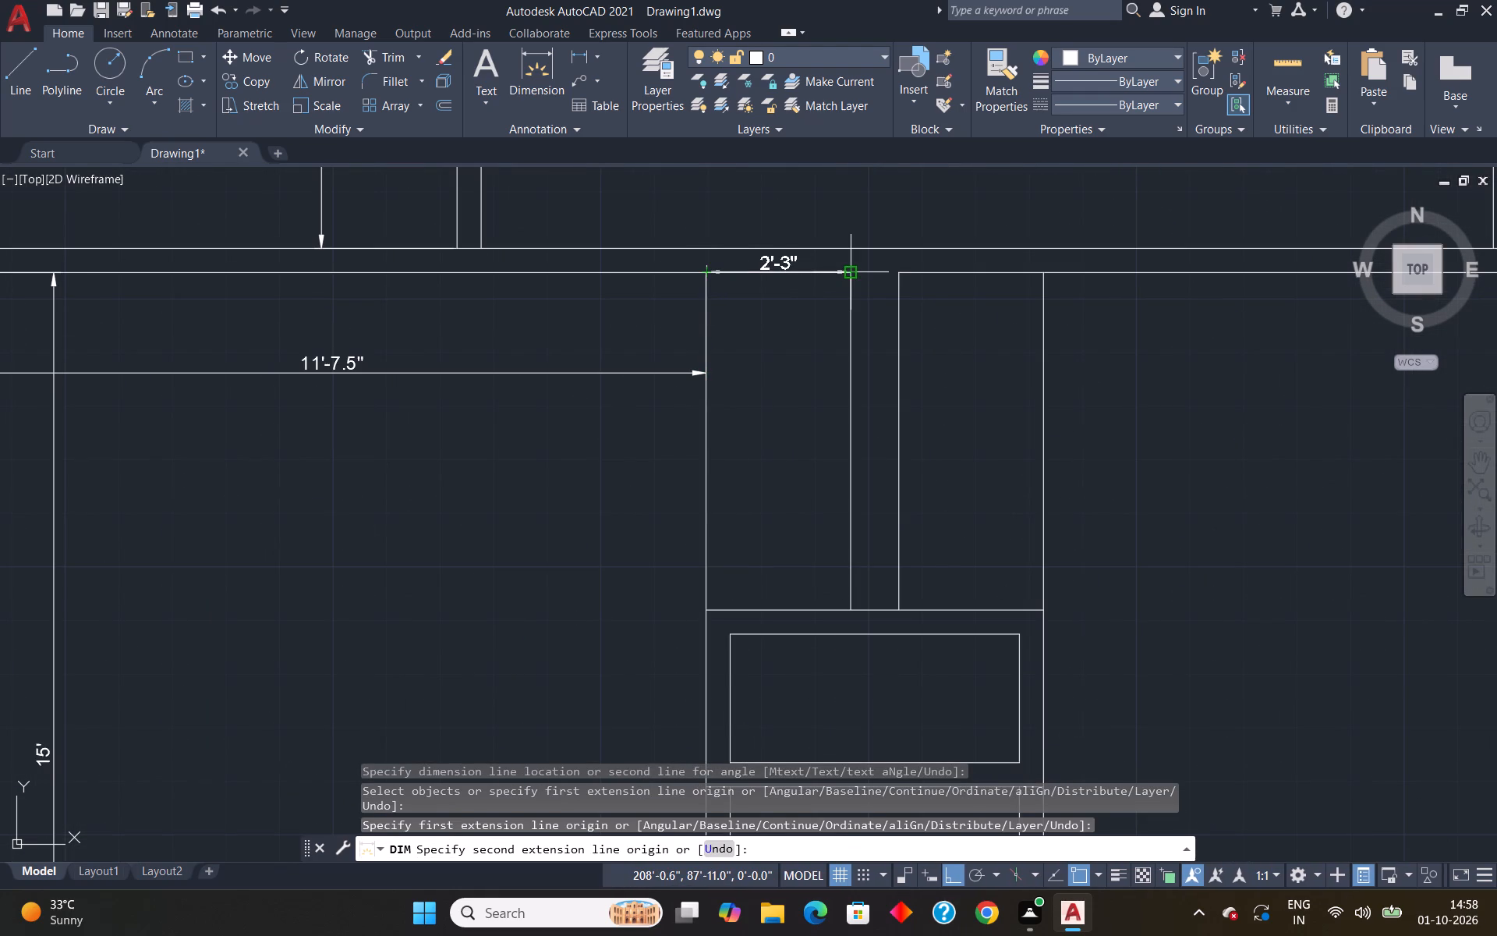
pyautogui.click(848, 272)
pyautogui.click(841, 302)
# Dimension the width of the narrow compartment east of the central wall, placing the dimension just below its north edge.
pyautogui.click(900, 275)
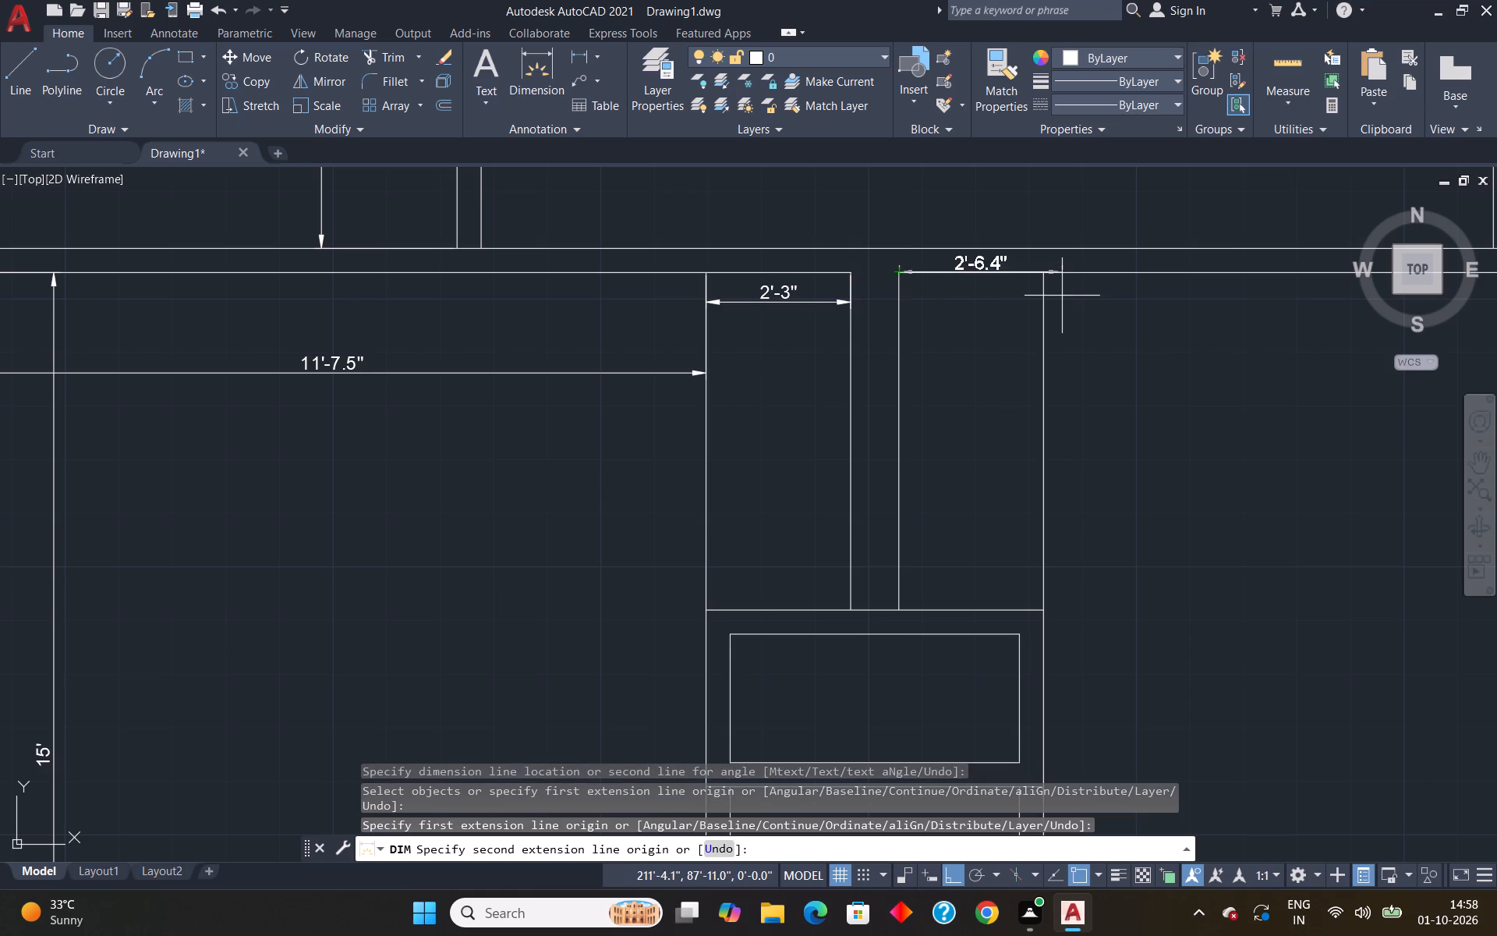
pyautogui.click(1048, 273)
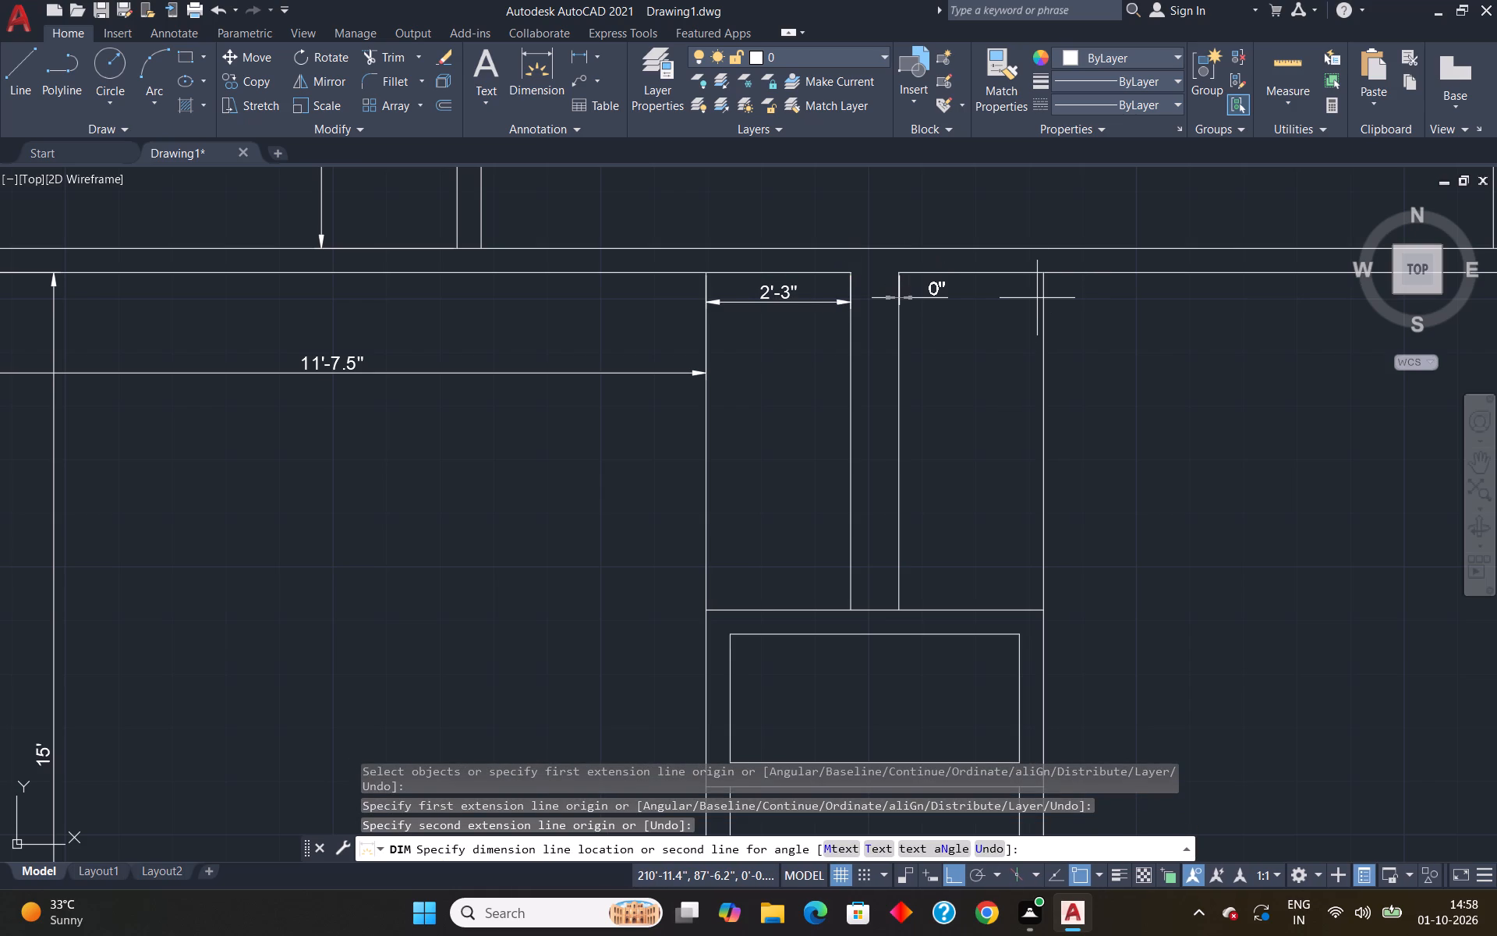
pyautogui.hotkey('ctrl', 'z')
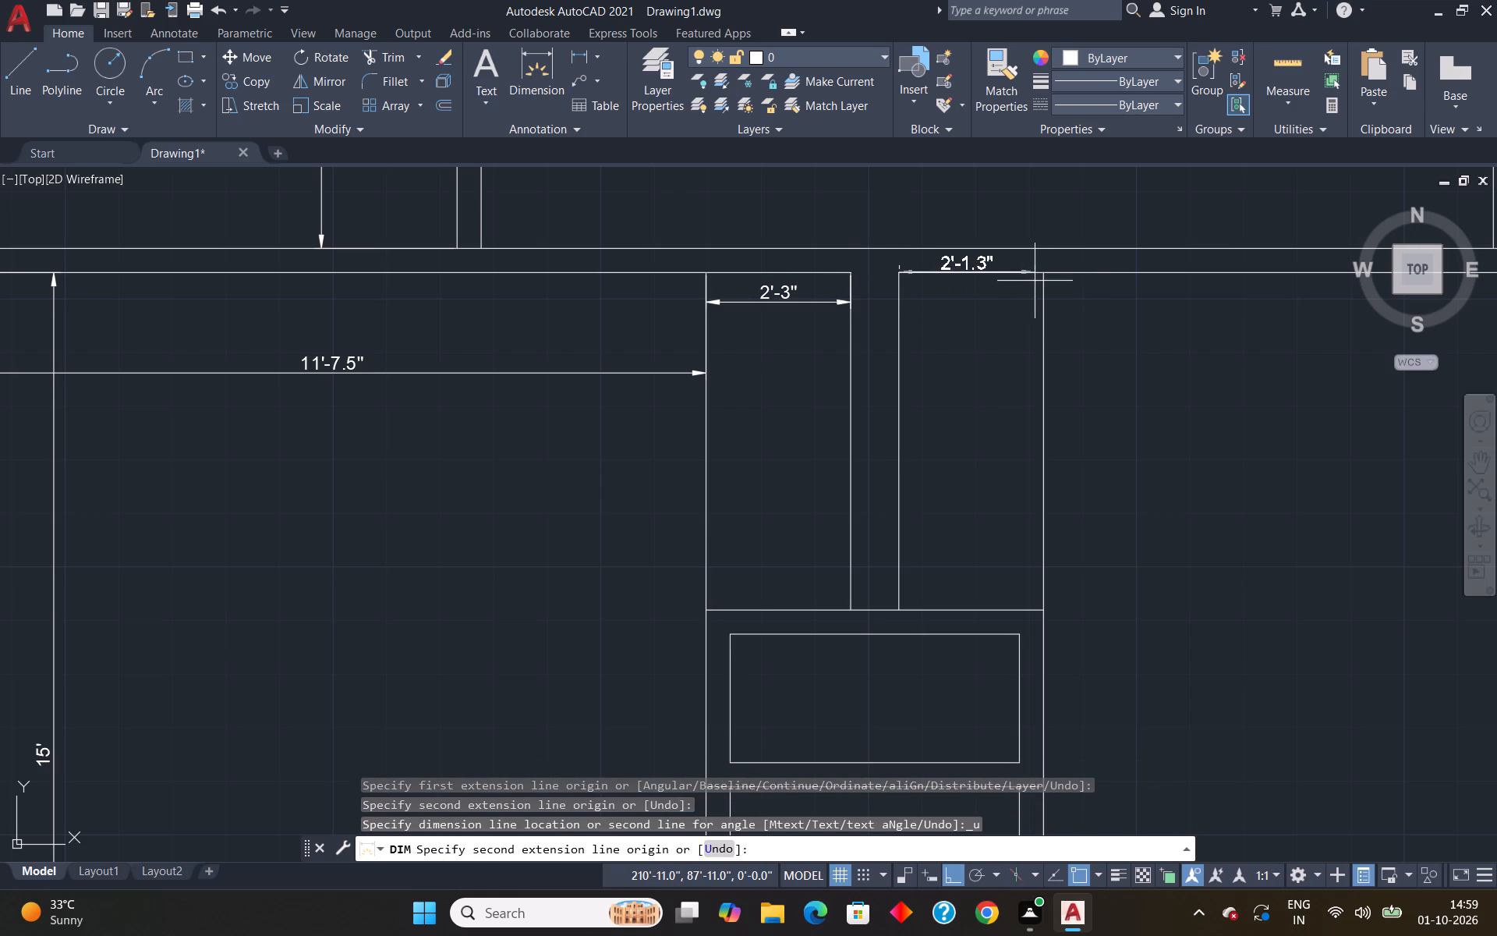
pyautogui.click(1048, 271)
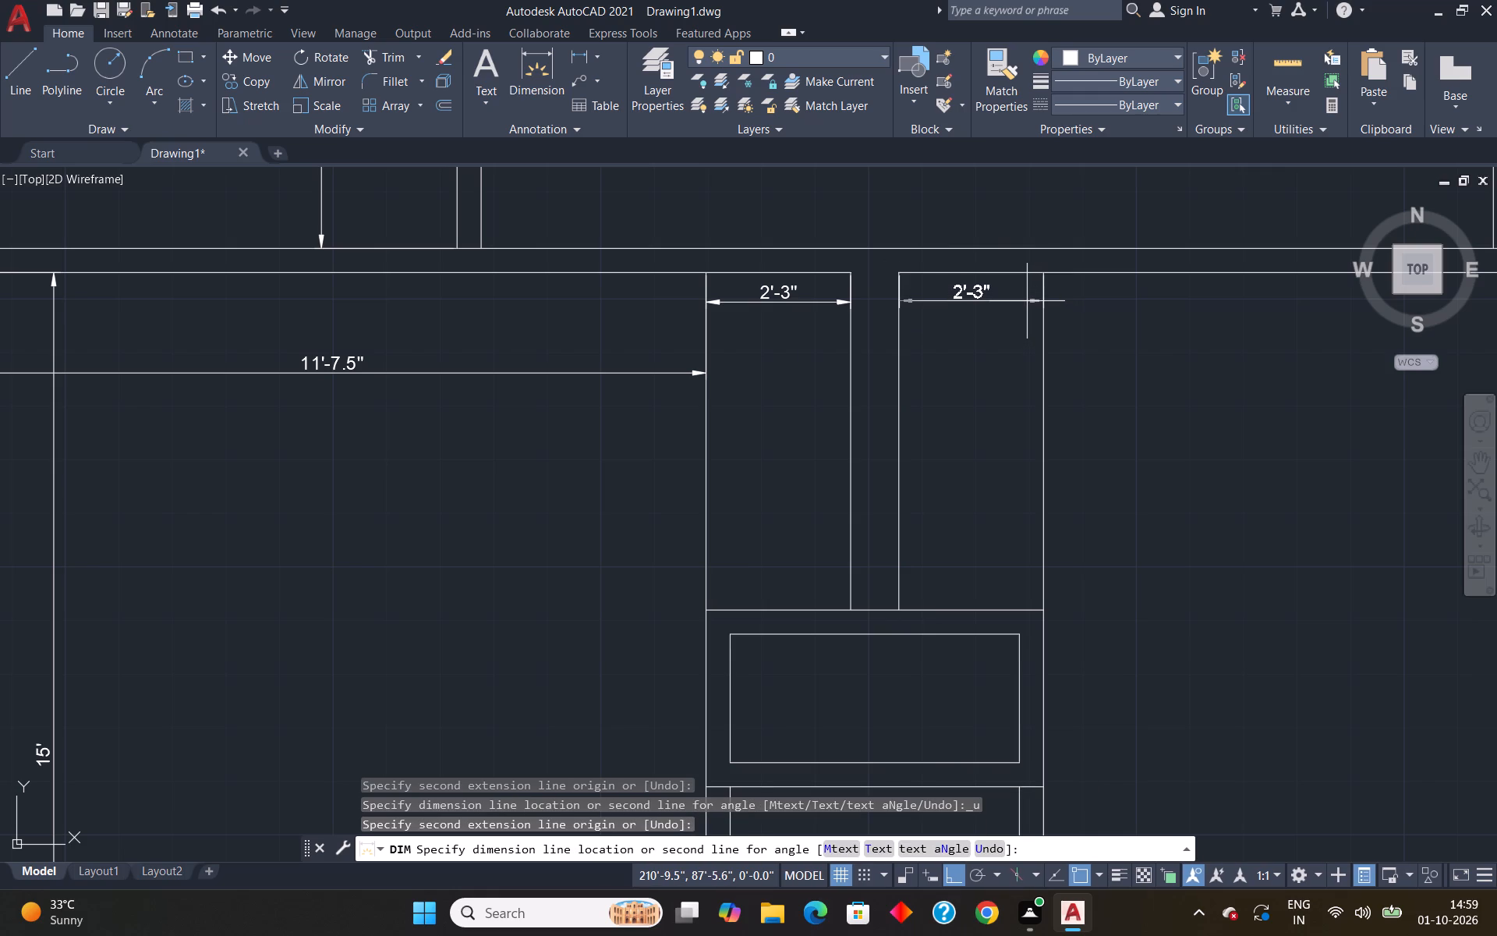
pyautogui.click(1027, 300)
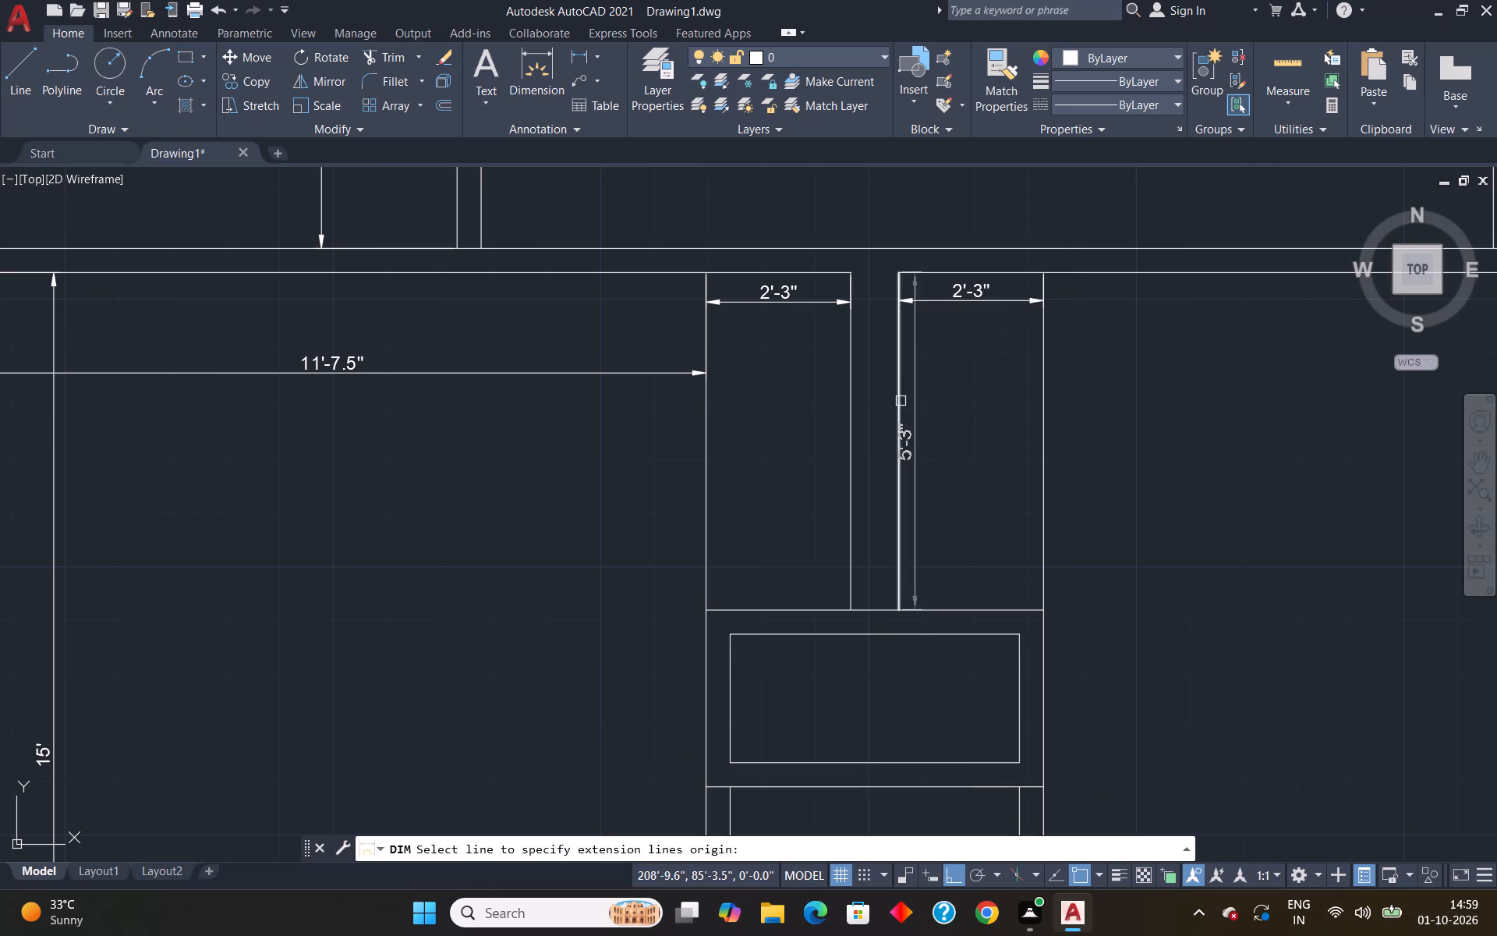
# Dimension the north-south depth of the small inner rectangle below the narrow compartments, placing the dimension line inside near its east side.
pyautogui.scroll(-1, 891, 394)
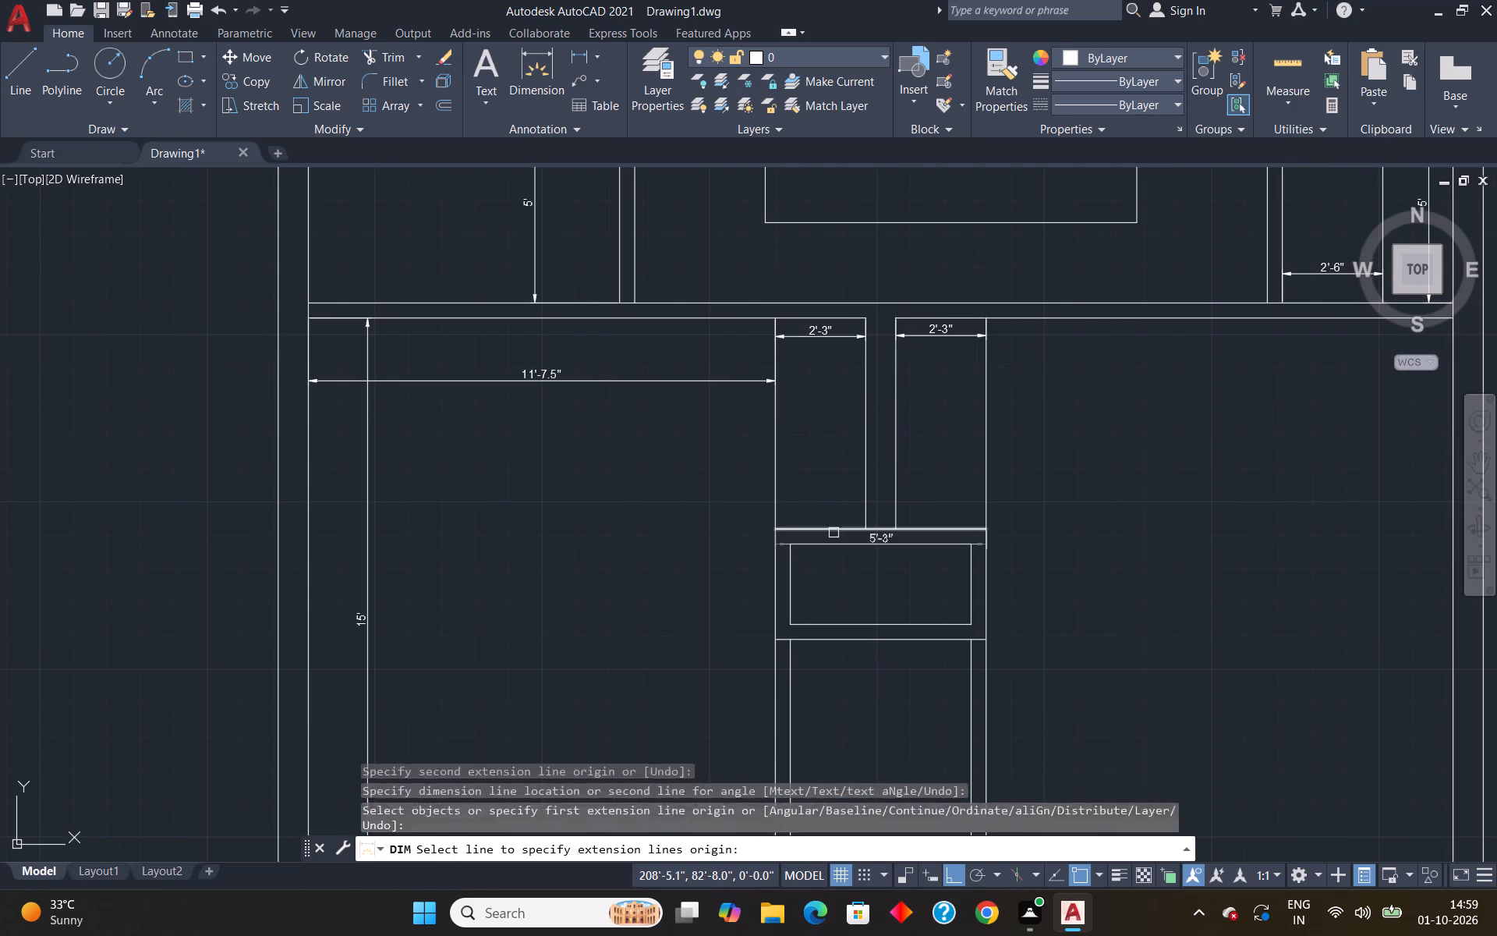
pyautogui.click(793, 548)
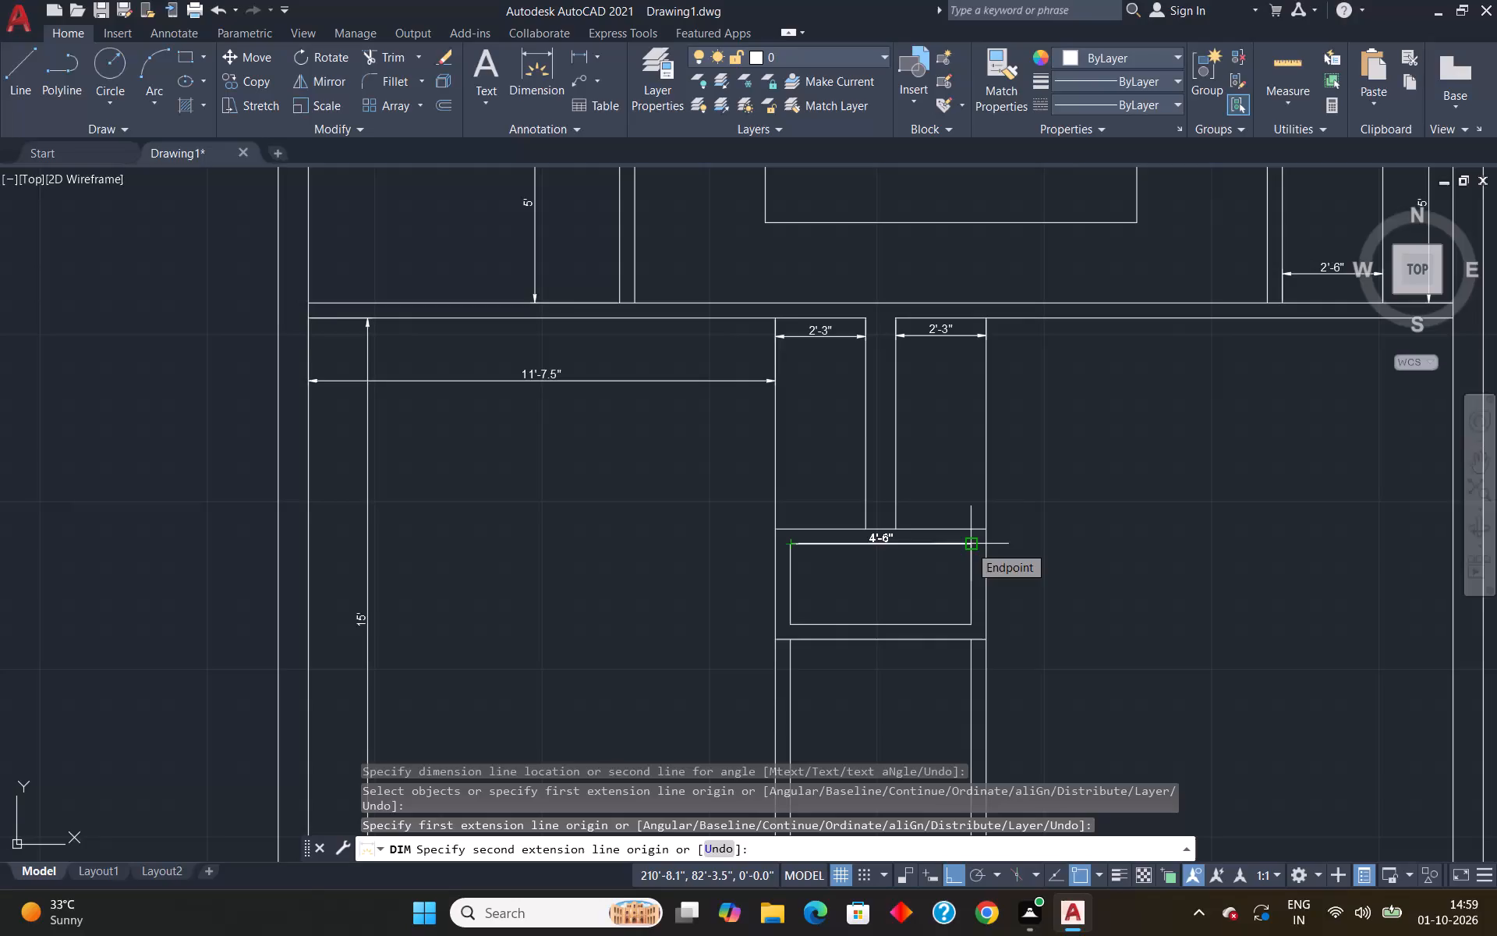
pyautogui.hotkey('ctrl', 'z')
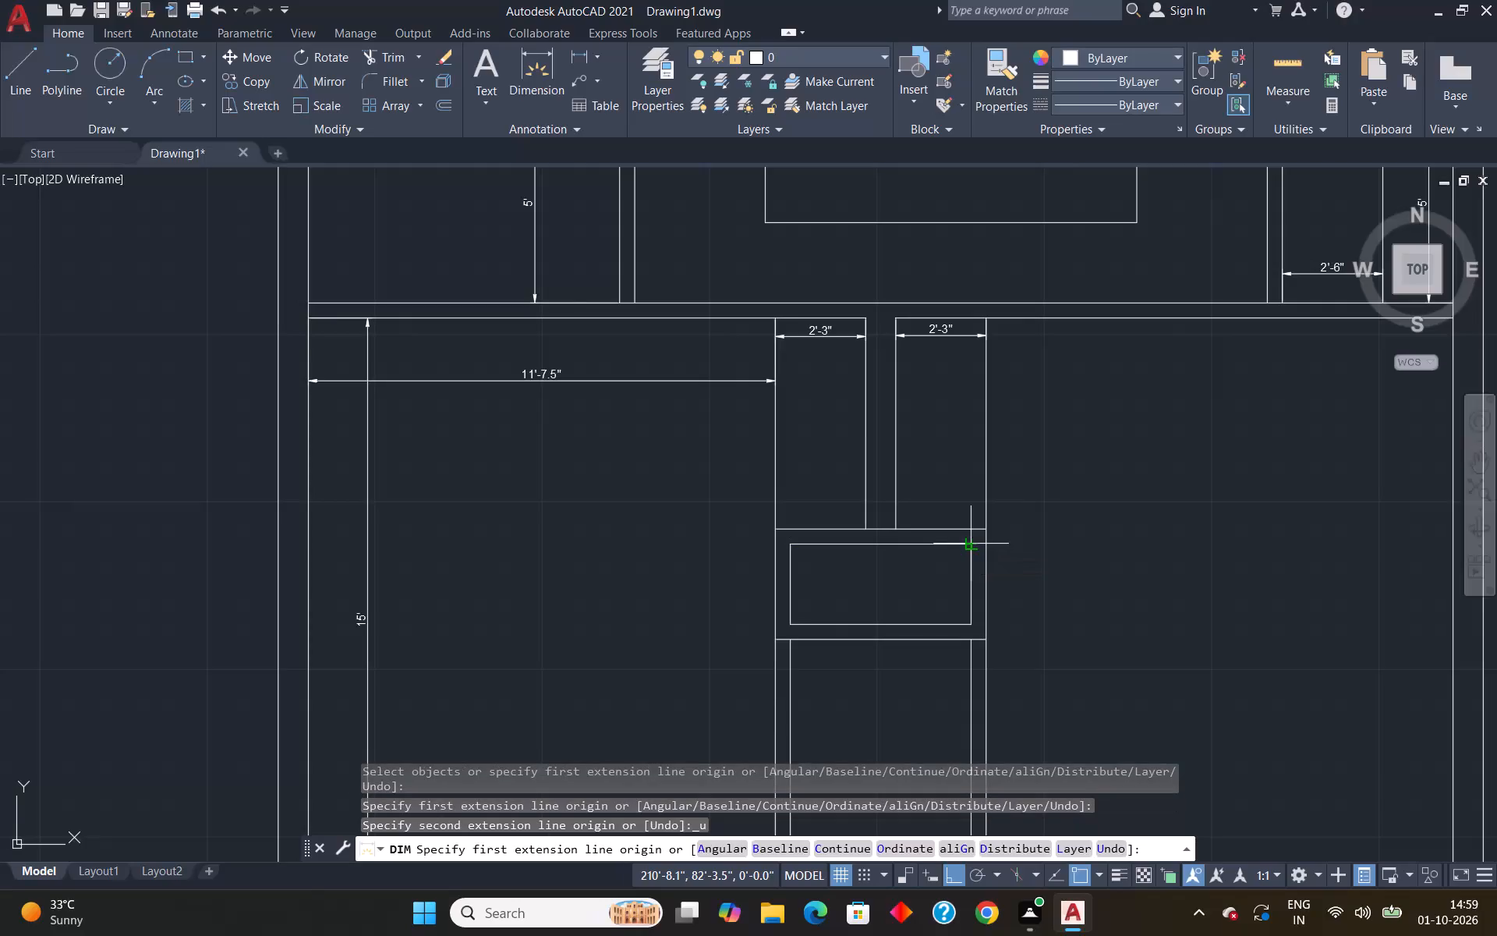
pyautogui.click(975, 547)
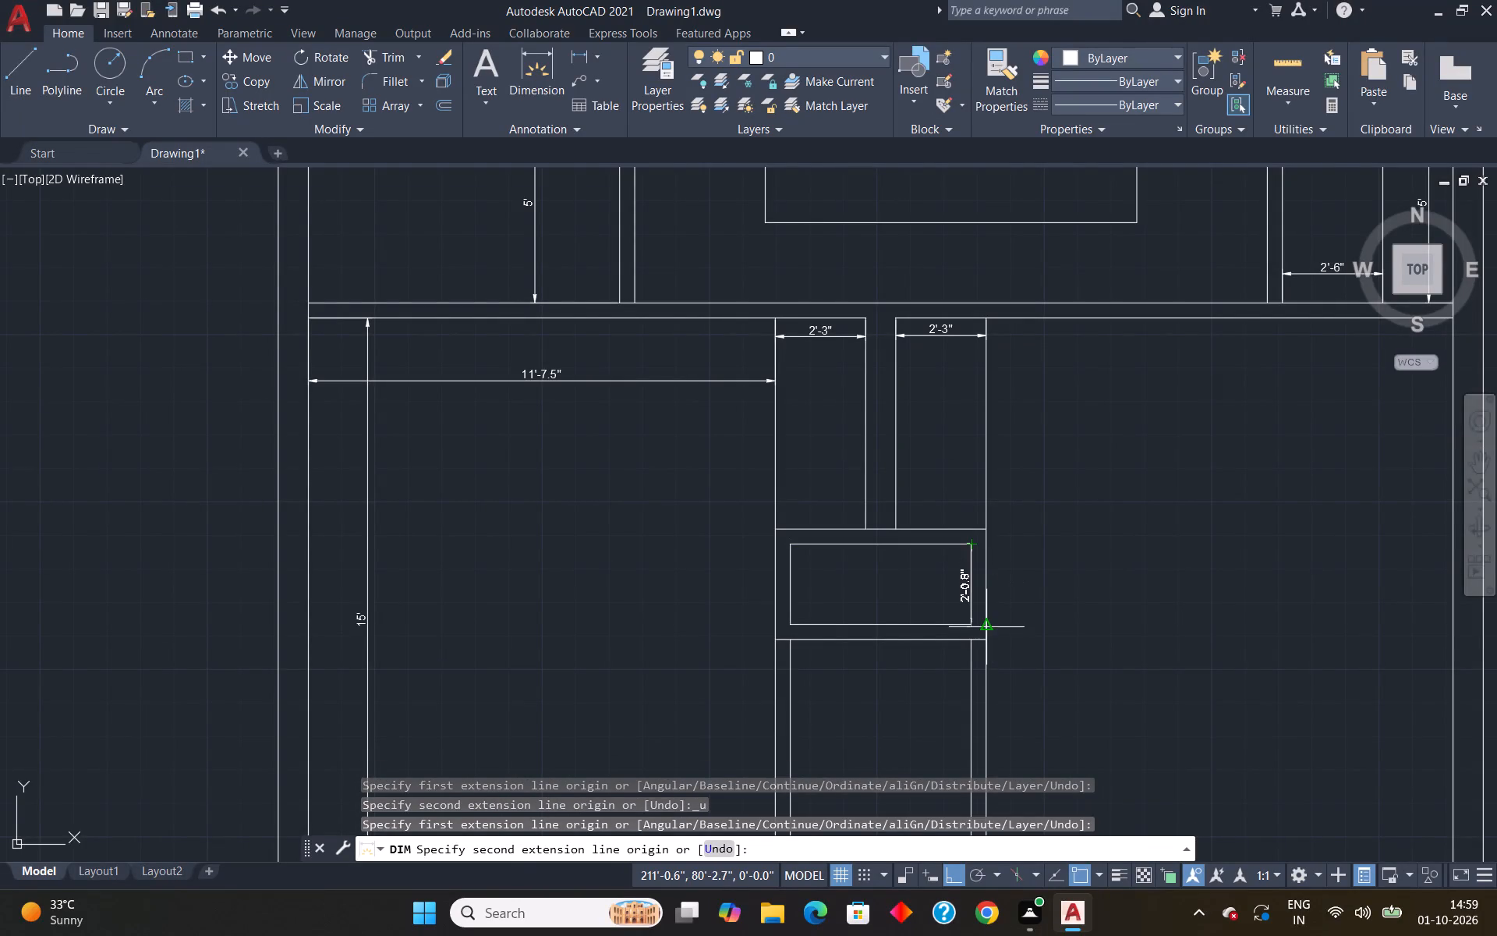
pyautogui.click(966, 629)
pyautogui.click(938, 623)
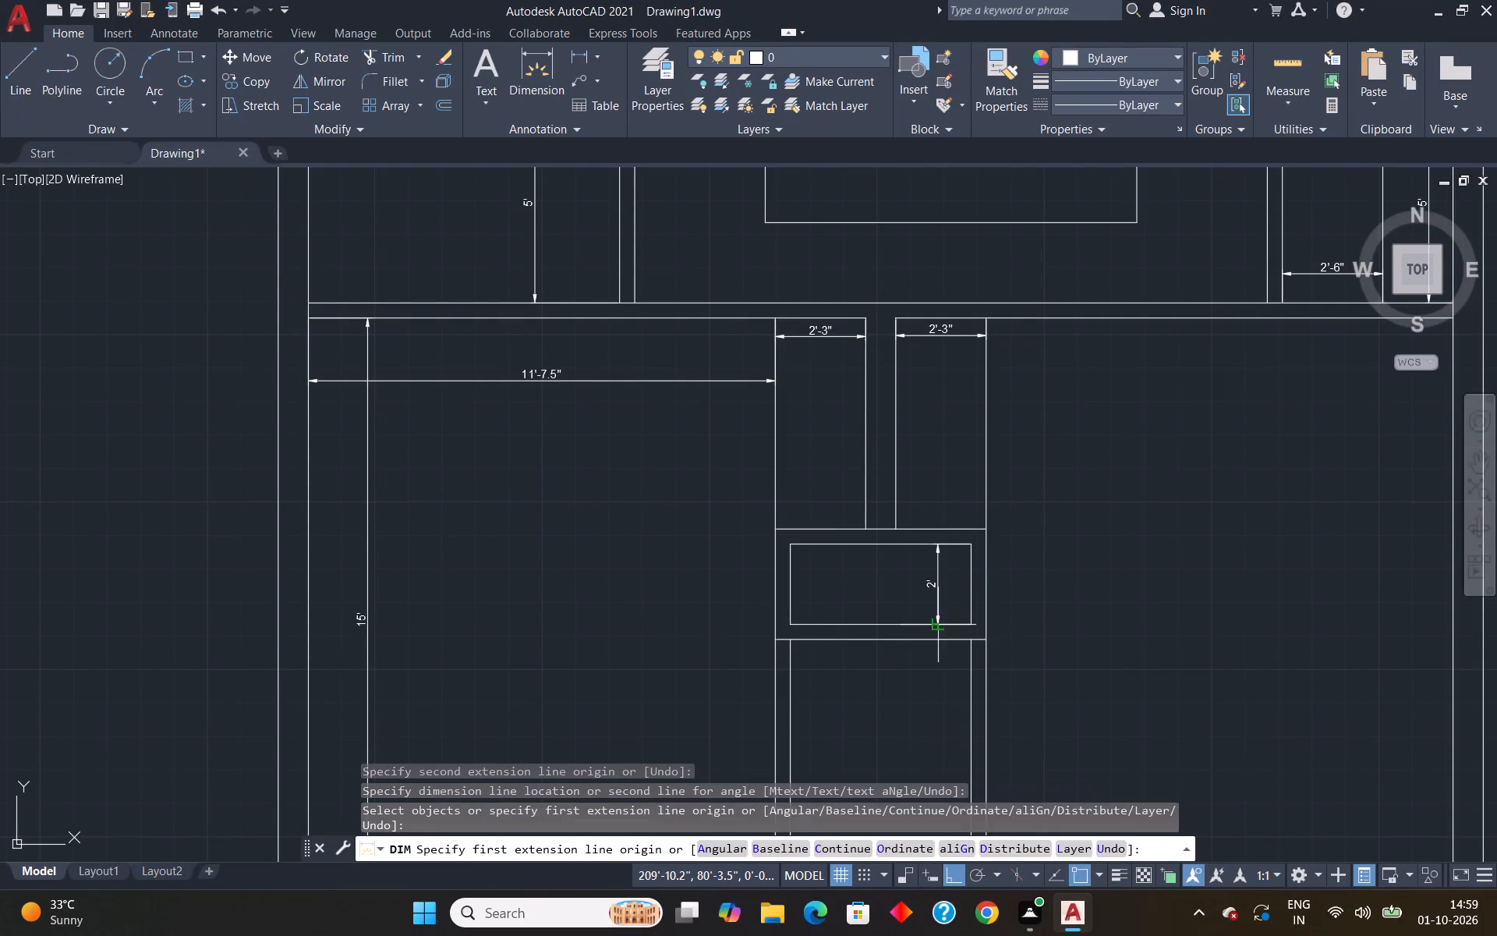
# Dimension the north-south depth of the central compartment south of the small rectangle, placing the dimension line just inside its west wall.
pyautogui.scroll(-4, 880, 569)
pyautogui.scroll(4, 862, 620)
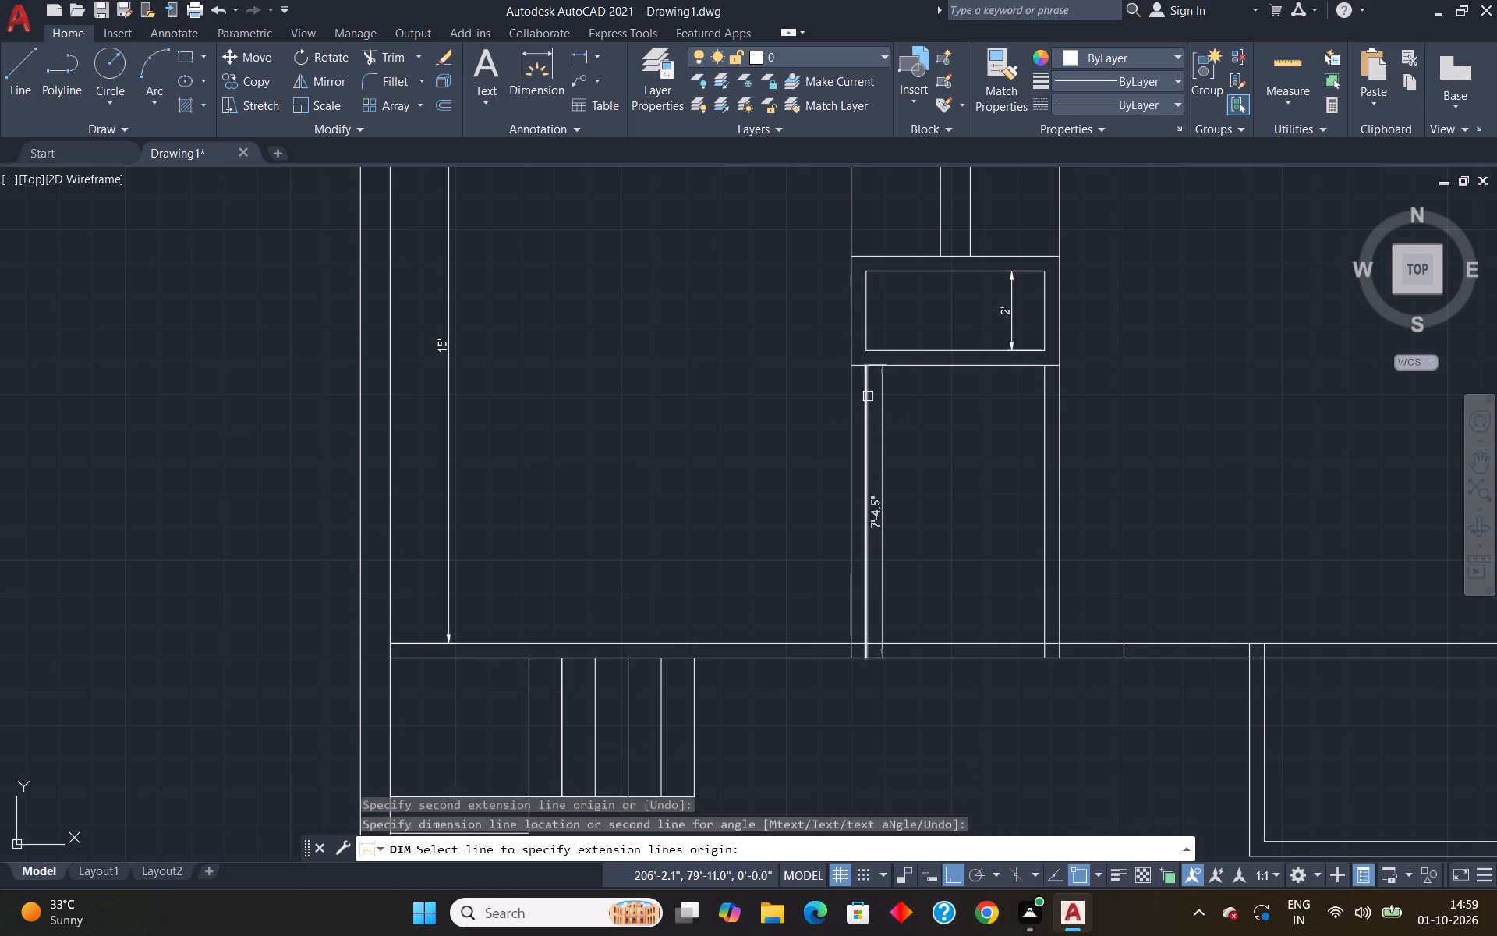
pyautogui.click(866, 373)
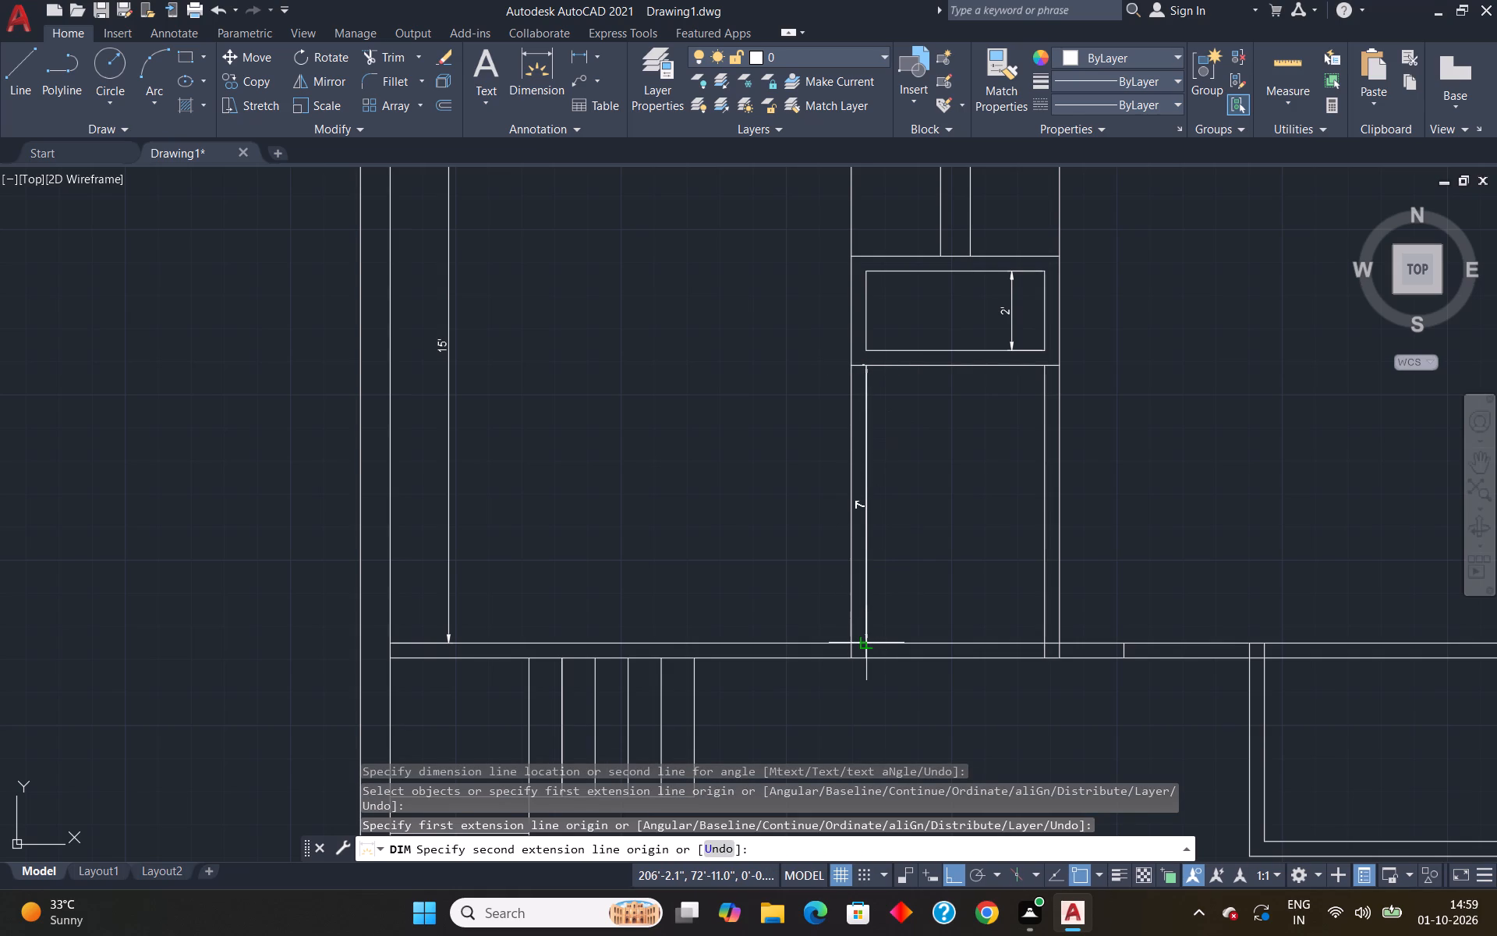
pyautogui.click(869, 648)
pyautogui.click(882, 647)
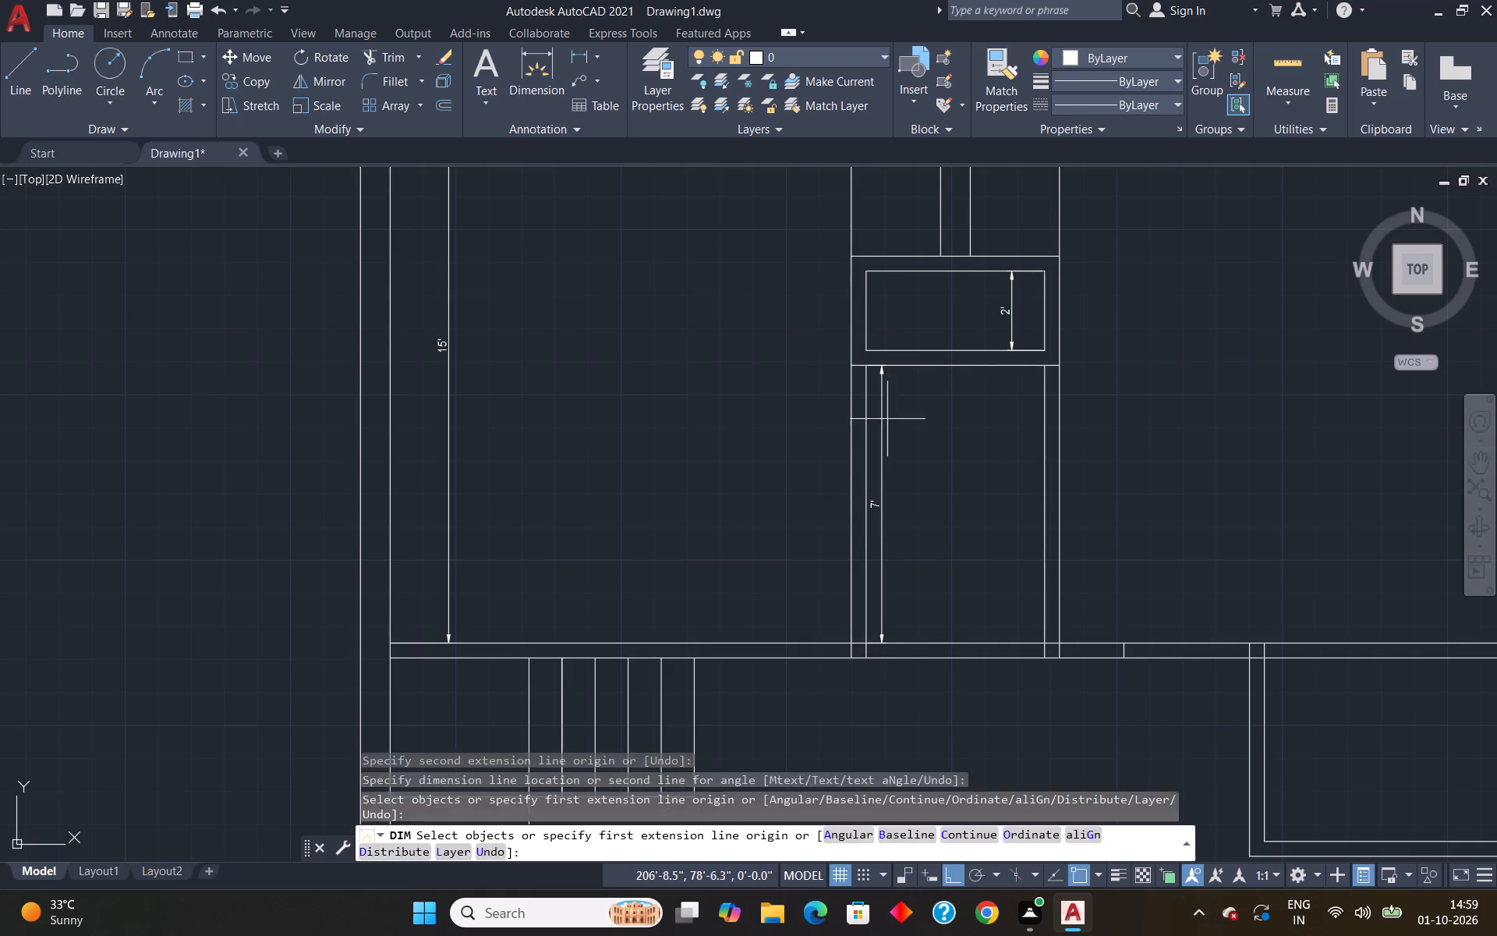
# Dimension the central south compartment's inside width between its side walls, placing the dimension just below its north edge.
pyautogui.click(862, 367)
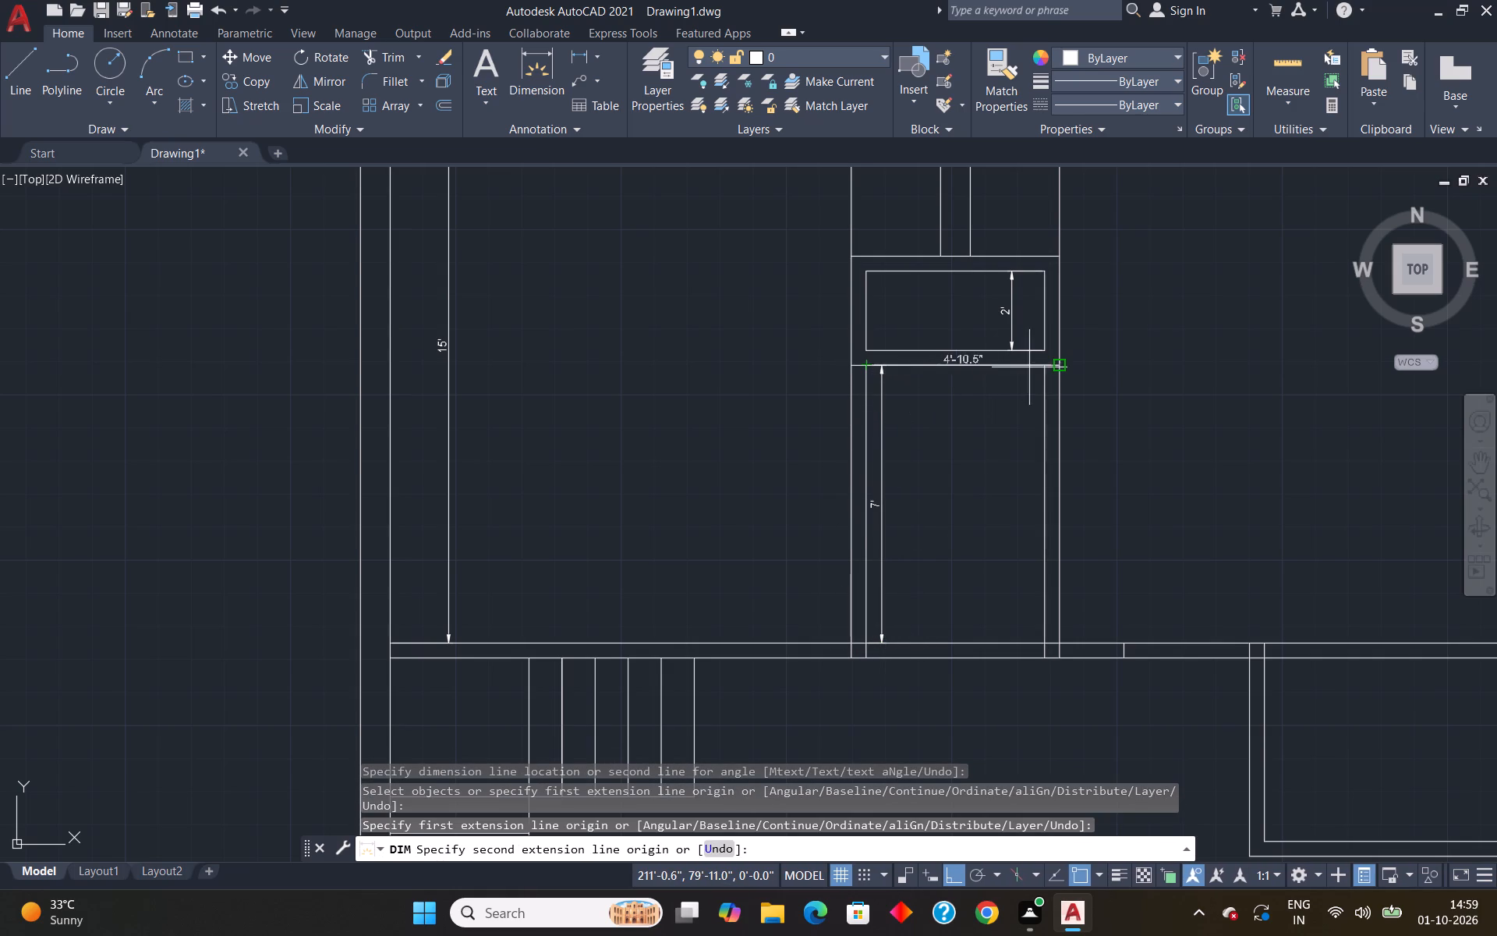
pyautogui.click(1042, 368)
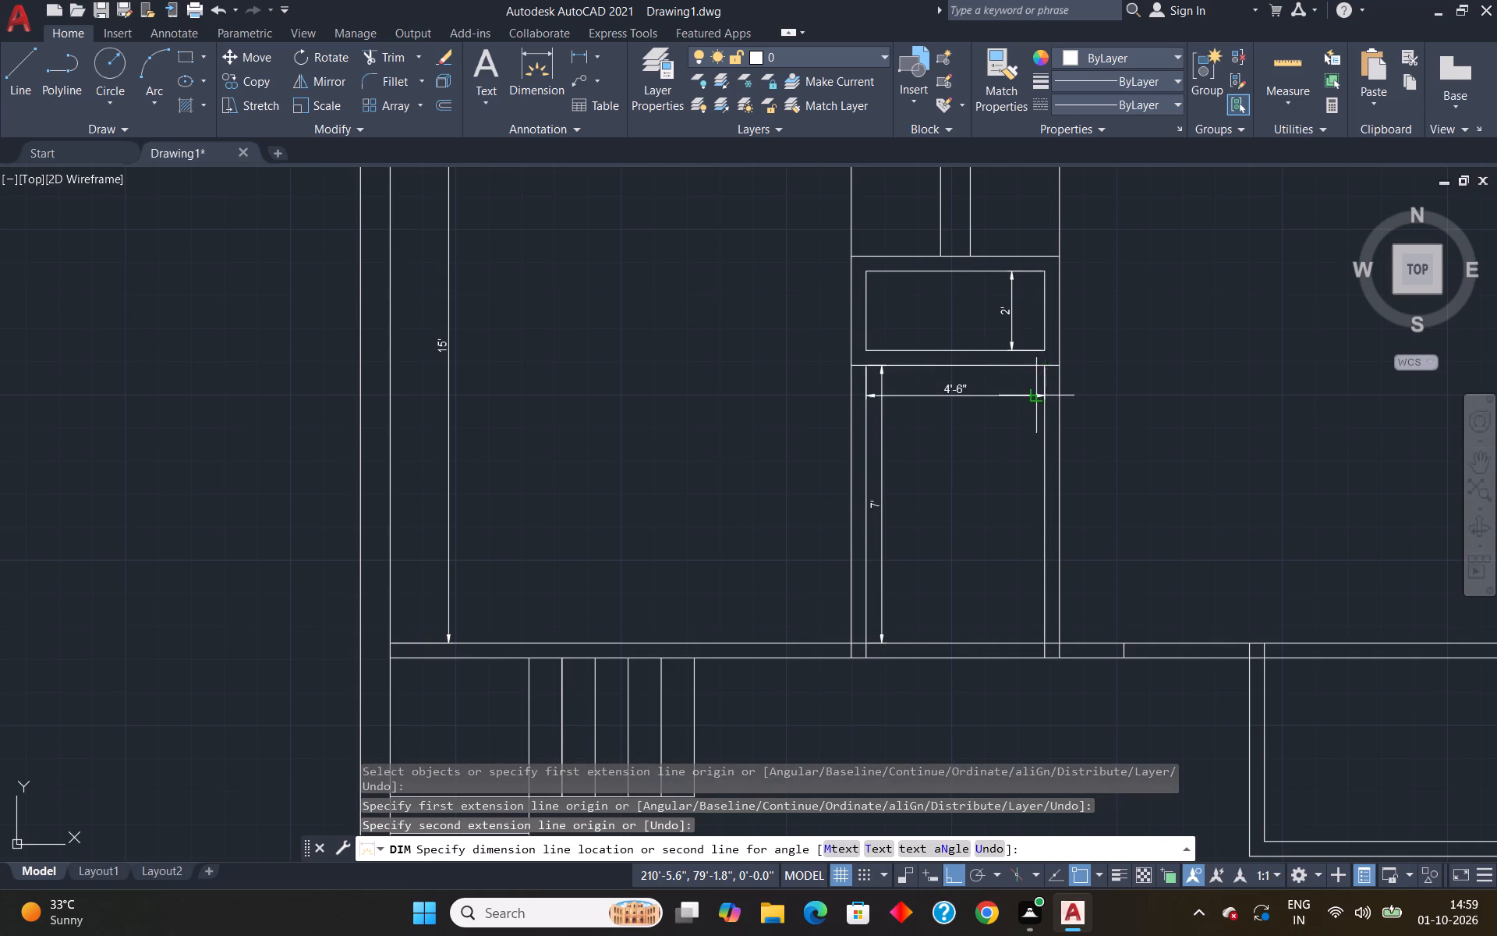
pyautogui.click(1036, 395)
# Dimension the large east room's width from the central partition to the east wall, placing it just below the room's north wall.
pyautogui.scroll(-3, 1008, 395)
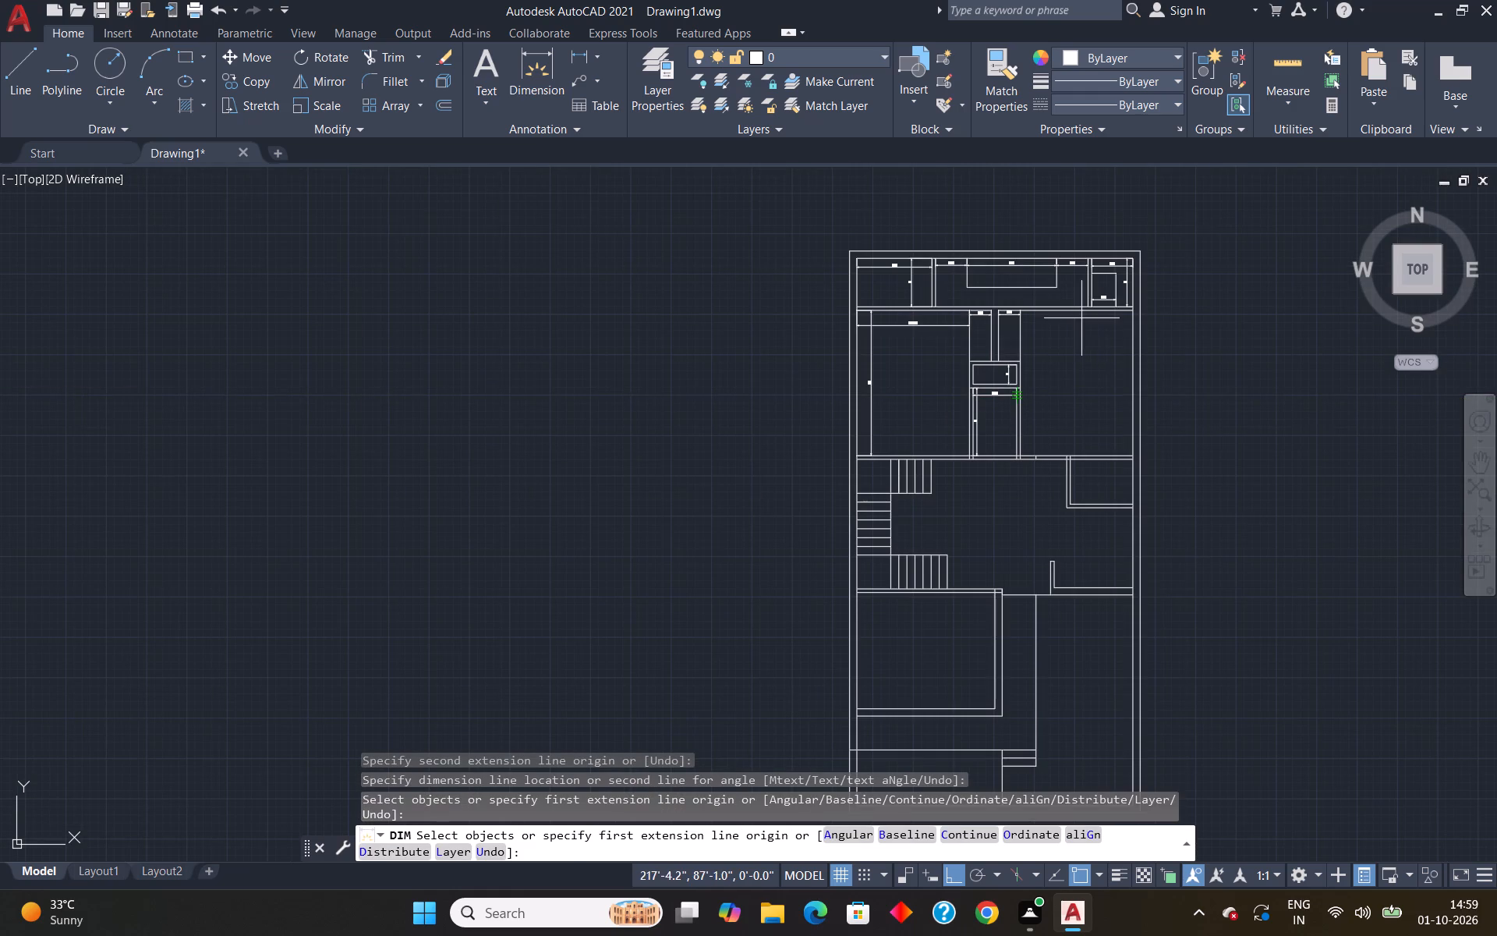
pyautogui.scroll(3, 1081, 318)
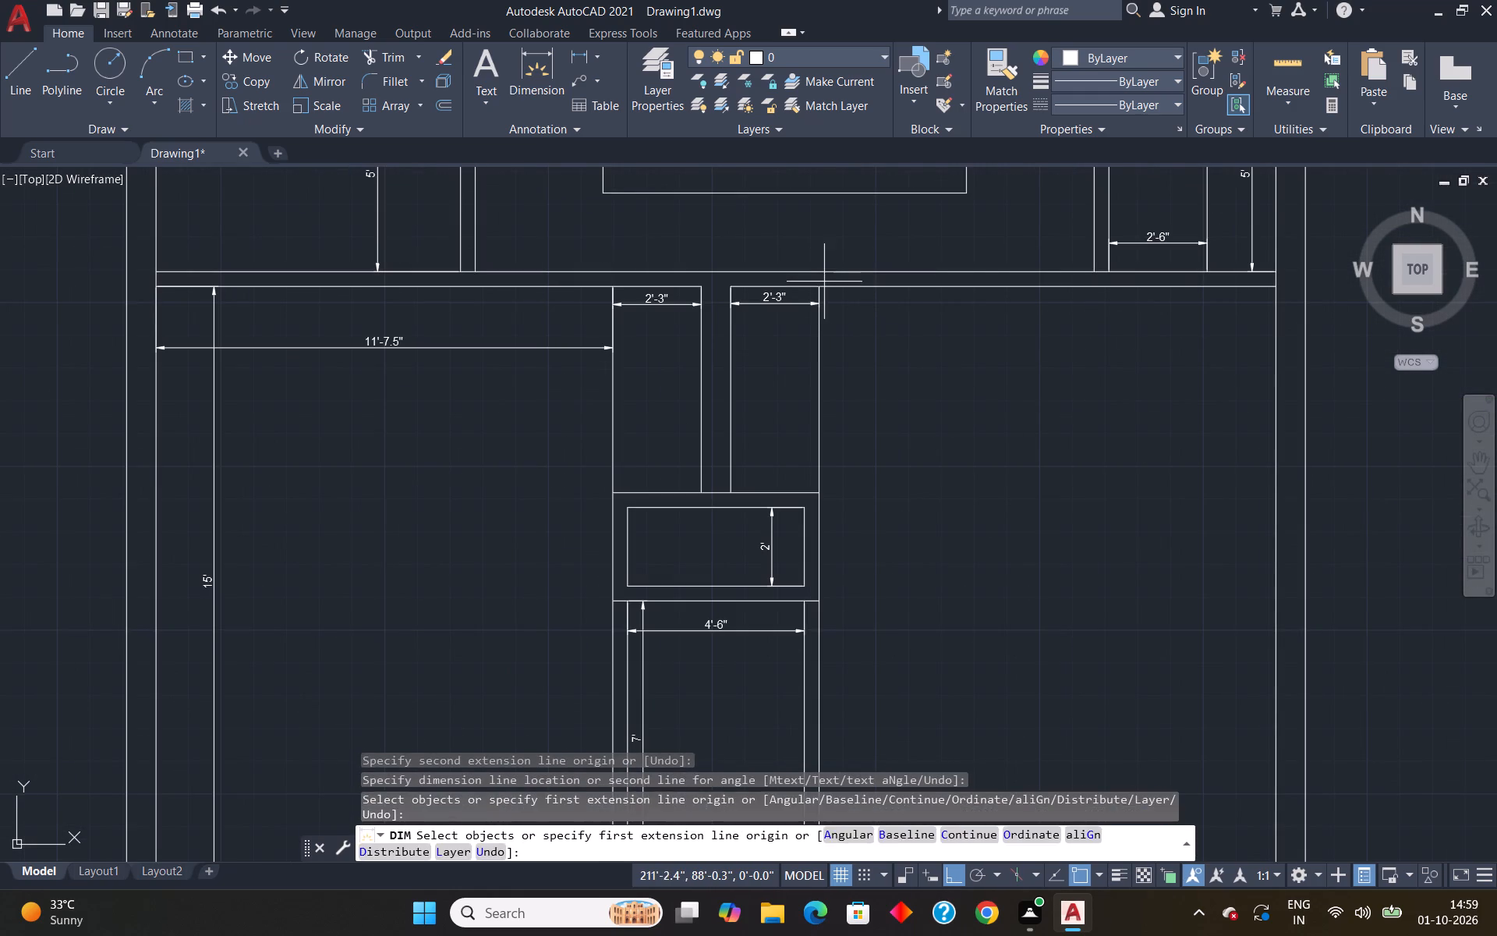
pyautogui.click(817, 287)
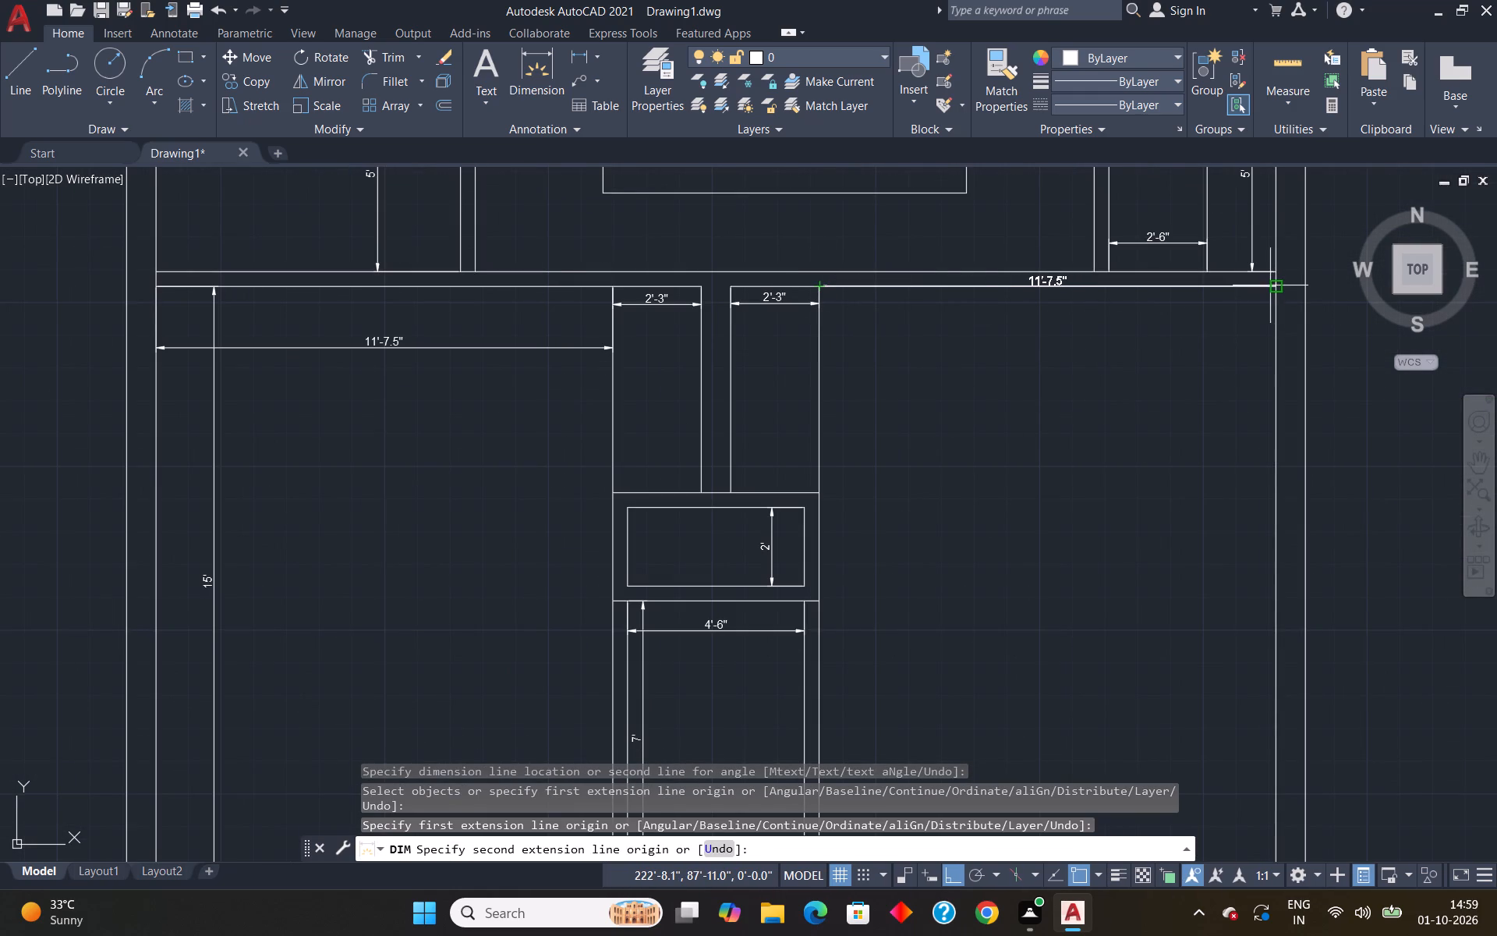
pyautogui.click(1282, 289)
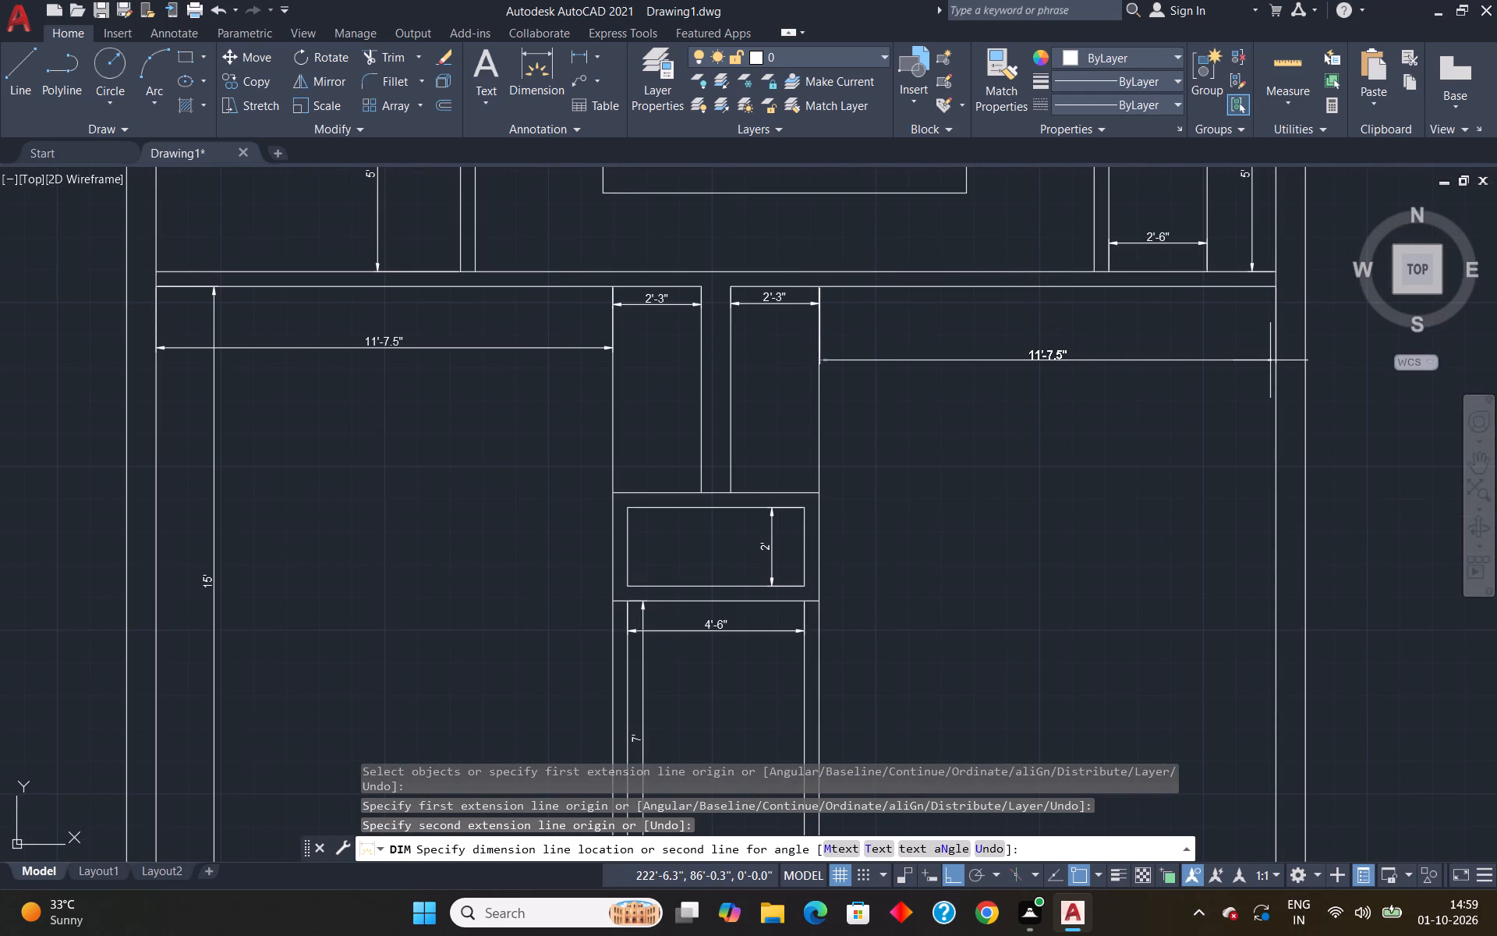
pyautogui.click(1266, 342)
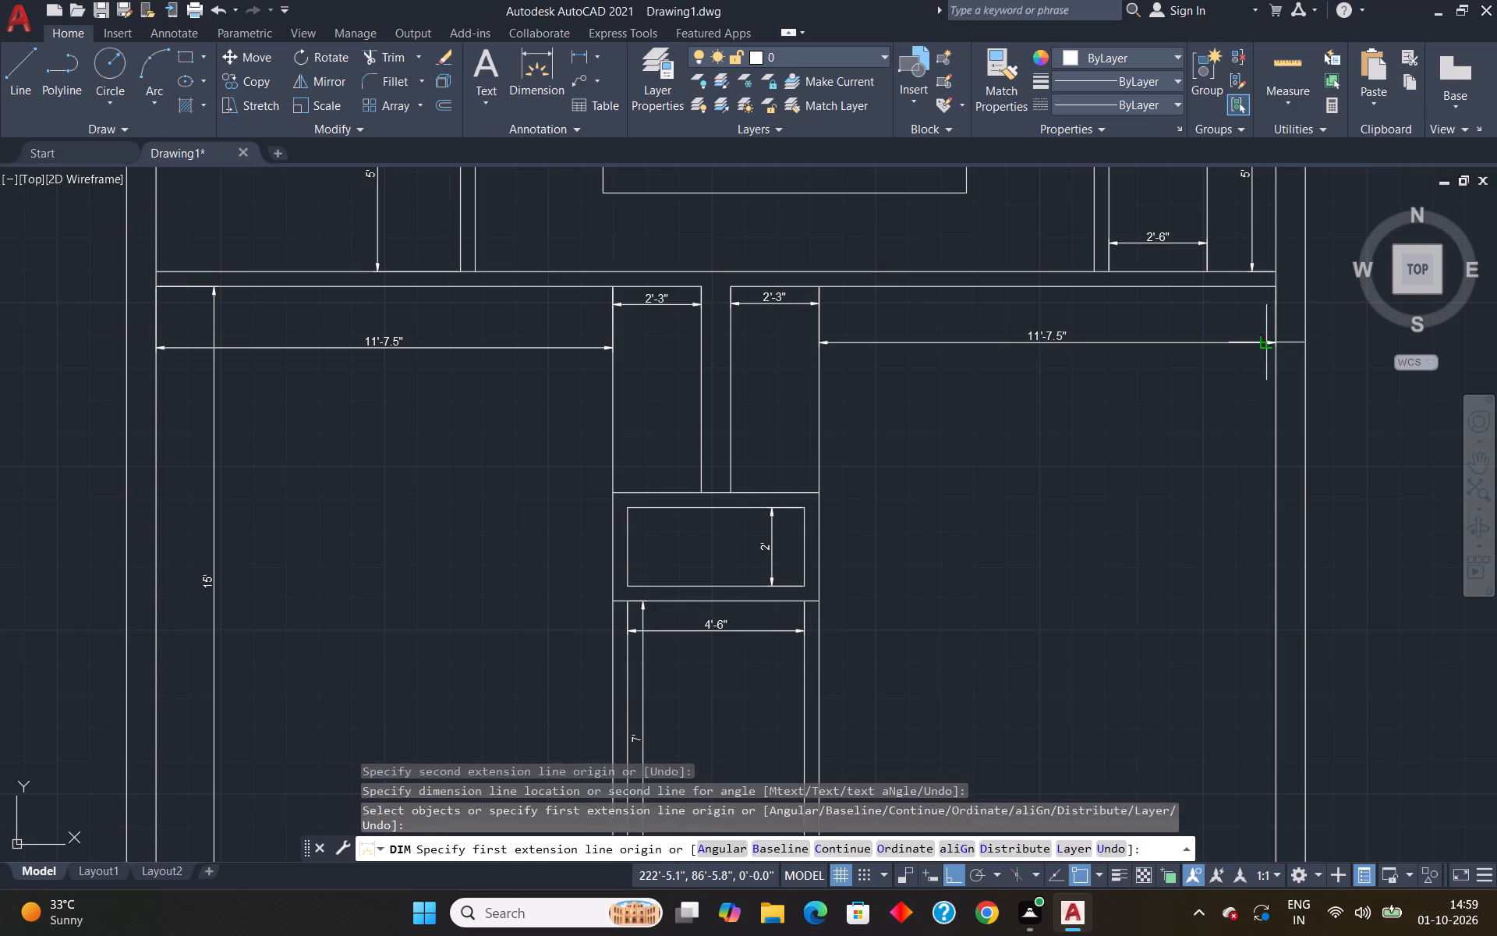
# Dimension the large east room's north-south depth along the east wall, placing the dimension line just inside the room.
pyautogui.scroll(-4, 1244, 367)
pyautogui.scroll(2, 1274, 504)
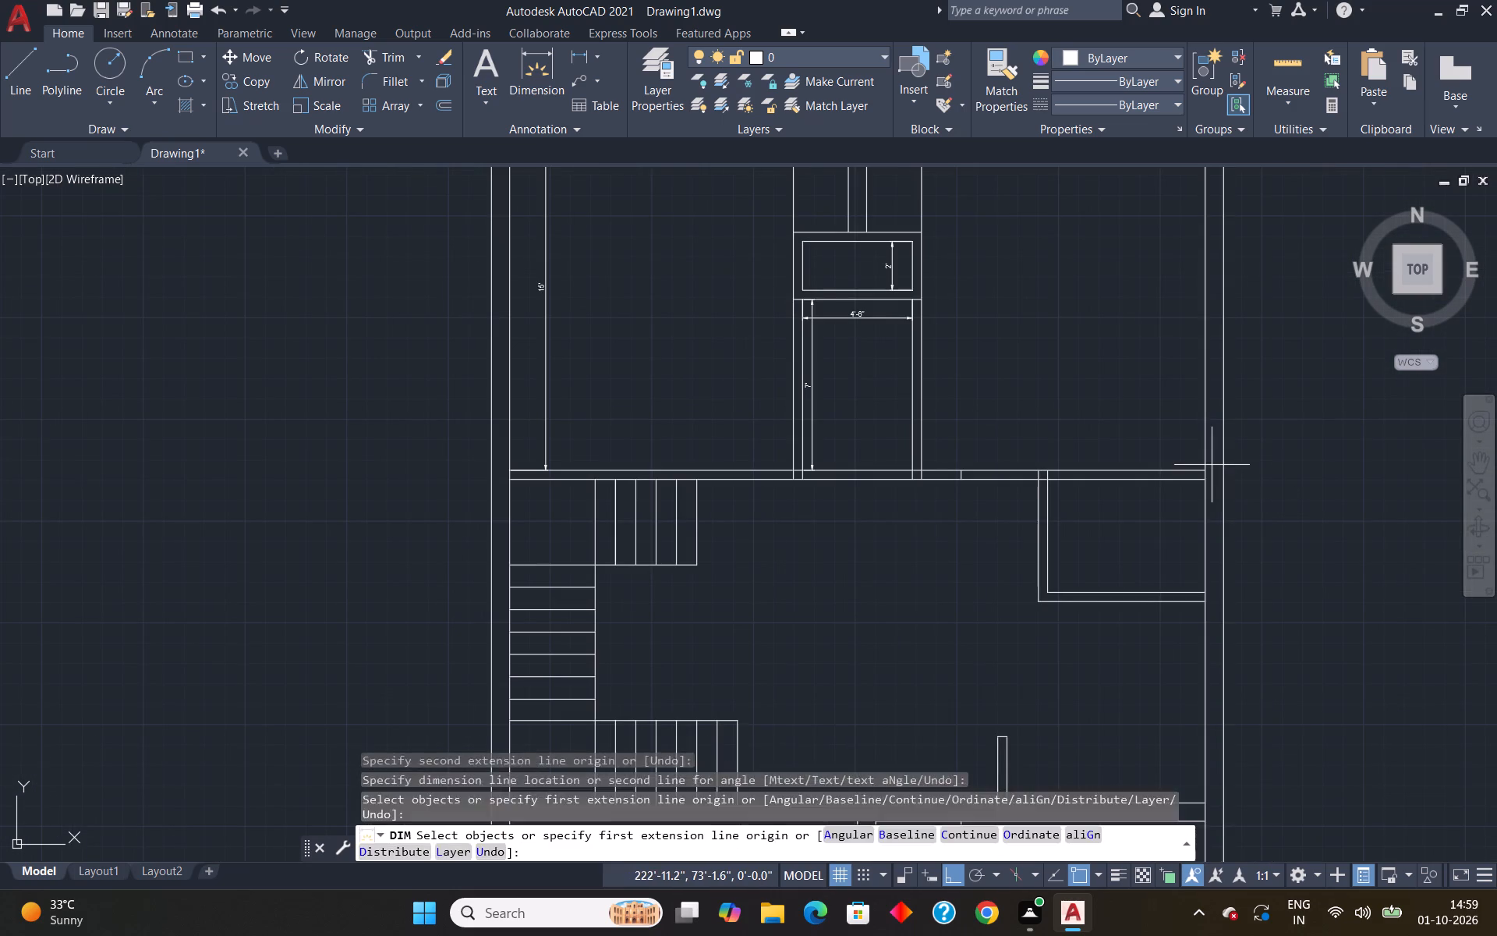
pyautogui.click(1203, 469)
pyautogui.scroll(-5, 1220, 396)
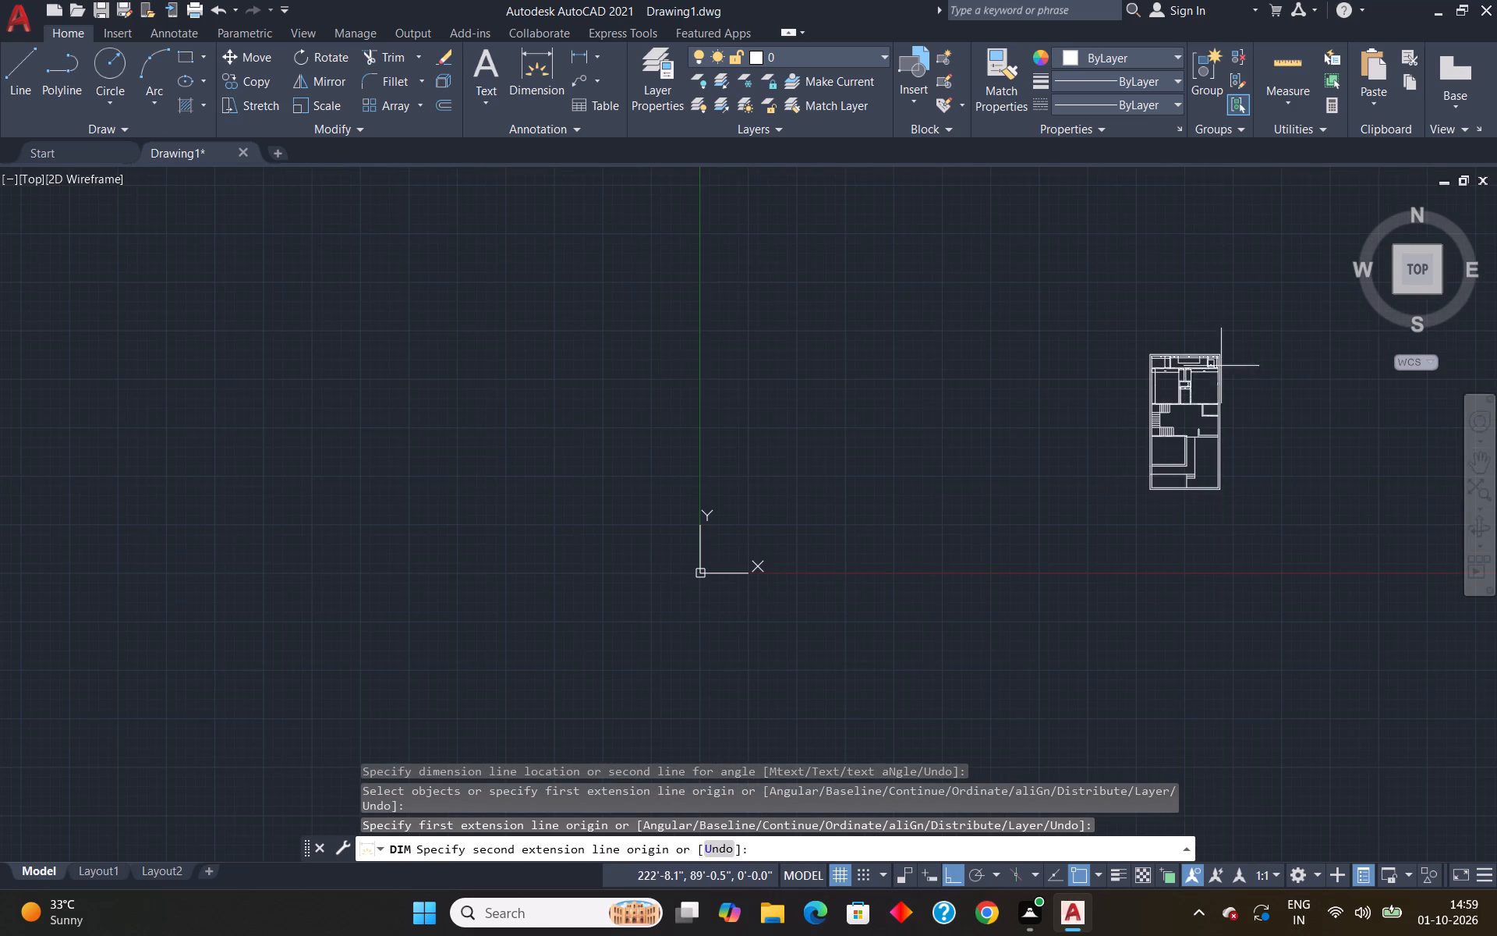
pyautogui.scroll(4, 1216, 353)
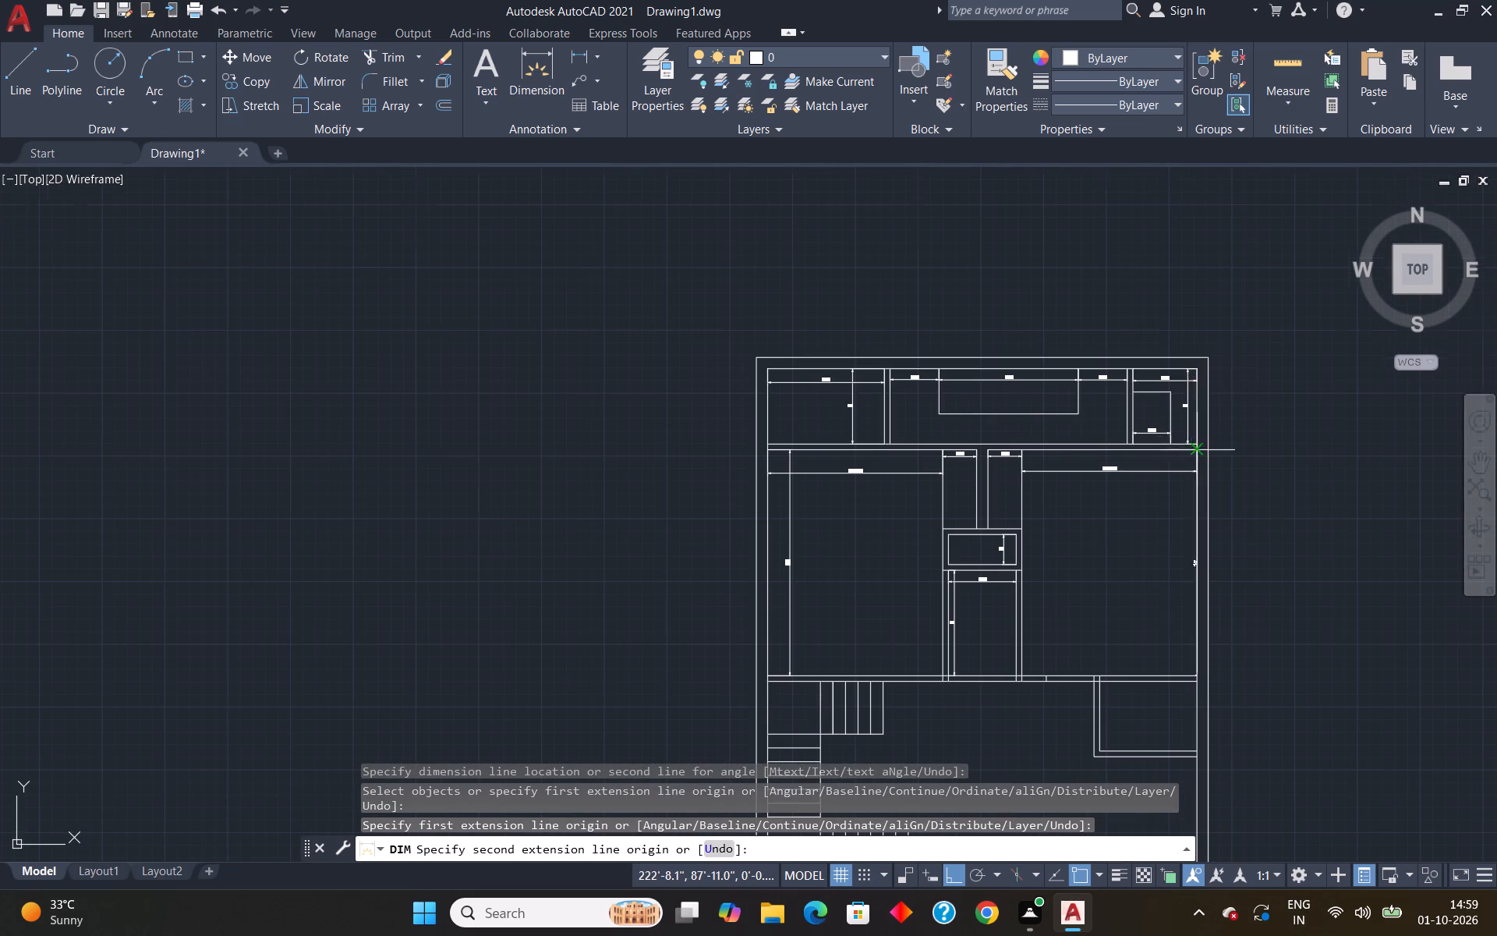
pyautogui.scroll(4, 1198, 452)
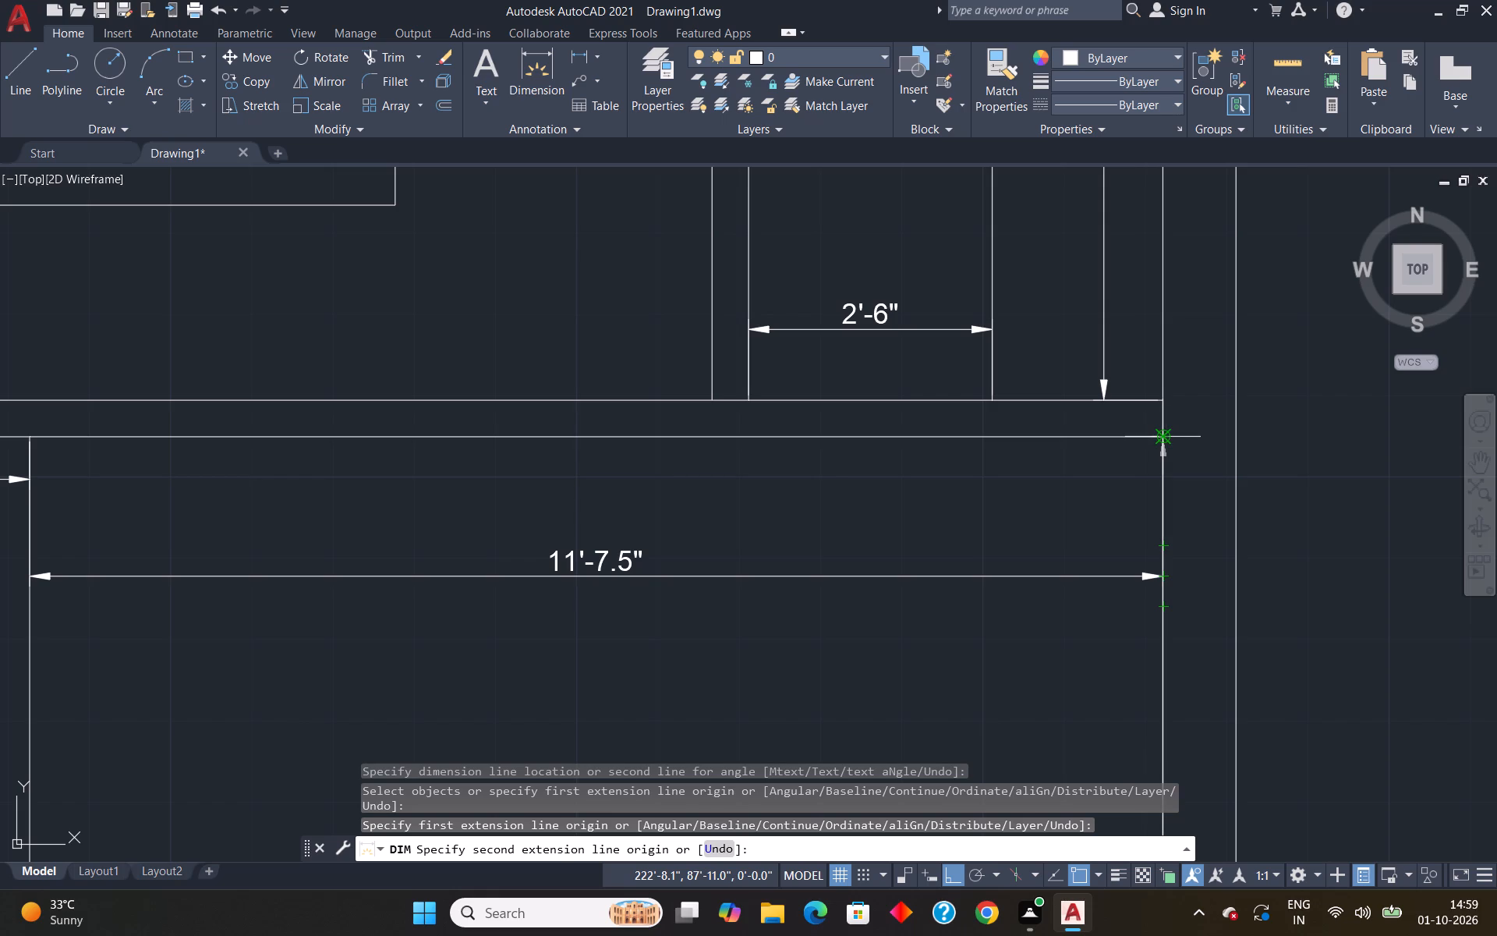
pyautogui.click(1166, 442)
pyautogui.scroll(-5, 1073, 445)
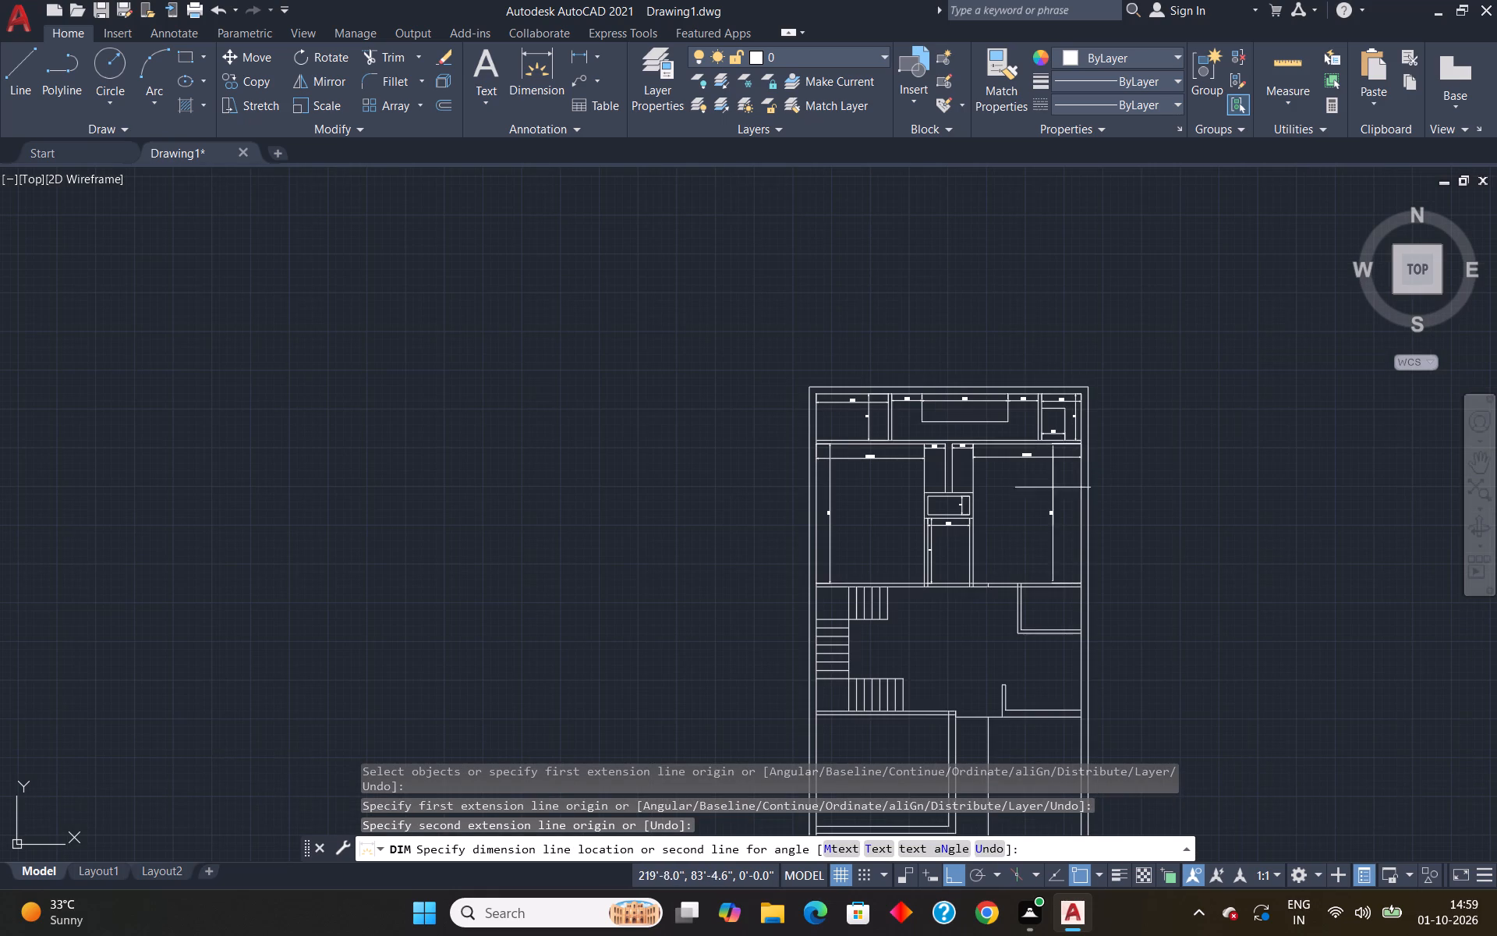
pyautogui.scroll(3, 1048, 504)
pyautogui.click(1123, 521)
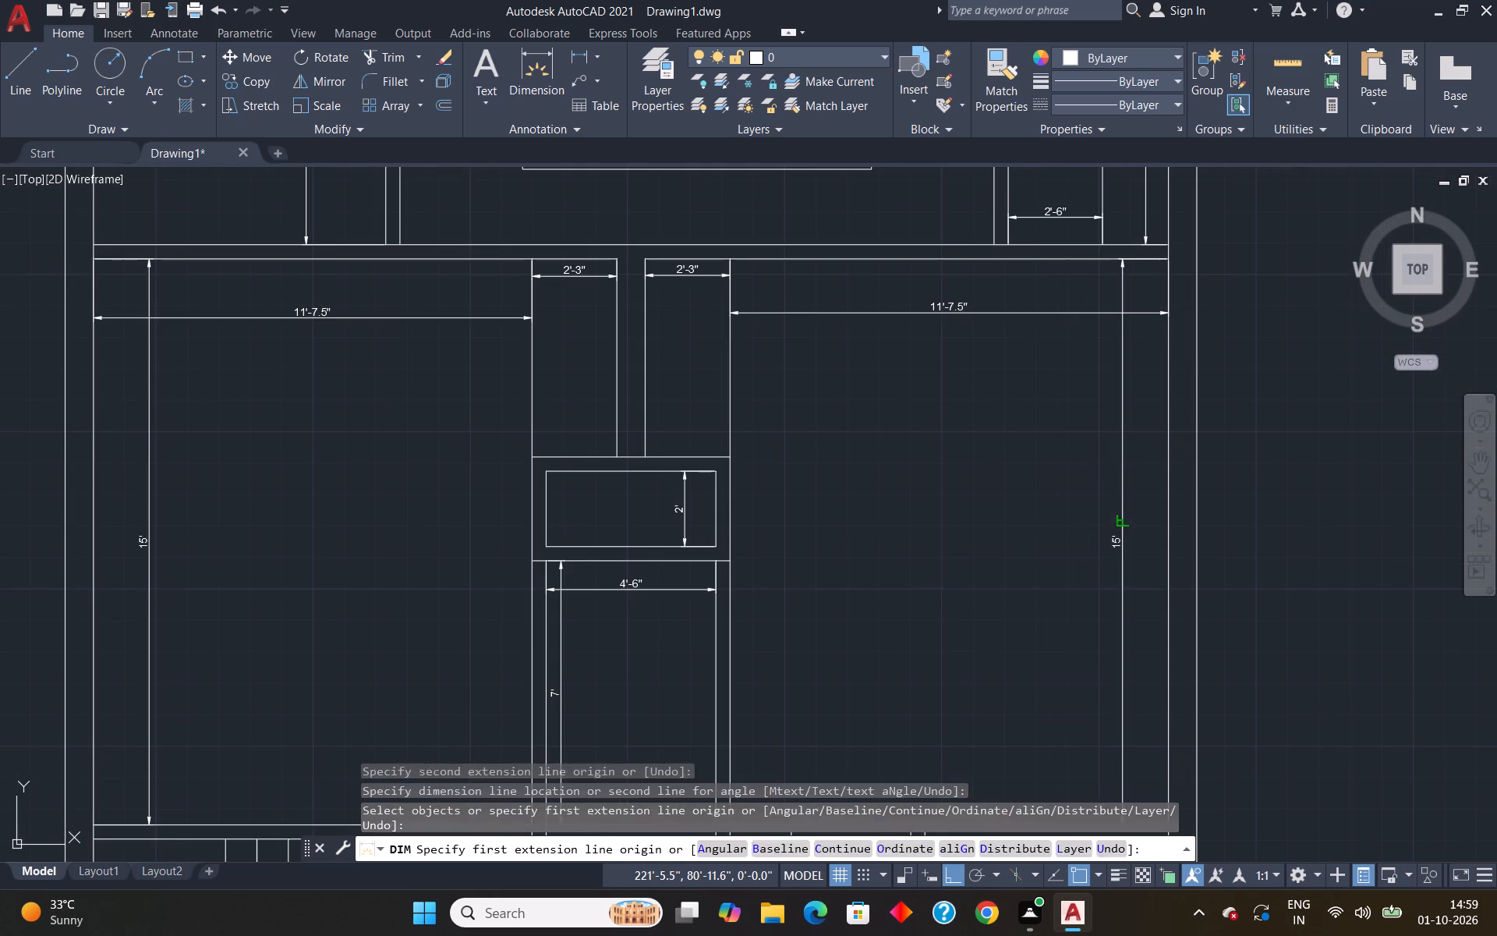
# Dimension the width of the staircase's northwest corner landing, placing the dimension just below its north edge.
pyautogui.scroll(-4, 1102, 498)
pyautogui.scroll(3, 1009, 580)
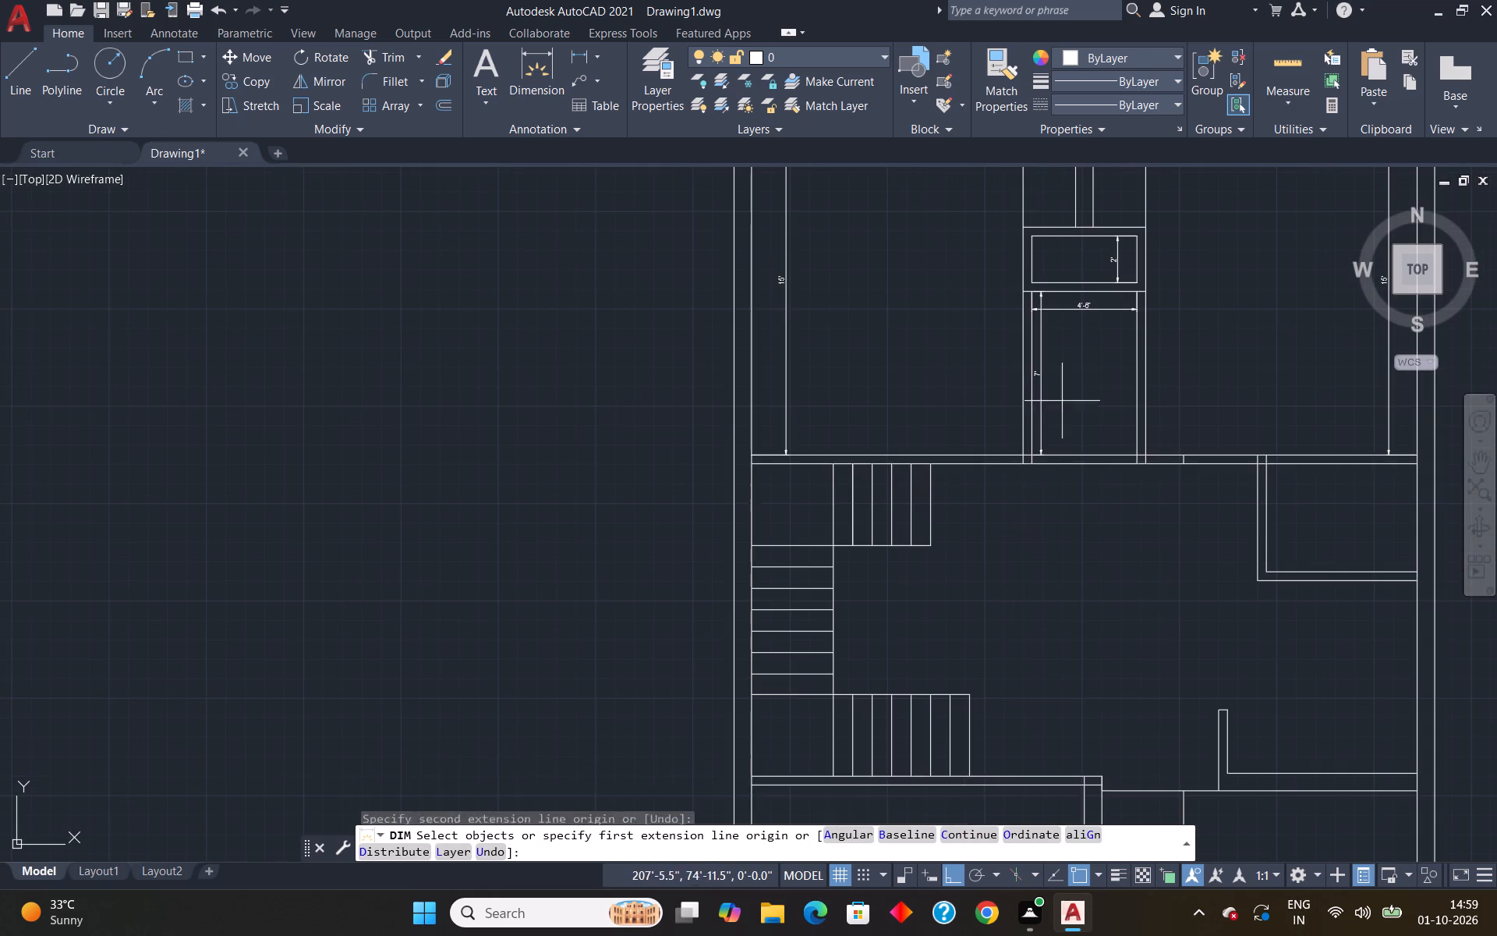
pyautogui.scroll(-1, 1000, 489)
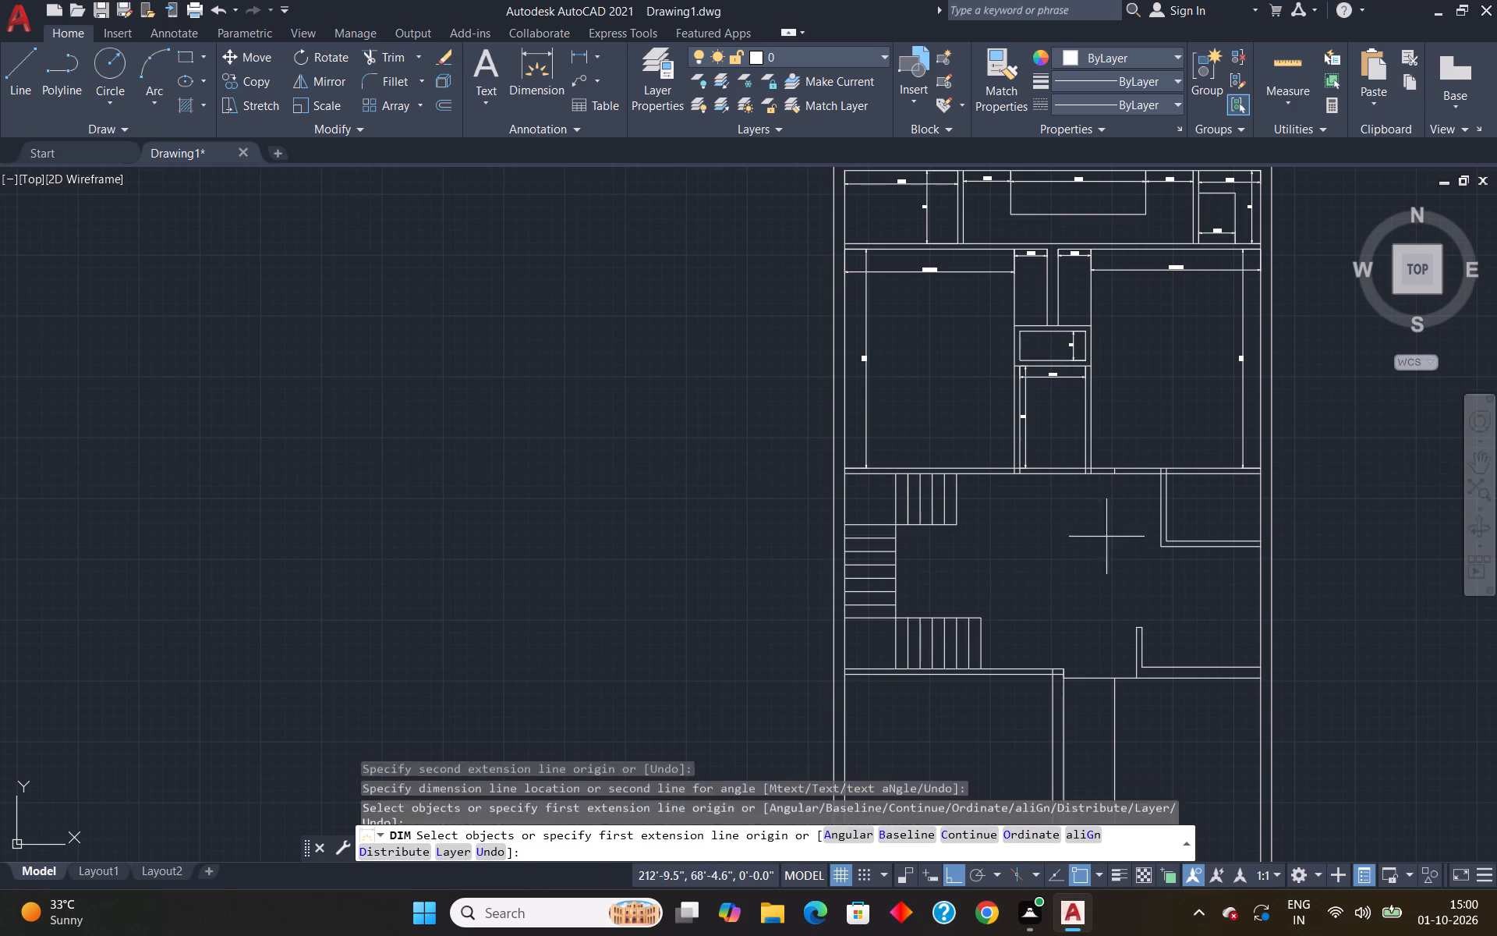
pyautogui.scroll(3, 839, 493)
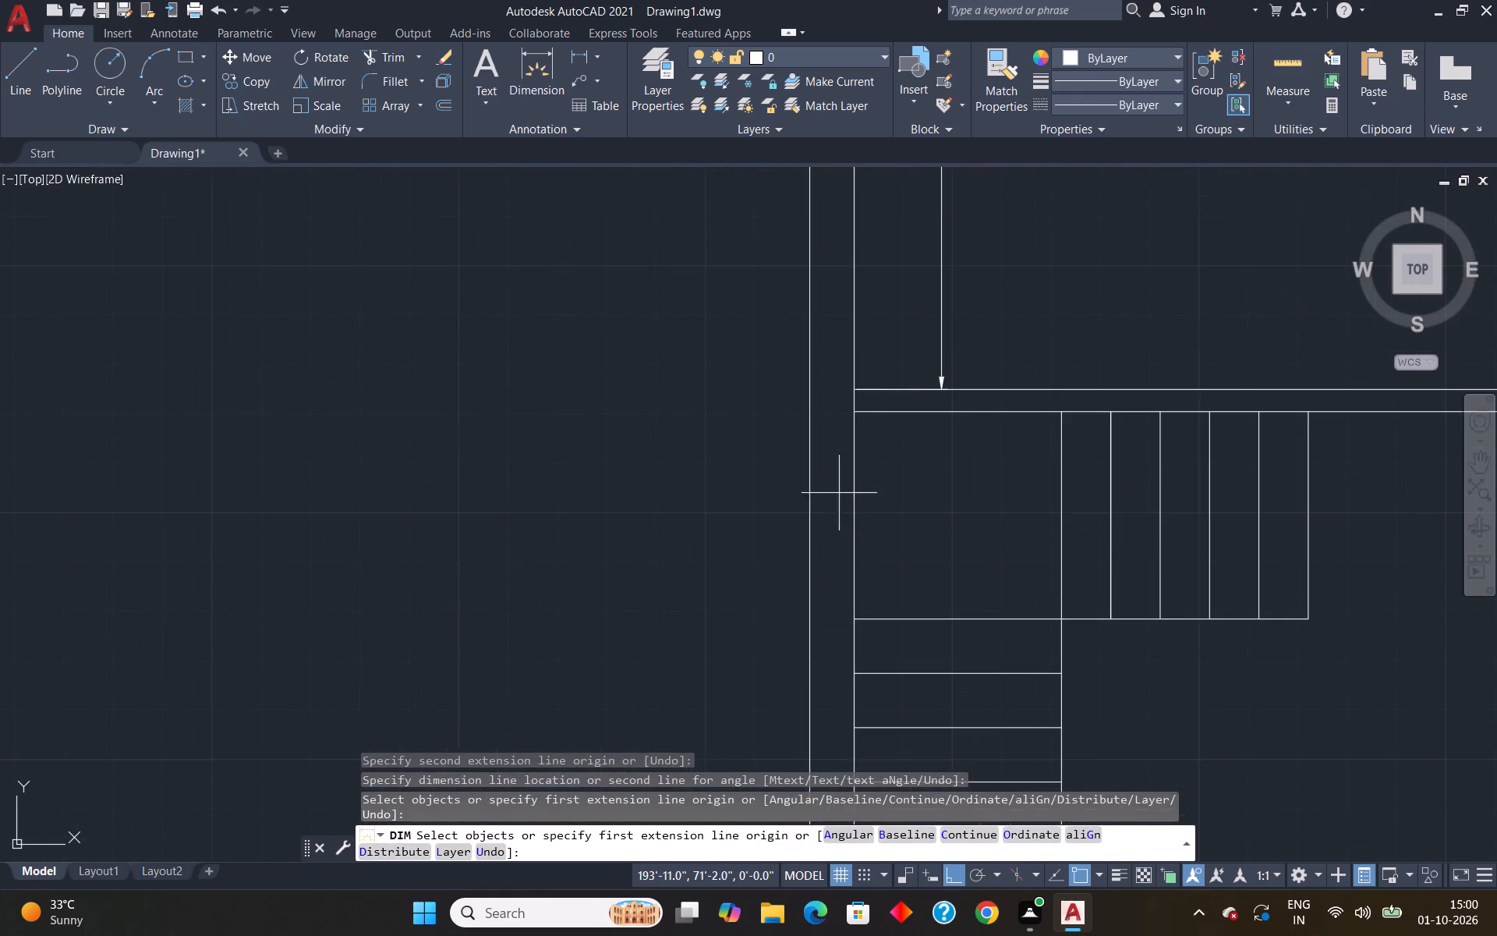
pyautogui.click(854, 414)
pyautogui.click(1061, 412)
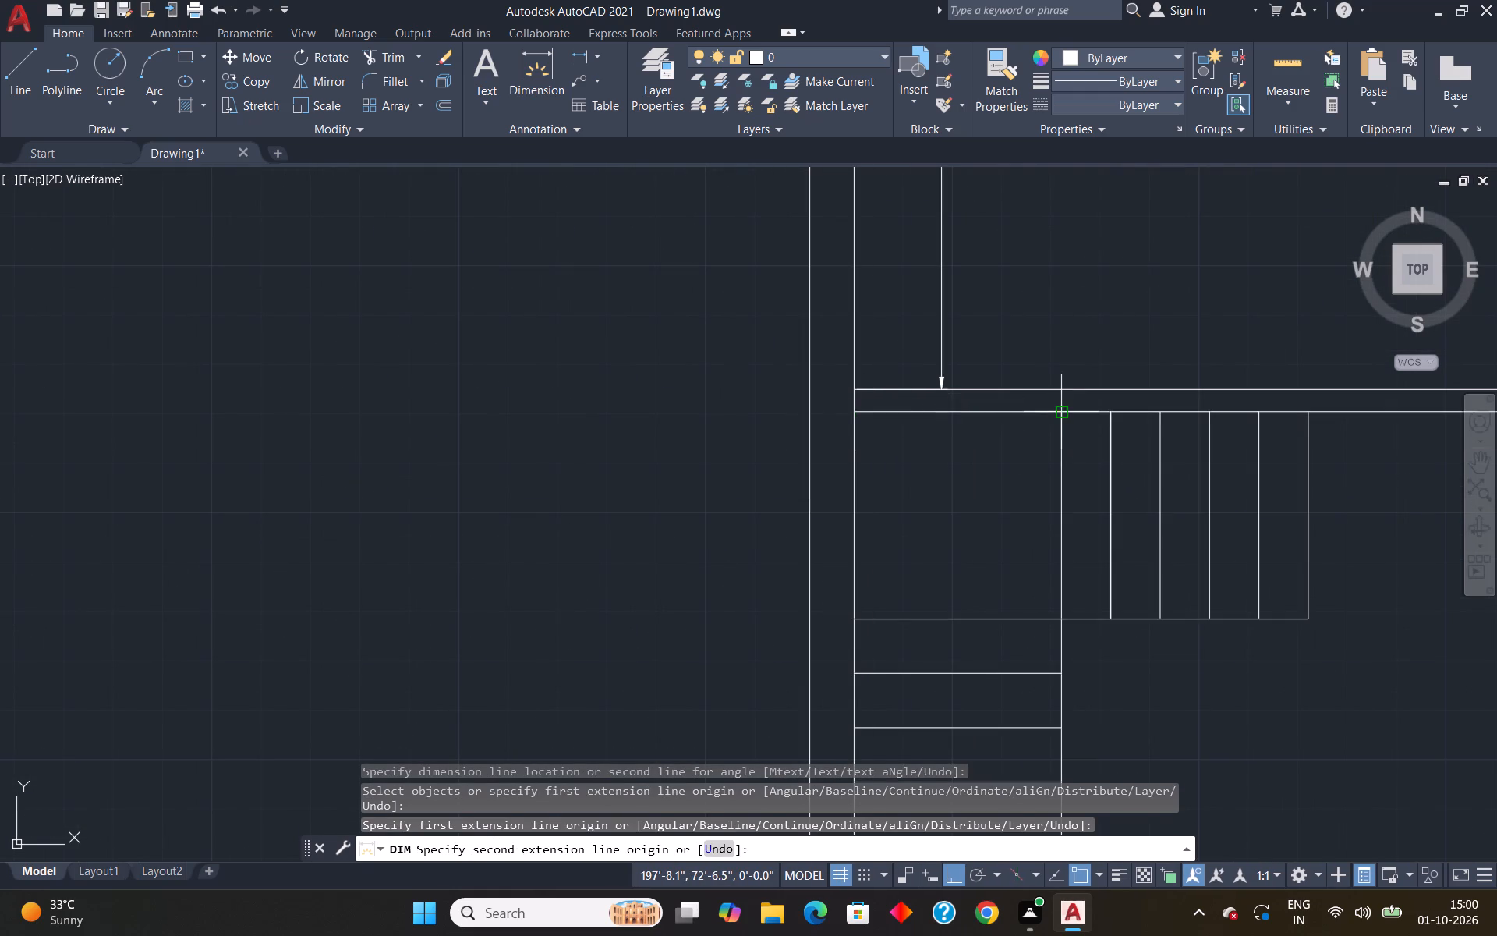
pyautogui.click(1053, 430)
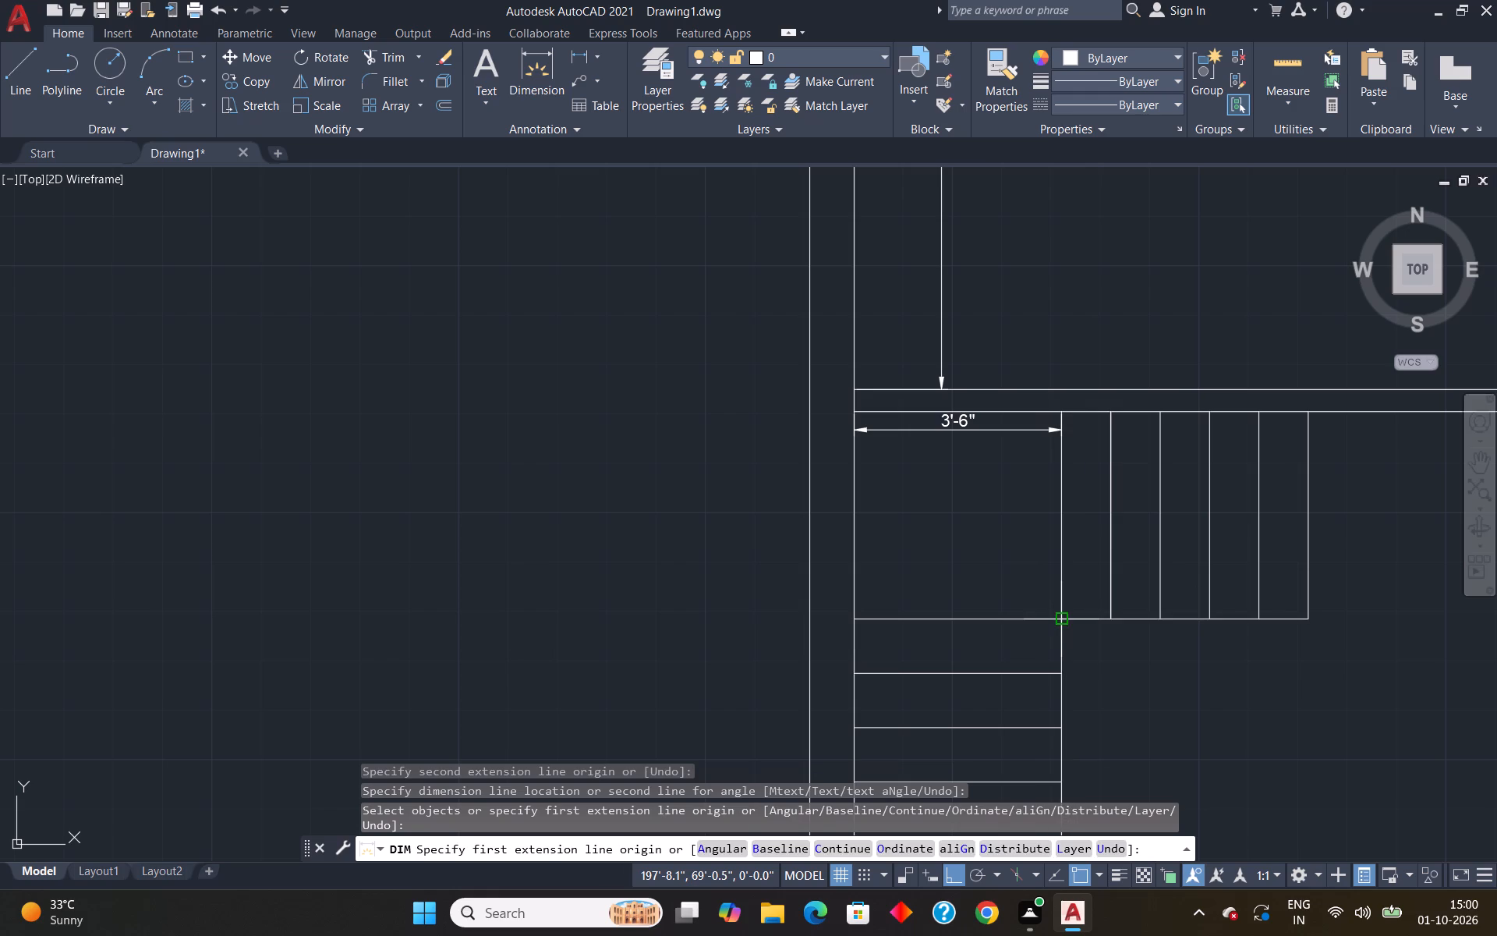
# Dimension the northwest stair landing's north-south depth along its east edge, placing the dimension line just inside the landing.
pyautogui.click(1062, 621)
pyautogui.click(1062, 410)
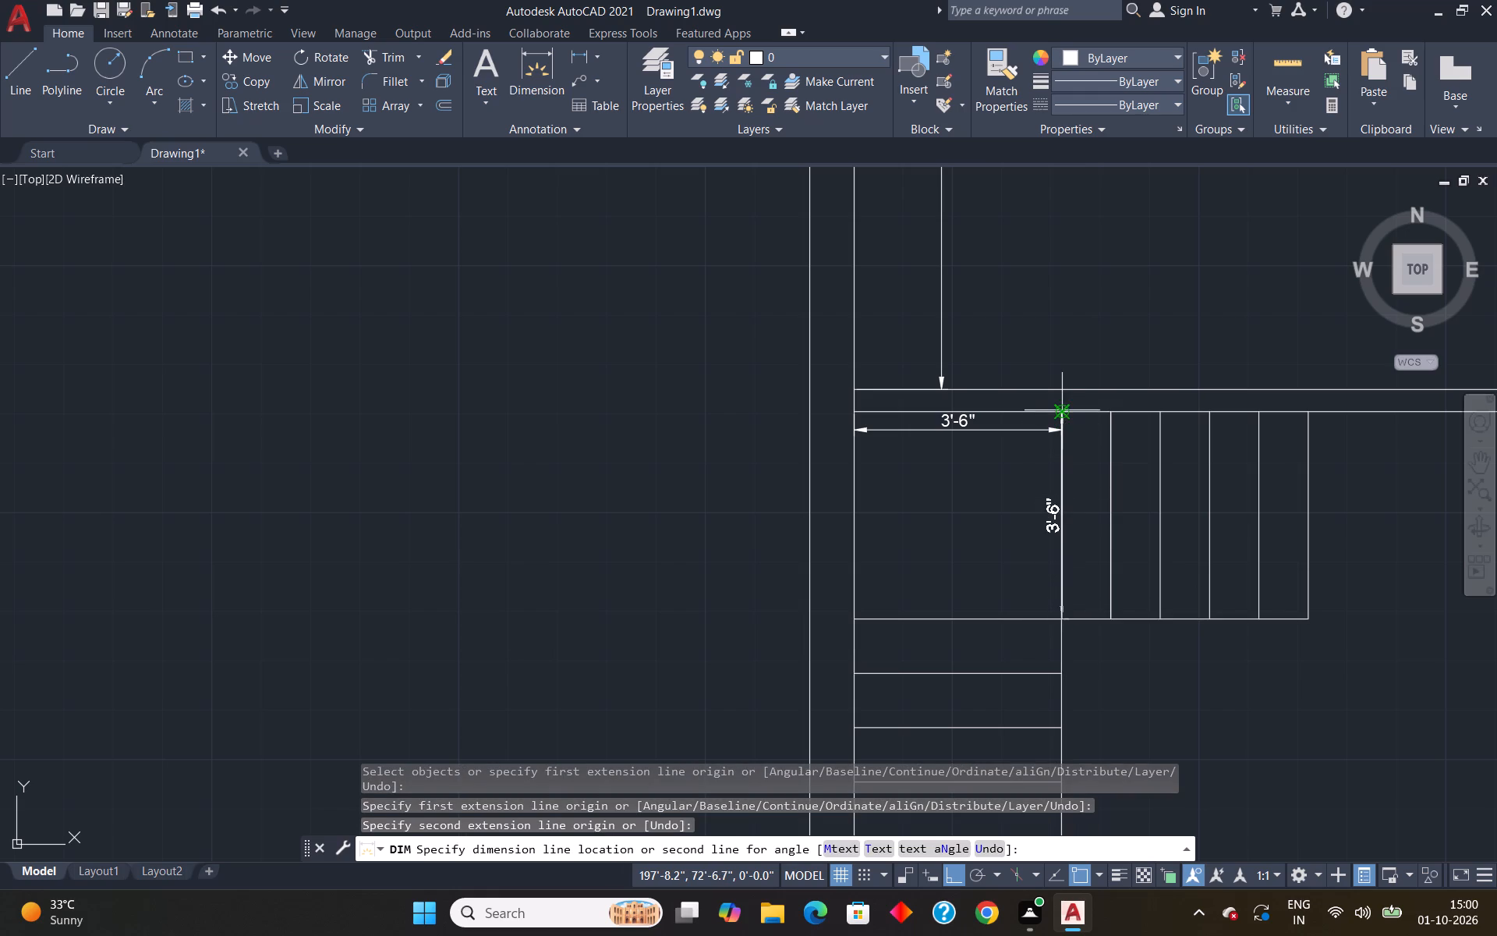
pyautogui.click(1032, 412)
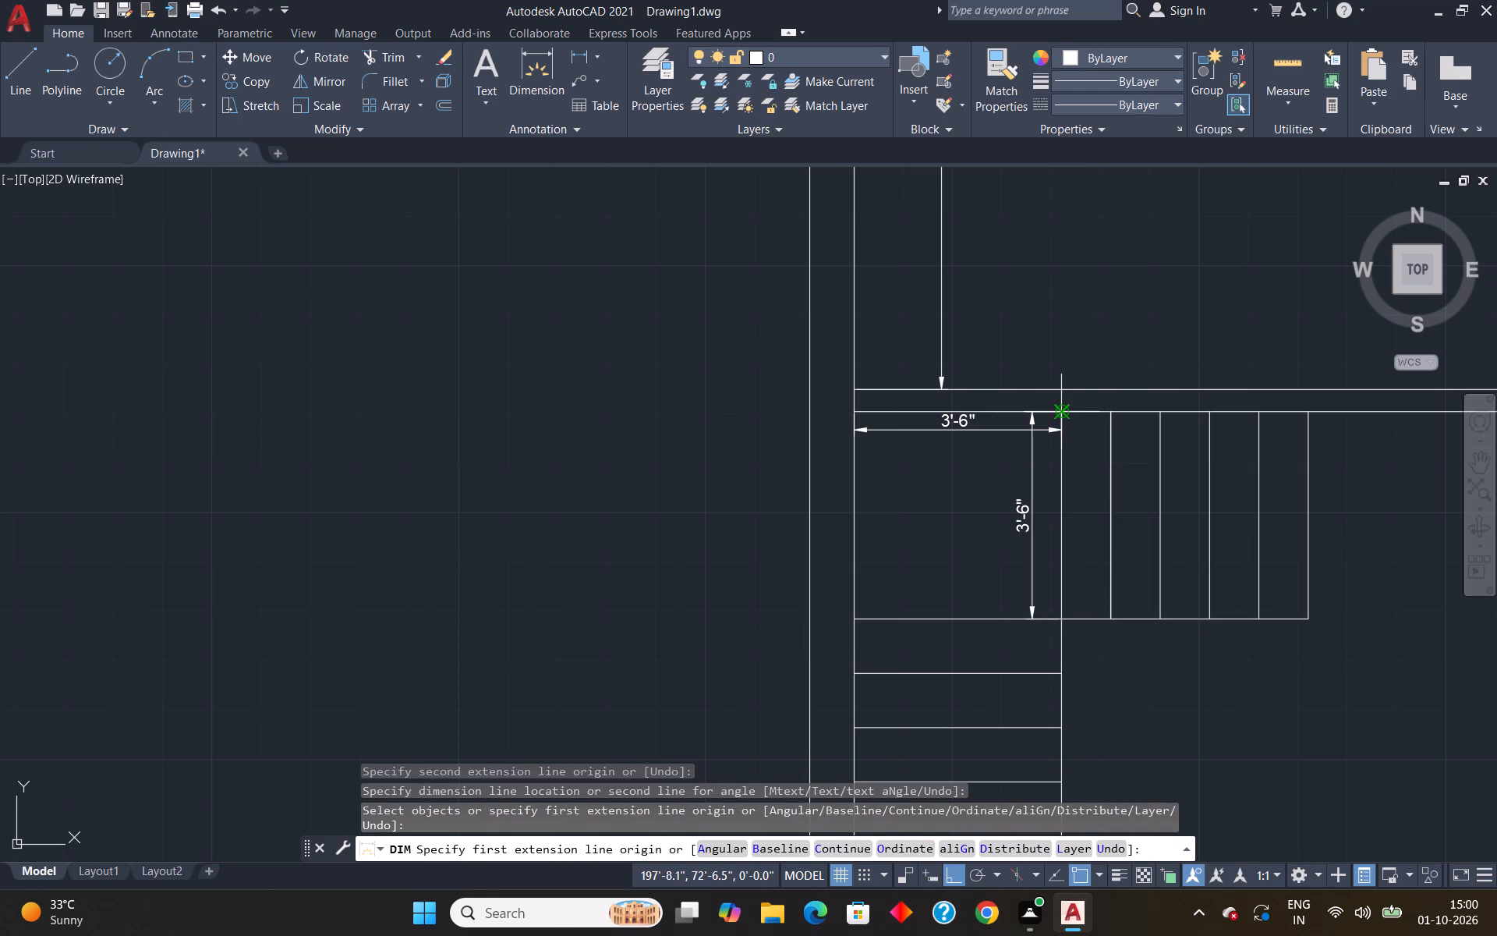
# Dimension the width of the first tread east of the northwest stair landing, placing the dimension line within the tread's northern half.
pyautogui.click(1060, 413)
pyautogui.click(1111, 411)
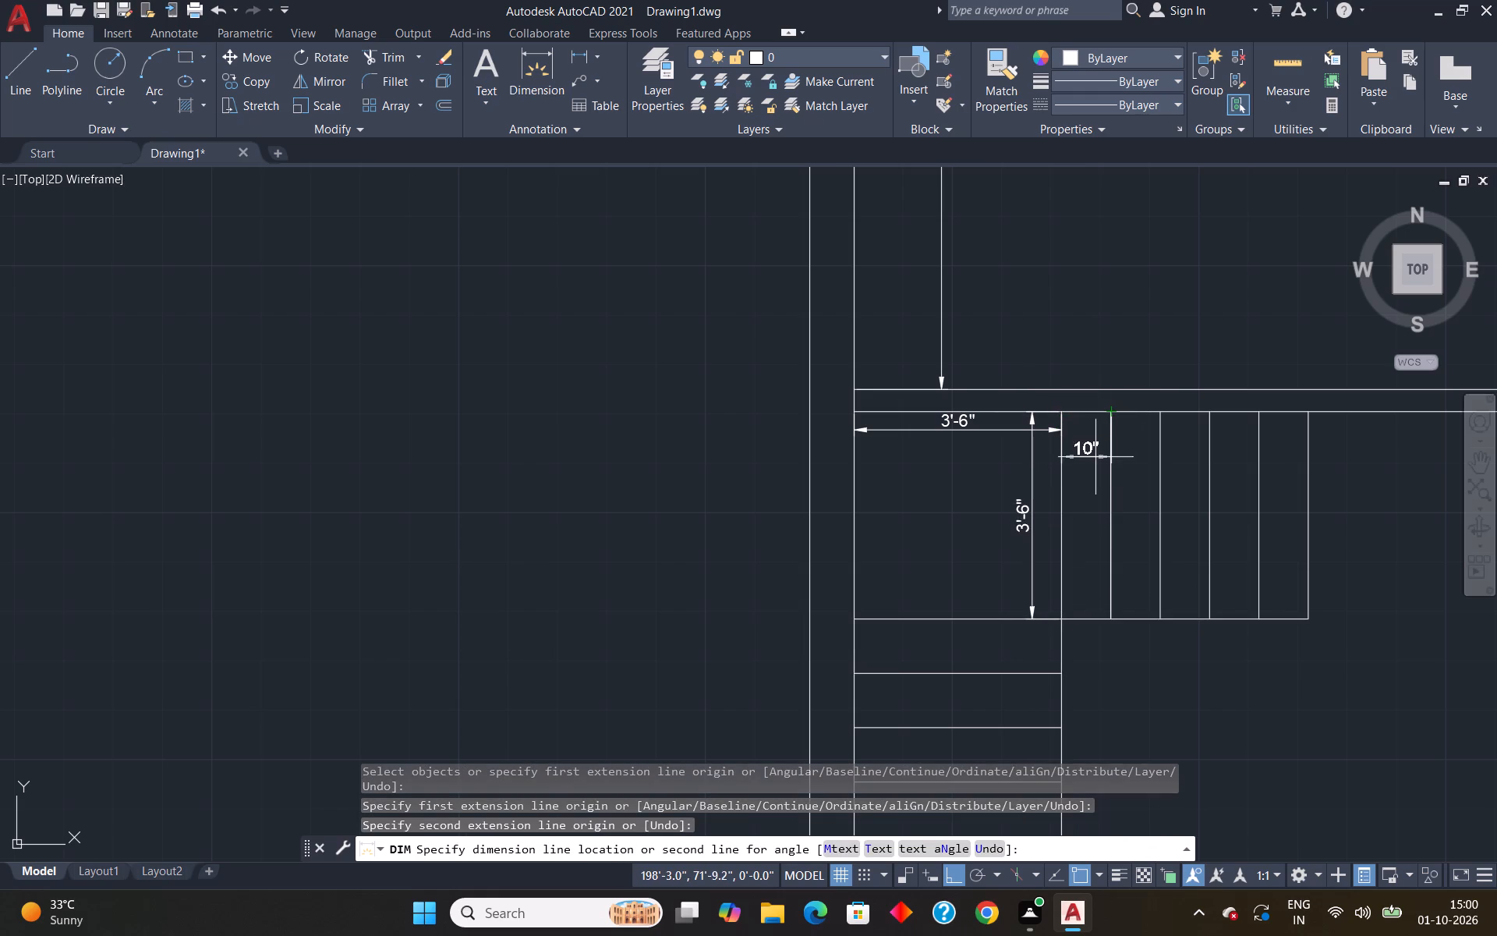
pyautogui.click(1095, 482)
pyautogui.scroll(-4, 1092, 478)
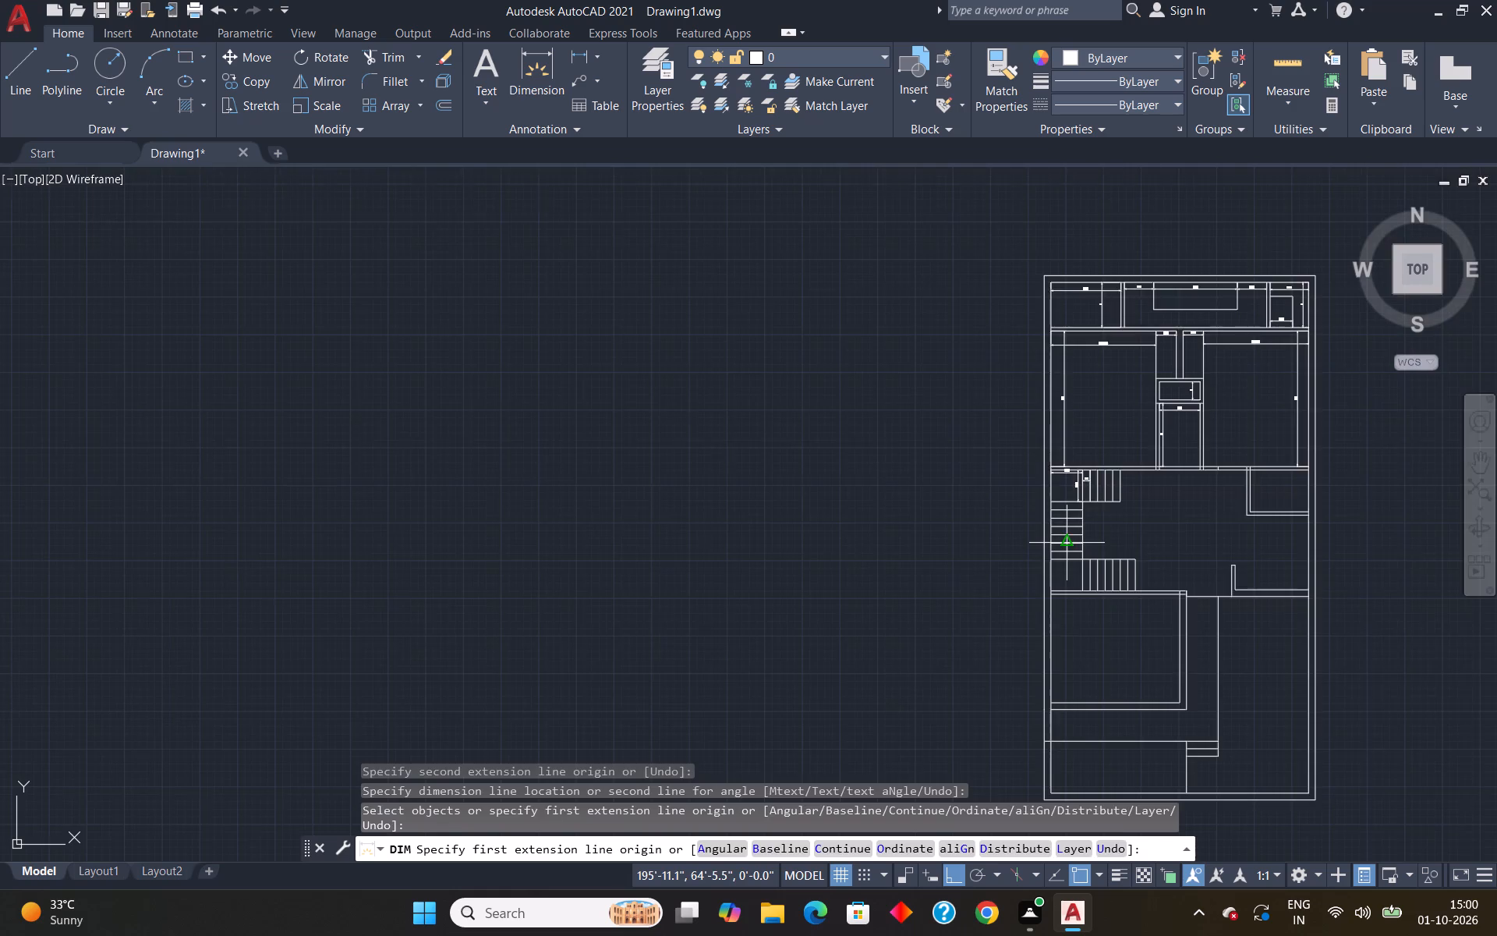
# Dimension the north-south depth of the second tread south of the northwest stair landing, placing the dimension line near the tread's middle.
pyautogui.scroll(4, 1070, 544)
pyautogui.click(1132, 329)
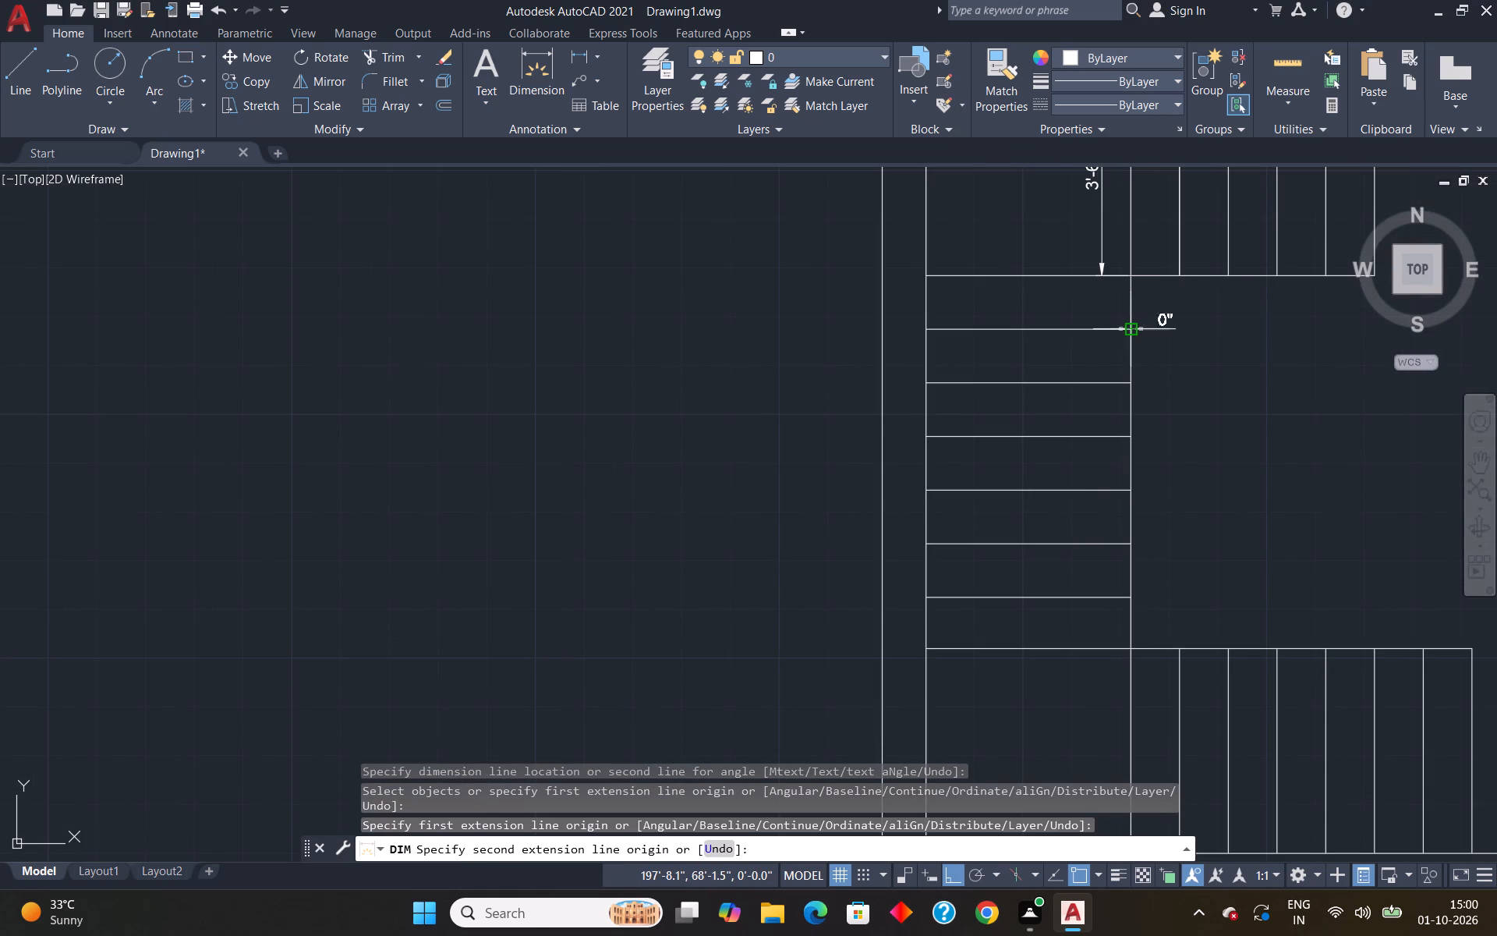
pyautogui.click(1129, 388)
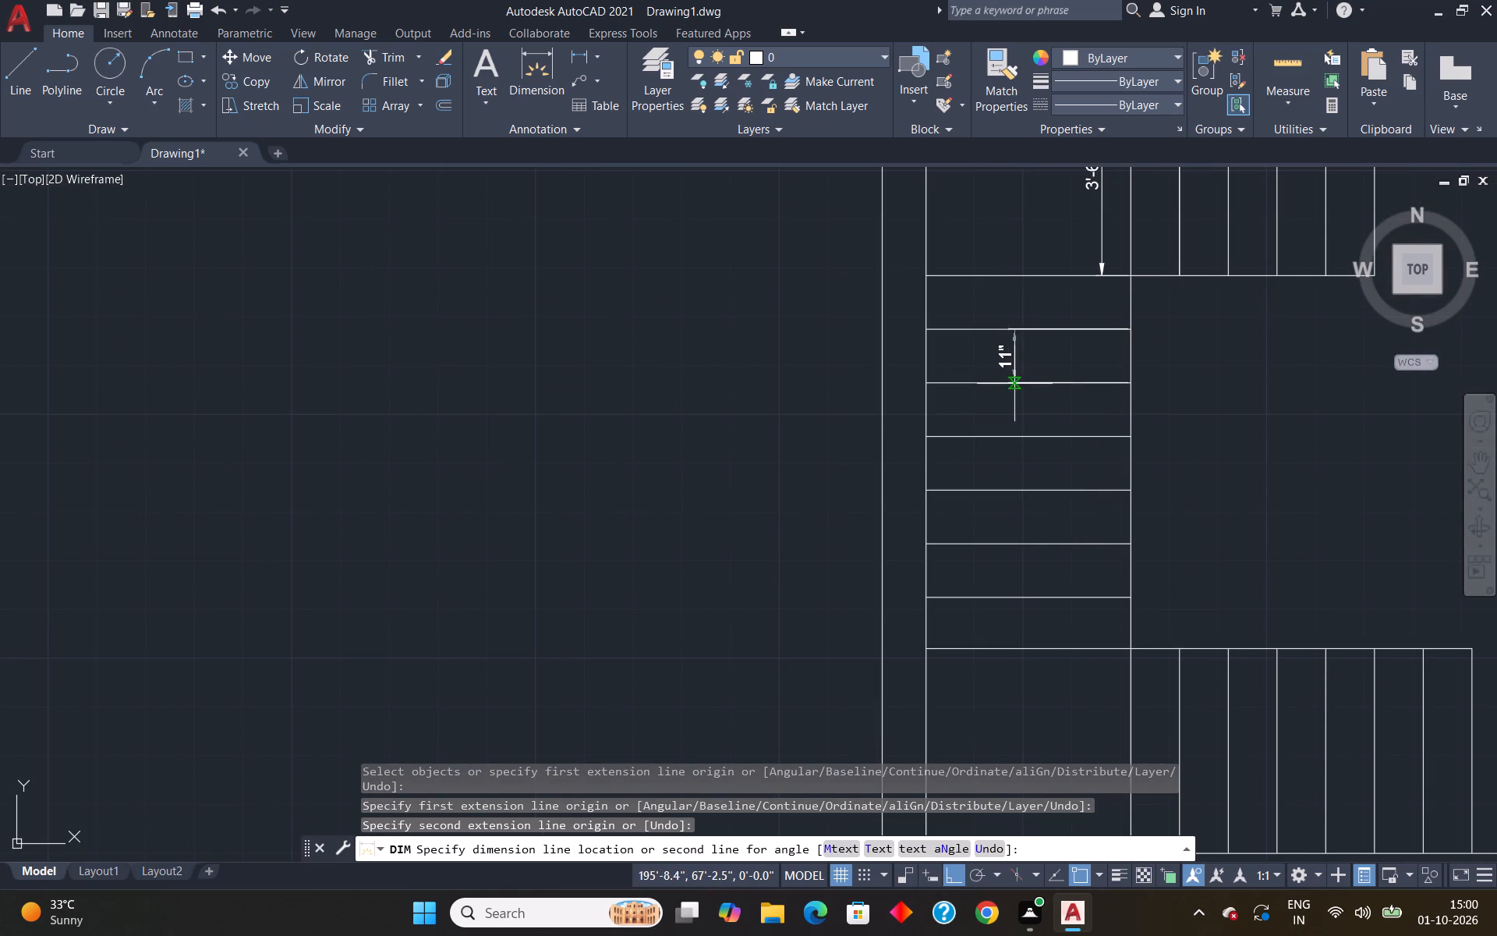
pyautogui.click(1014, 384)
# Dimension the southwest stair landing's north-south depth from its east edge, placing the dimension line just inside the landing.
pyautogui.scroll(-4, 1107, 526)
pyautogui.scroll(1, 1098, 575)
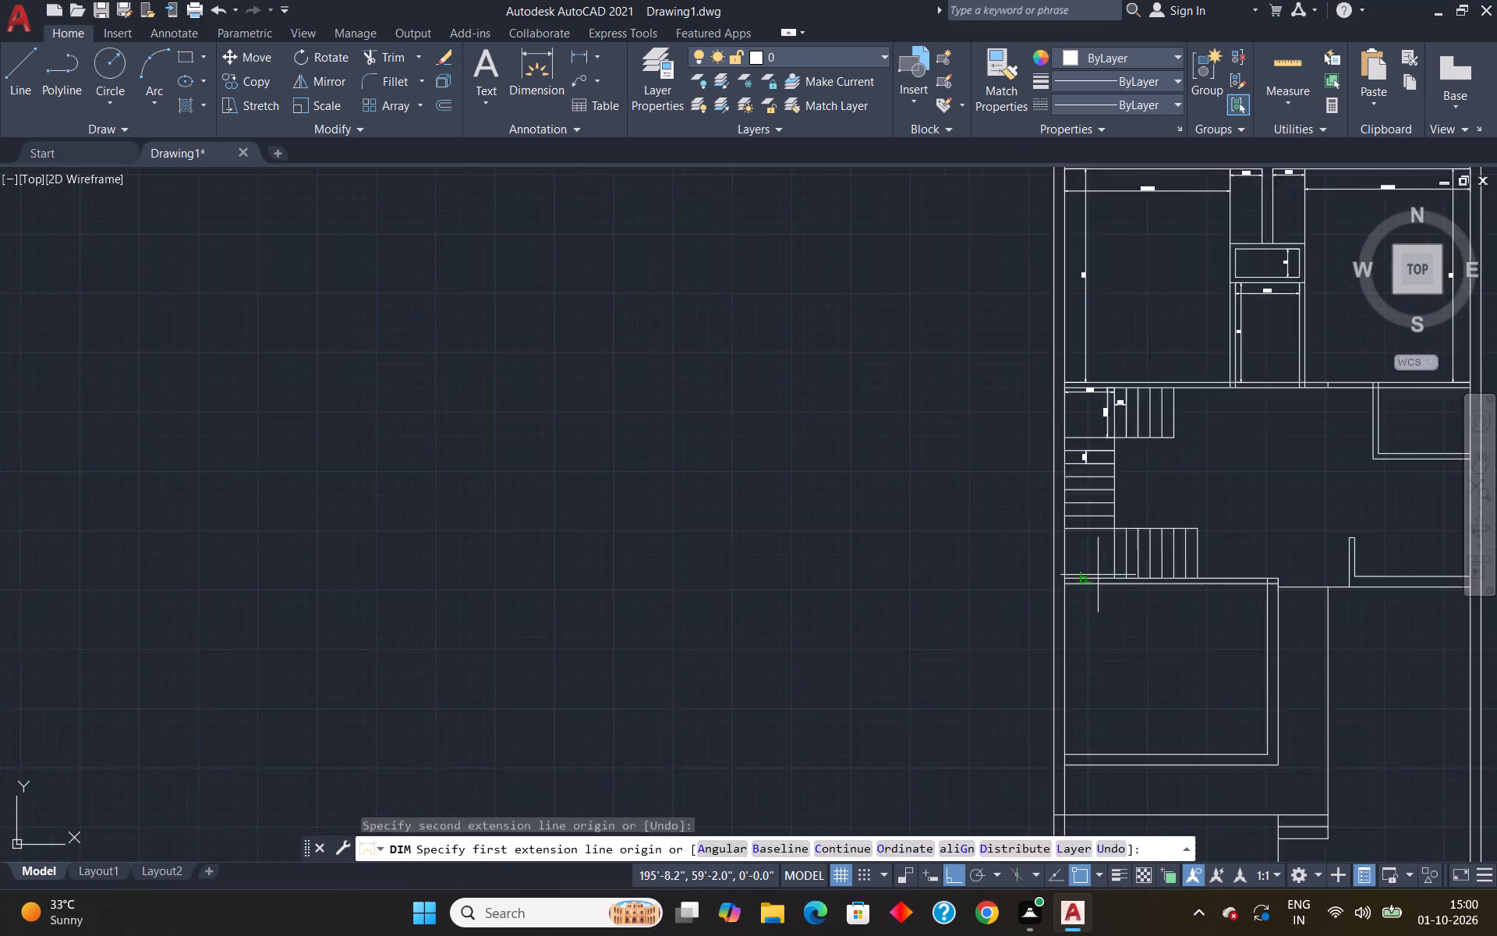
pyautogui.scroll(2, 1098, 575)
pyautogui.click(1134, 459)
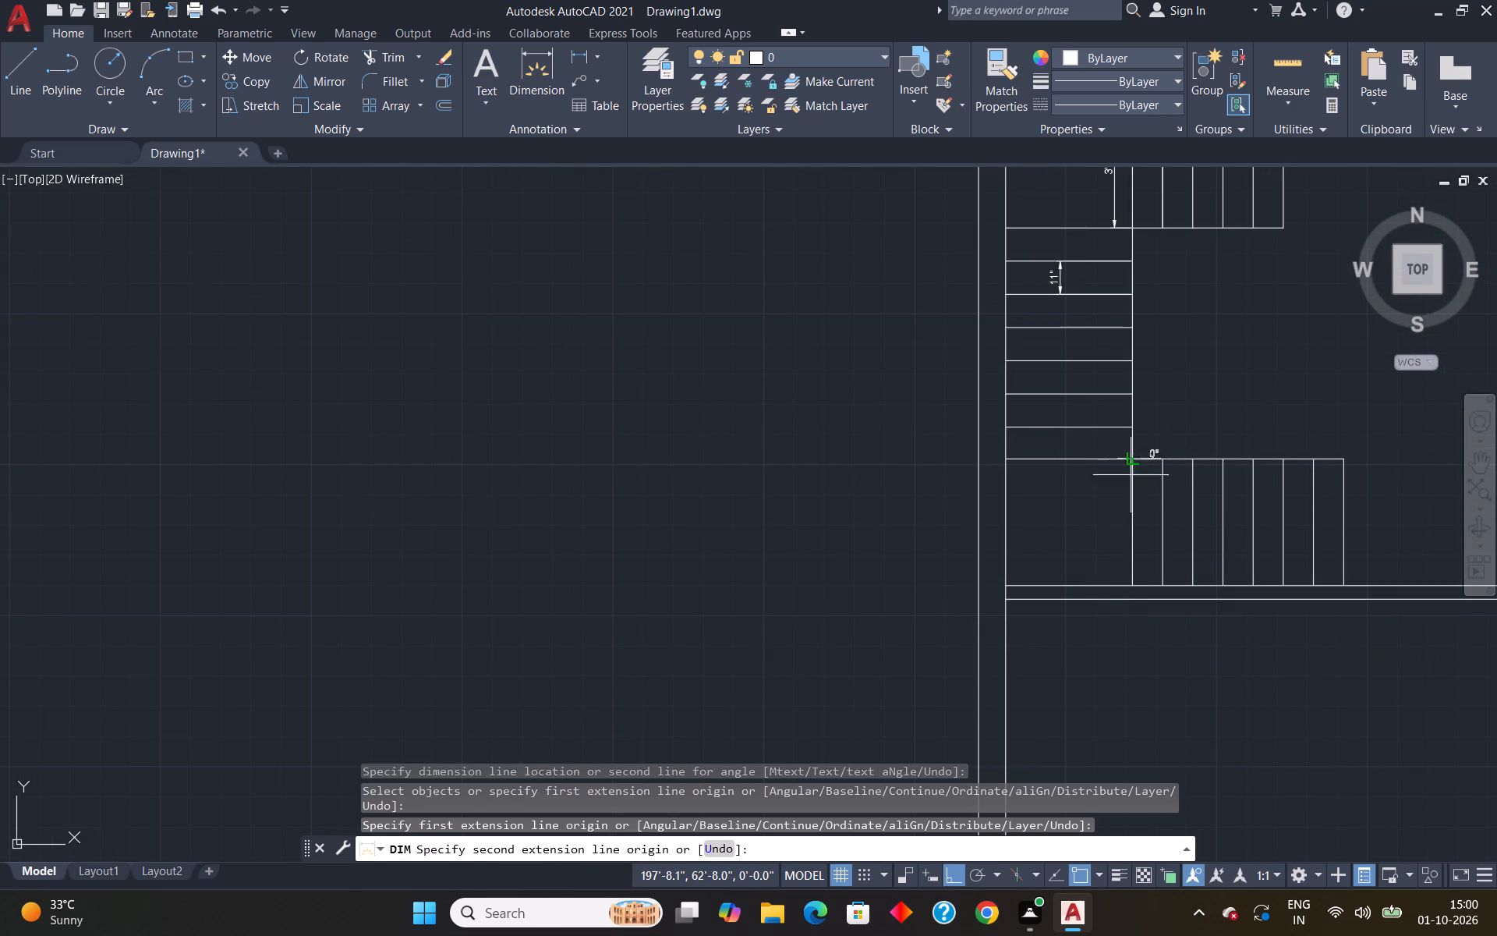
pyautogui.click(1127, 586)
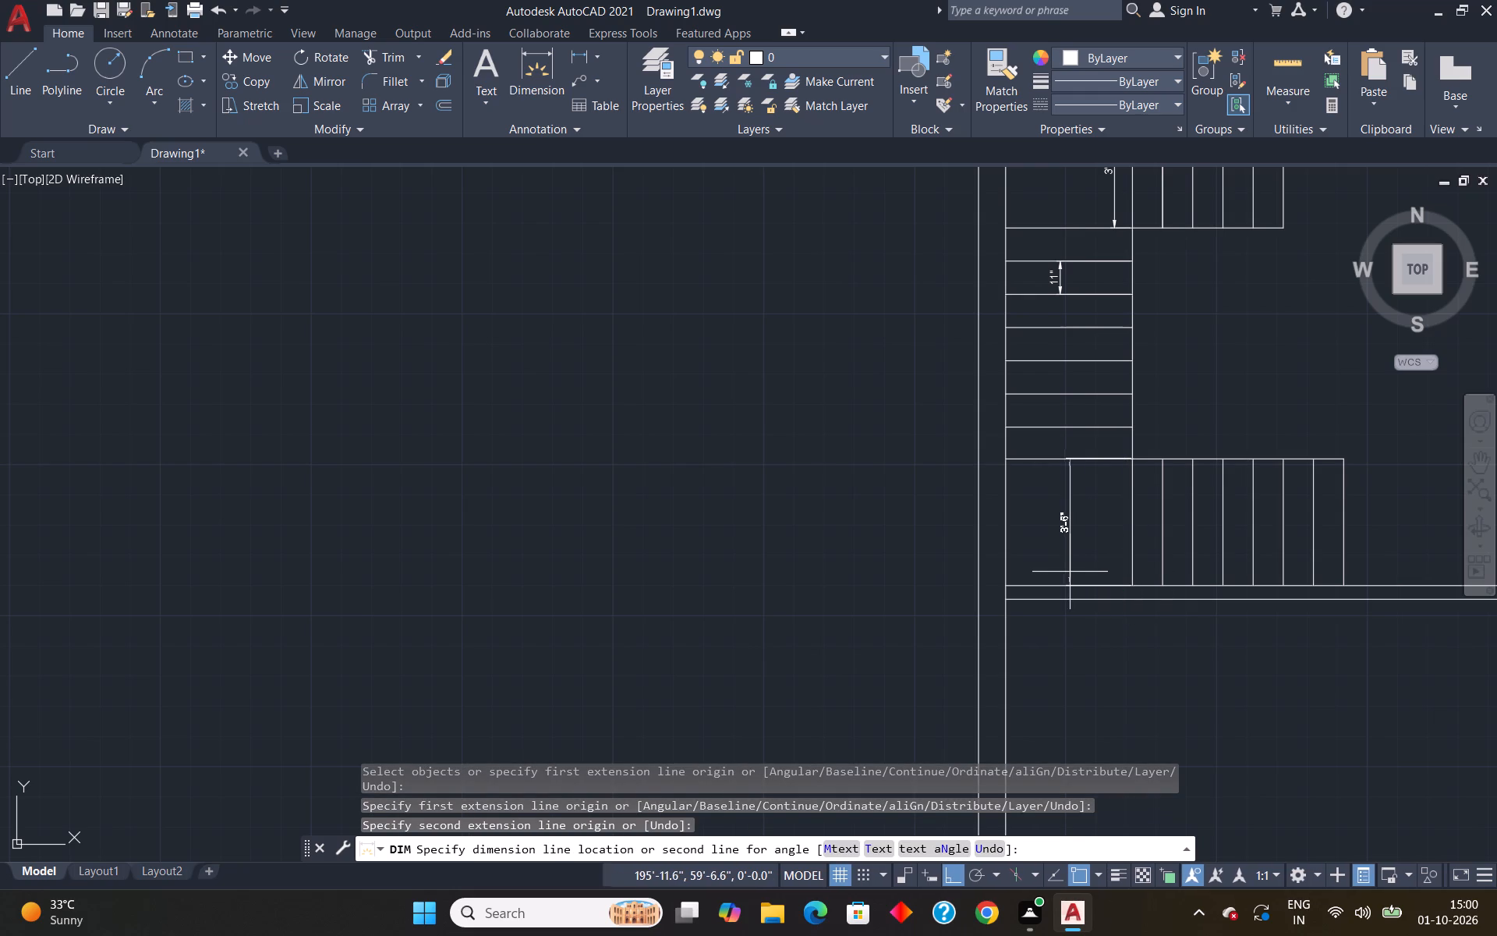
pyautogui.click(1100, 569)
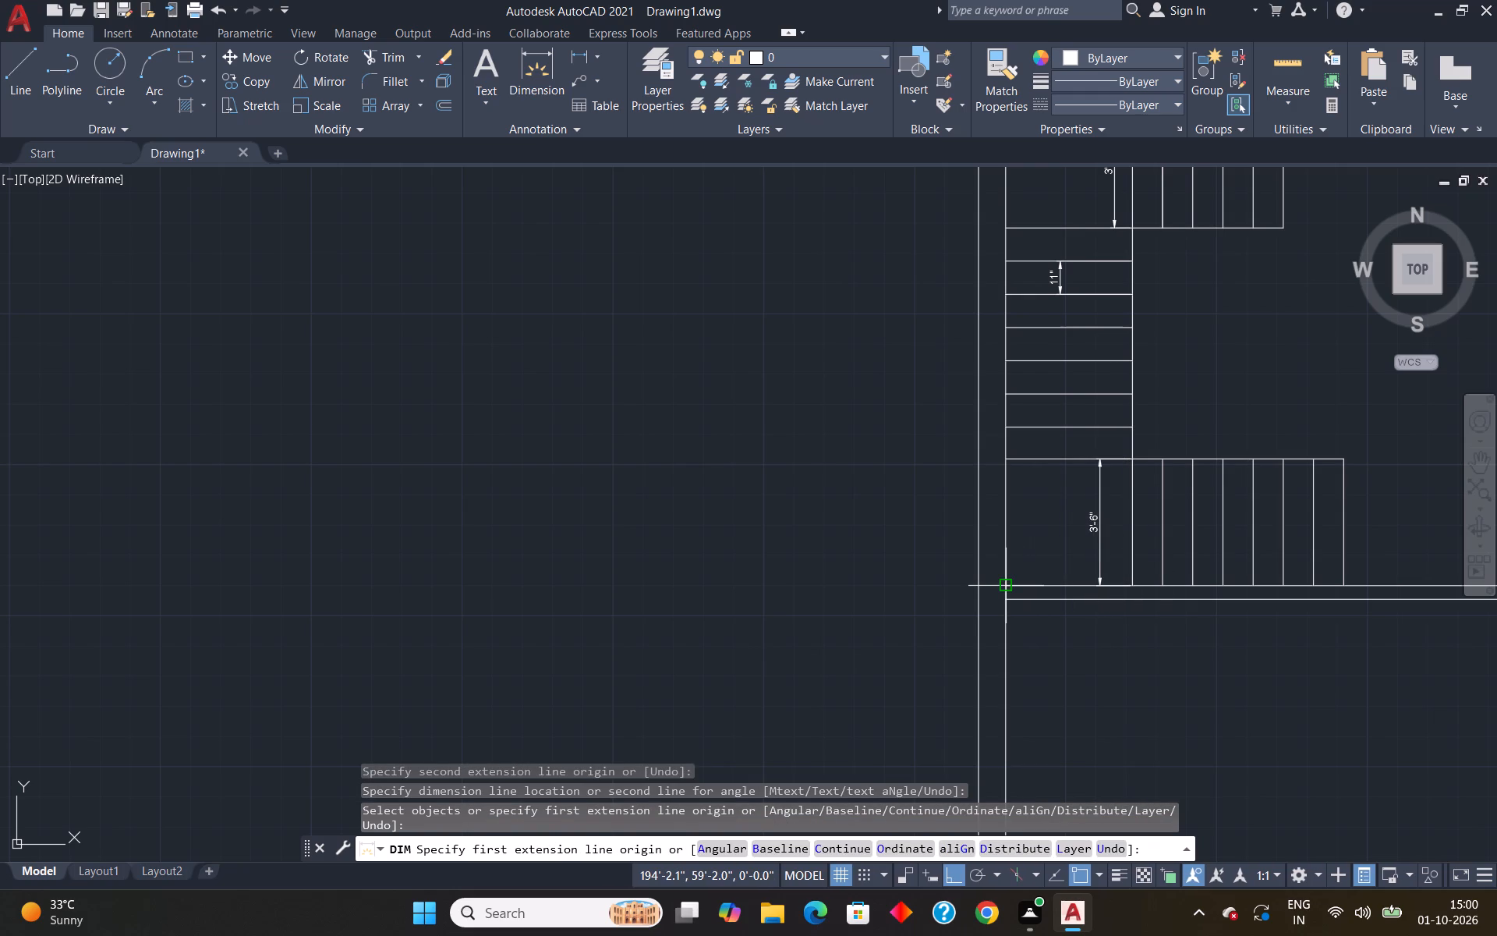
# Dimension the southwest stair landing's width, placing the dimension line just above its south edge.
pyautogui.click(1001, 584)
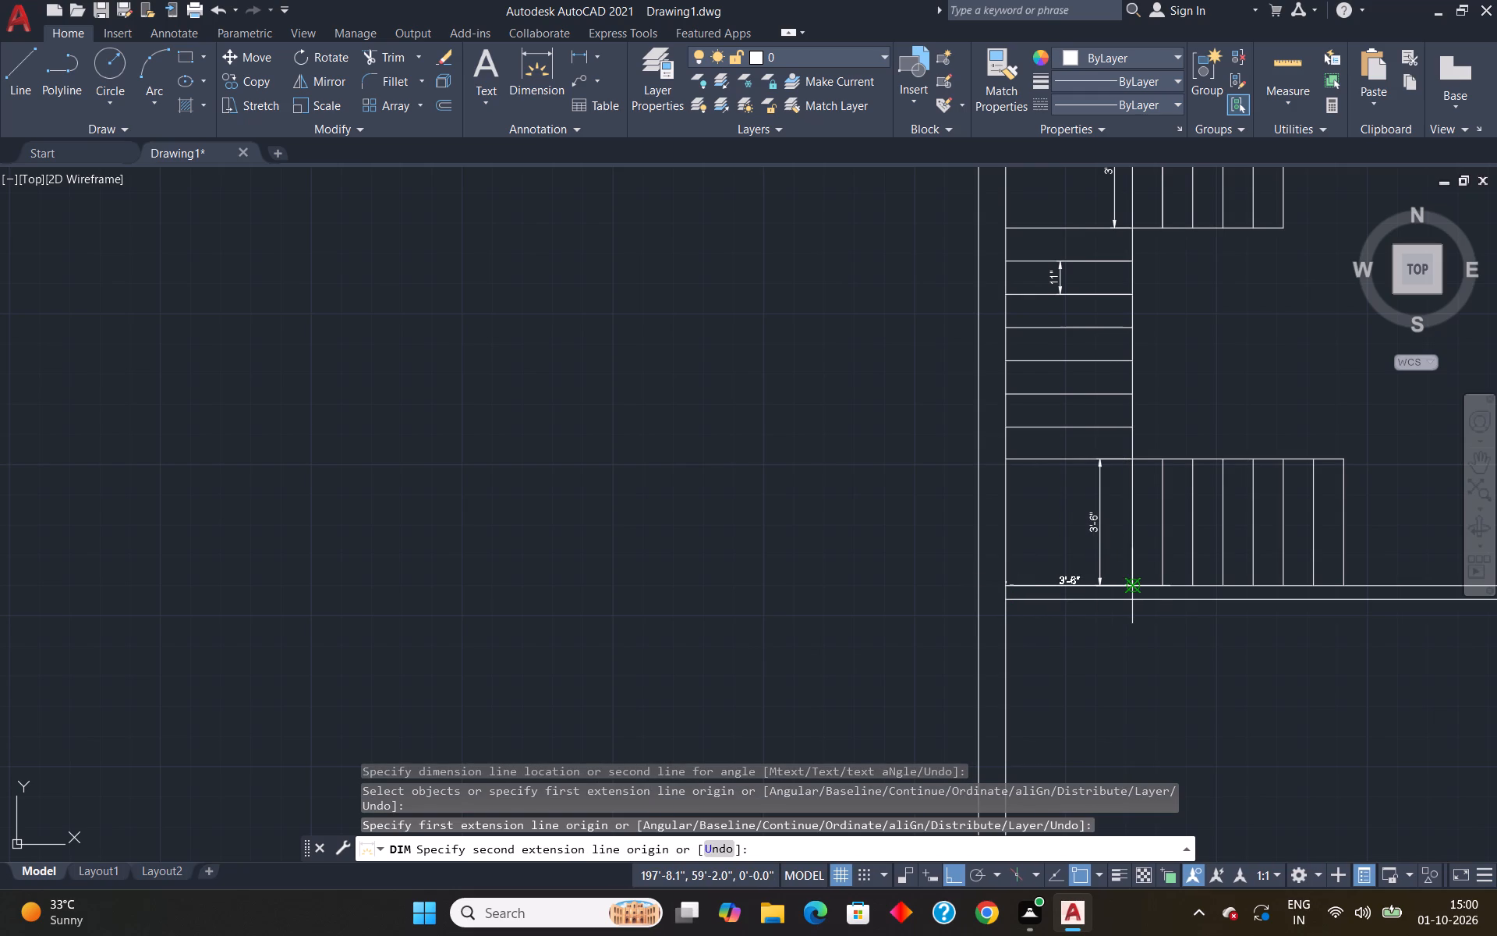
pyautogui.click(1138, 587)
pyautogui.click(1136, 559)
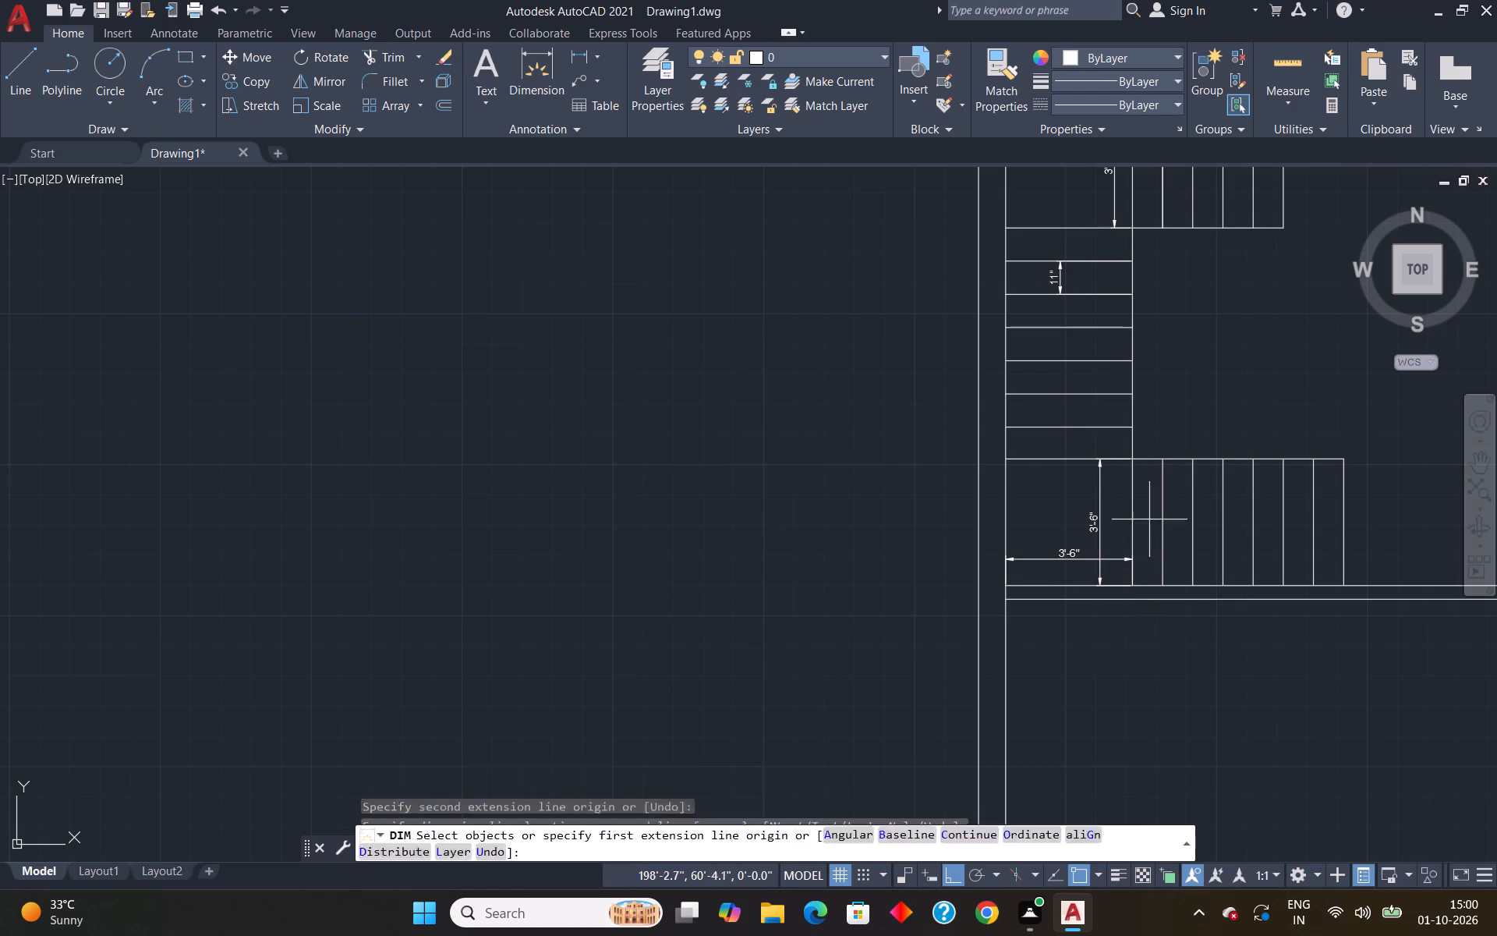
# Dimension the north-south inner depth of the room south of the staircase, placing the dimension line just inside its east wall.
pyautogui.scroll(-4, 1111, 433)
pyautogui.scroll(3, 1180, 491)
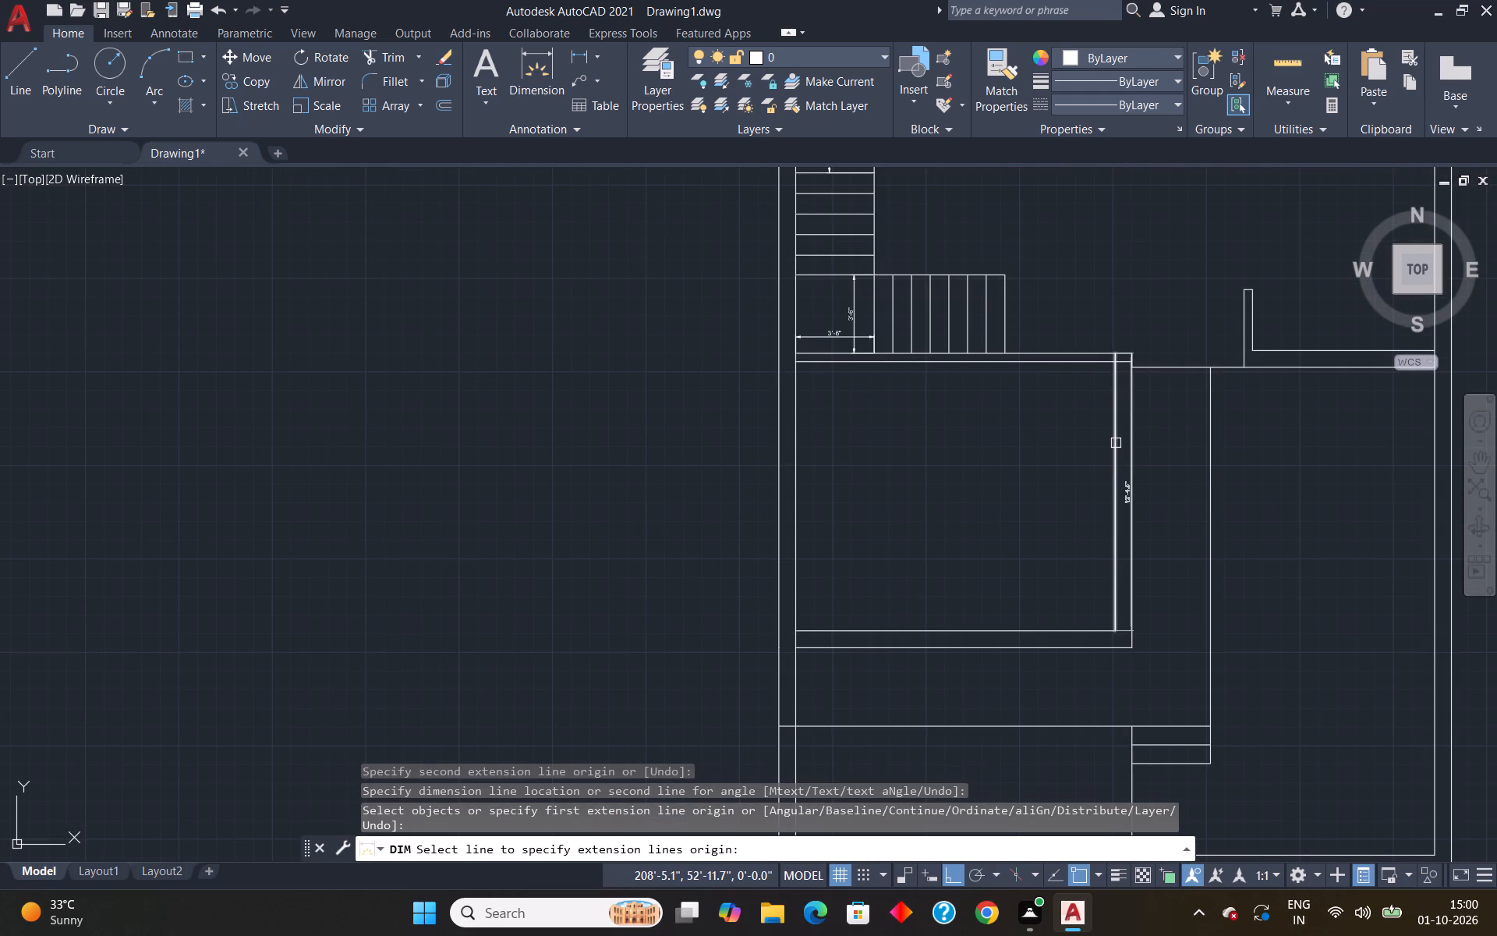
pyautogui.scroll(4, 1112, 366)
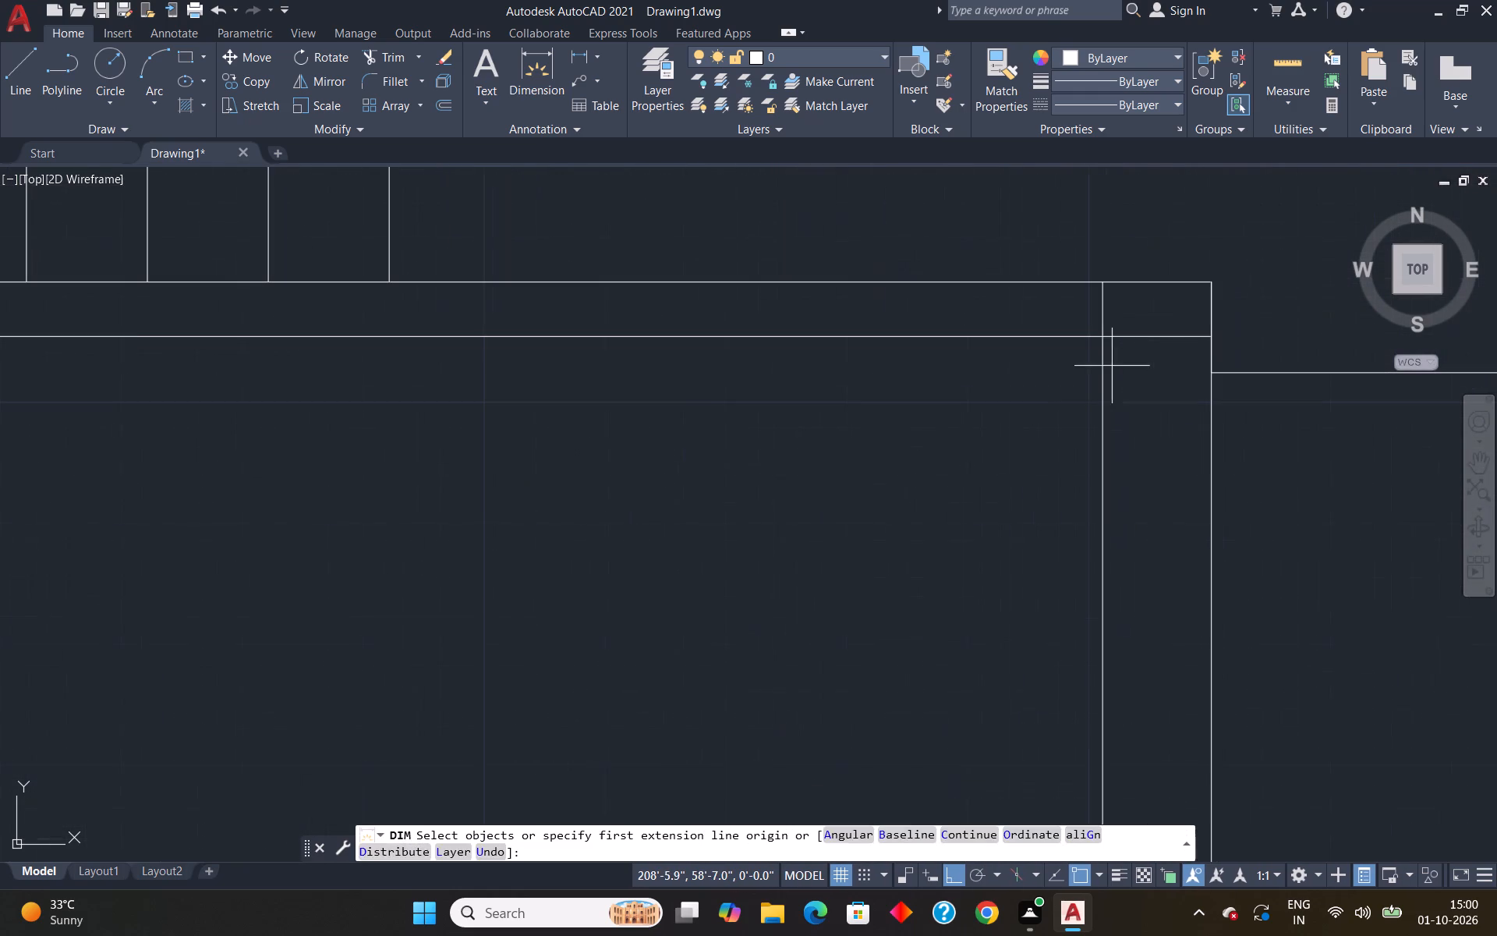
pyautogui.click(1101, 336)
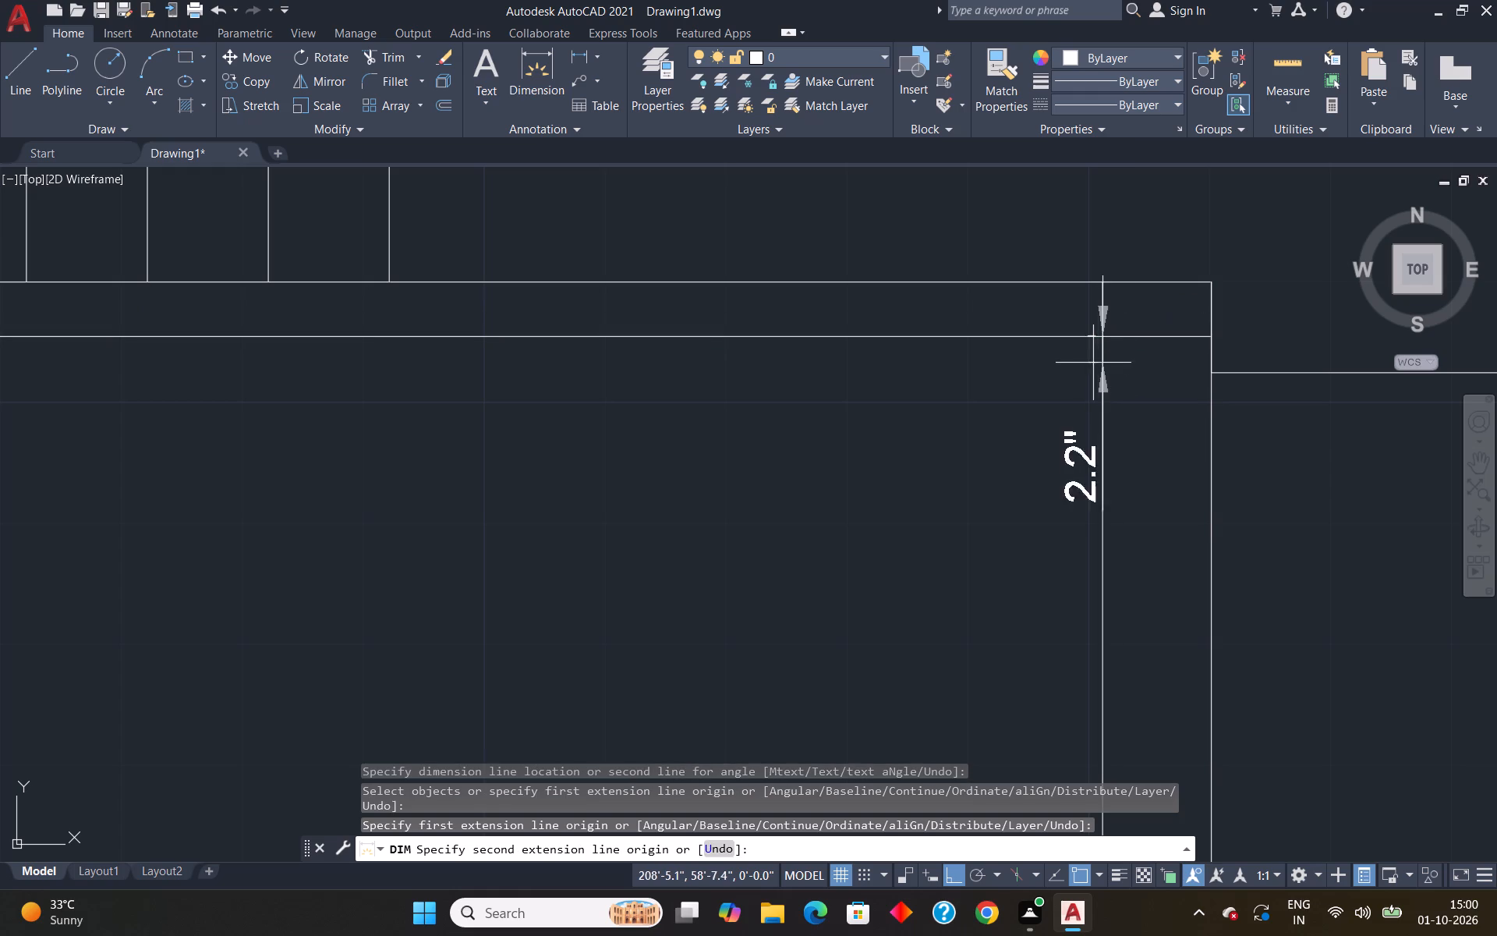
pyautogui.scroll(-5, 1085, 377)
pyautogui.scroll(2, 1086, 545)
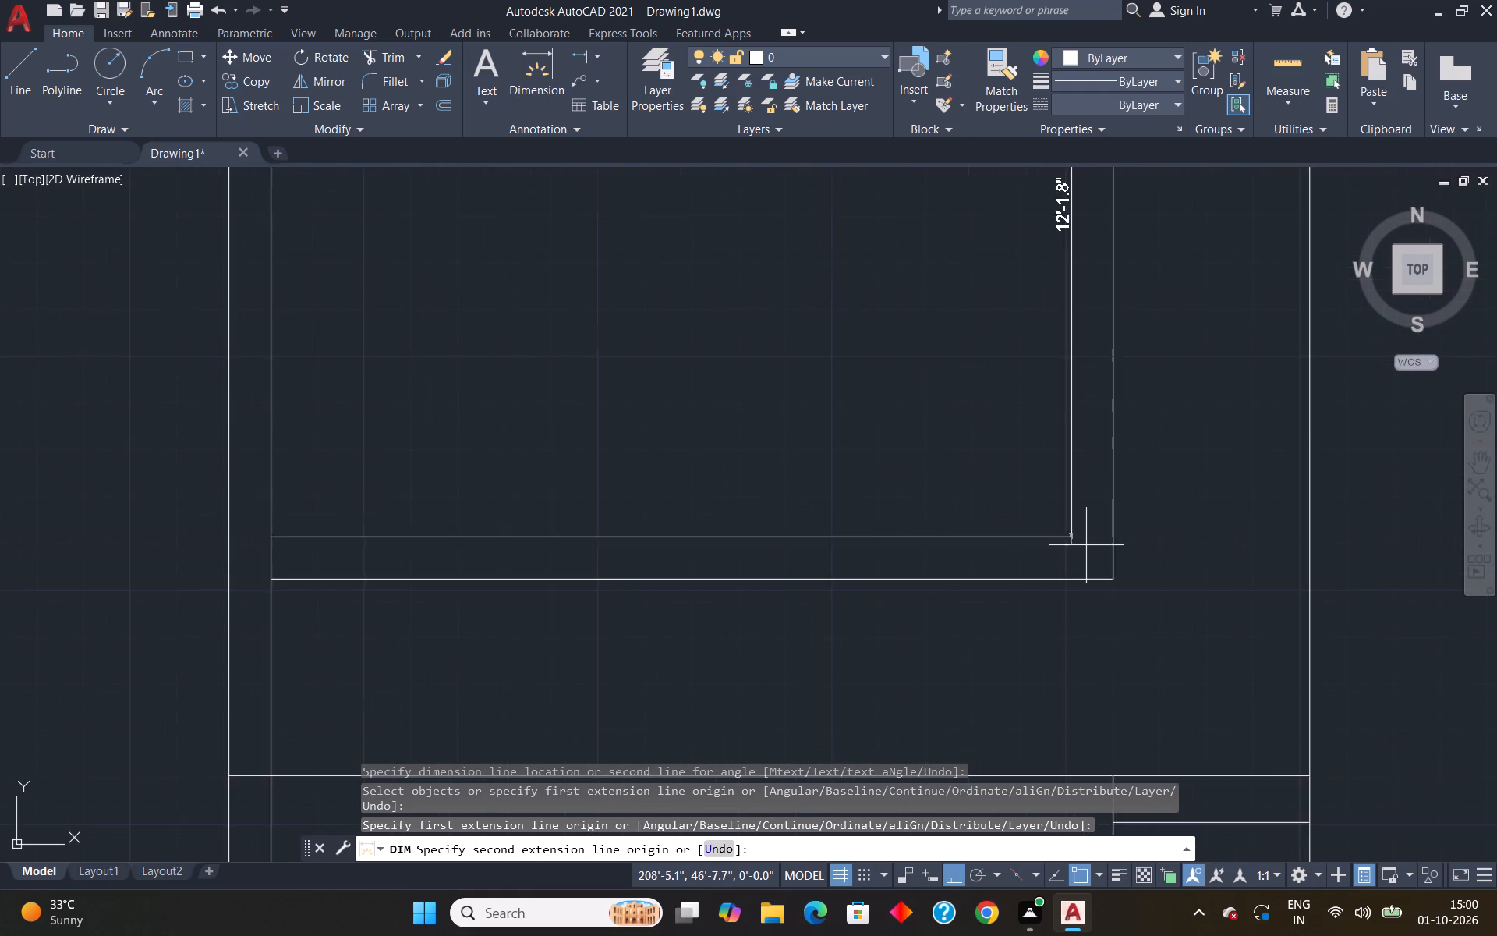
pyautogui.scroll(2, 1086, 545)
pyautogui.click(1057, 531)
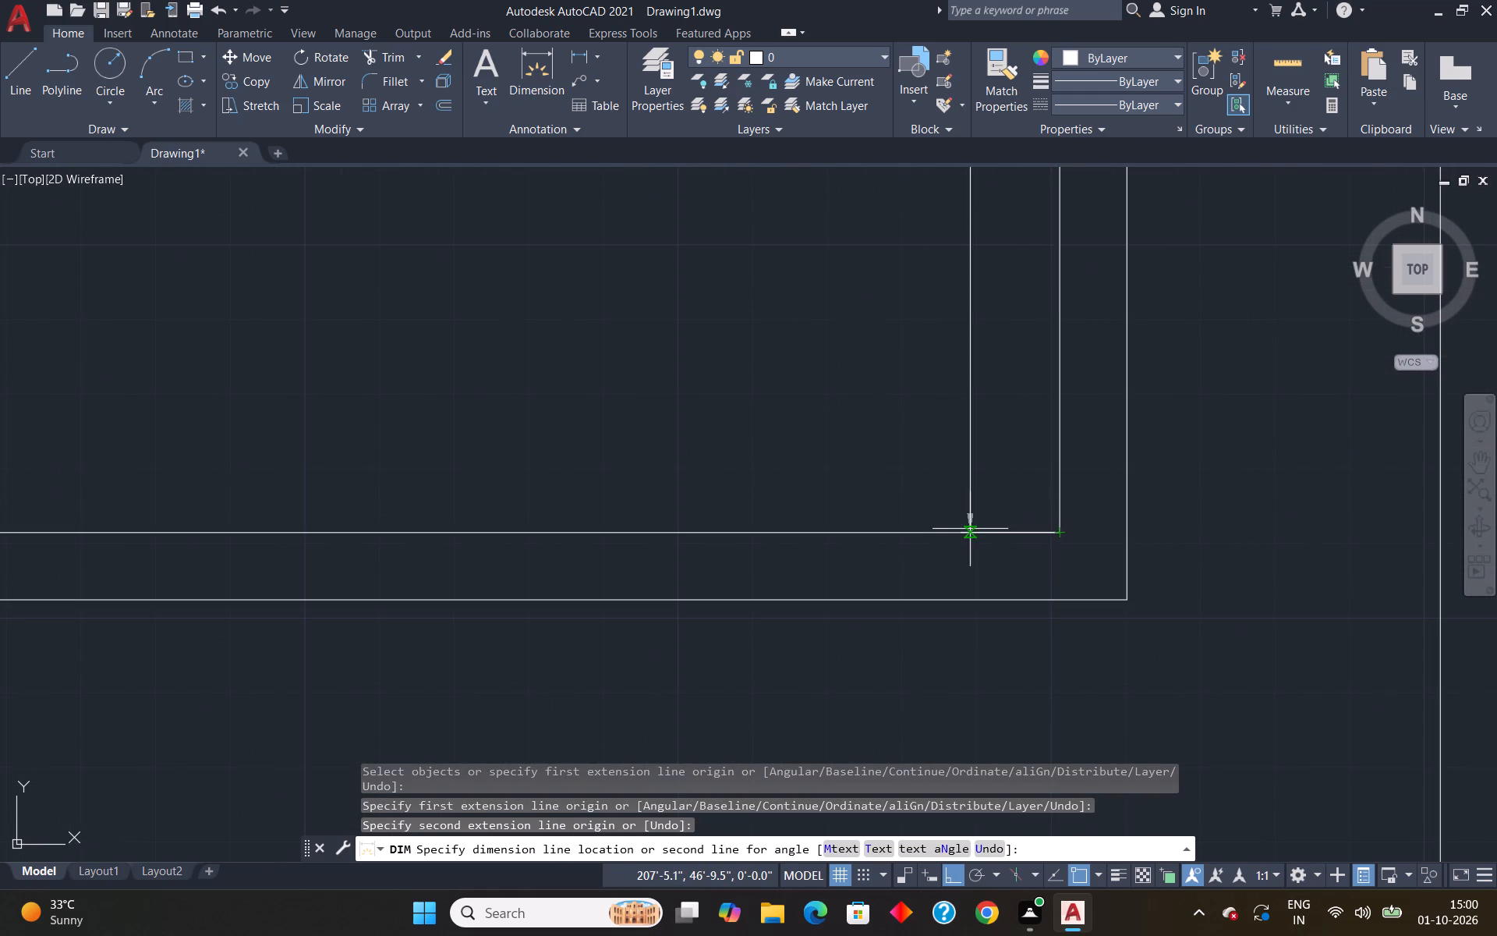
pyautogui.scroll(-5, 966, 528)
pyautogui.scroll(4, 960, 480)
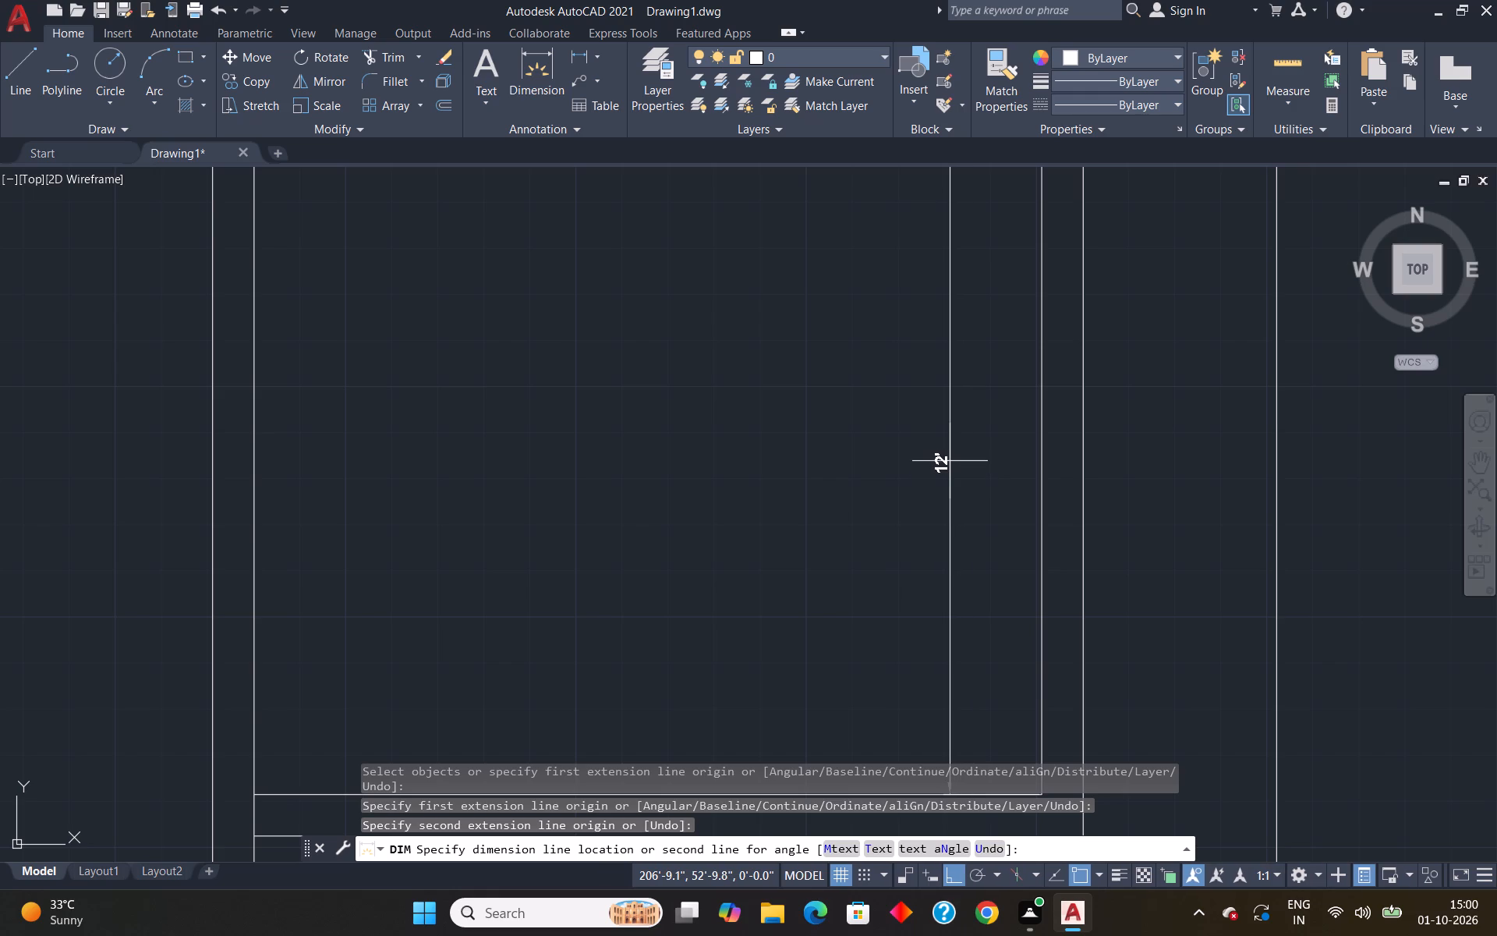
pyautogui.click(973, 470)
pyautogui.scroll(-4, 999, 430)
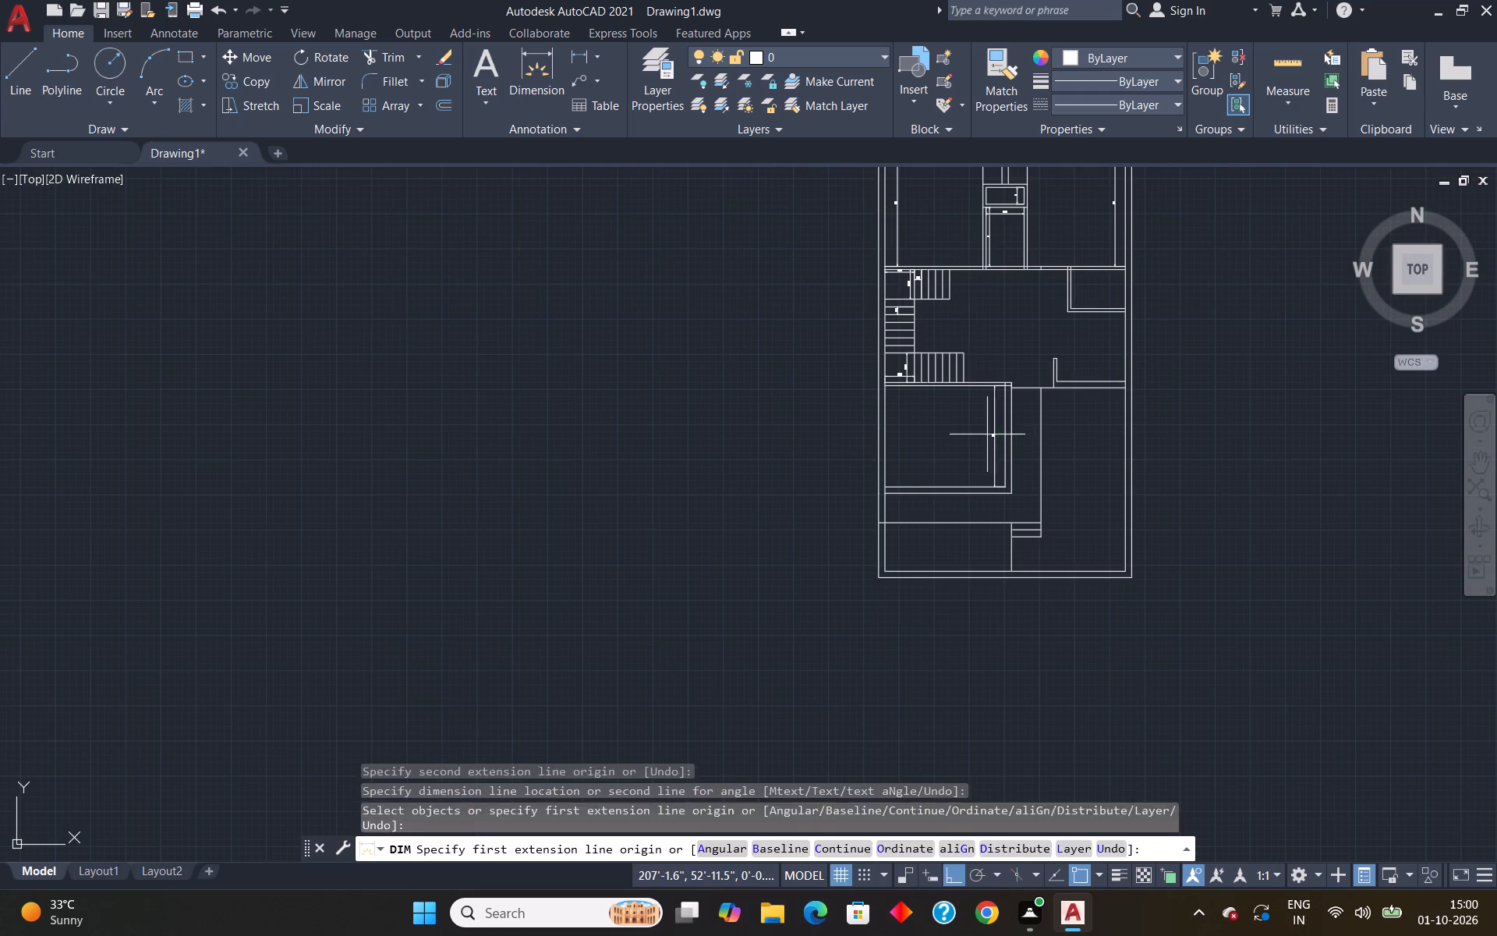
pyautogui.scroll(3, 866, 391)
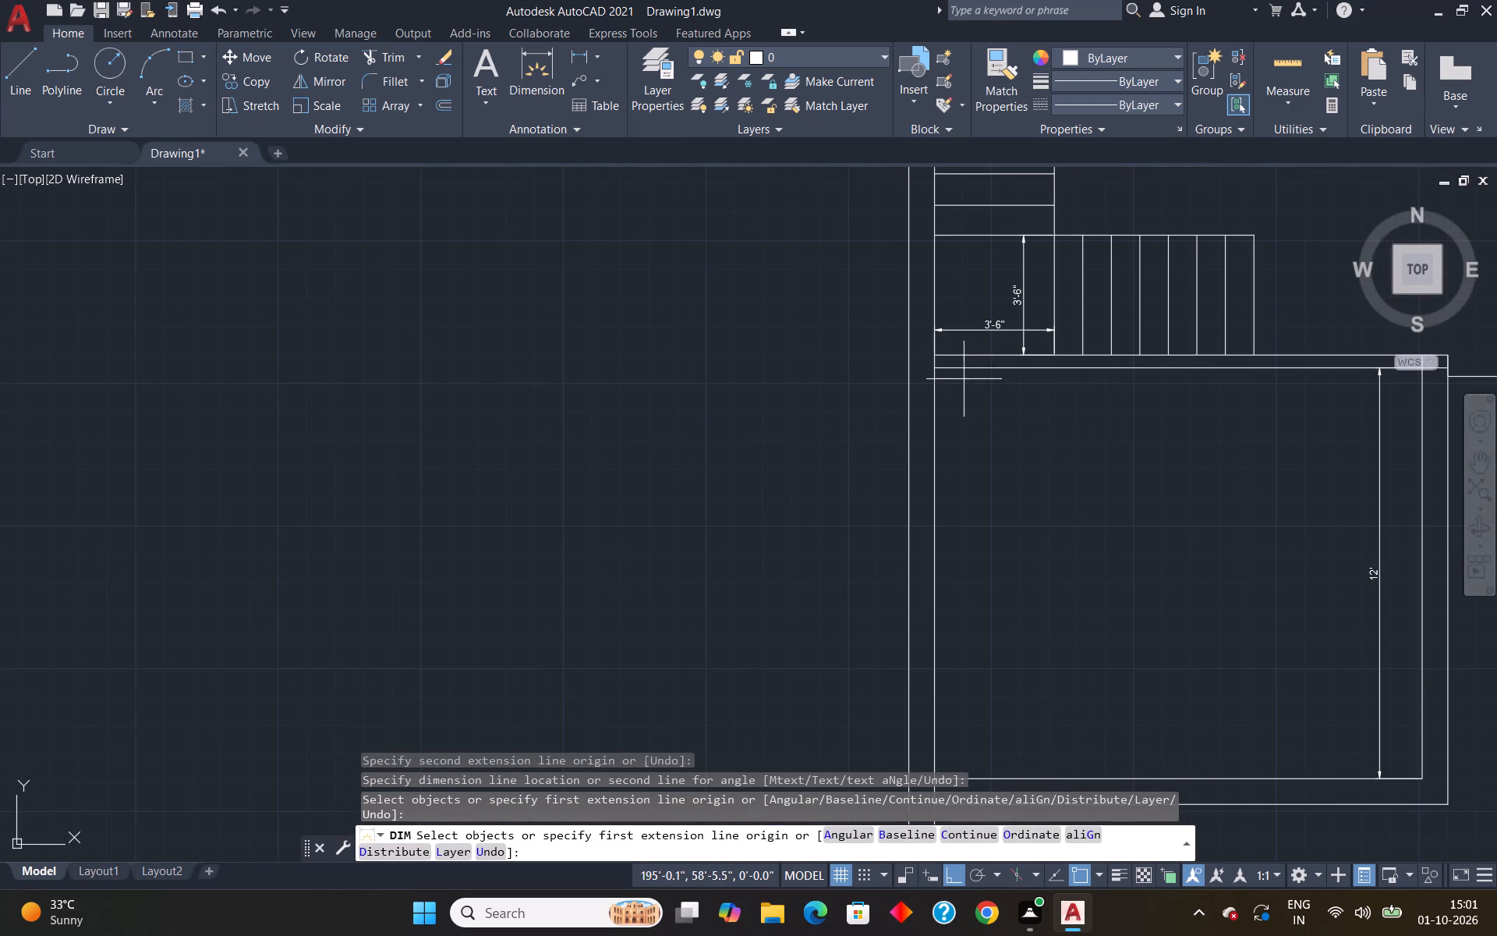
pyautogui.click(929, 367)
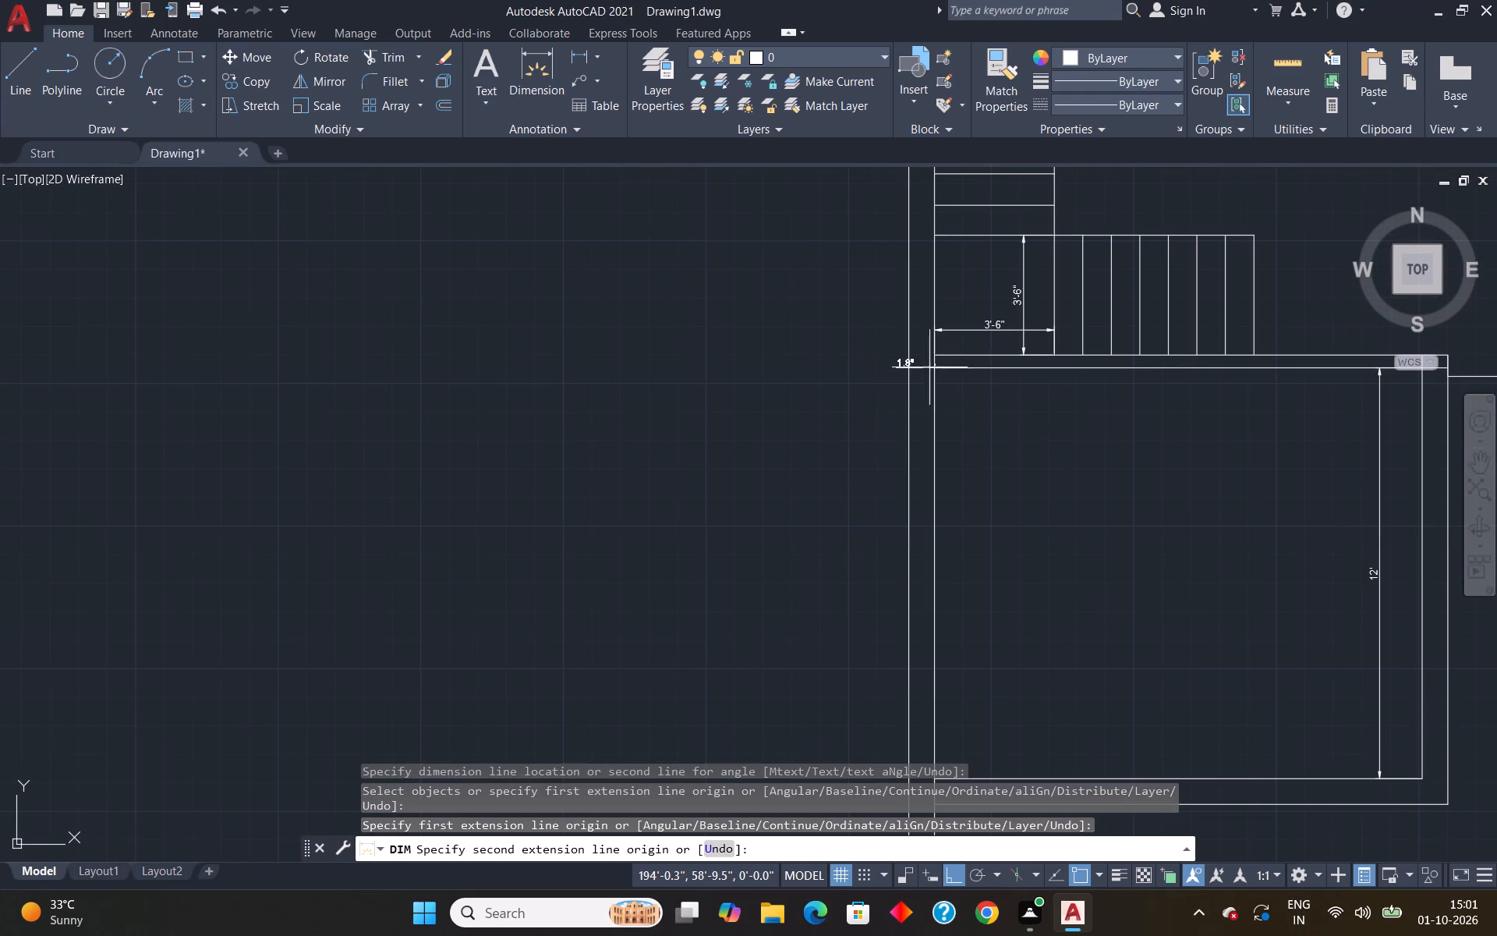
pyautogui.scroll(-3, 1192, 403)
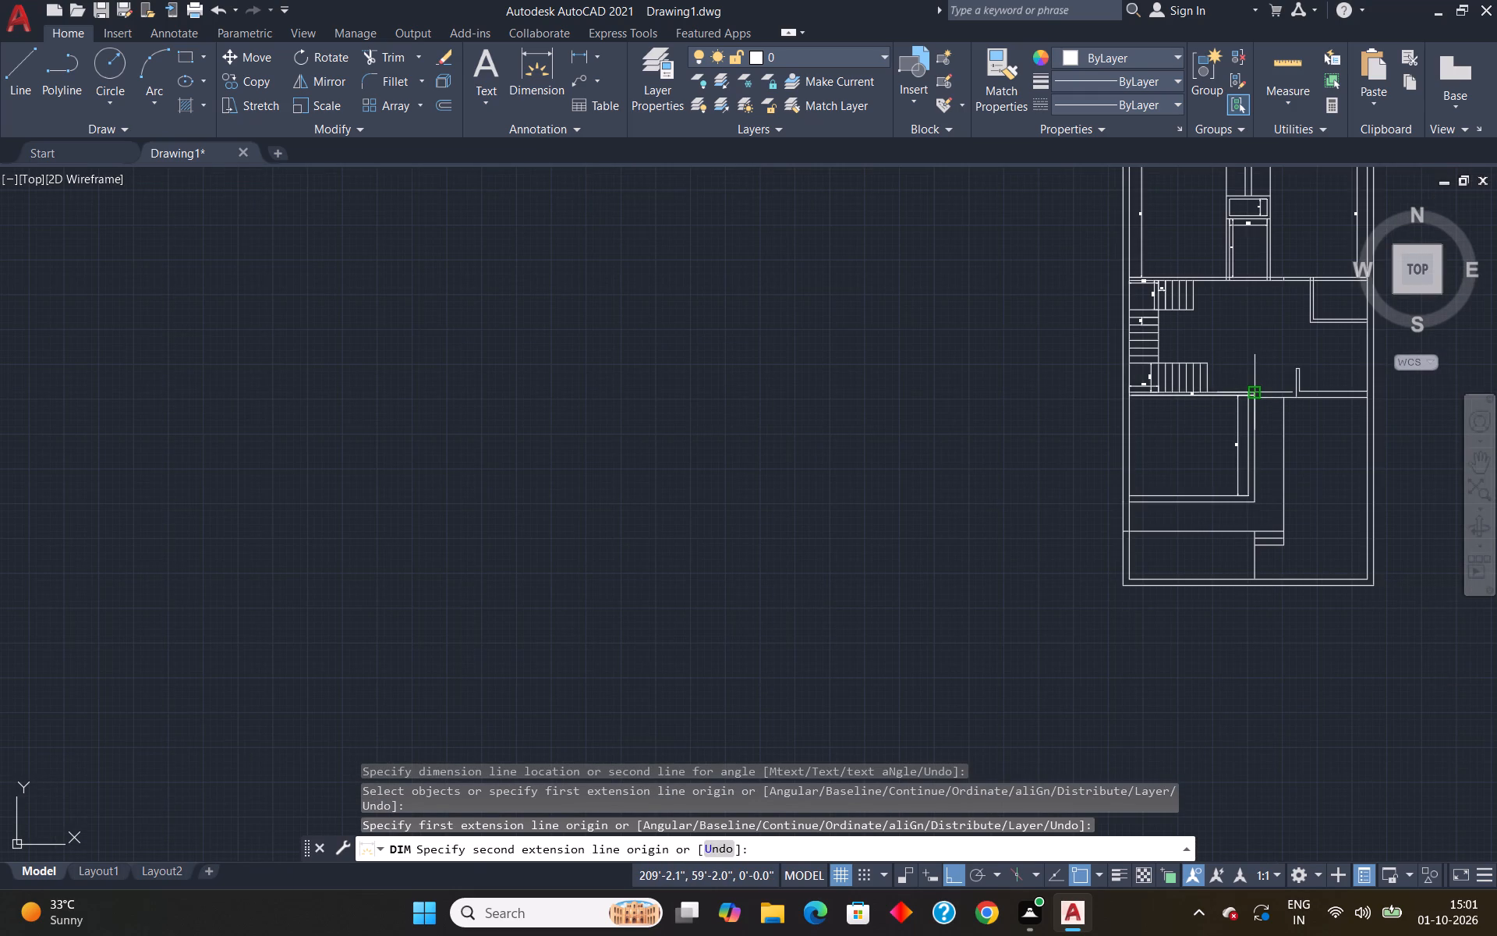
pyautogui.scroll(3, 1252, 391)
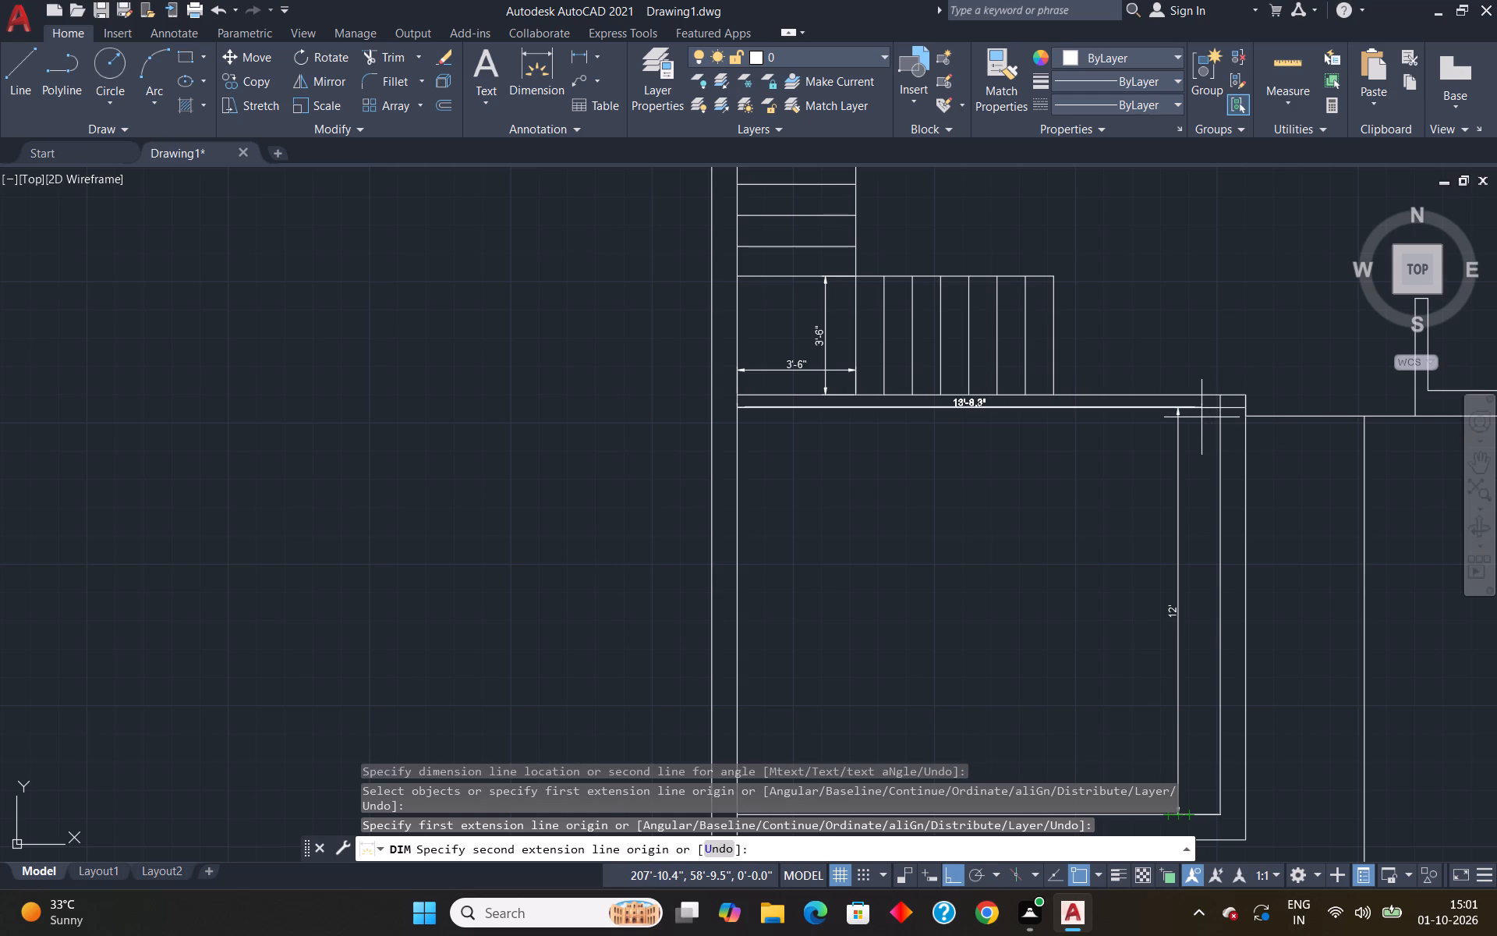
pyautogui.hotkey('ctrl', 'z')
# Dimension the inner width of the room south of the staircase, placing the dimension line just above its south wall.
pyautogui.scroll(-4, 1201, 417)
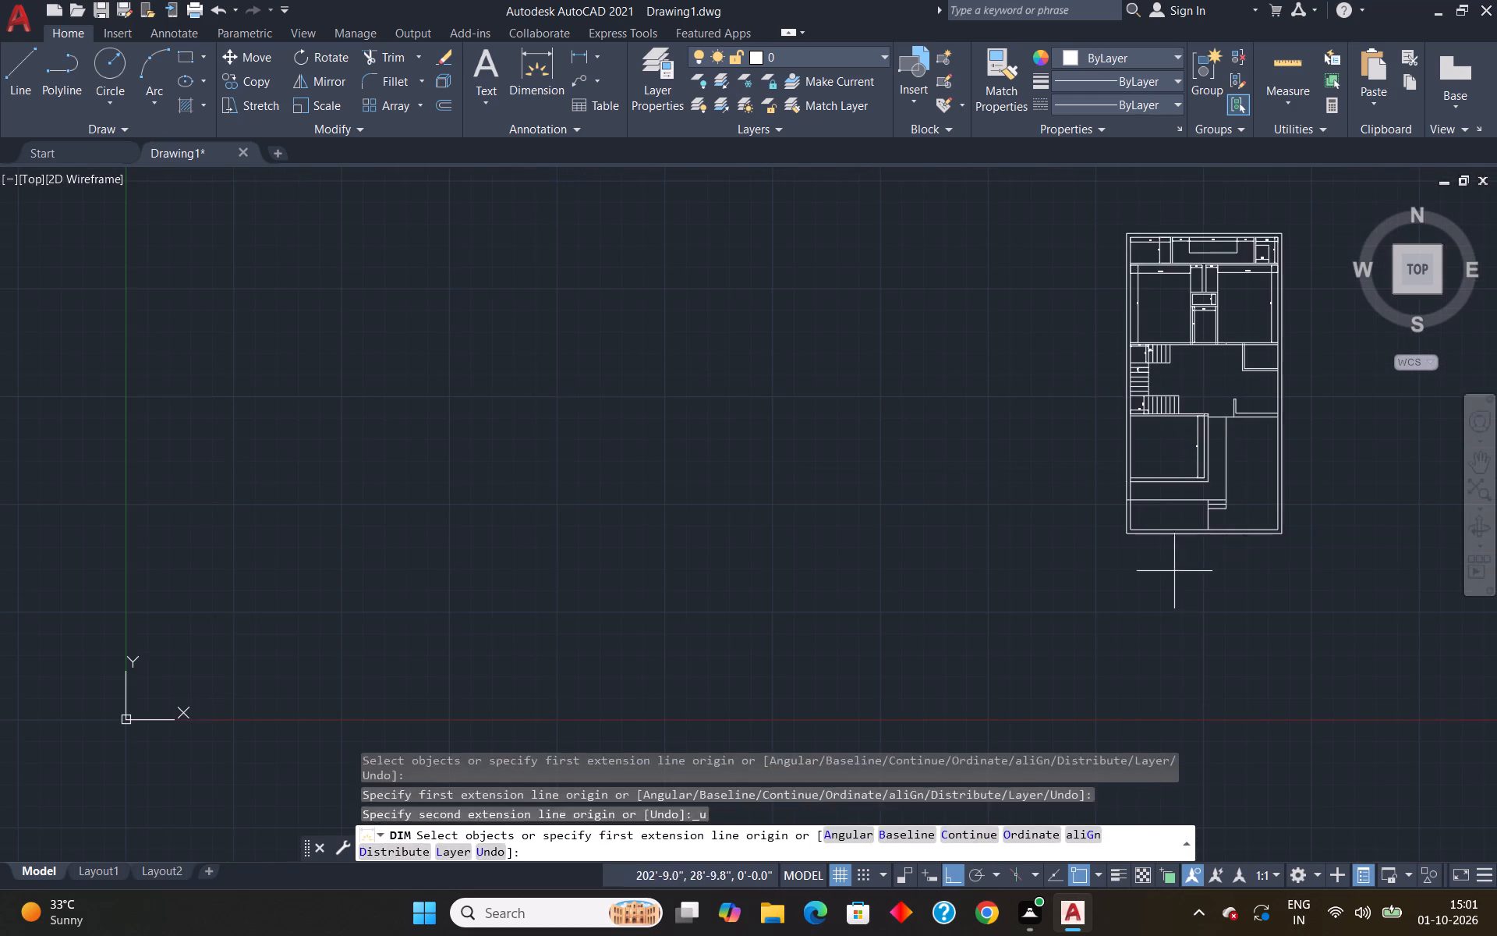
pyautogui.scroll(2, 1180, 502)
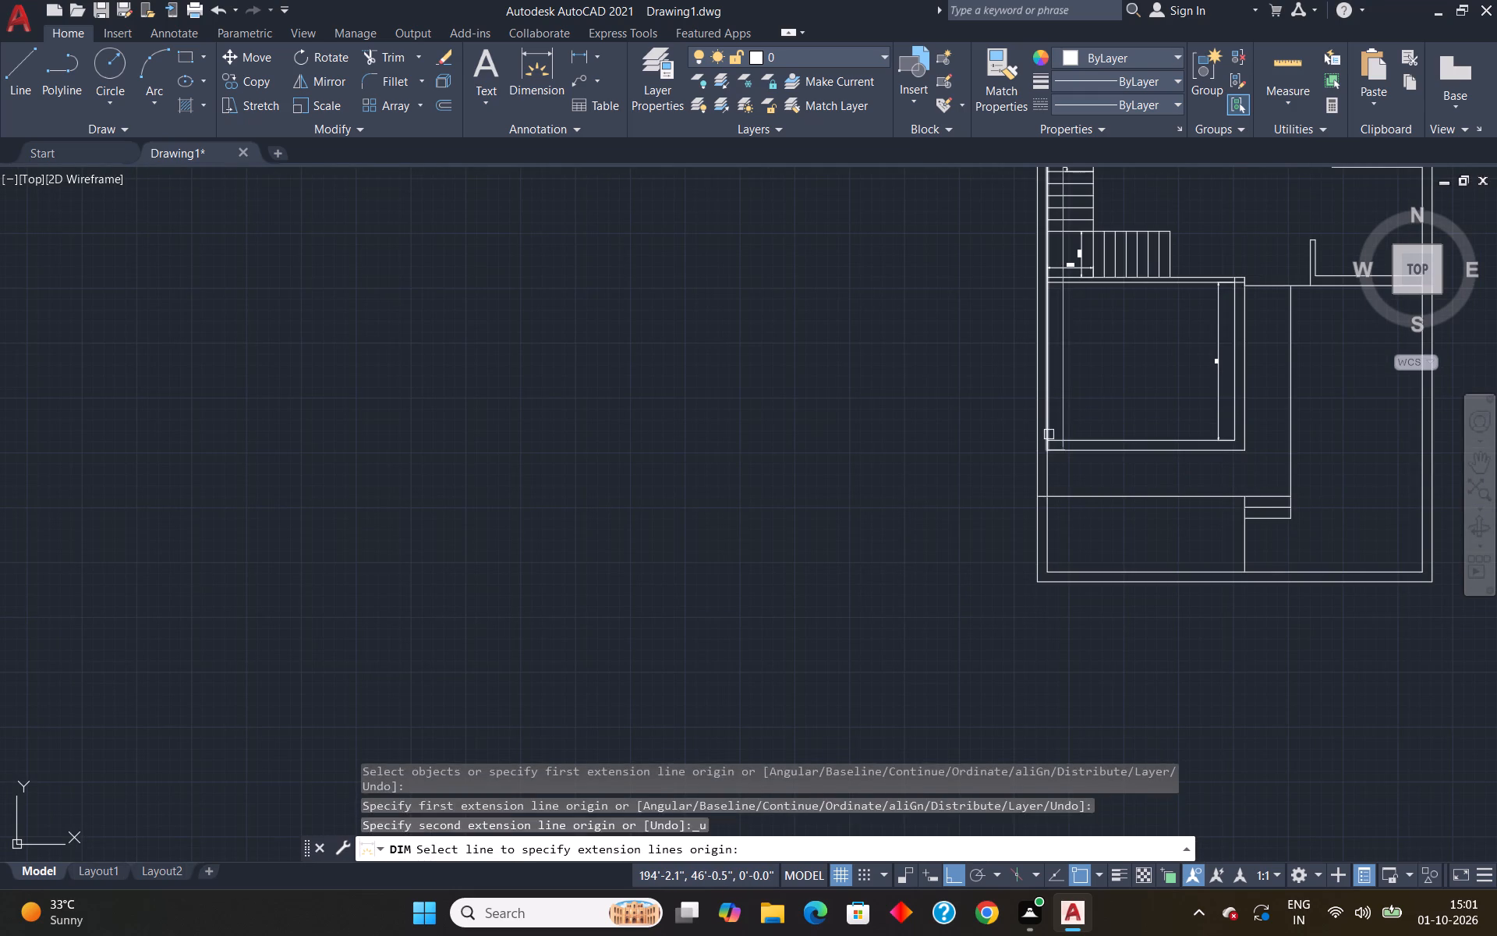
pyautogui.click(1089, 438)
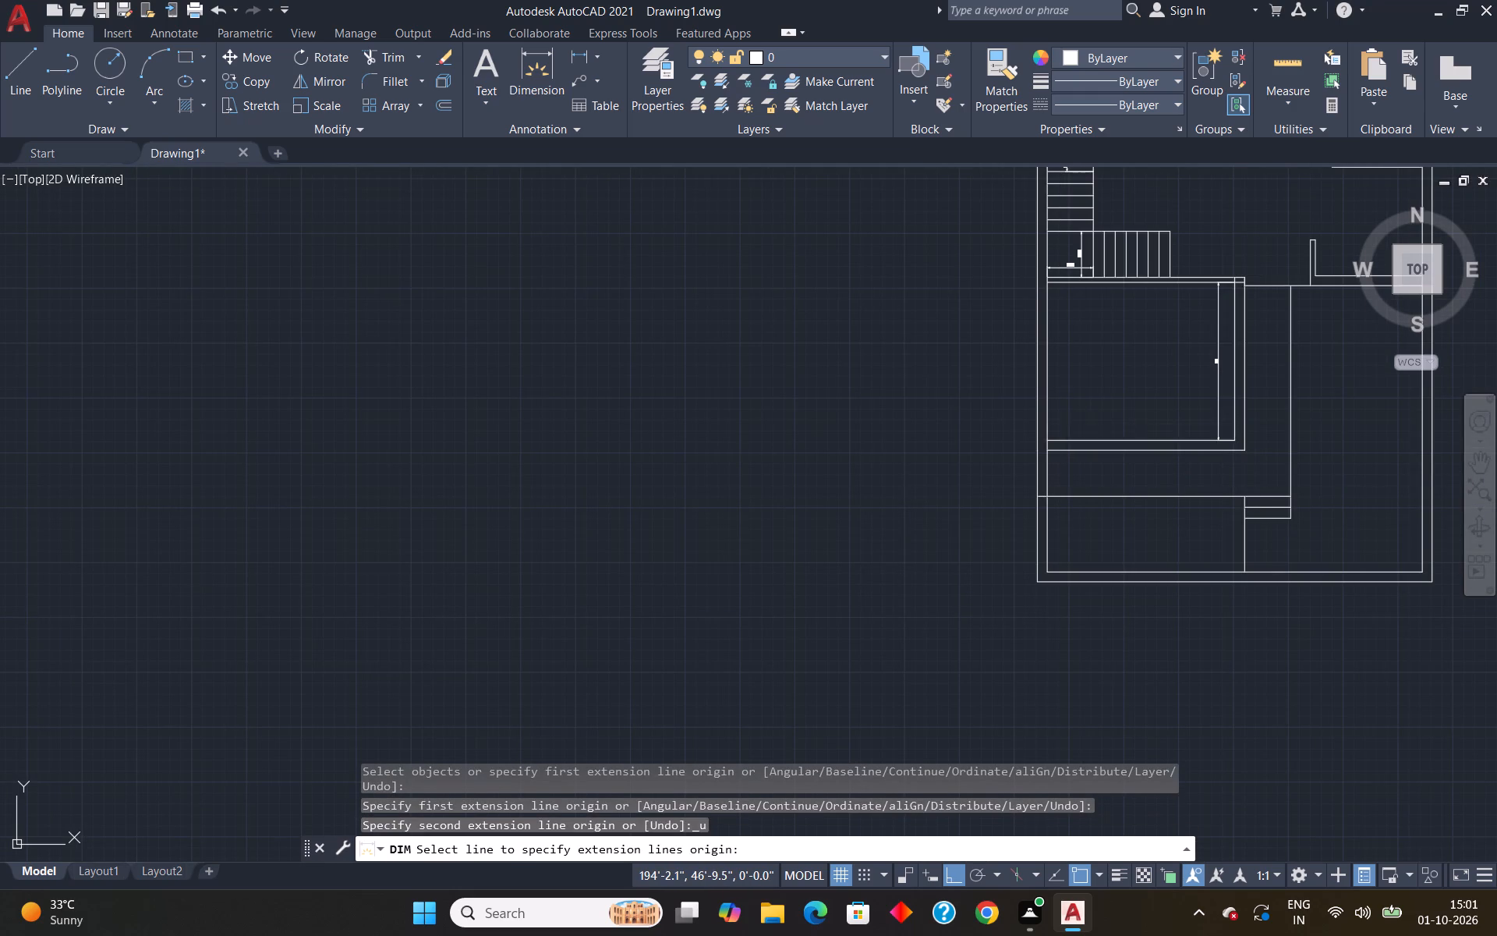
pyautogui.scroll(5, 1116, 428)
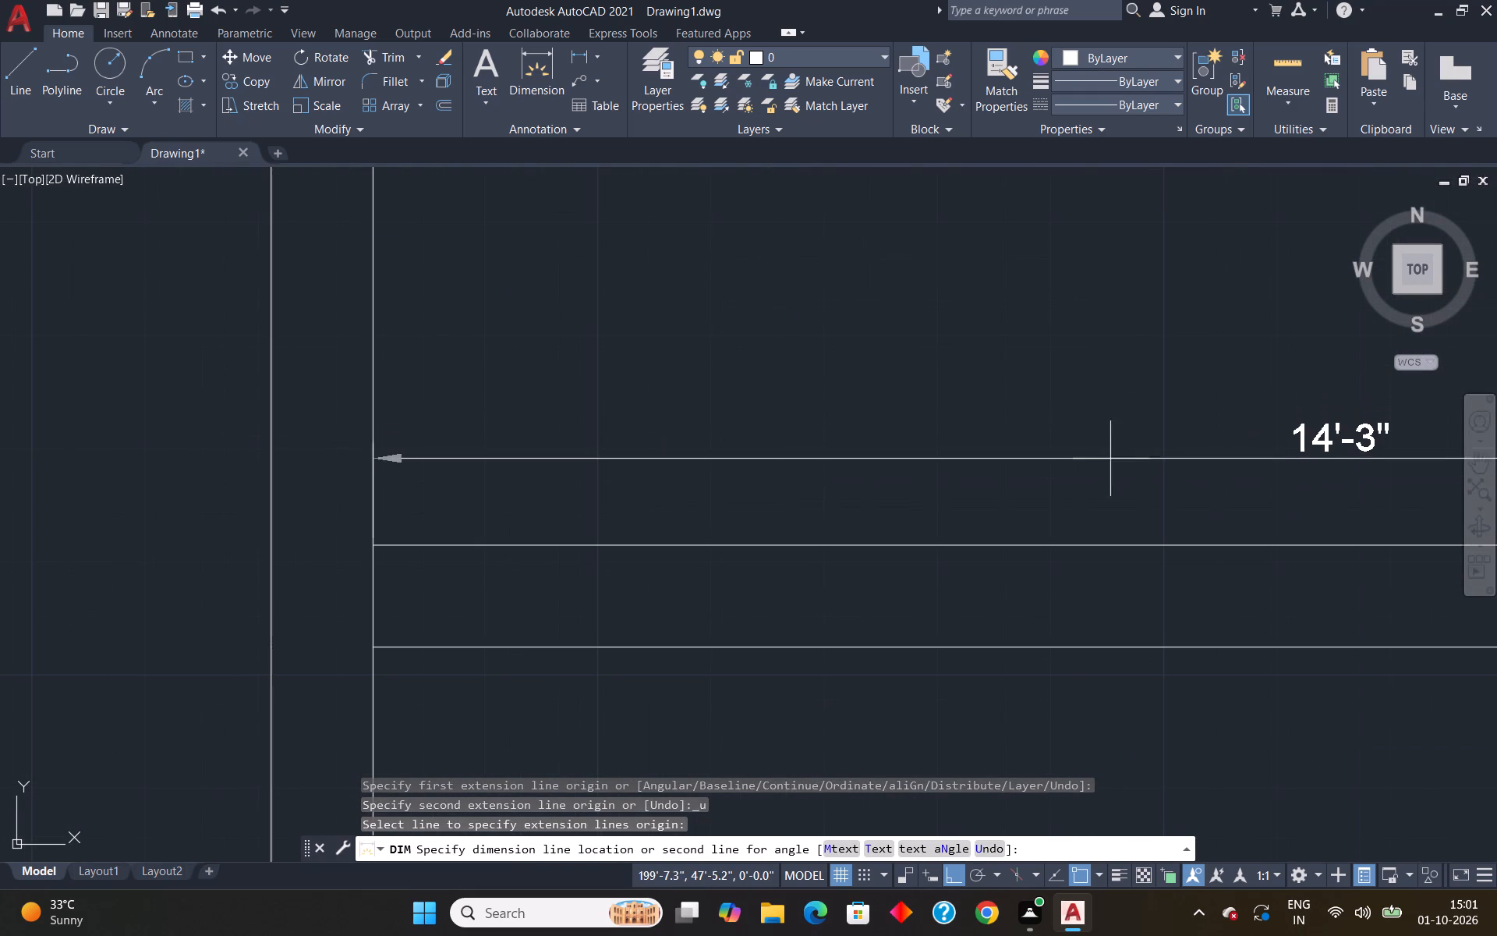
pyautogui.click(1106, 463)
# Dimension the width of the passage east of the southwest room, placing the dimension line inside the passage near its north end.
pyautogui.scroll(-5, 1085, 448)
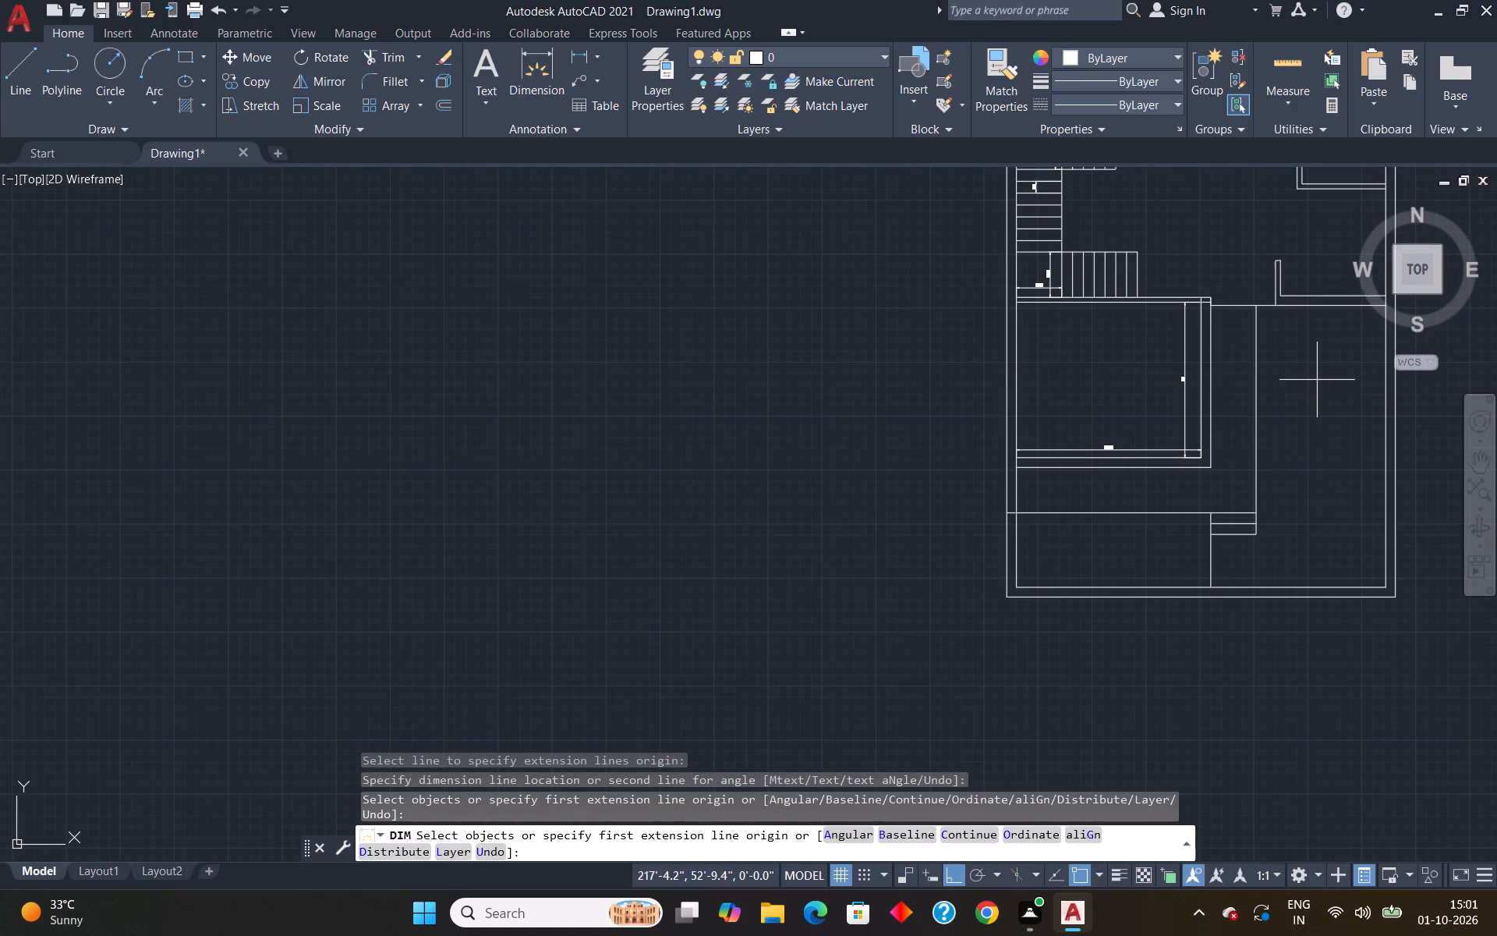
pyautogui.scroll(1, 1317, 380)
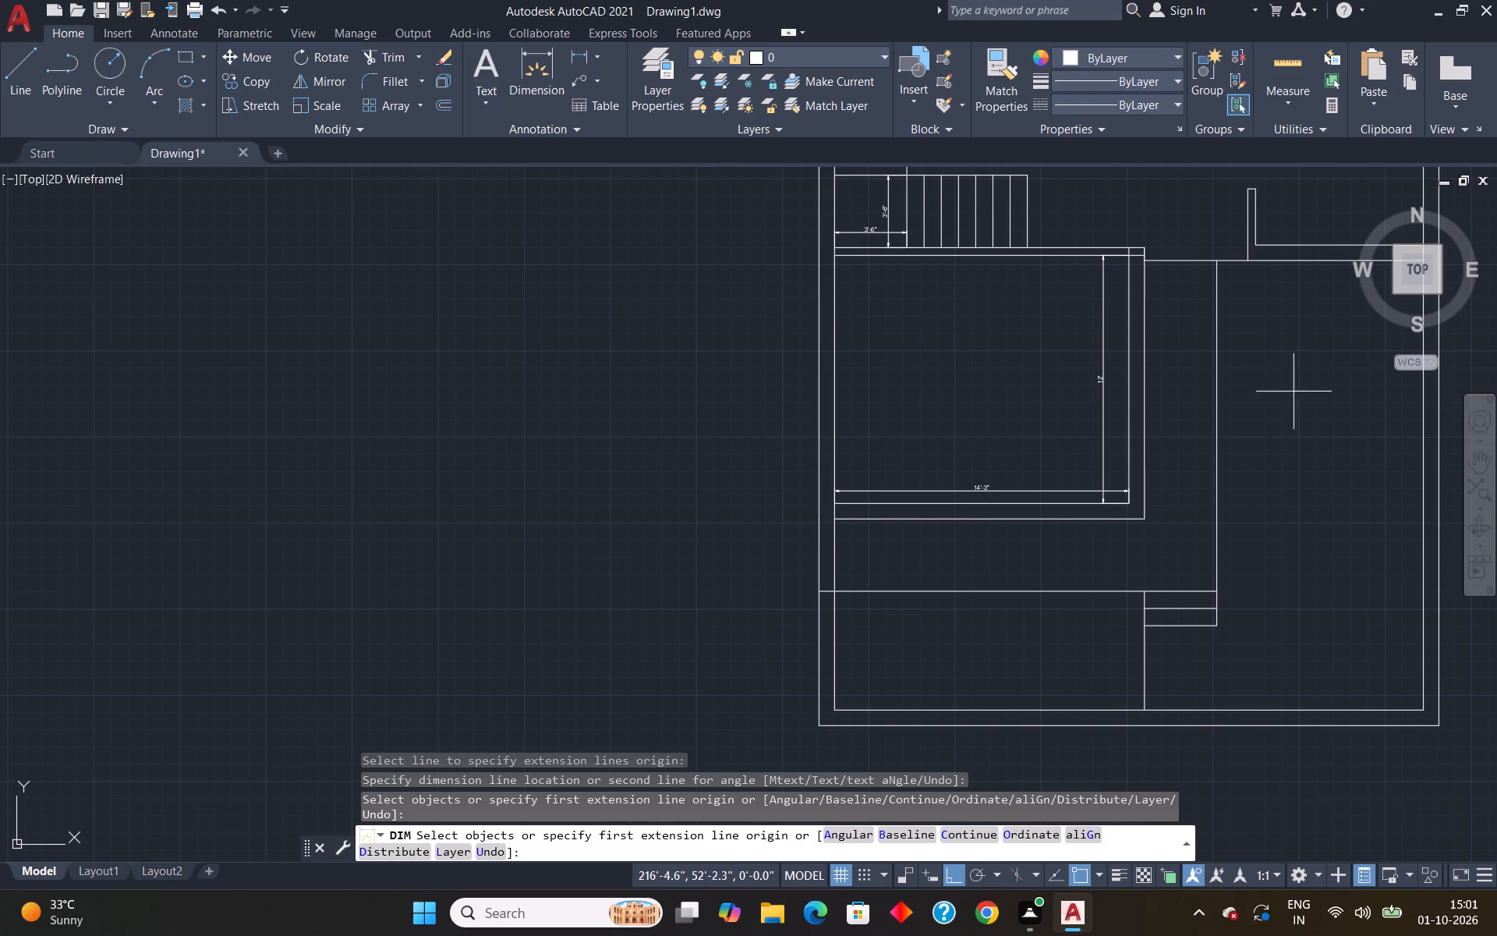
pyautogui.click(1219, 261)
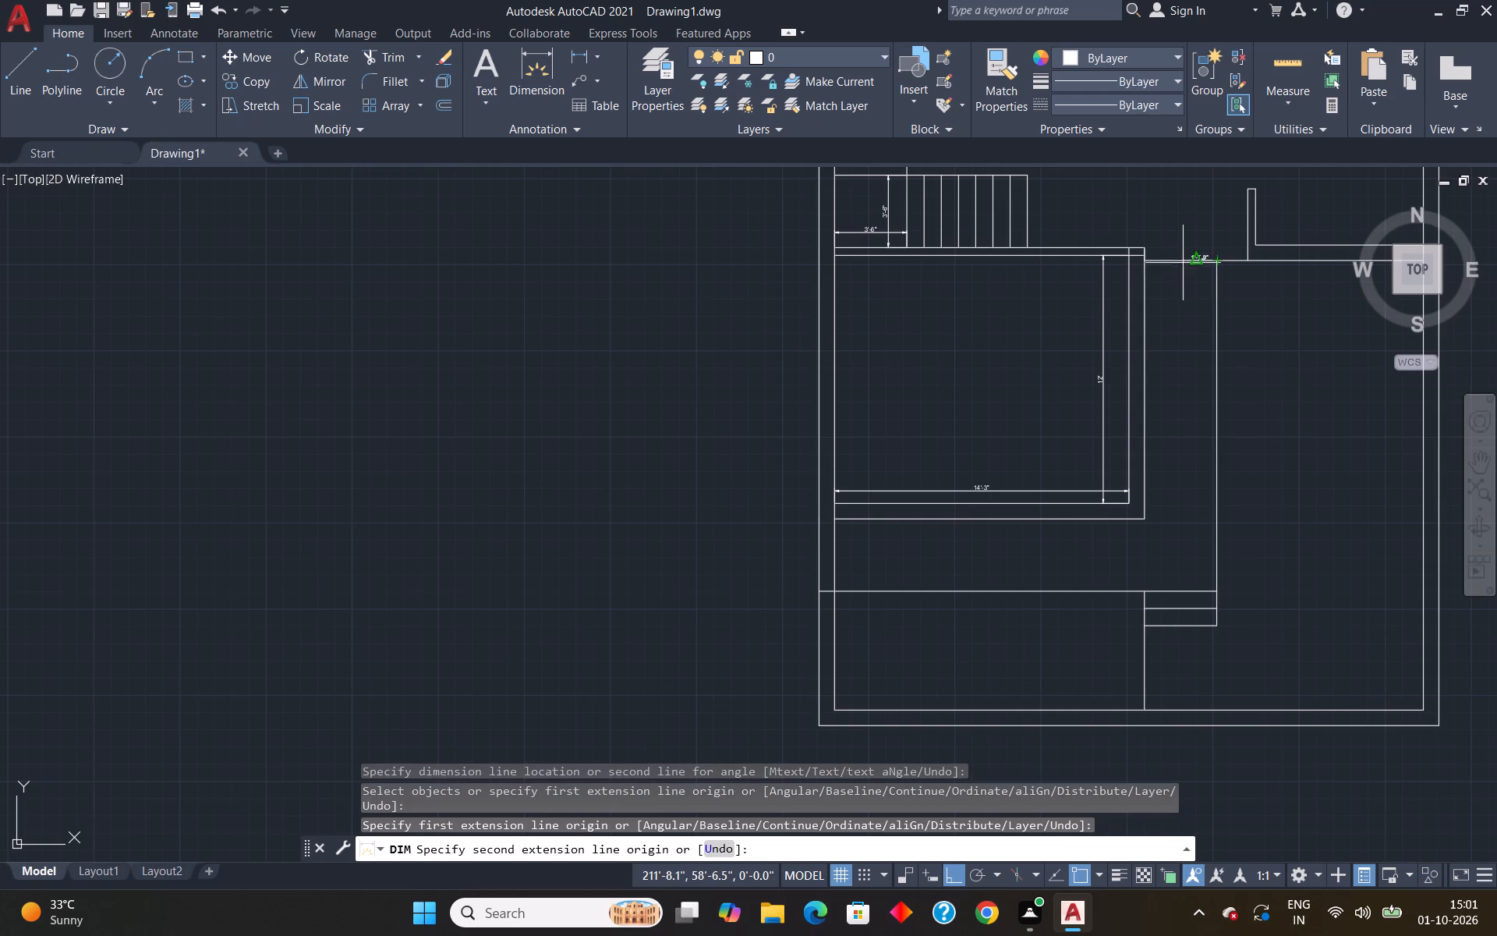
pyautogui.click(1139, 258)
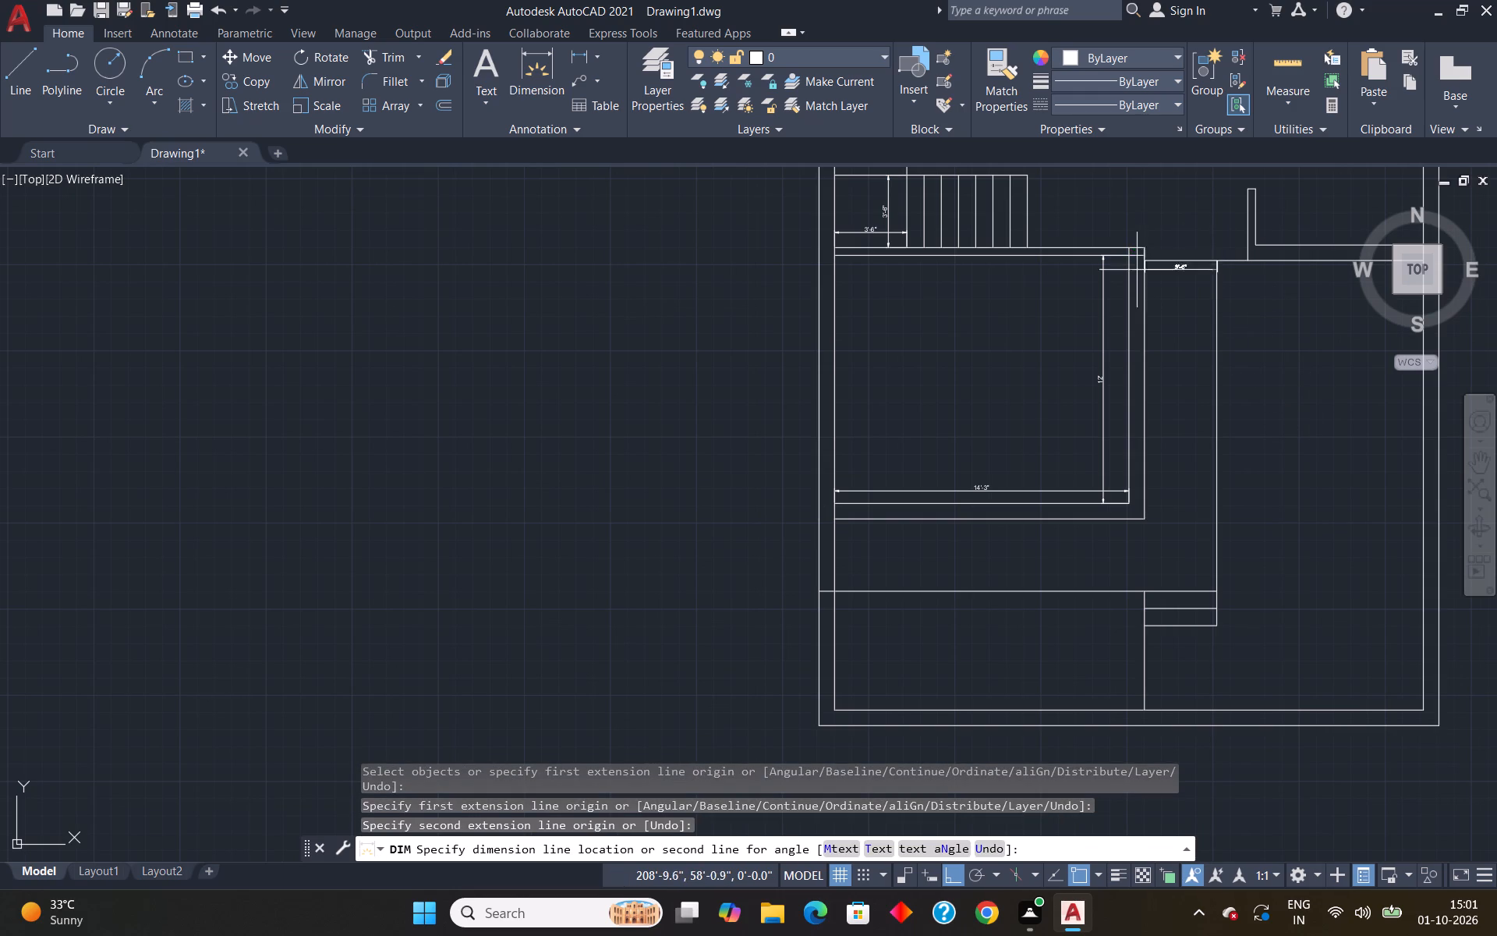
pyautogui.scroll(4, 1133, 302)
pyautogui.click(1138, 385)
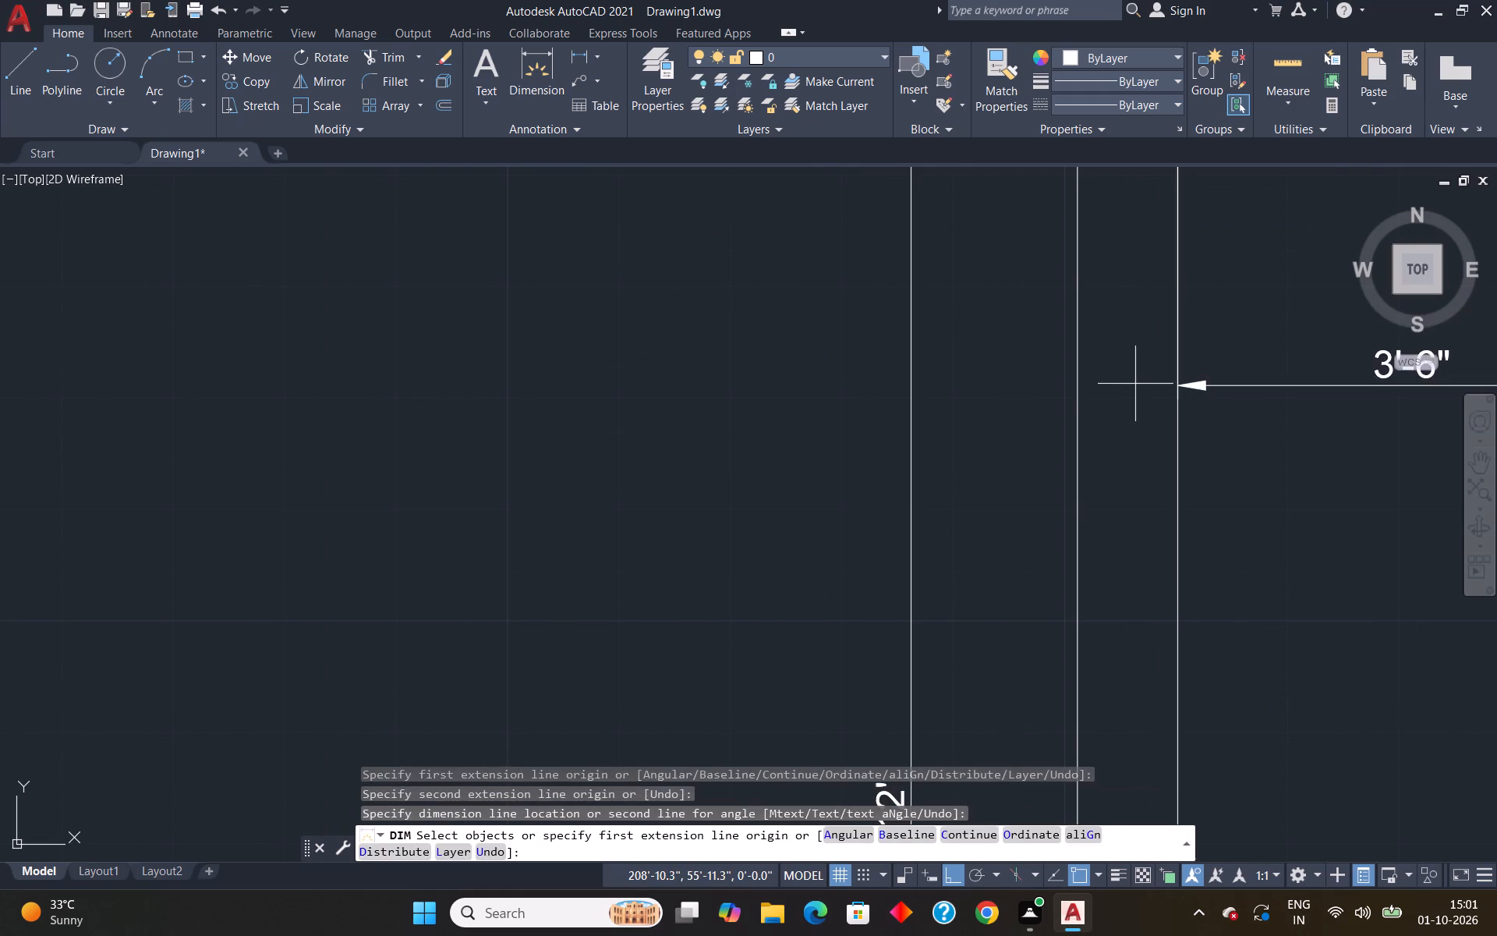
# Dimension the width between the passage's east line and the outer east wall's inner face, aligning it with the passage width dimension.
pyautogui.scroll(-6, 1134, 378)
pyautogui.scroll(3, 1244, 356)
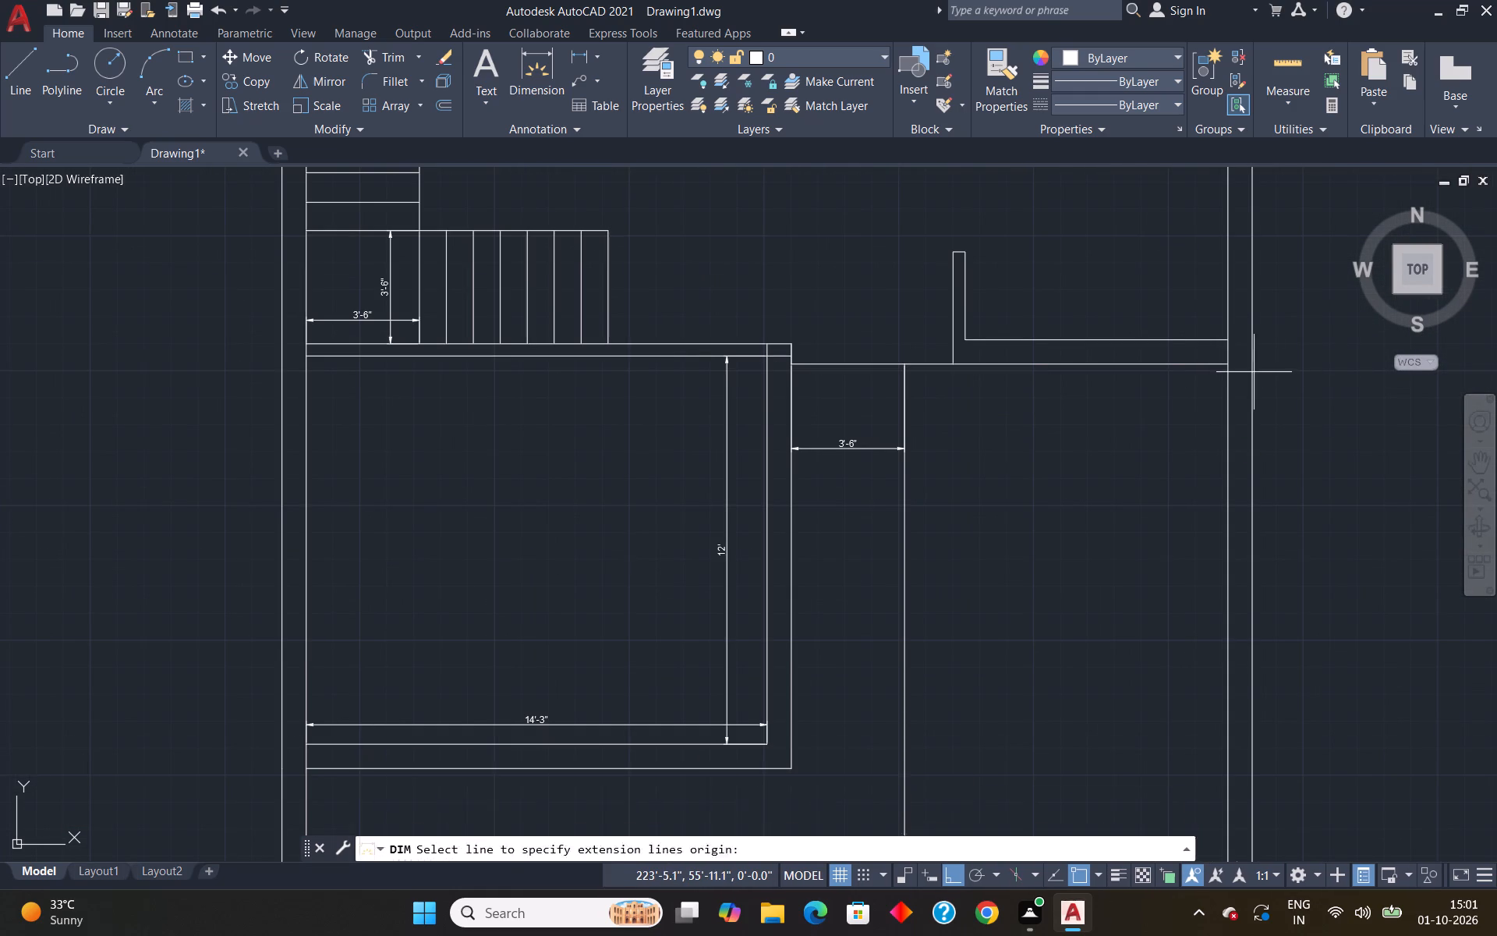
pyautogui.click(1226, 364)
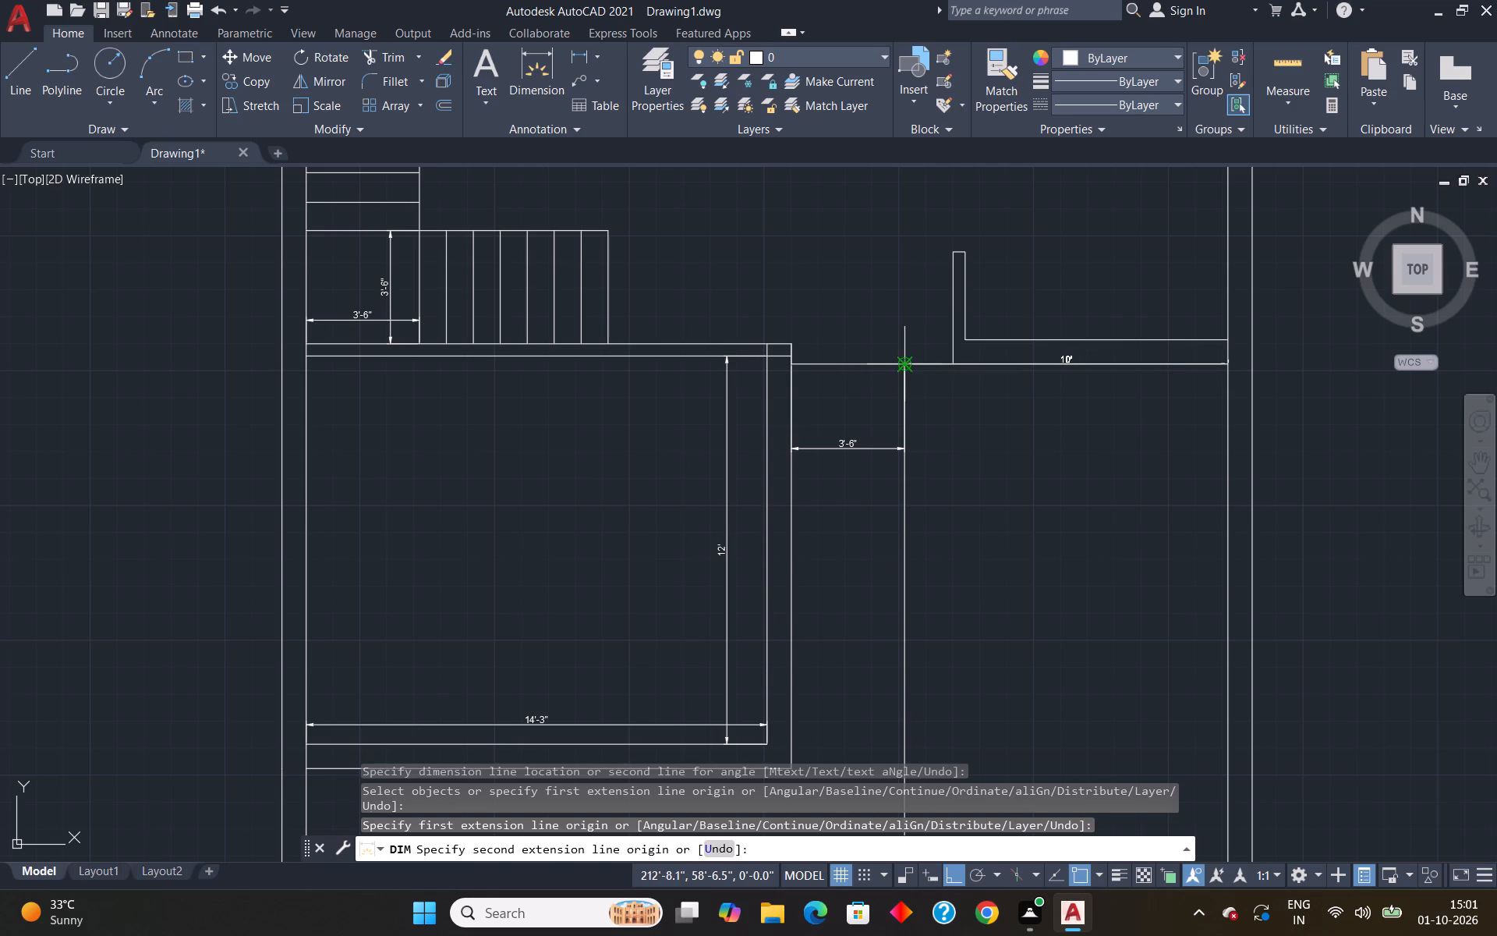
pyautogui.click(902, 365)
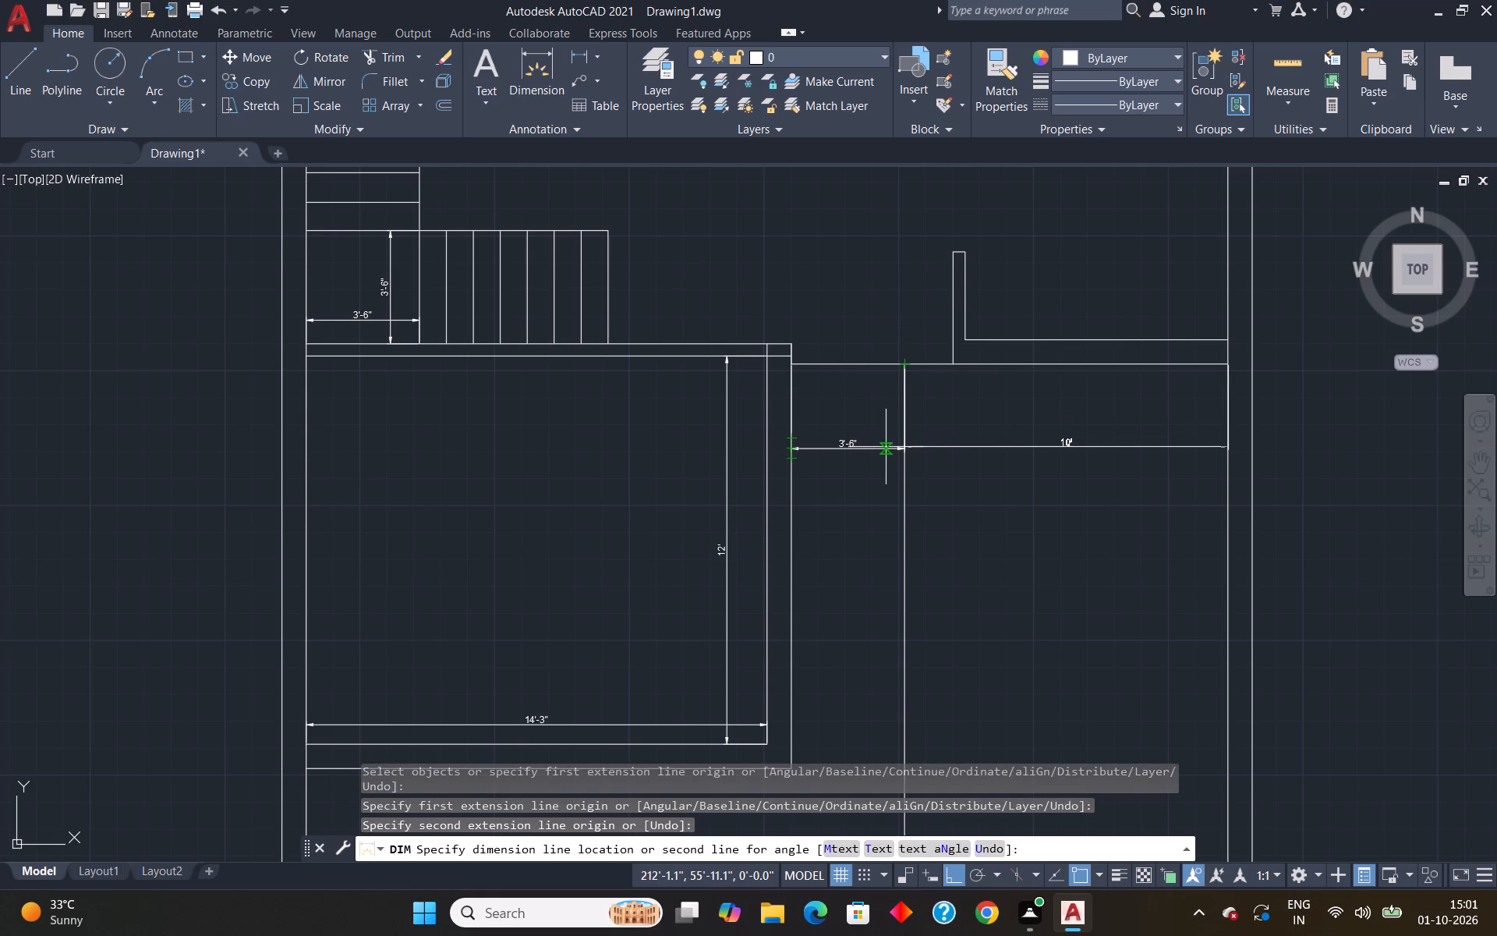
pyautogui.click(886, 448)
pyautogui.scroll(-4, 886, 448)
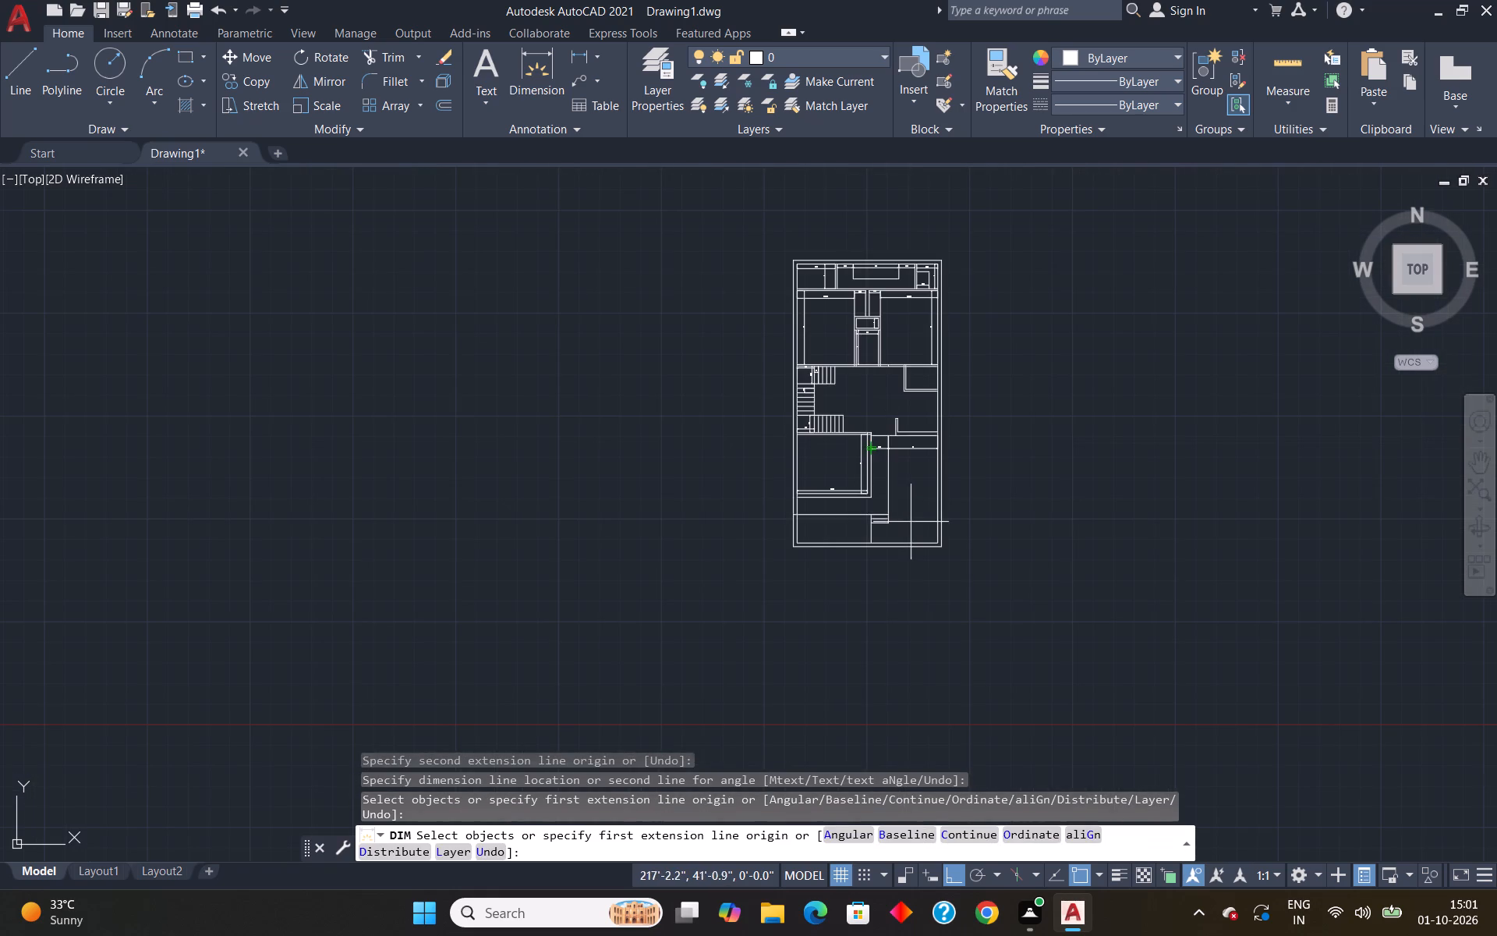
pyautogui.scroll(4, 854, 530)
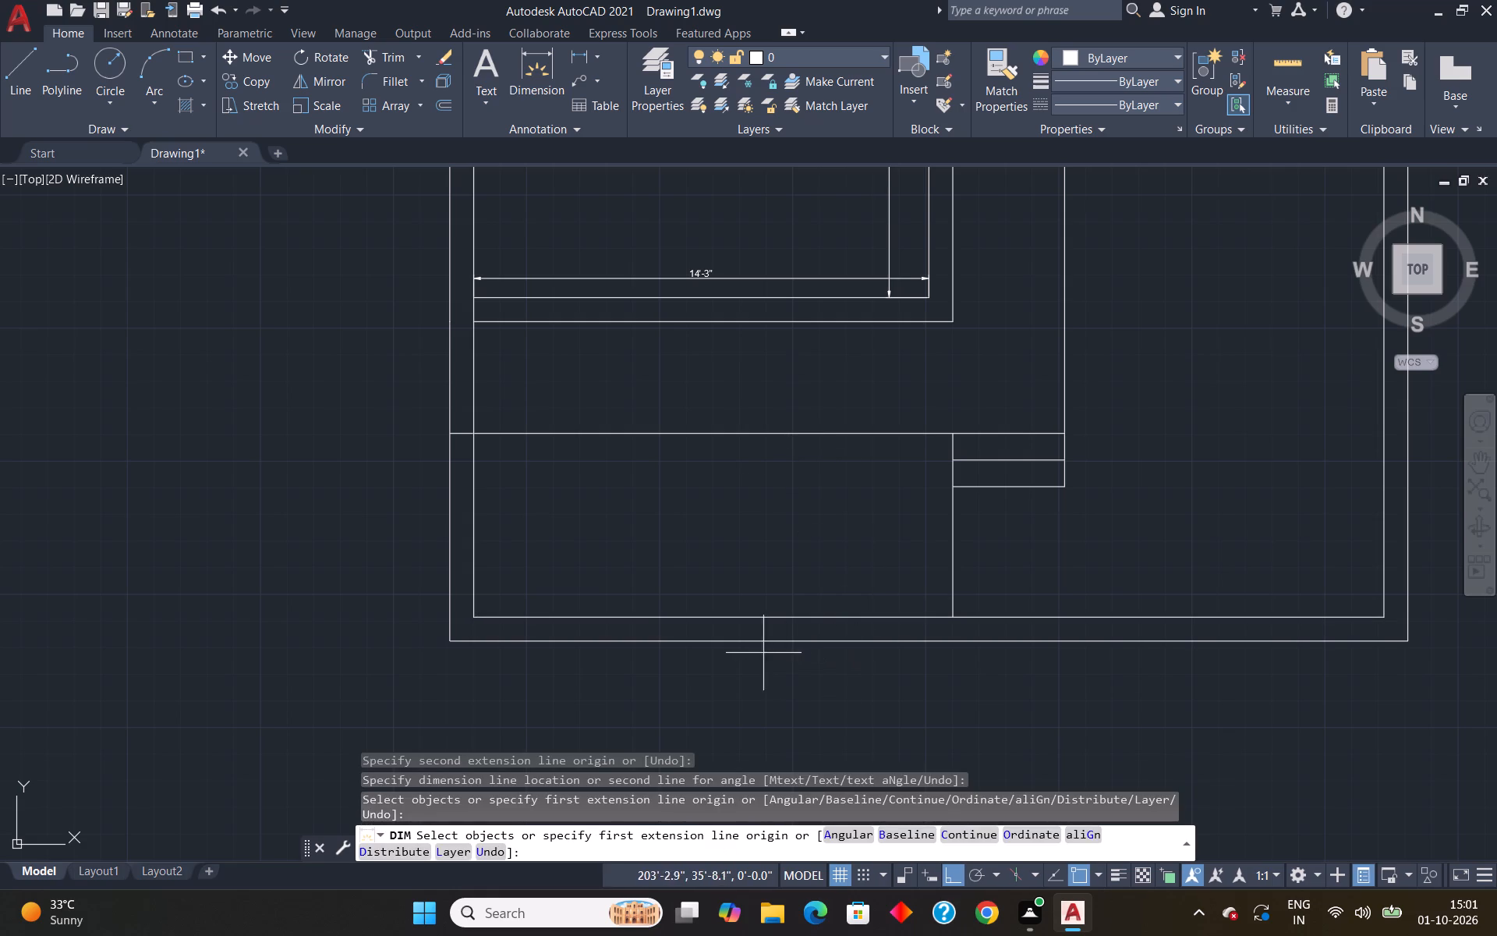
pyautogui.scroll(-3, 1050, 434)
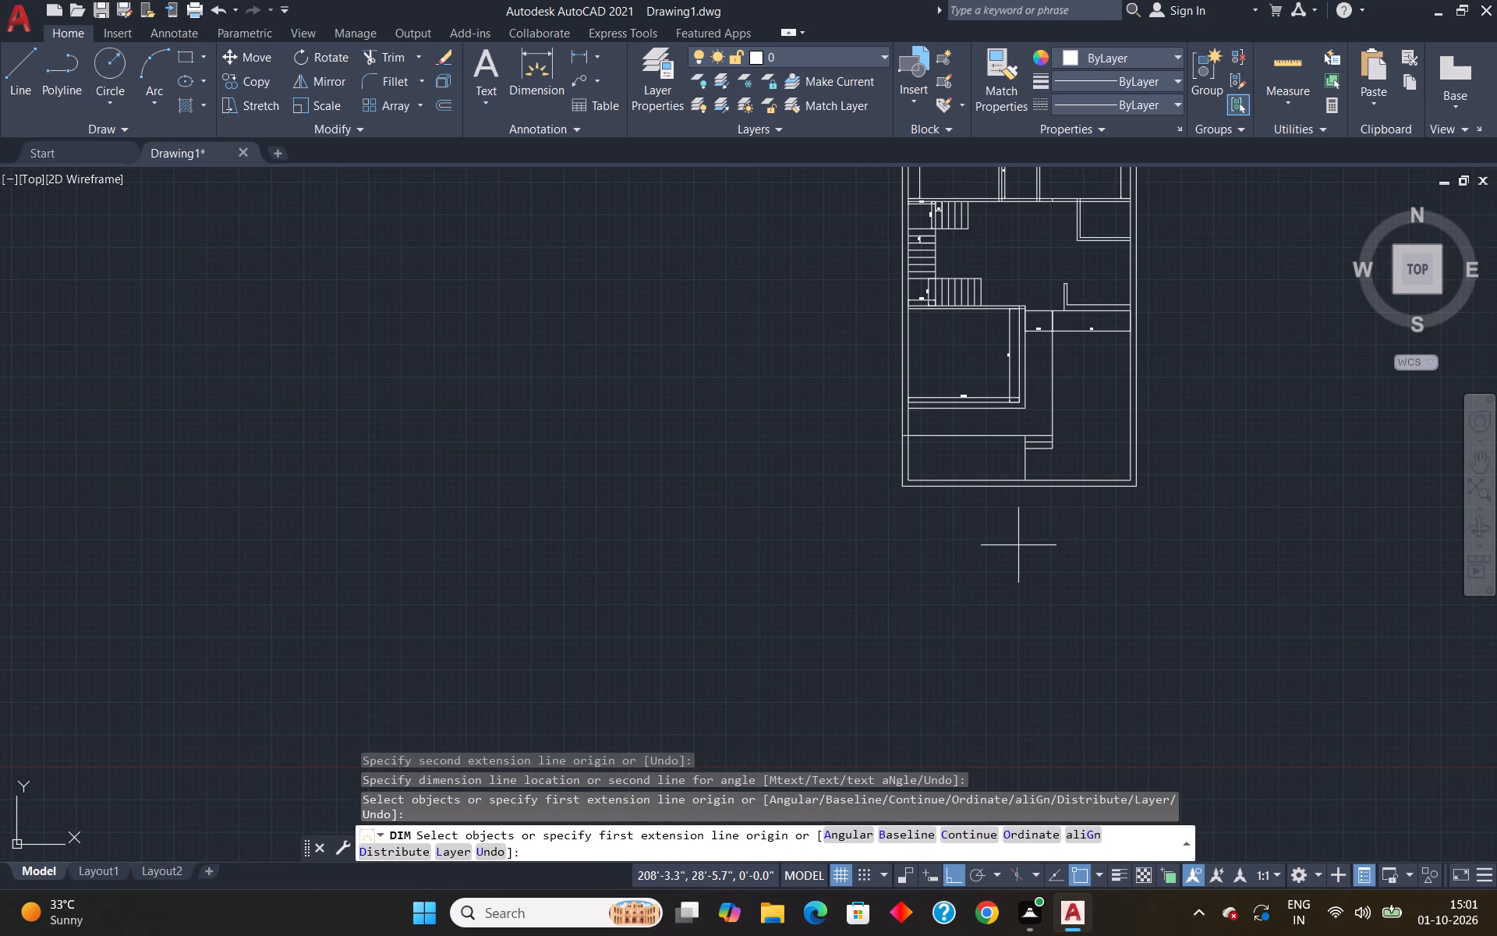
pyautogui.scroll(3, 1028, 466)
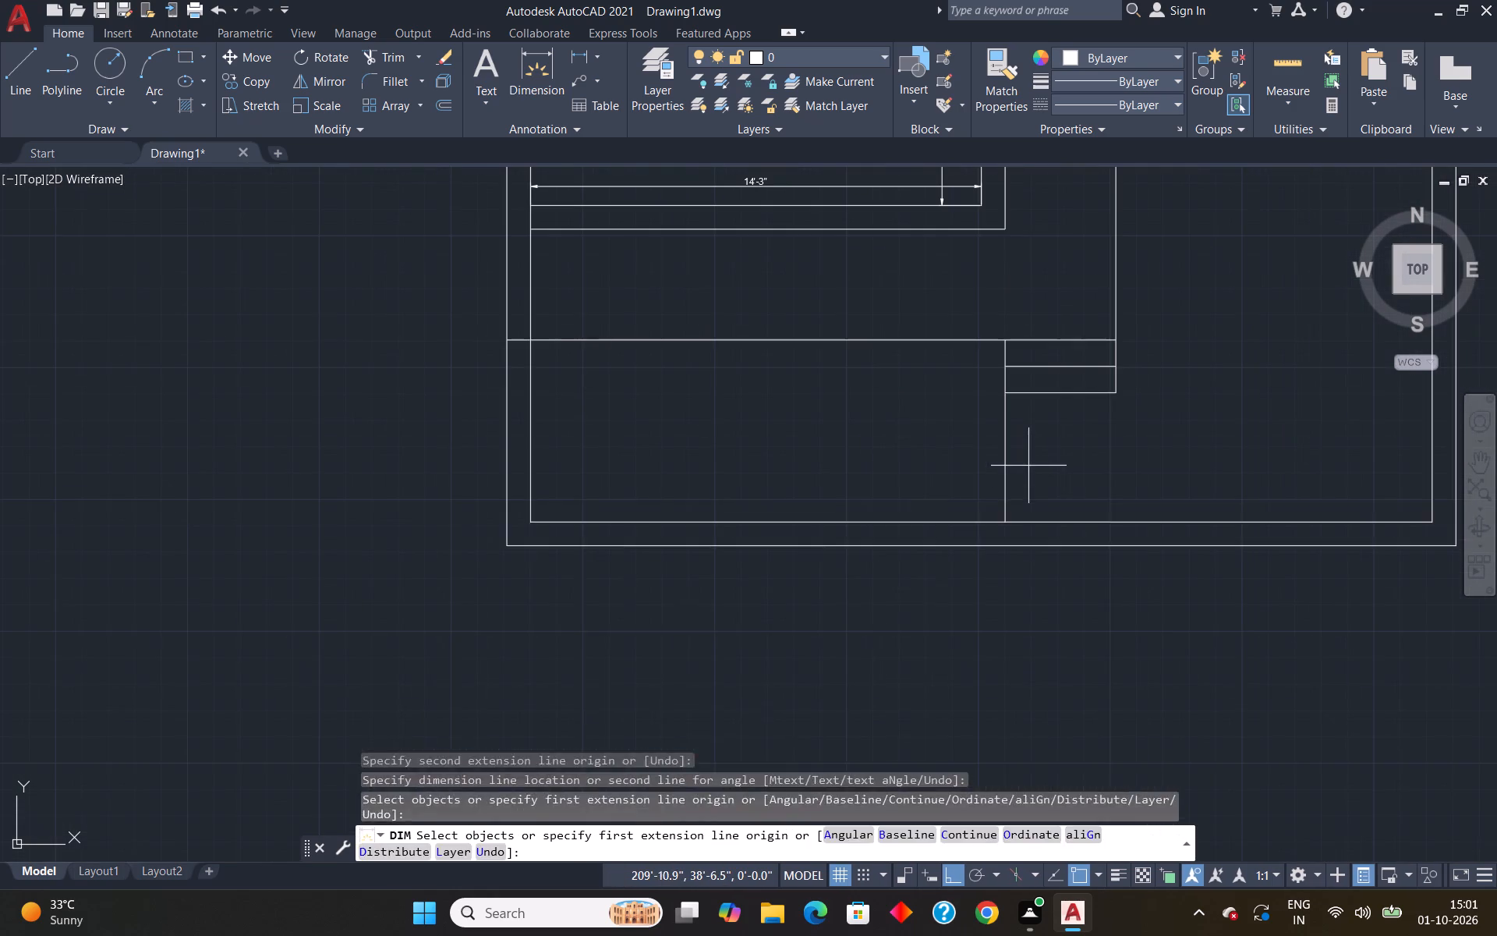
# Dimension the distance from the entrance steps' south edge to the south wall's inner face, placing the dimension line just east of the partition line.
pyautogui.scroll(1, 1027, 518)
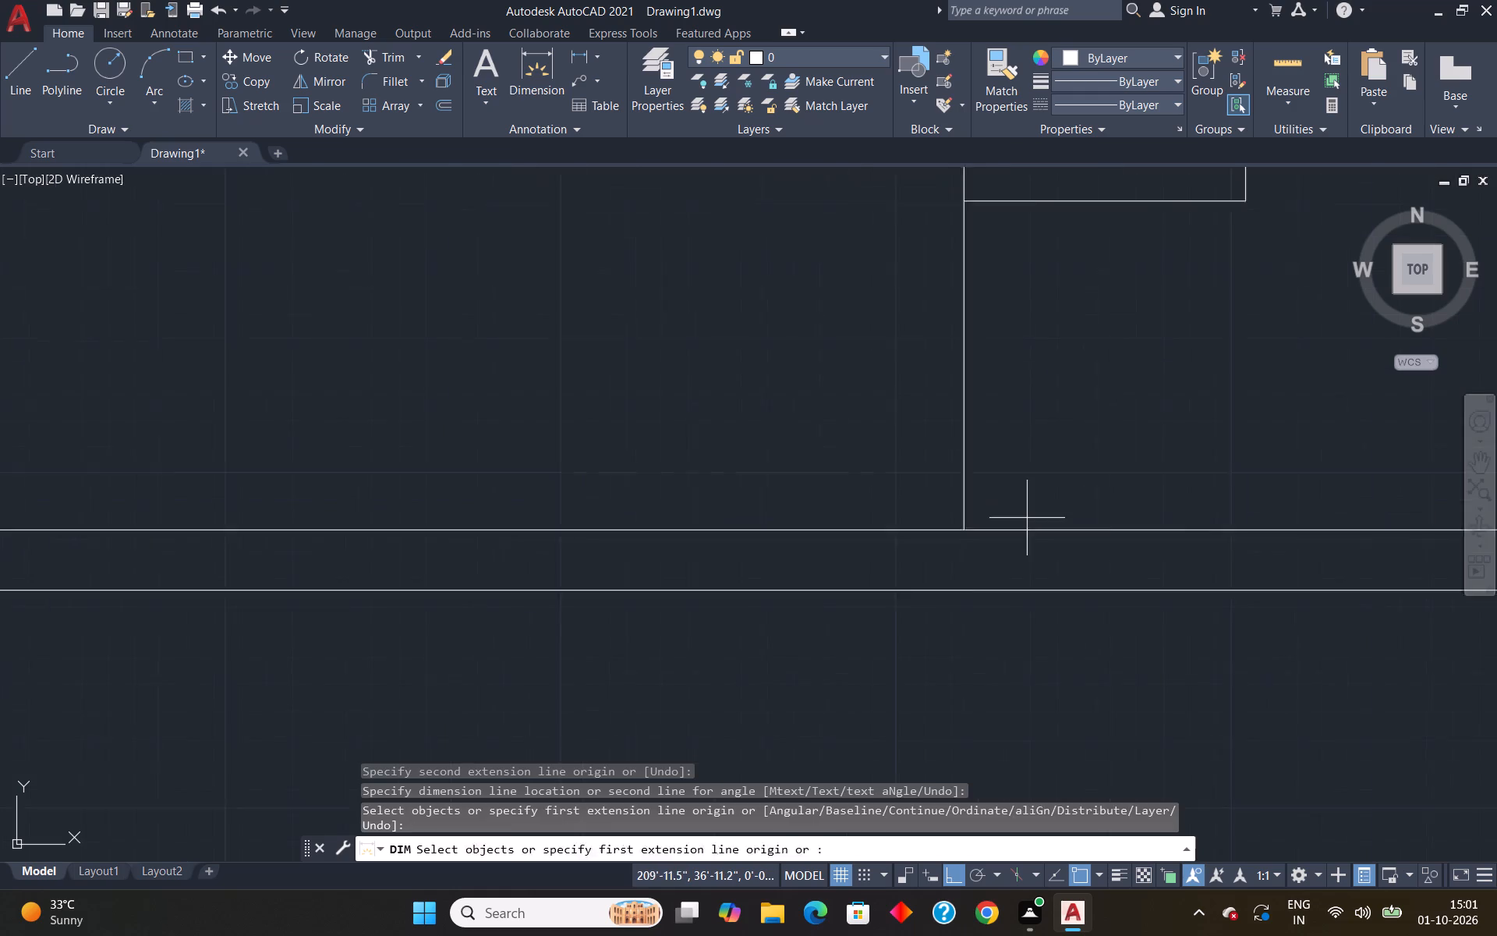
pyautogui.scroll(3, 1027, 518)
pyautogui.scroll(-3, 972, 551)
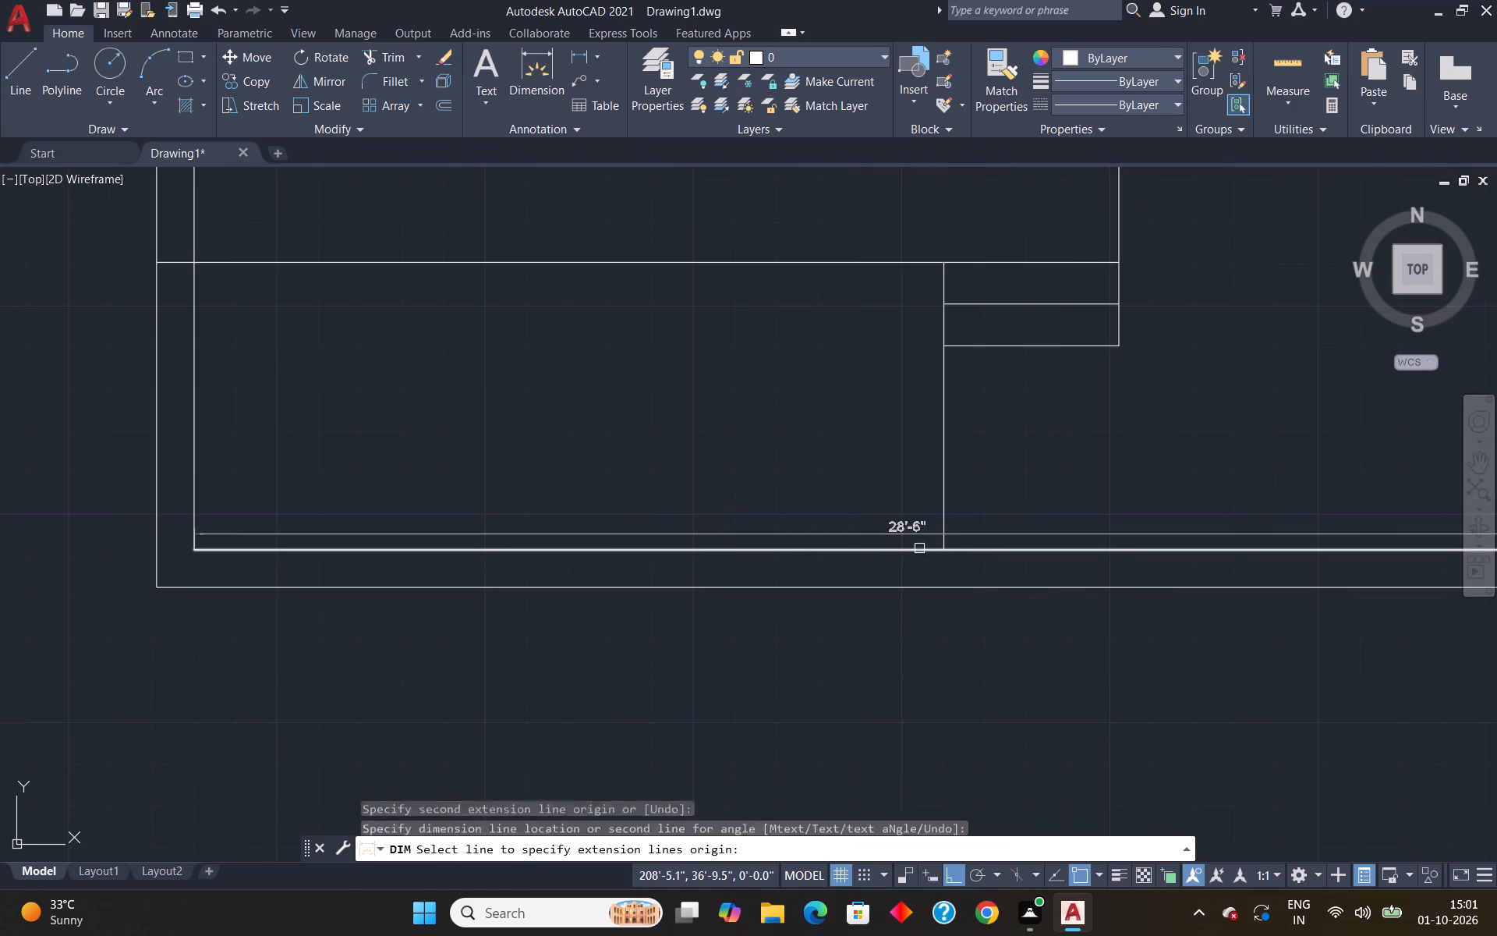
pyautogui.click(943, 551)
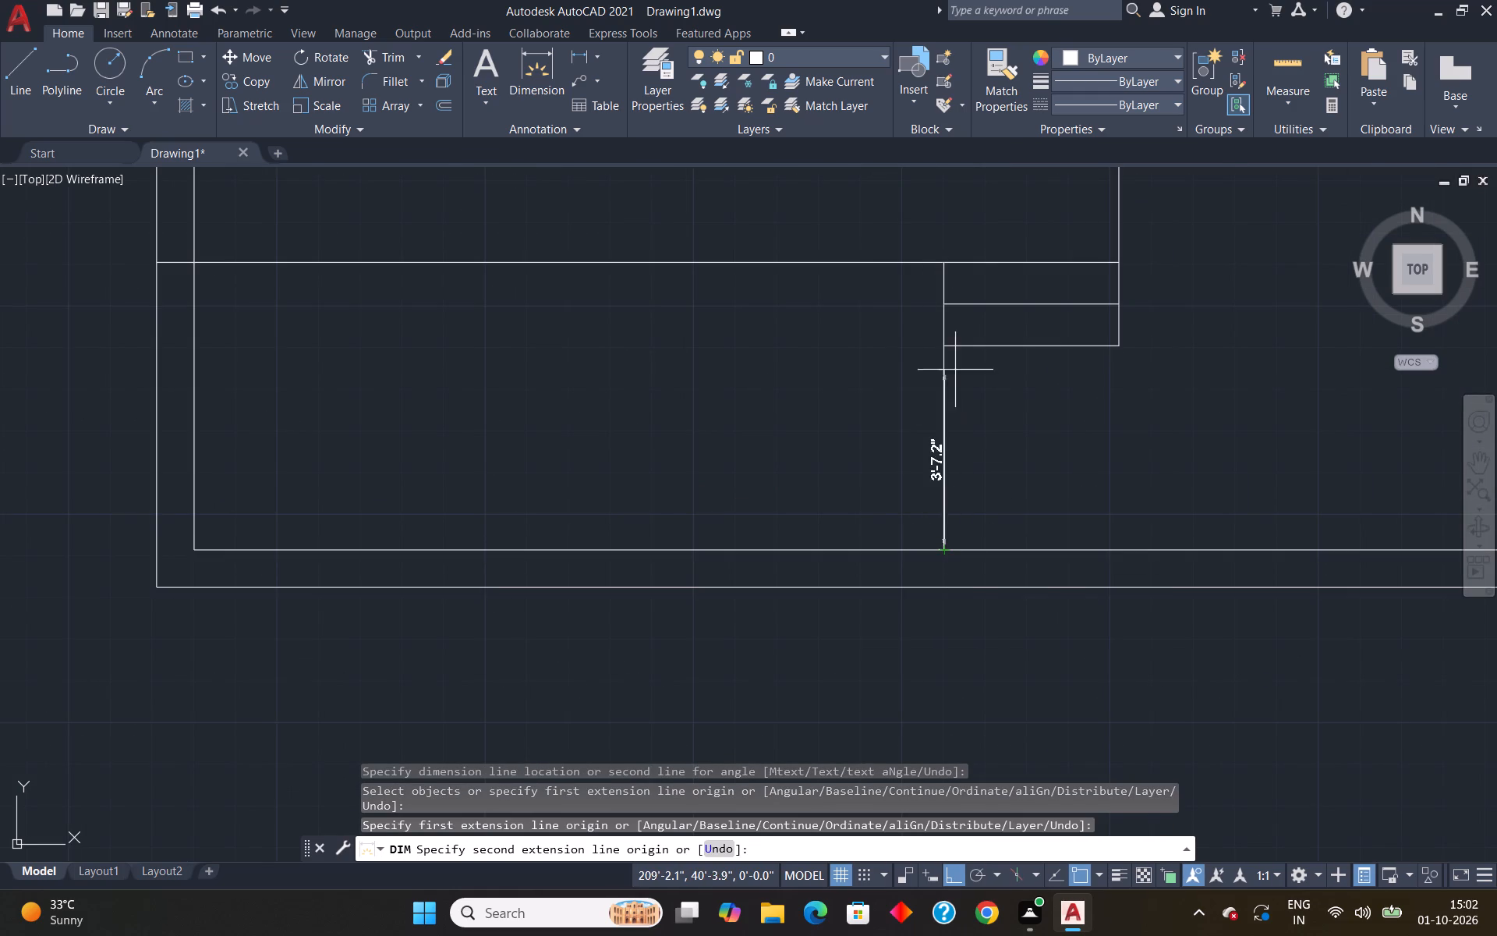
pyautogui.click(946, 347)
pyautogui.click(976, 363)
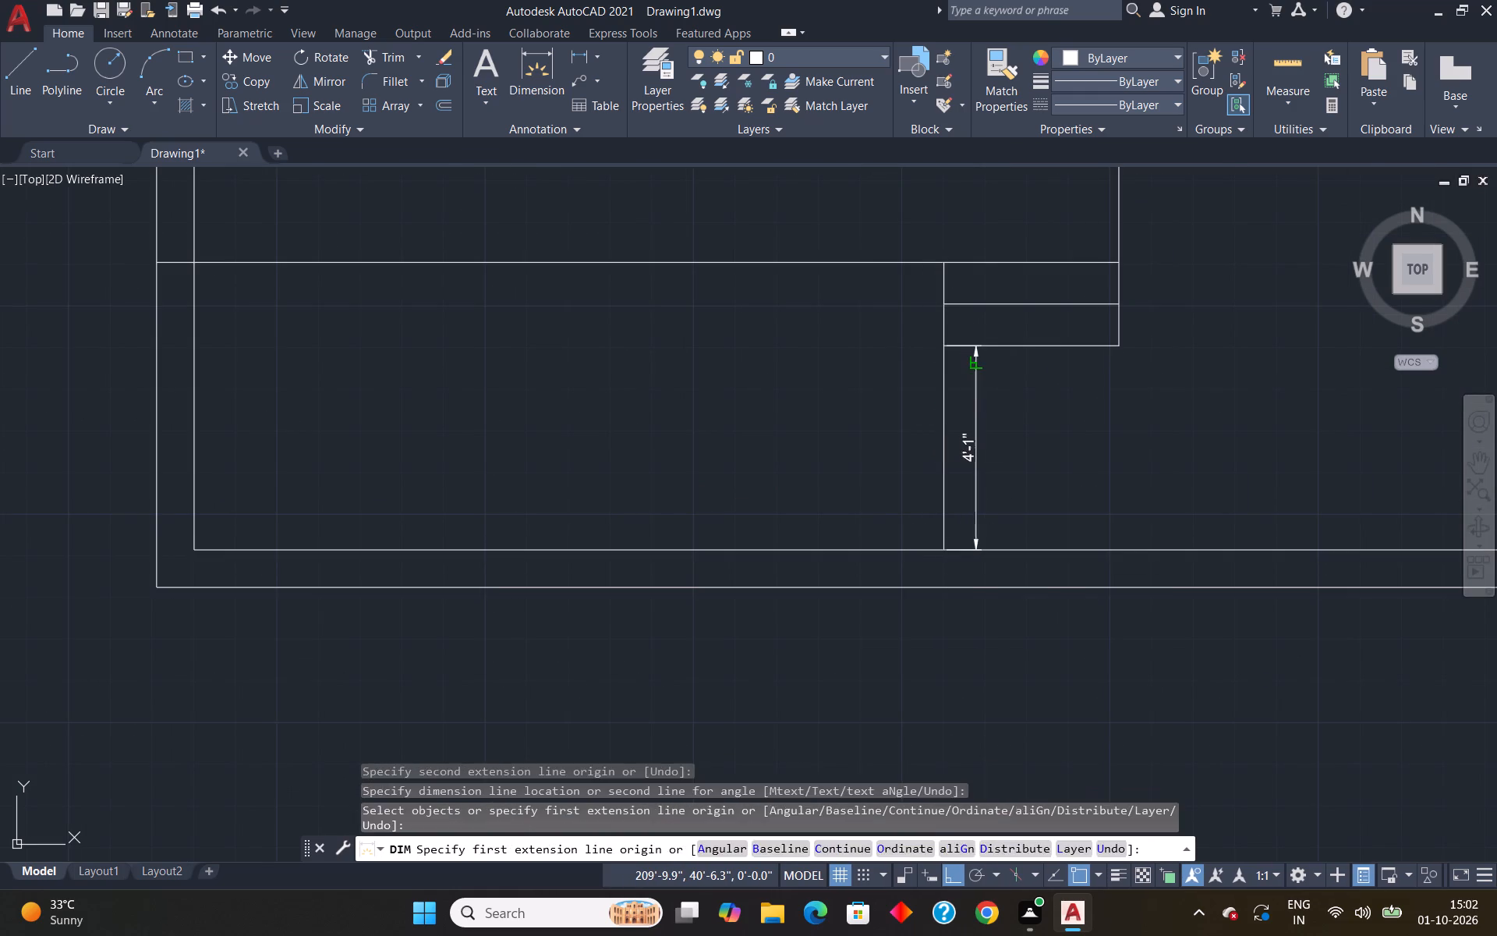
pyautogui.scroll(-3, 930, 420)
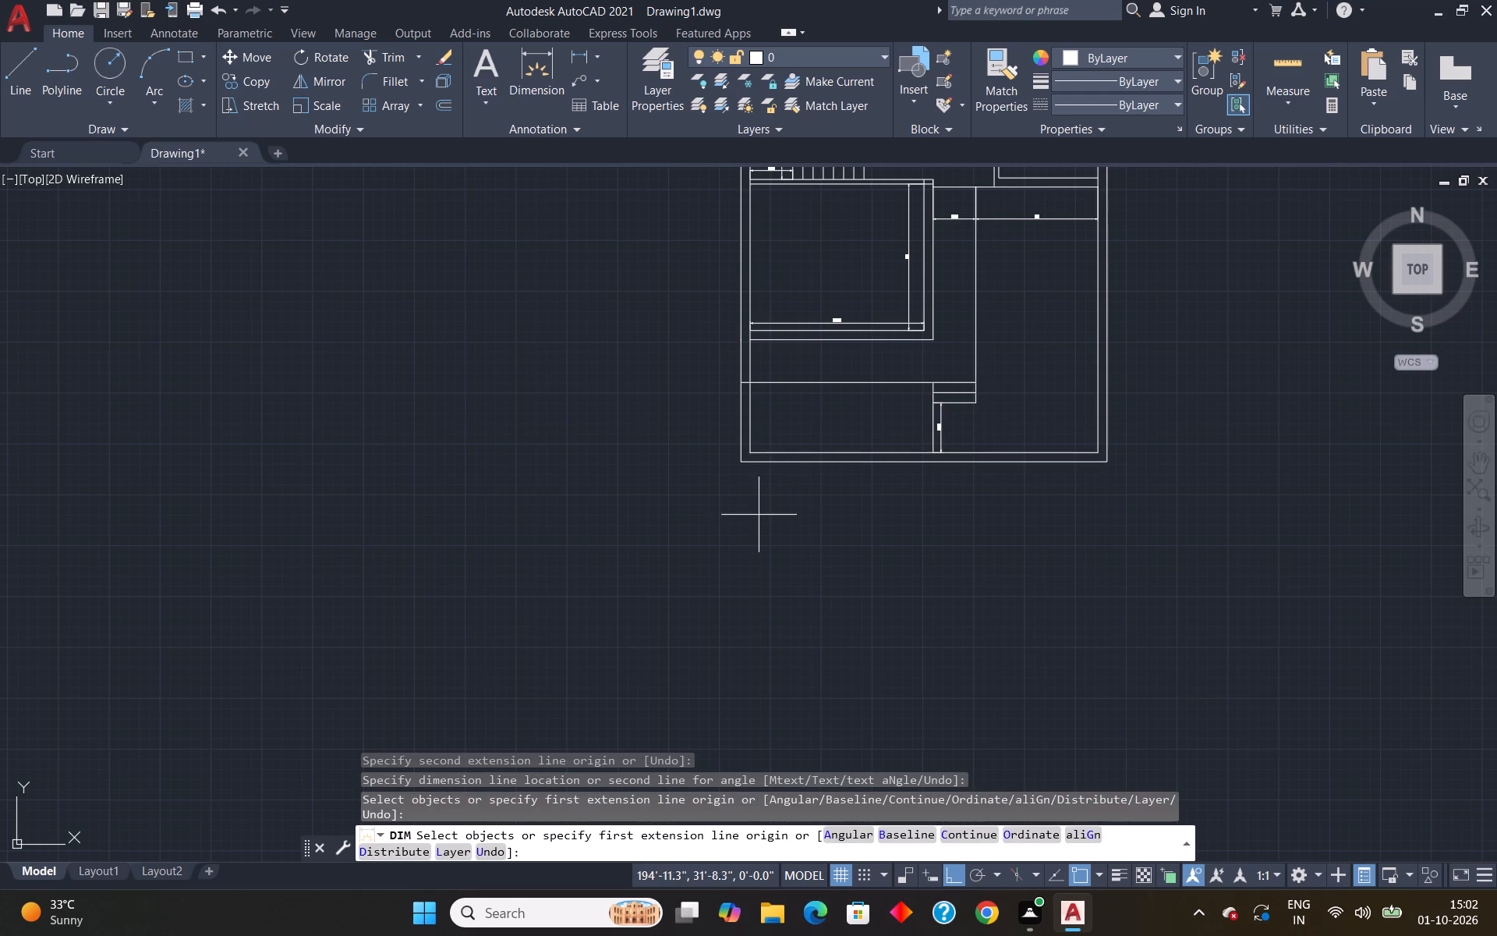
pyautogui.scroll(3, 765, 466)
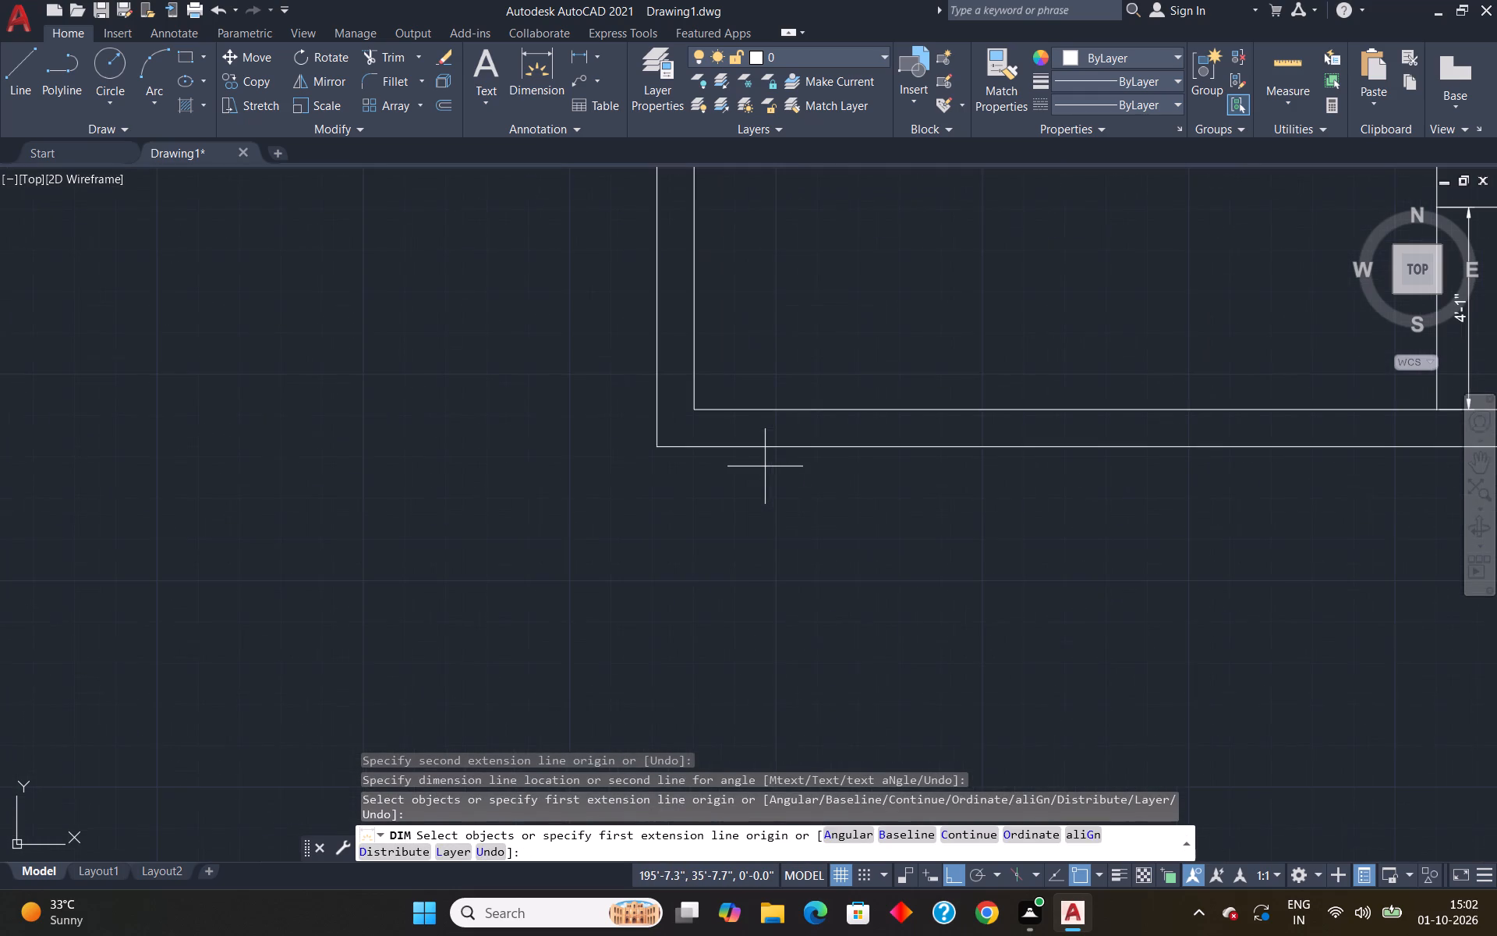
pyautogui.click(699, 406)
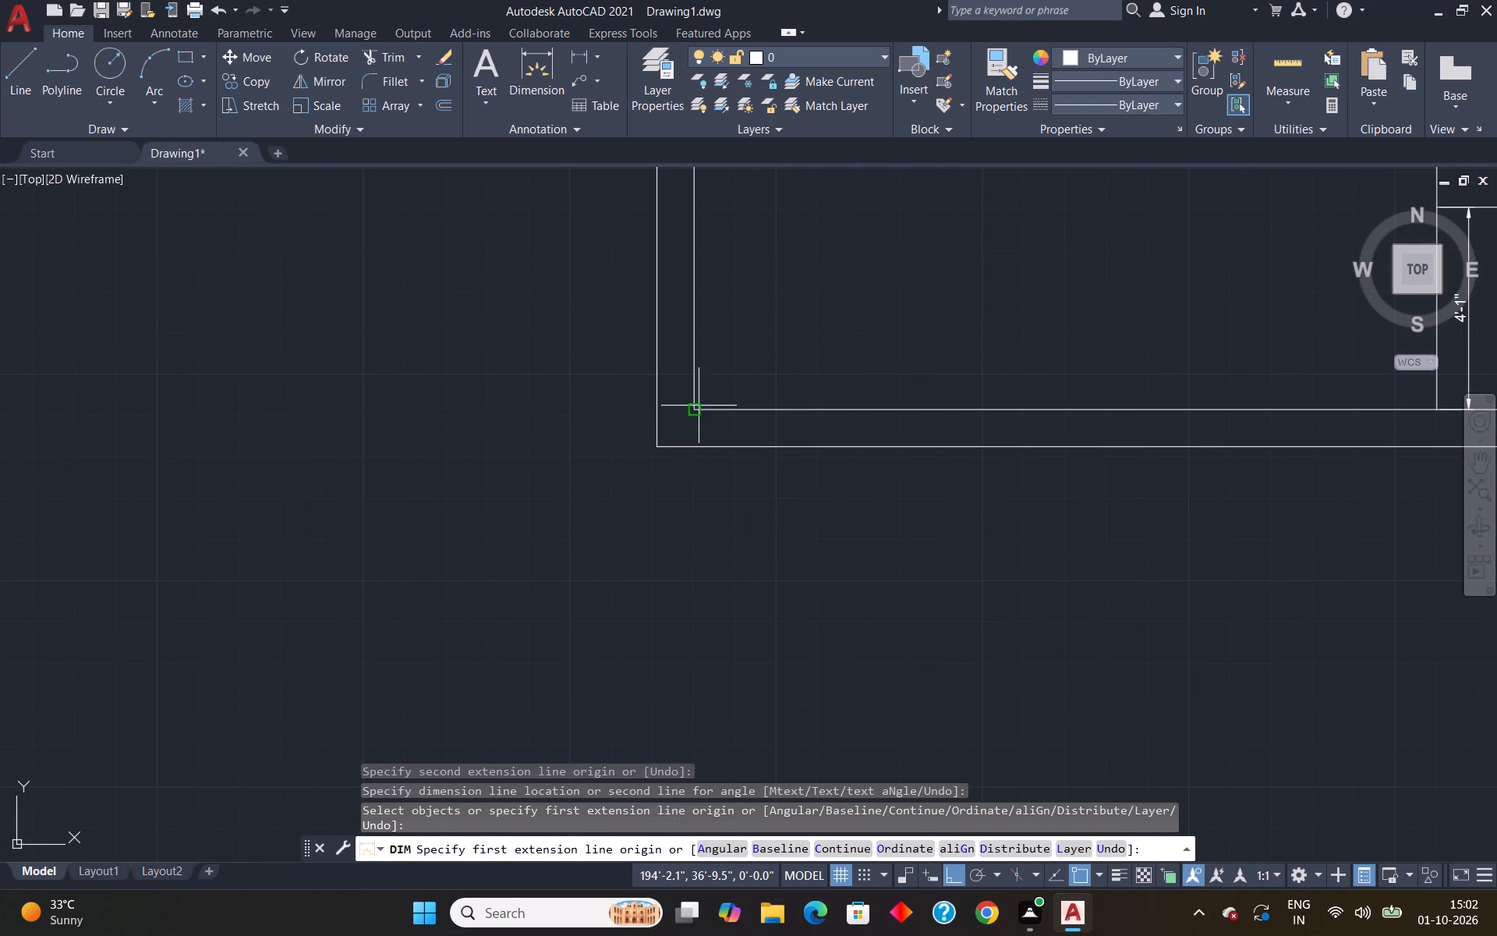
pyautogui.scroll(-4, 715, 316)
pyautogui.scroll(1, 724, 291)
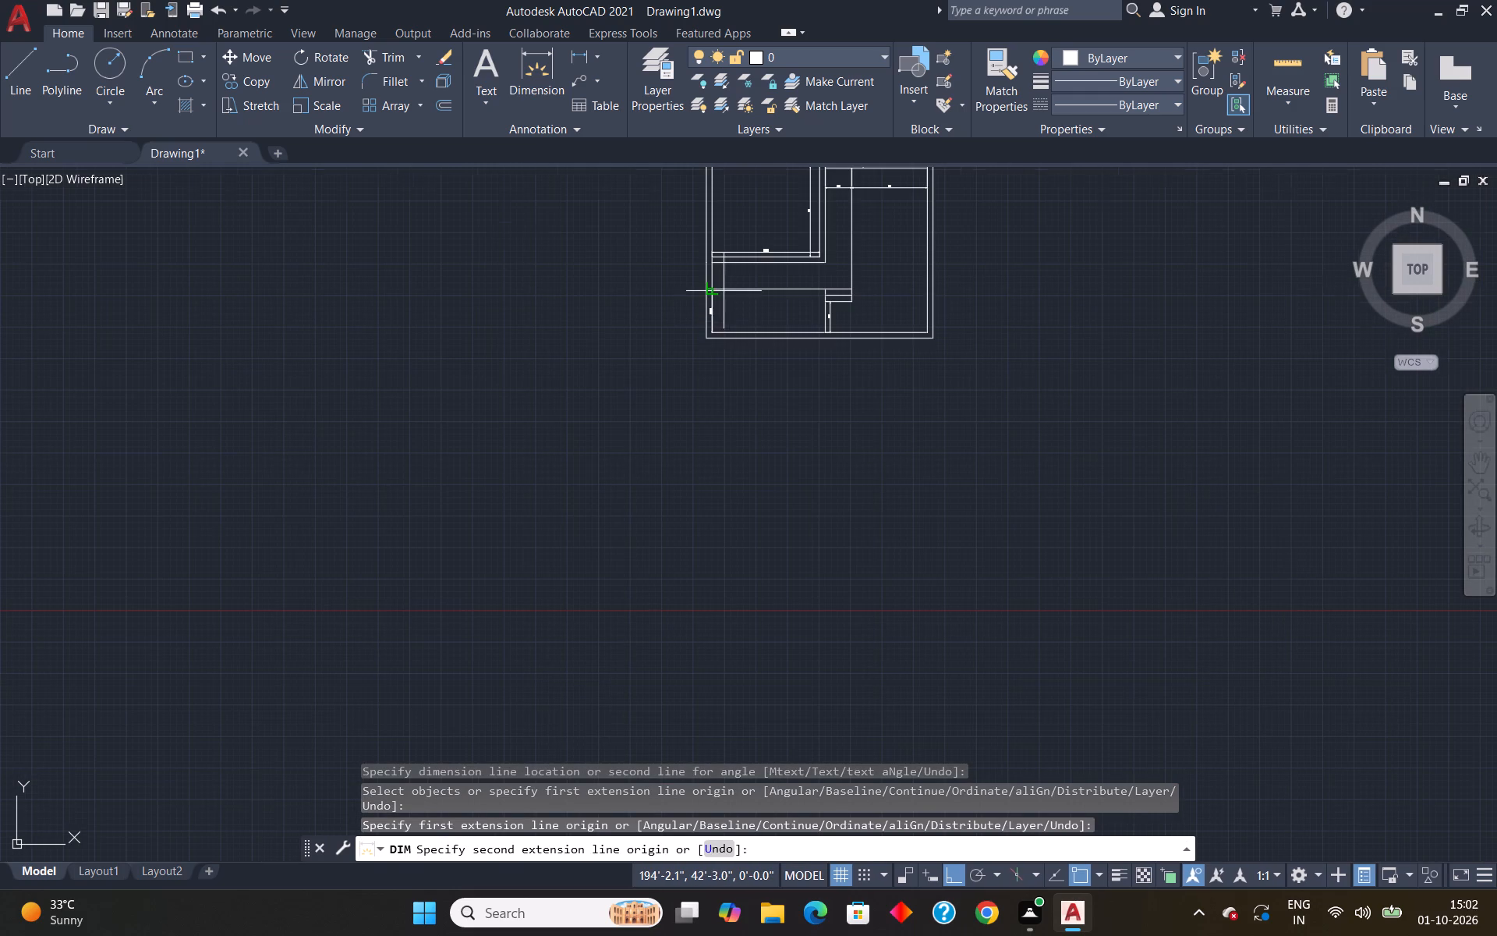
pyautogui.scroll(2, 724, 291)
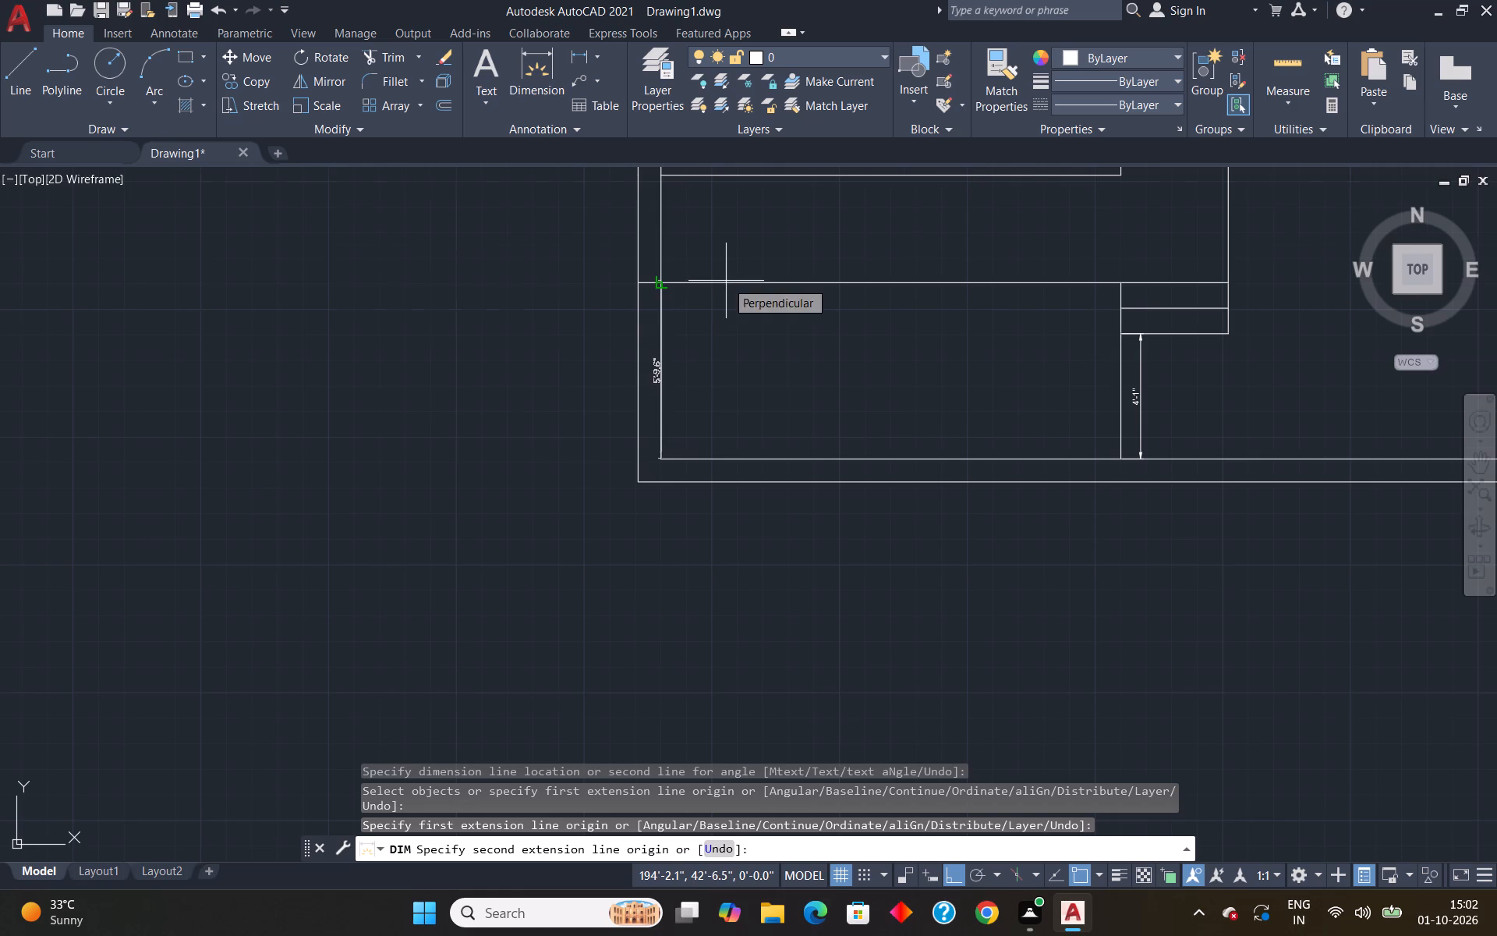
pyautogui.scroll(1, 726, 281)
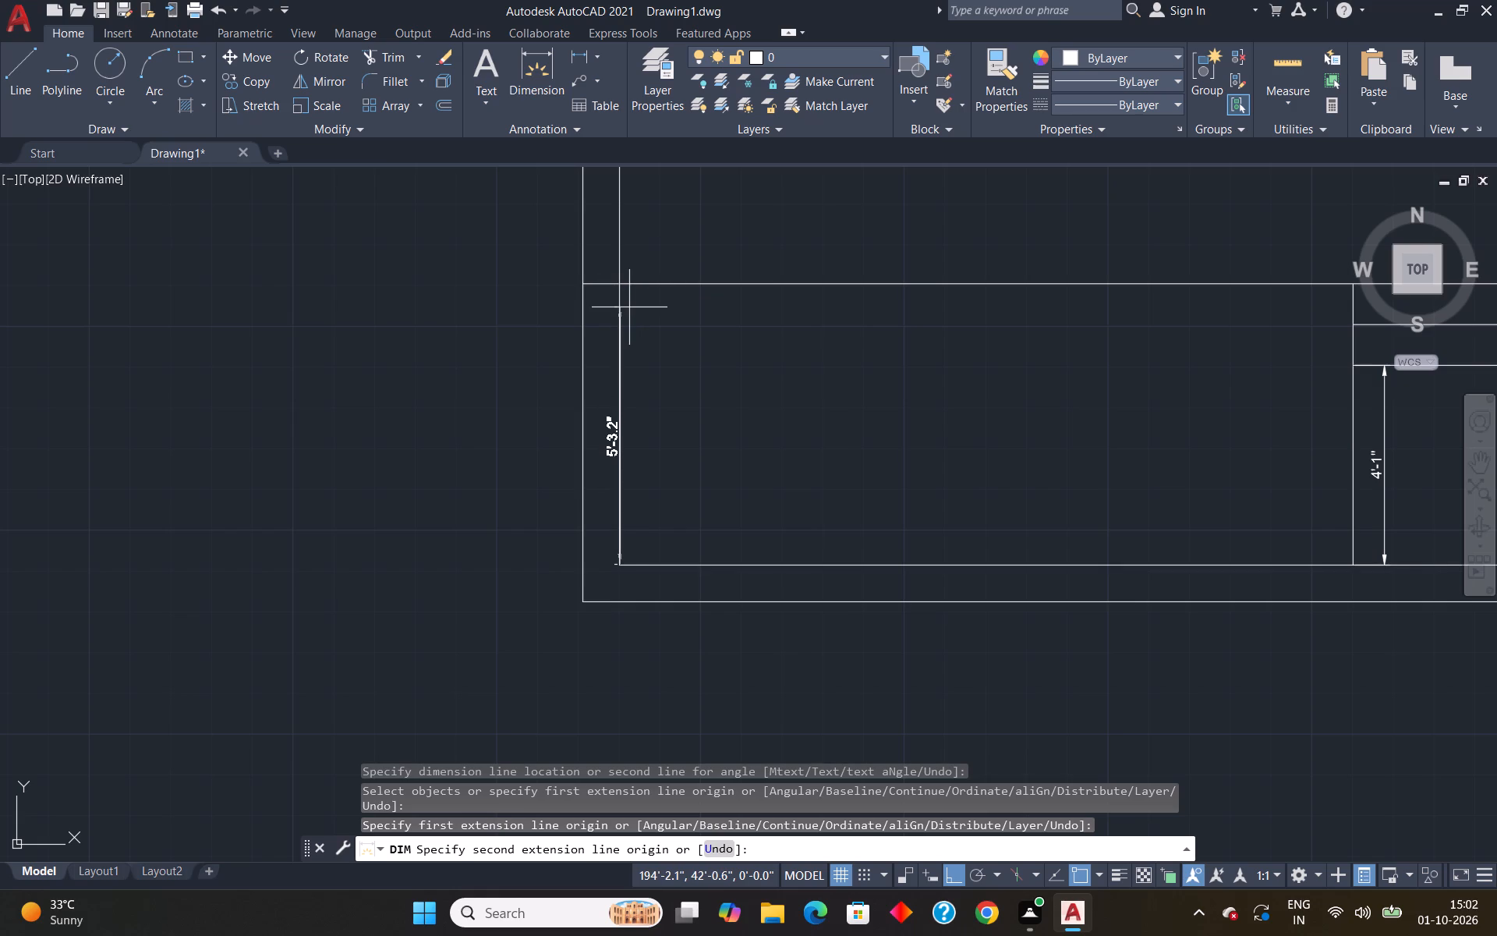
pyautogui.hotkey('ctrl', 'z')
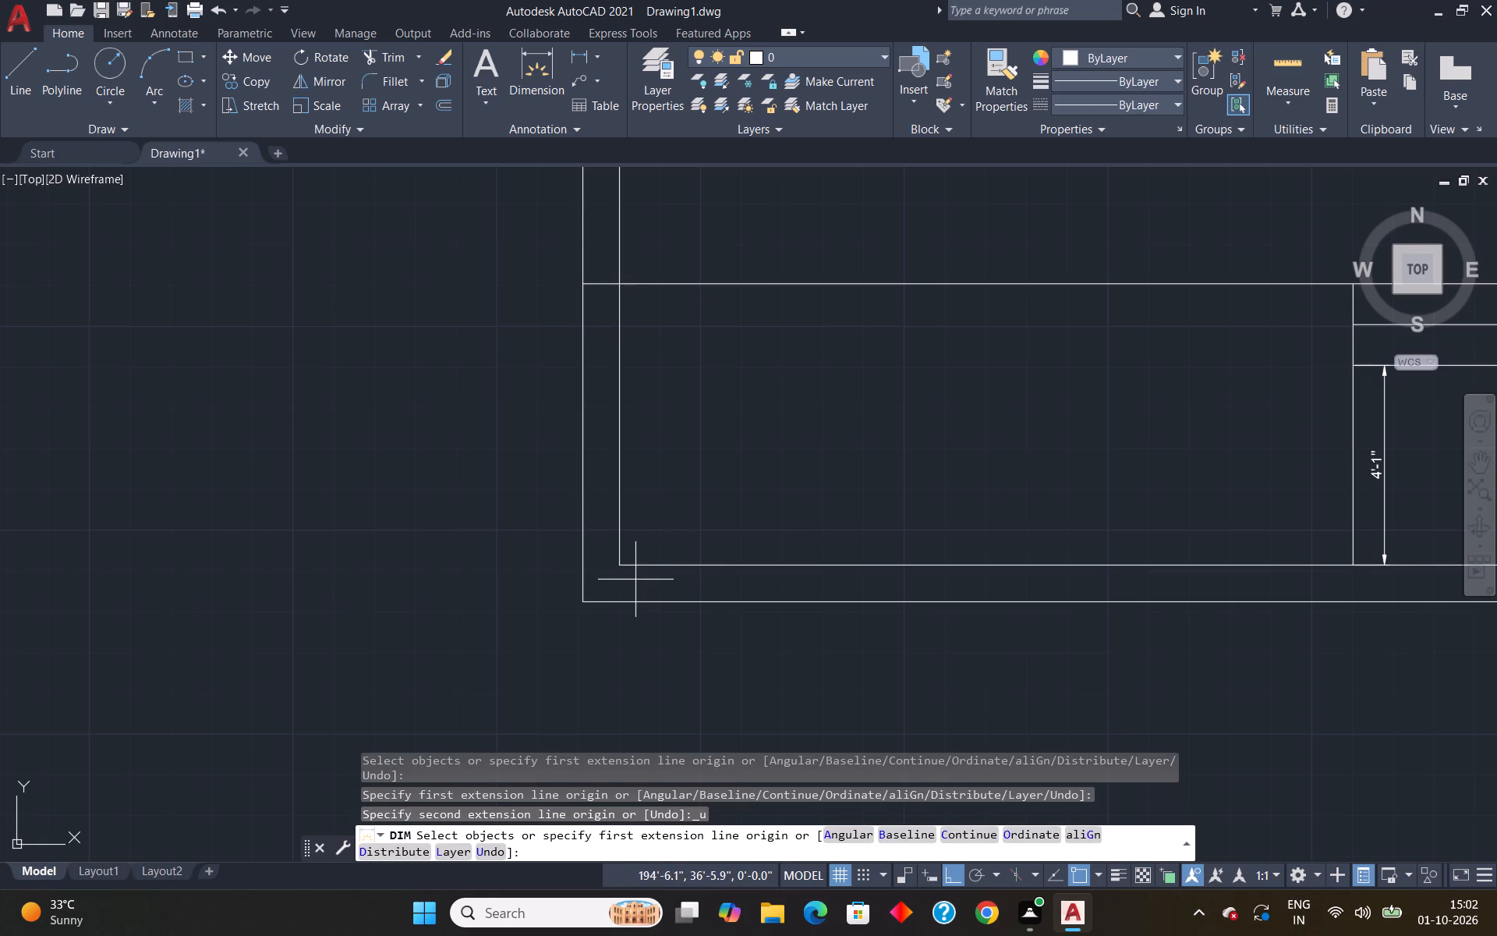
# Dimension the southwest space's depth from the outer southwest corner to its north line, placing the dimension line inside near the west wall.
pyautogui.click(585, 603)
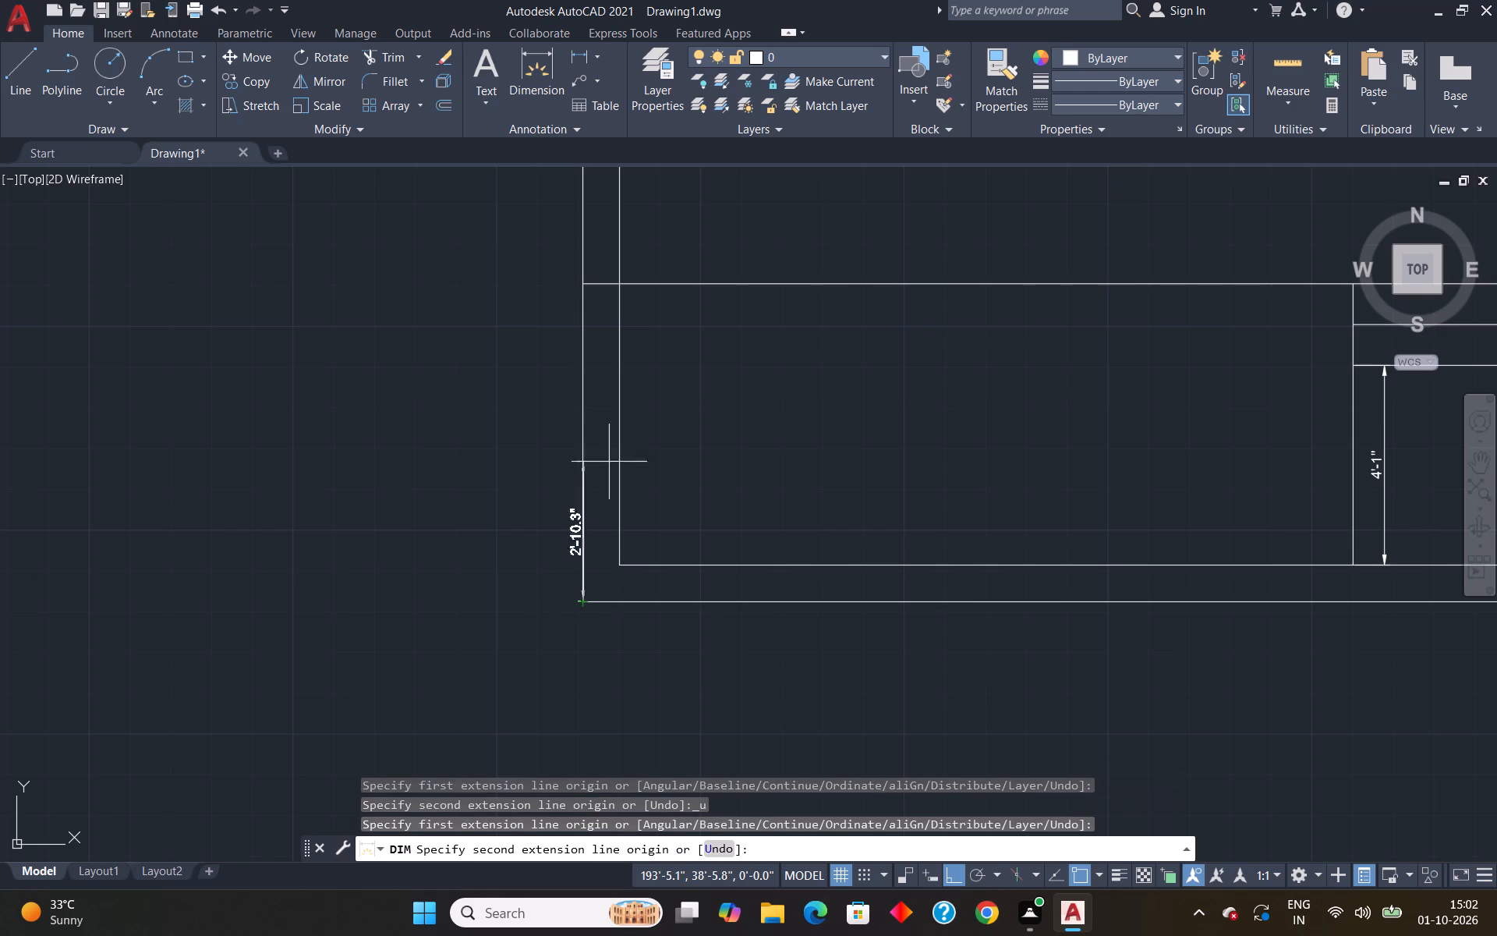
pyautogui.click(587, 281)
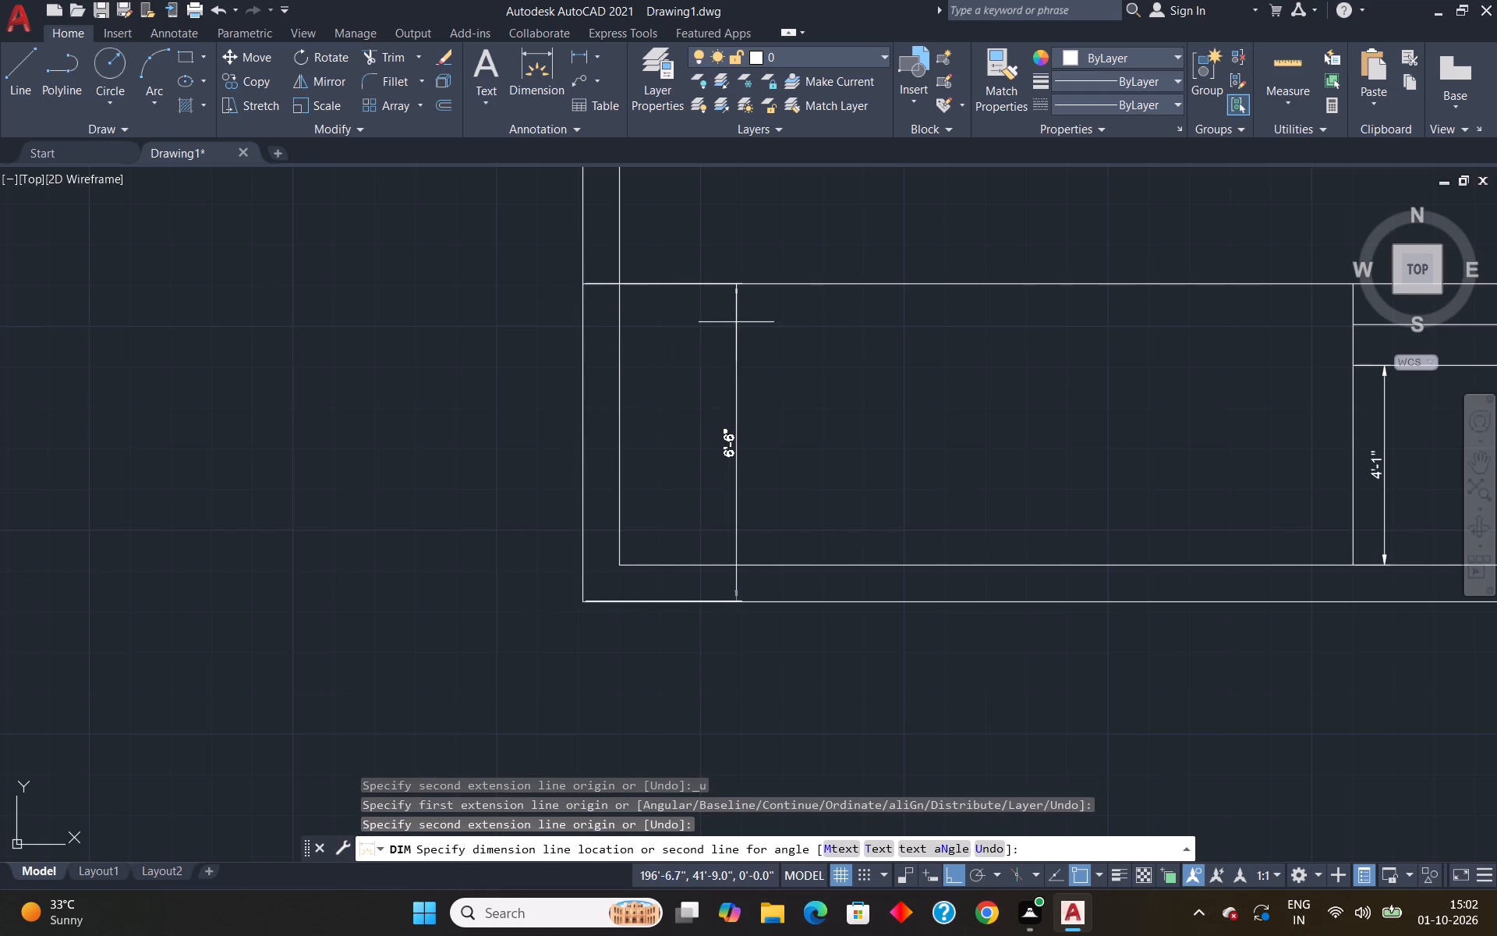
pyautogui.click(714, 315)
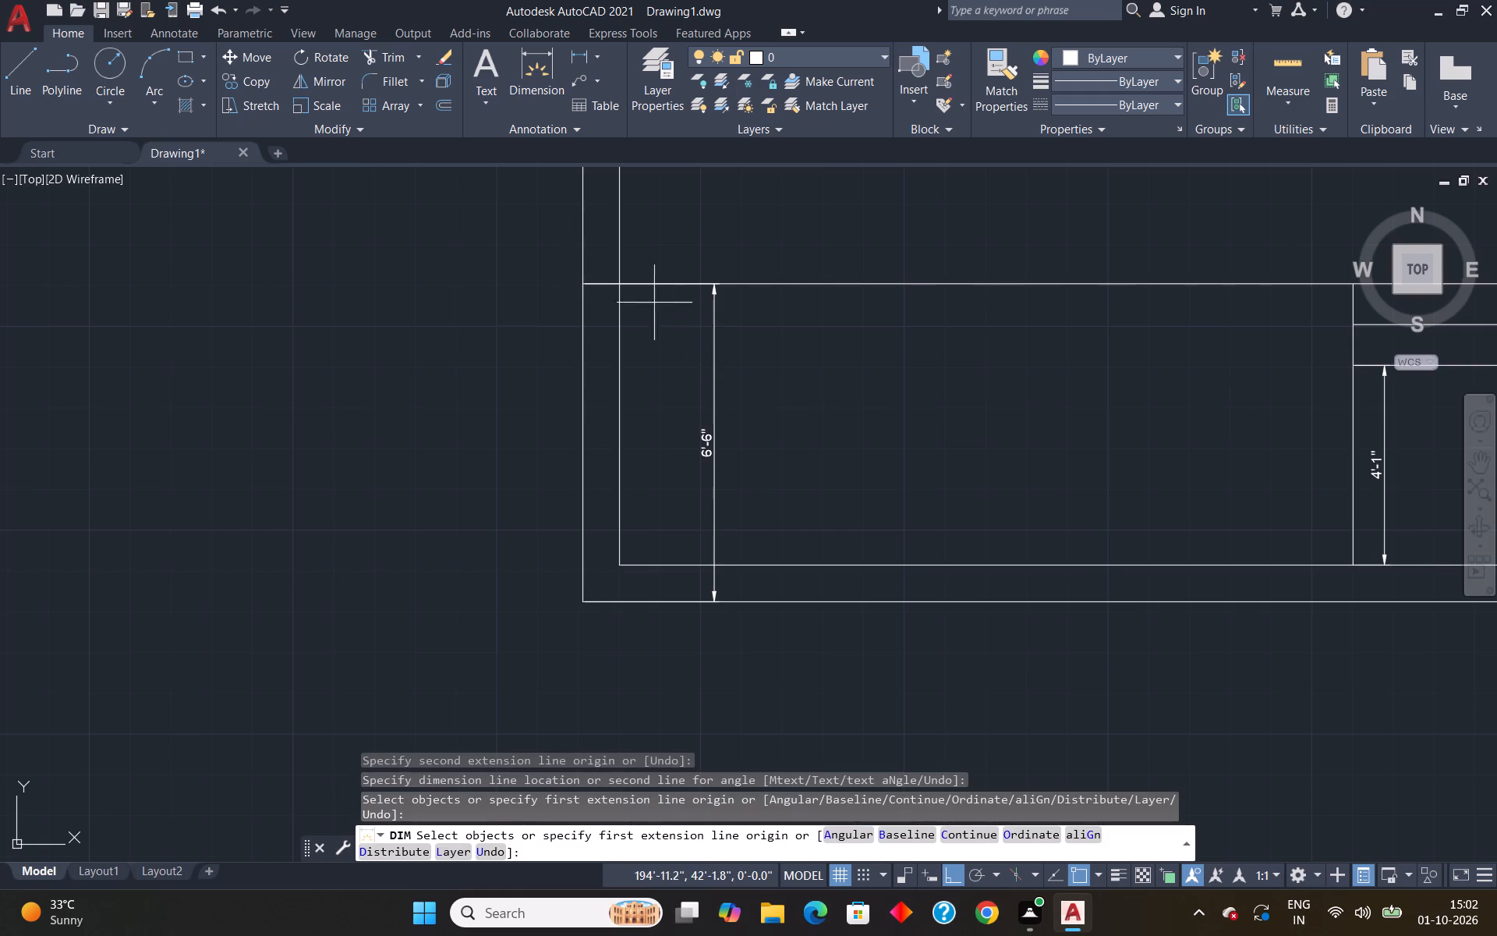
# Dimension the southwest space's width from the west wall's inner face to the entrance steps, placing the dimension line just below its north line.
pyautogui.click(618, 285)
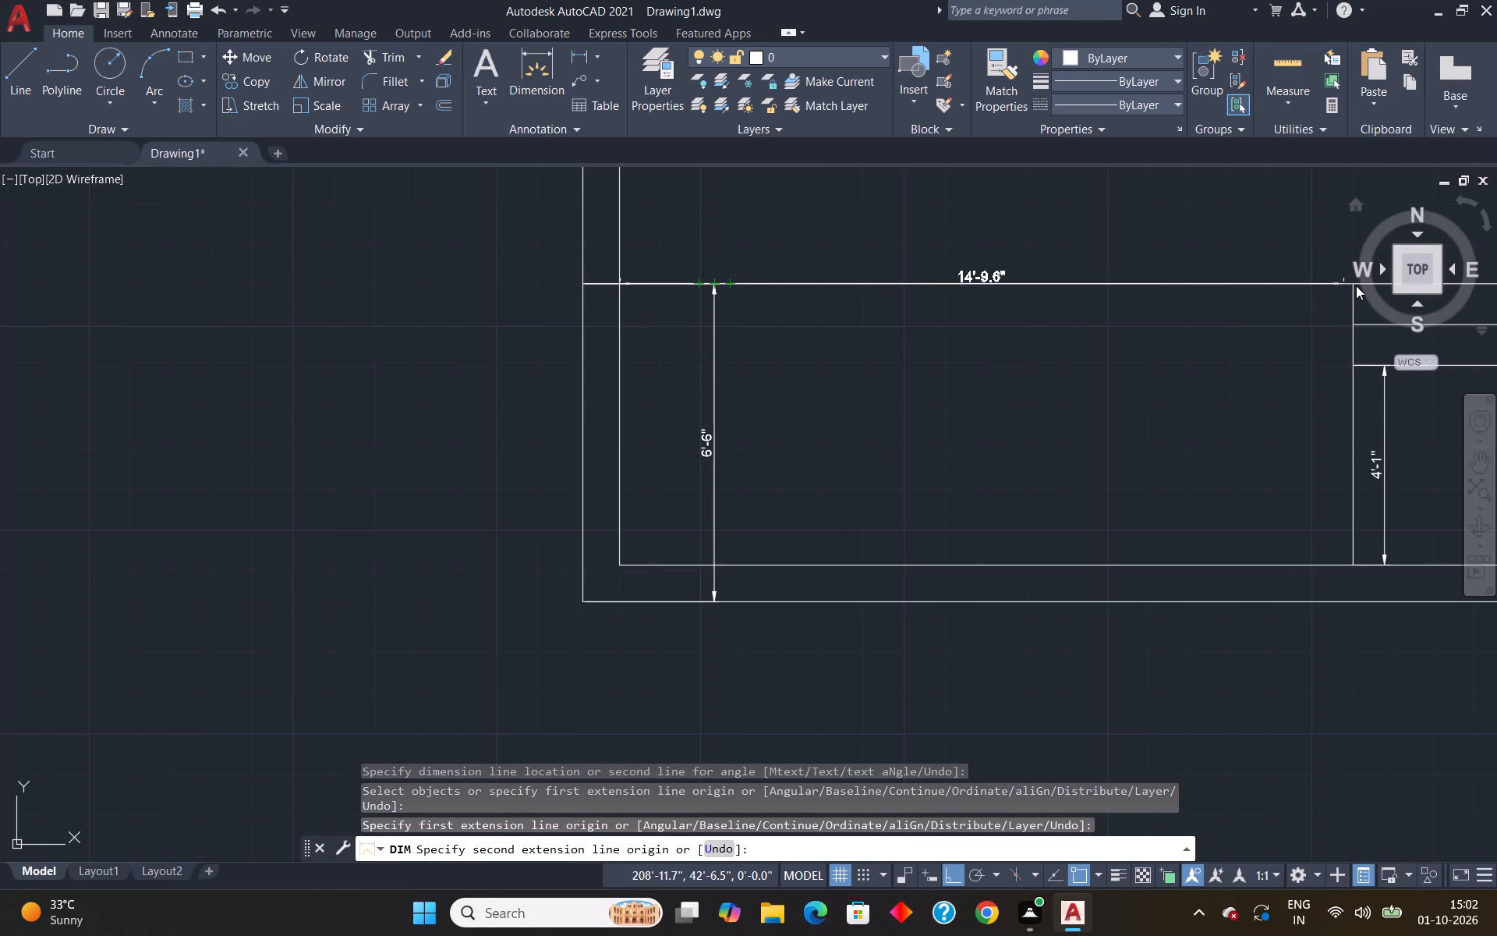
pyautogui.scroll(1, 1357, 282)
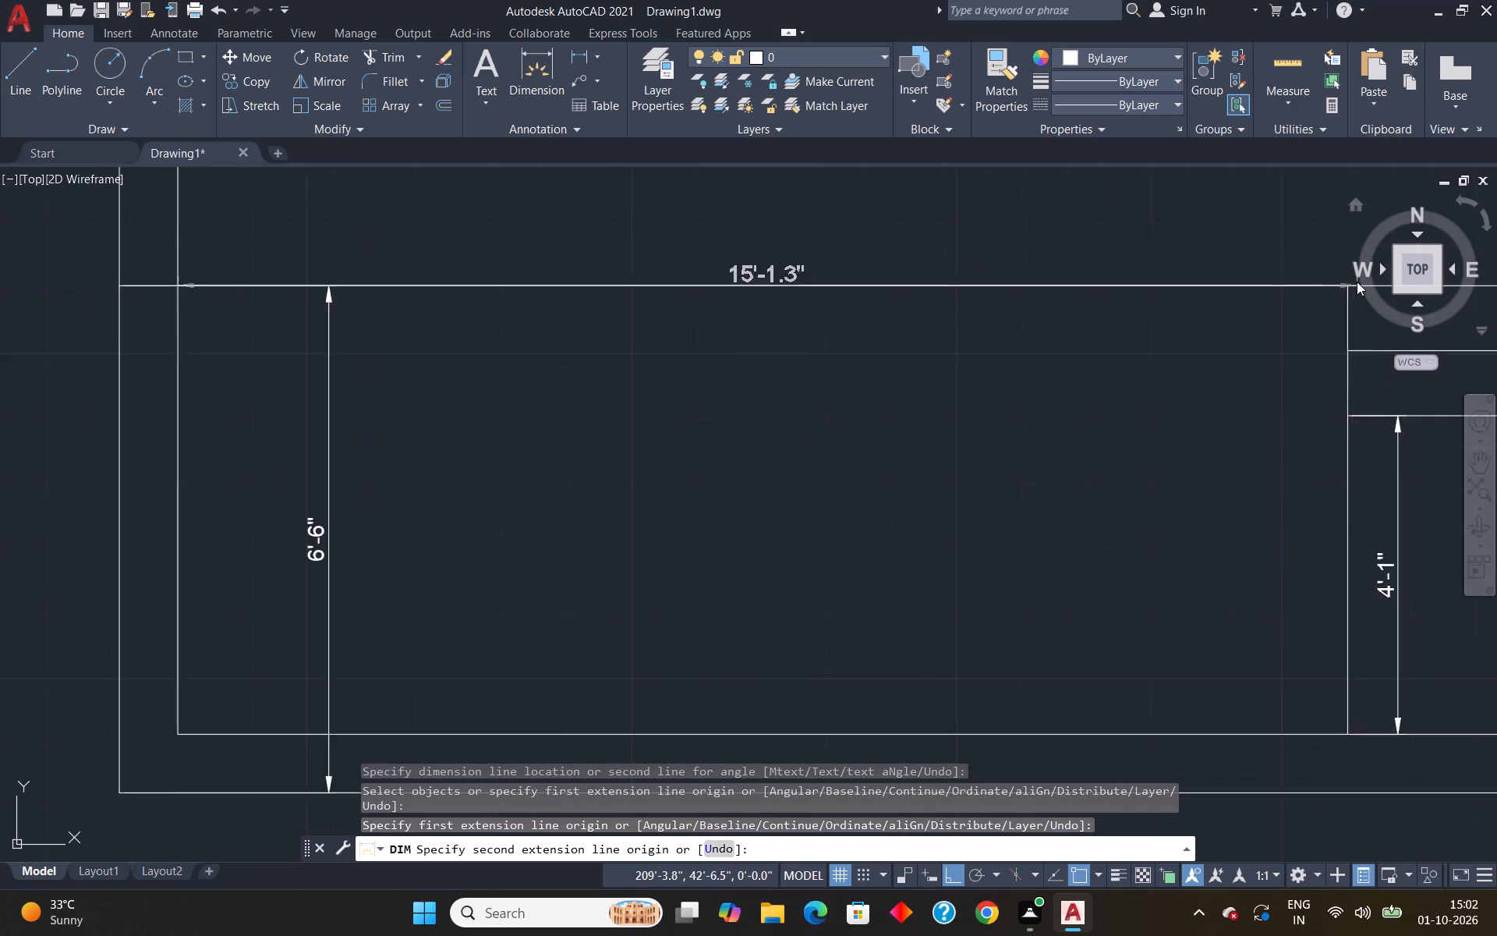
pyautogui.scroll(2, 1357, 282)
pyautogui.click(1326, 292)
pyautogui.scroll(-4, 1325, 307)
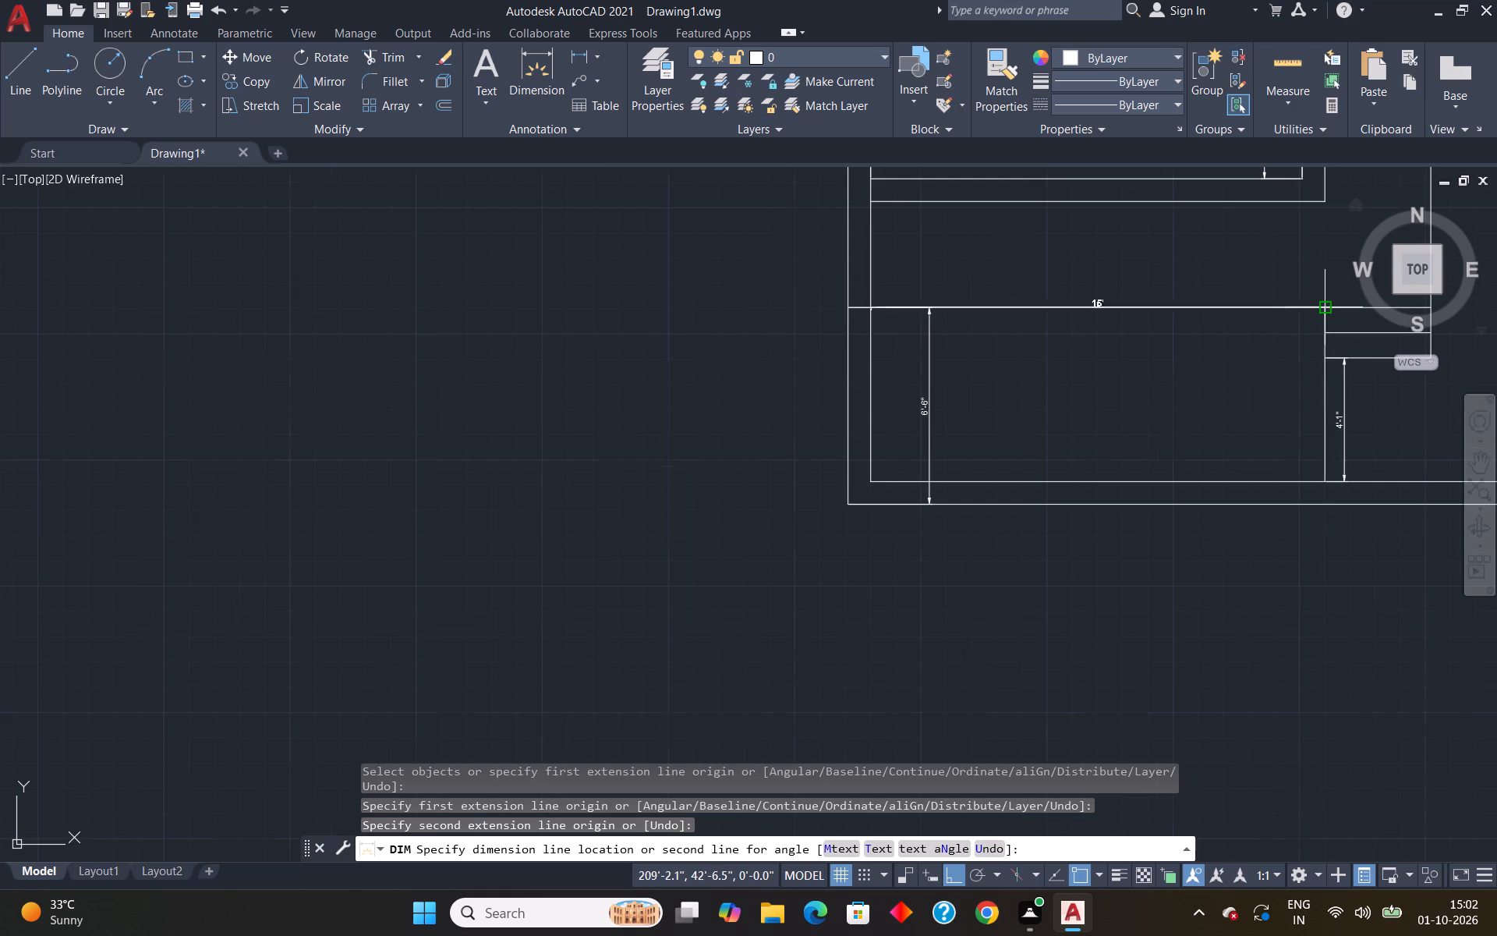
pyautogui.click(1325, 335)
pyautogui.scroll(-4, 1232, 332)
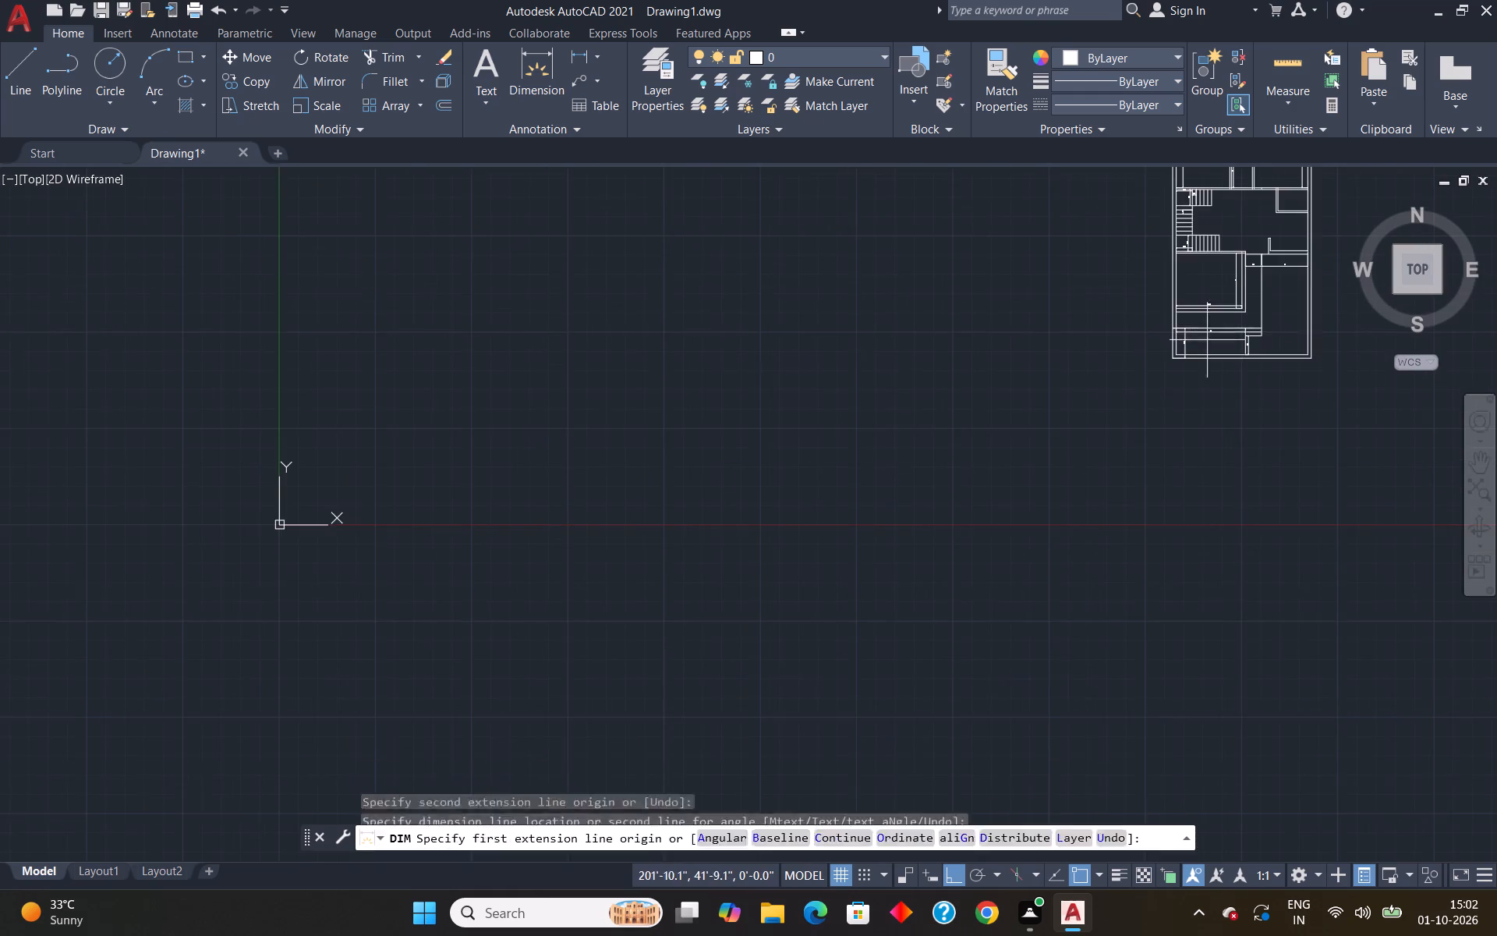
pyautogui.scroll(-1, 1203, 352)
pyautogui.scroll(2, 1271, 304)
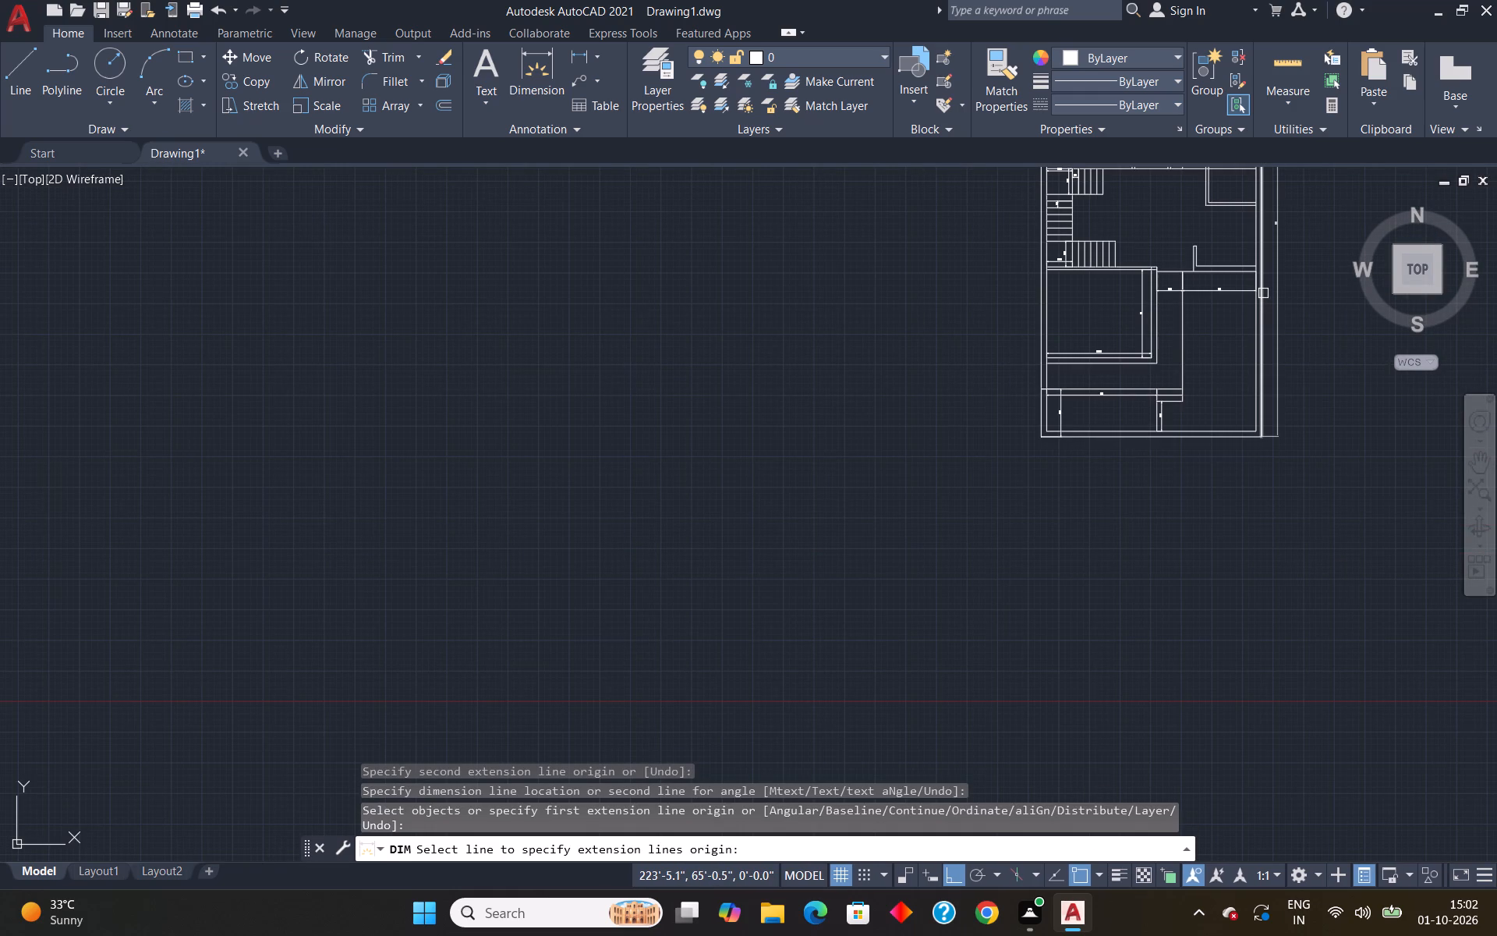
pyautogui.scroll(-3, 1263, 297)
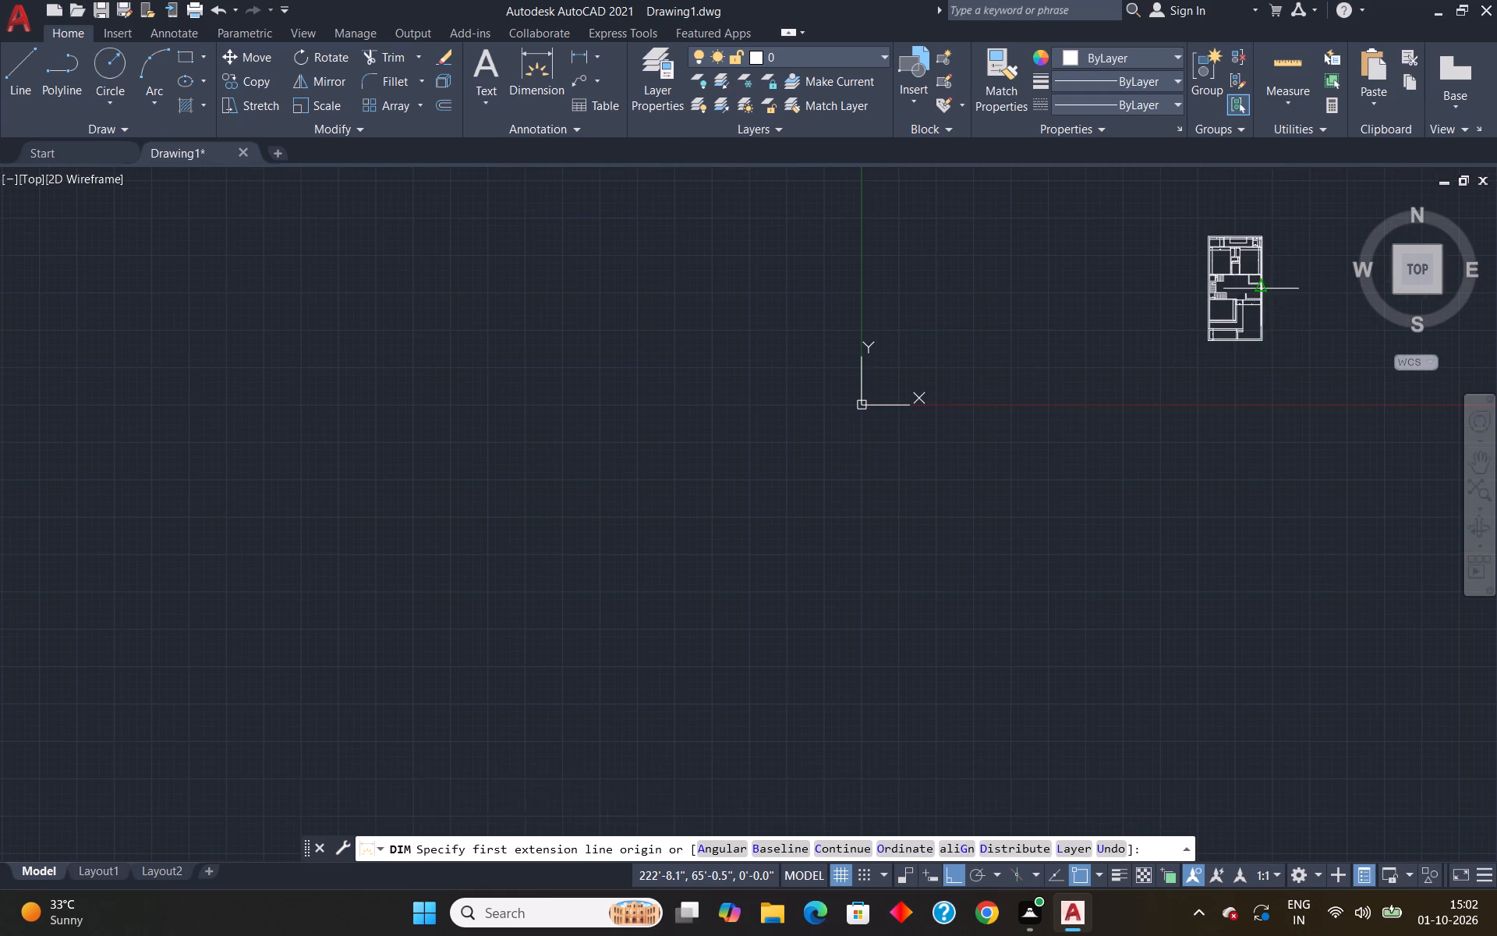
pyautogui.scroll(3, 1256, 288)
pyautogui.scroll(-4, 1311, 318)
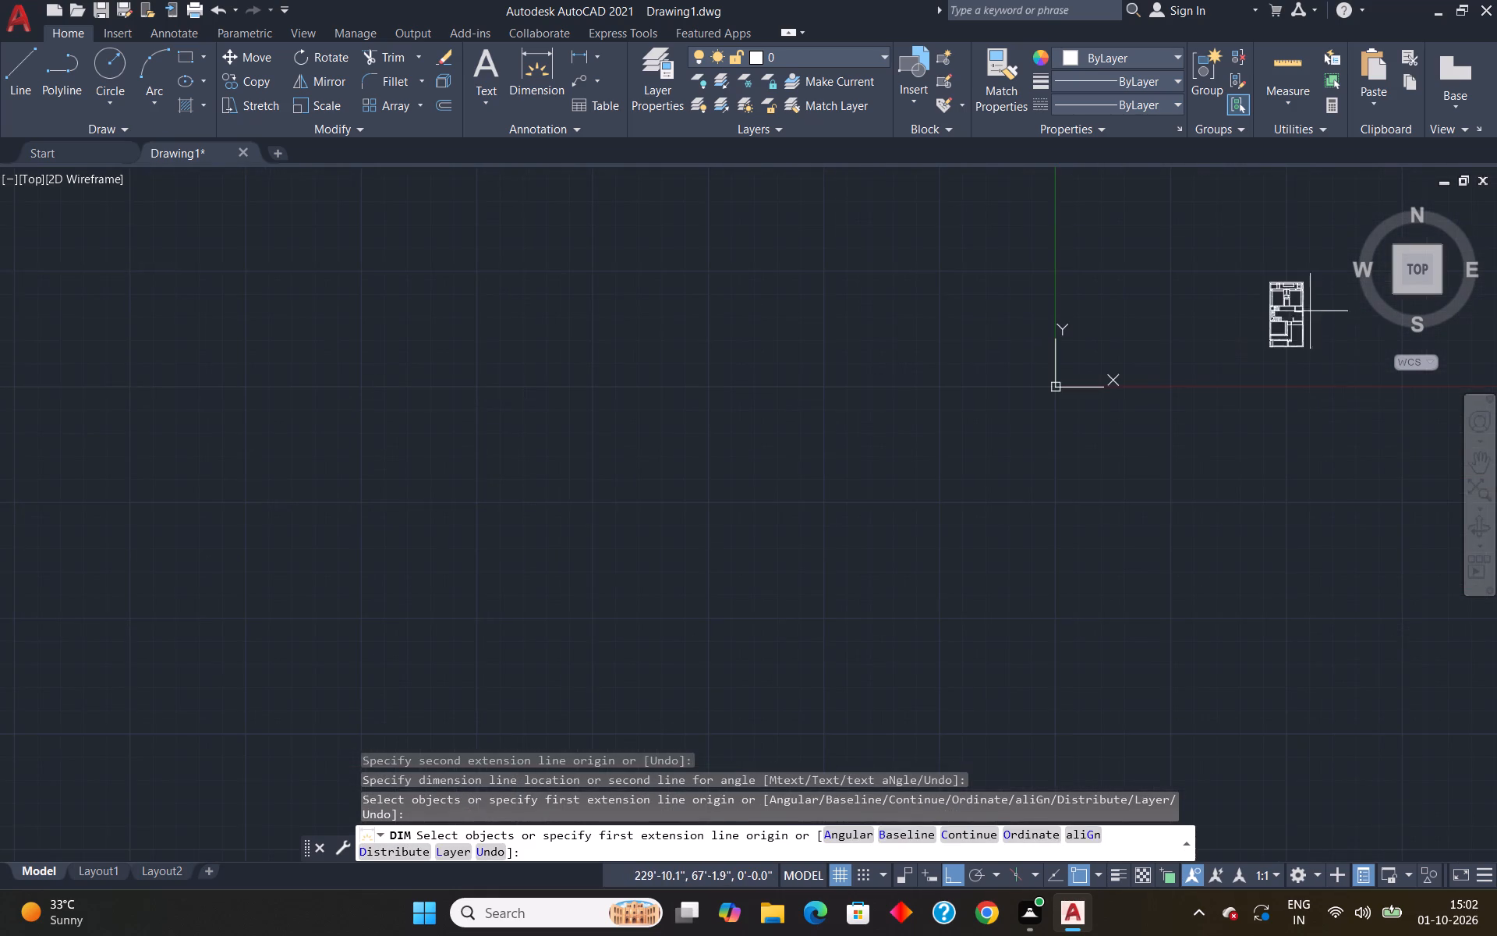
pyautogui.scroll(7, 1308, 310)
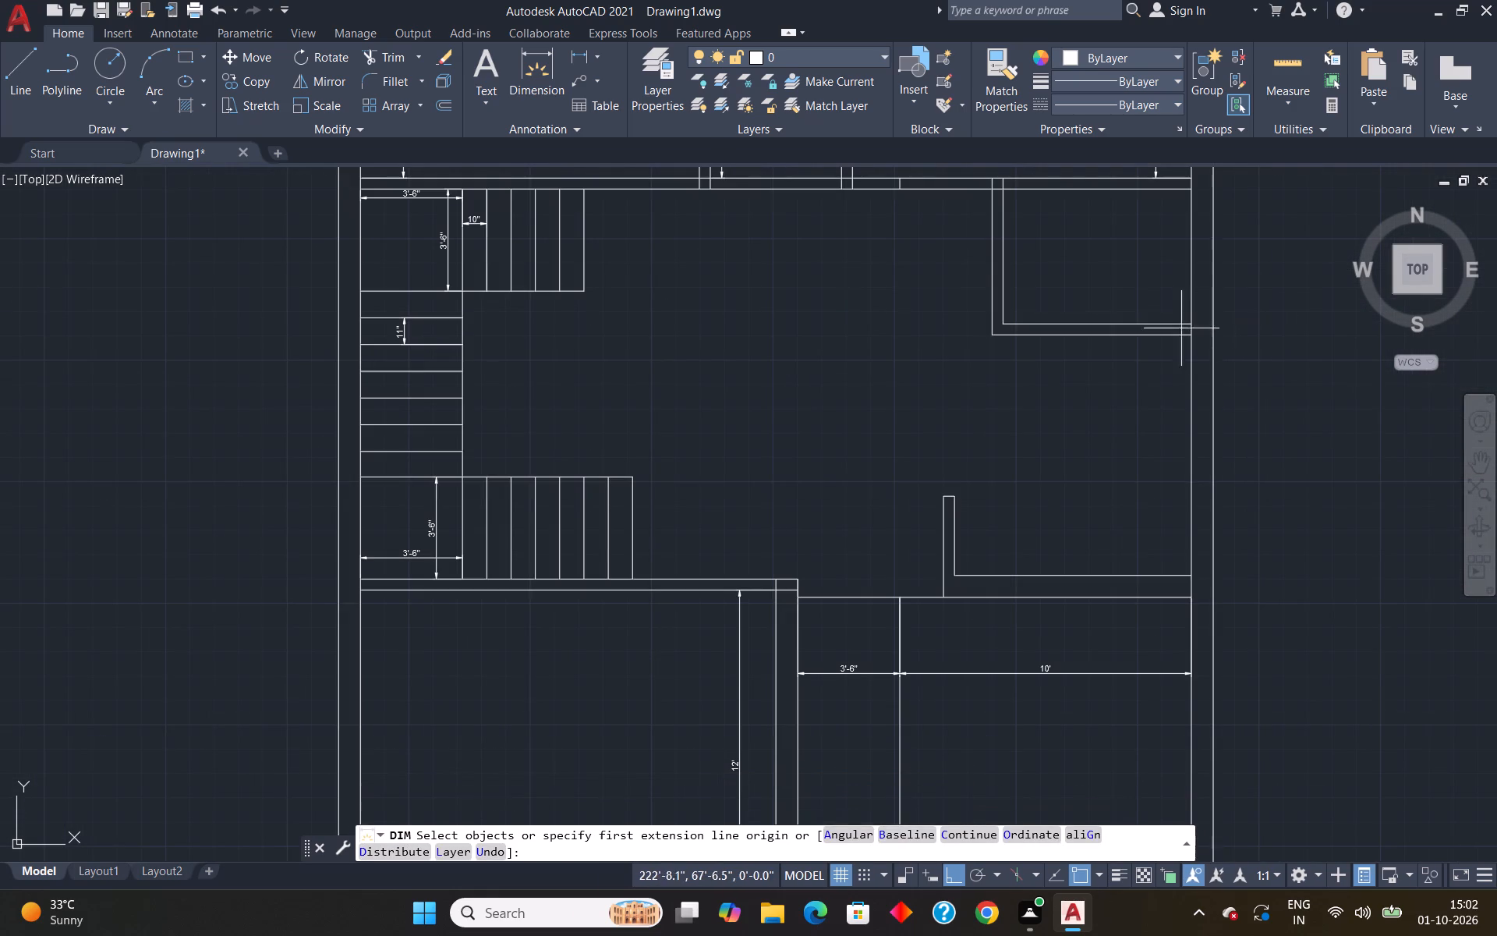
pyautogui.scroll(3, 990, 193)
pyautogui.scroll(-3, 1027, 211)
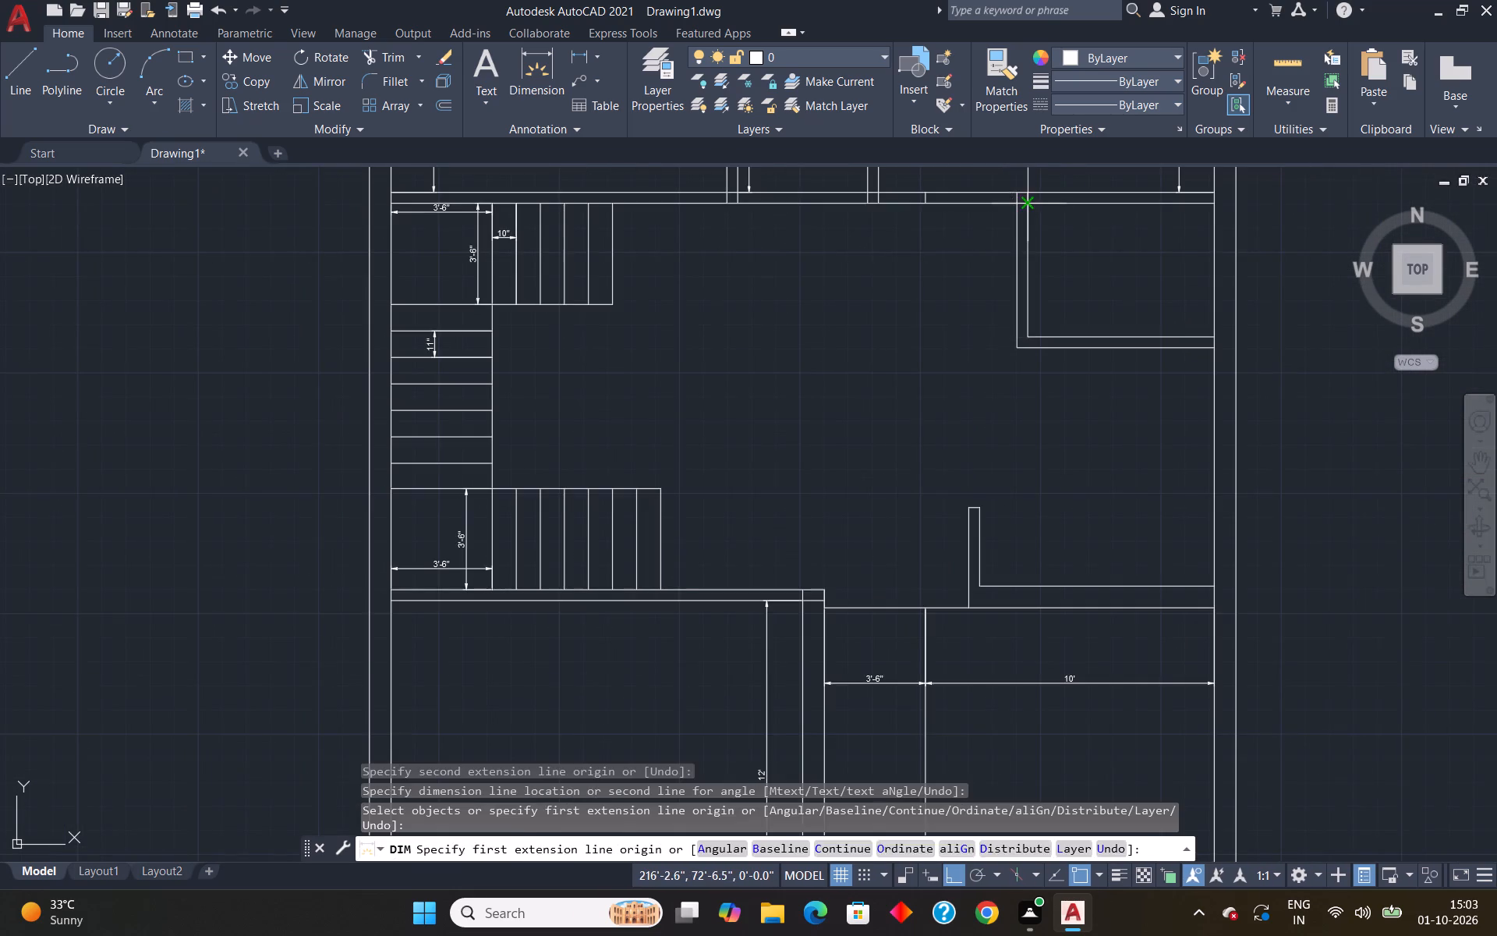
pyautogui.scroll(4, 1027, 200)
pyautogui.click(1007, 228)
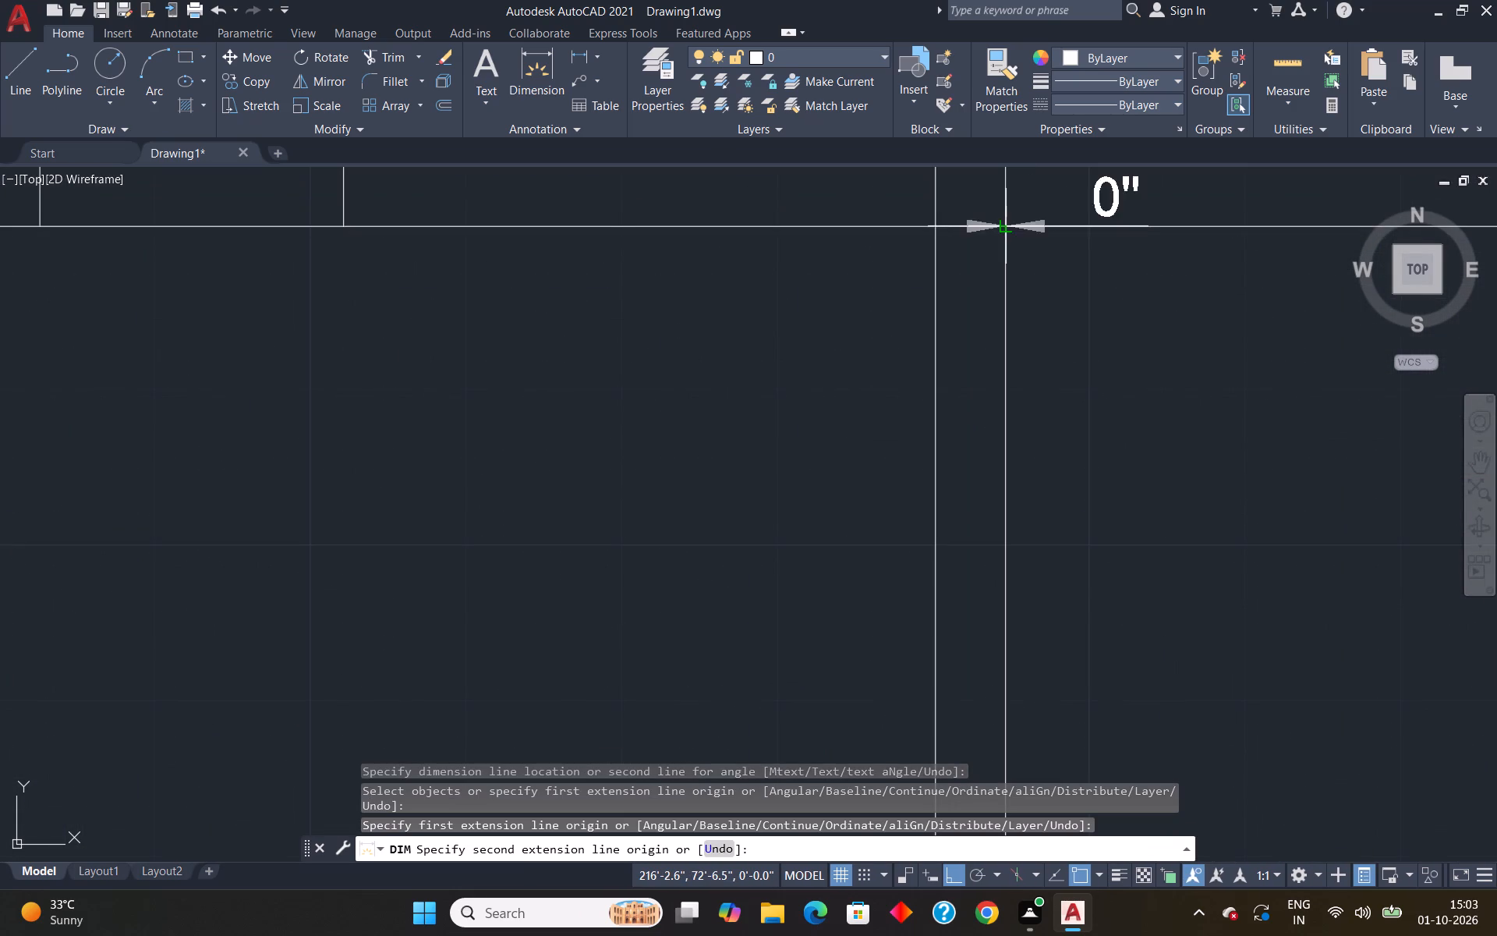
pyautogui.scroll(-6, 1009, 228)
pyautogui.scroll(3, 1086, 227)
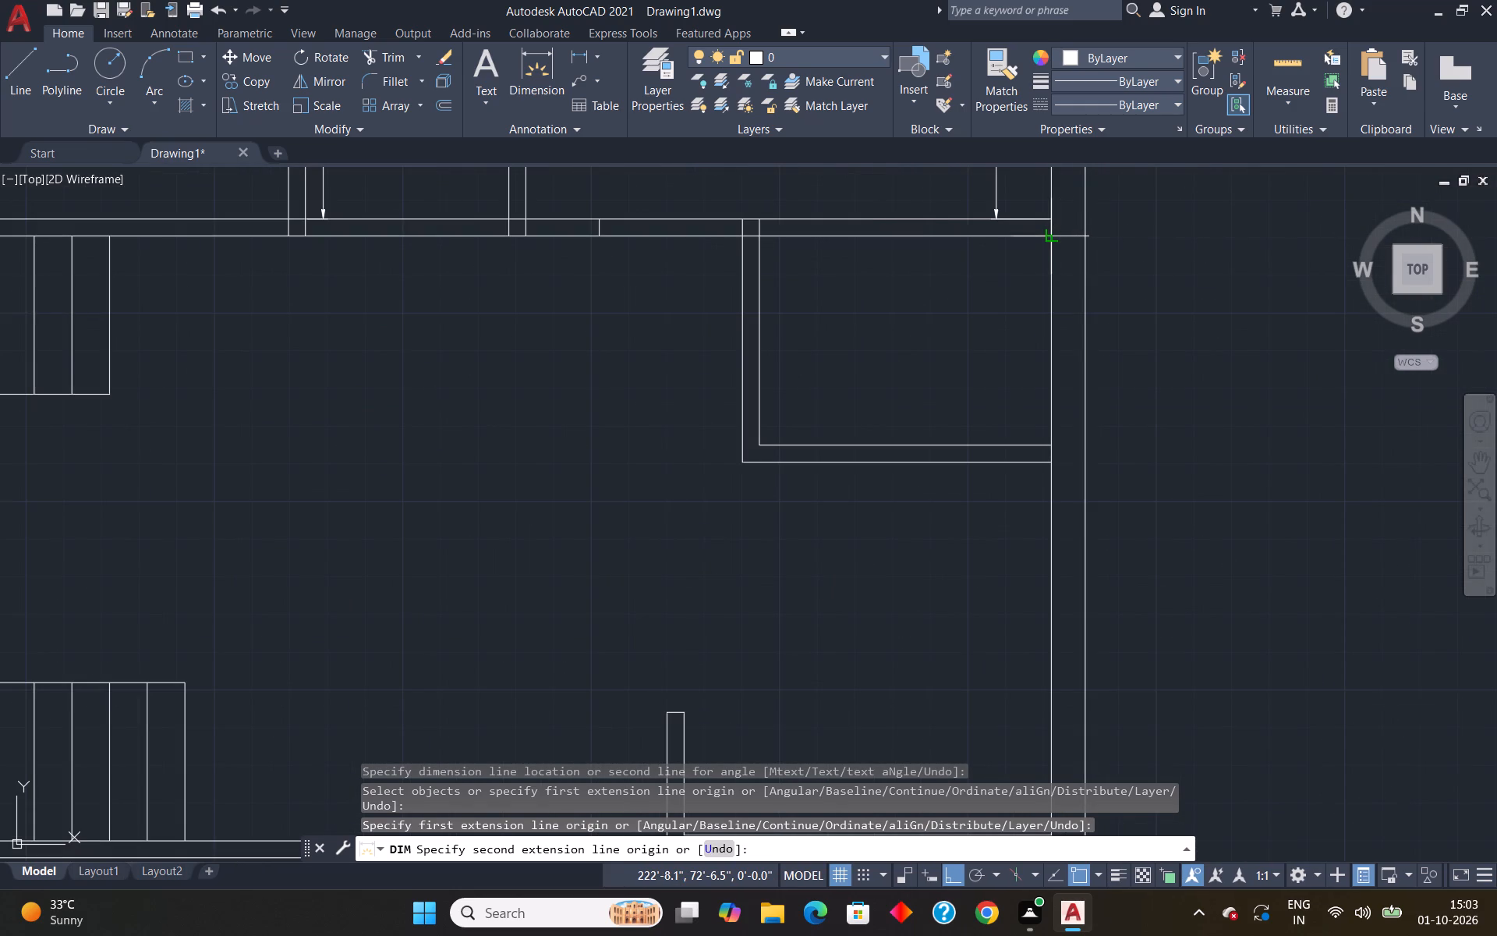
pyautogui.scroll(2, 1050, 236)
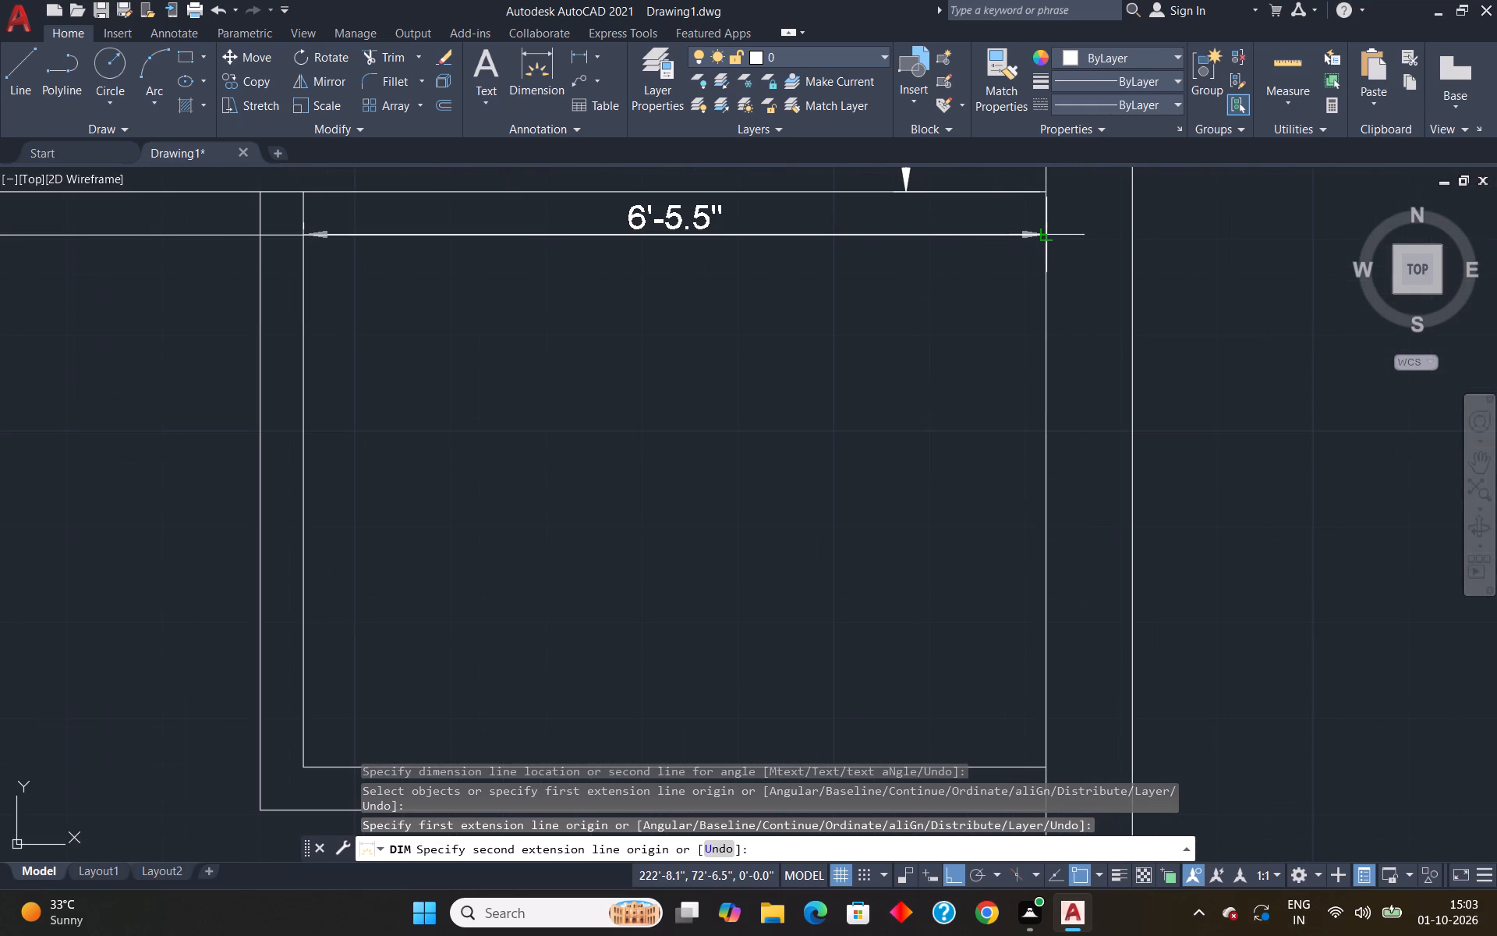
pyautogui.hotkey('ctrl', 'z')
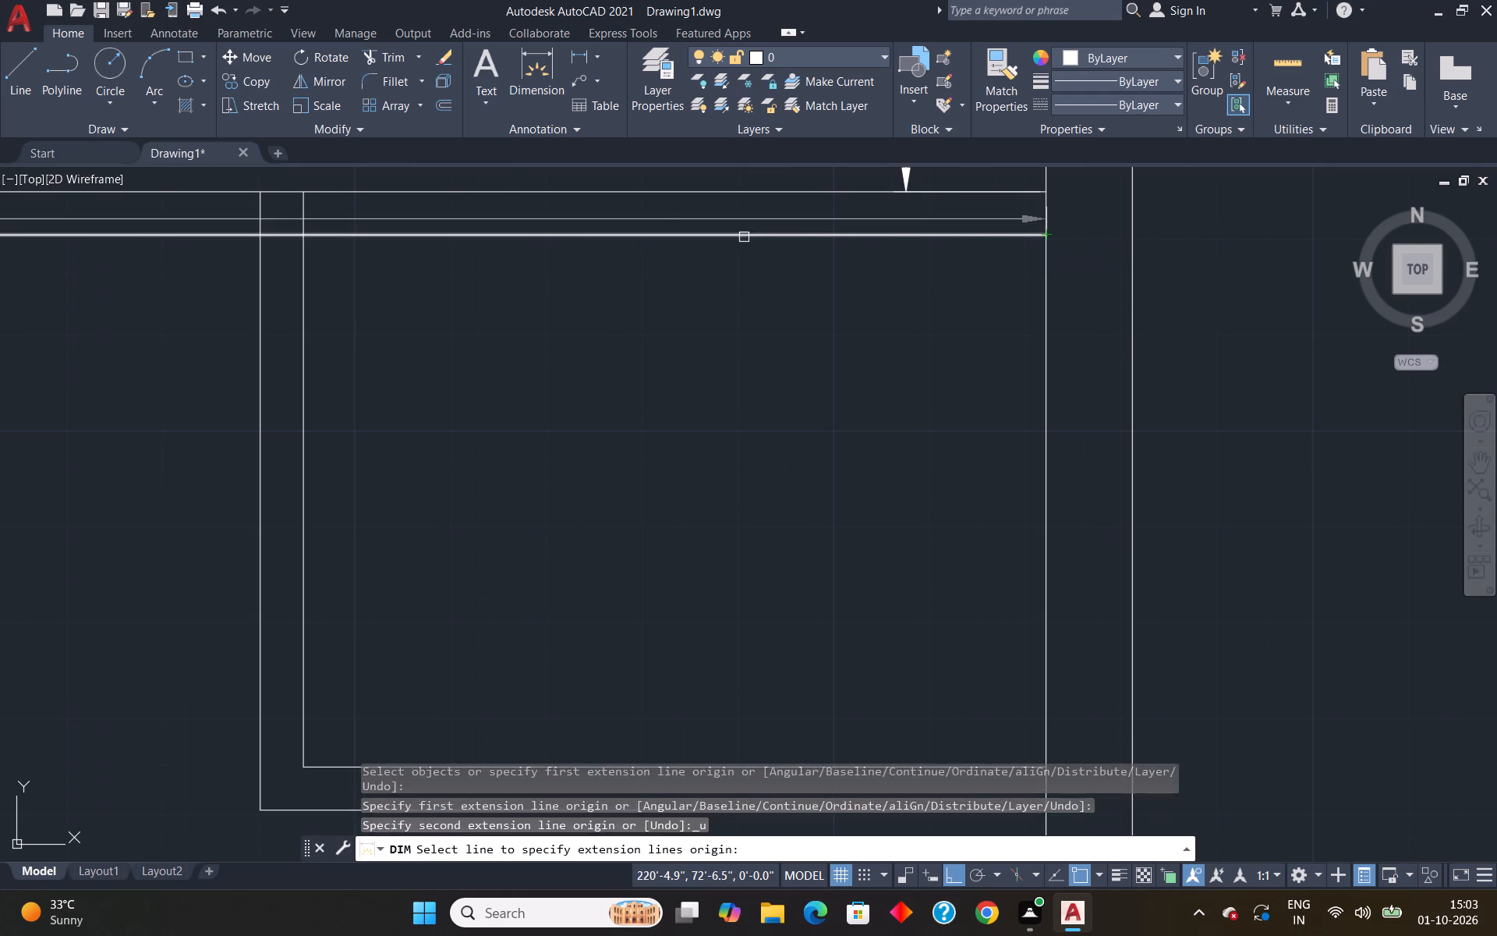
# Dimension the north-south inner depth of the small room northeast of the staircase hall, placing the dimension line just inside the east wall.
pyautogui.click(1046, 239)
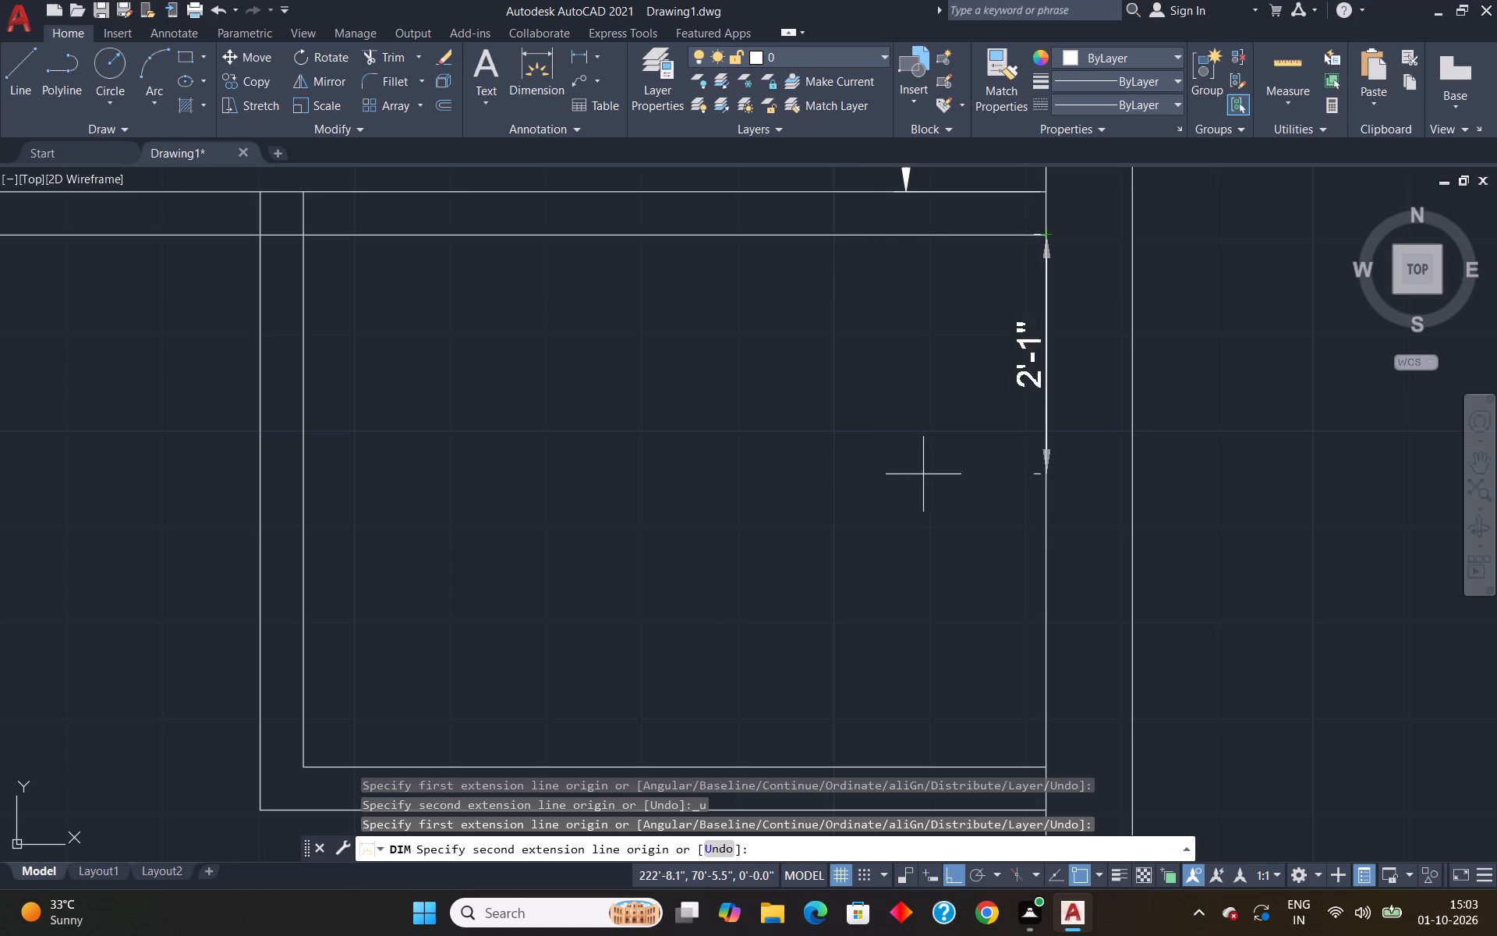
pyautogui.scroll(-3, 923, 474)
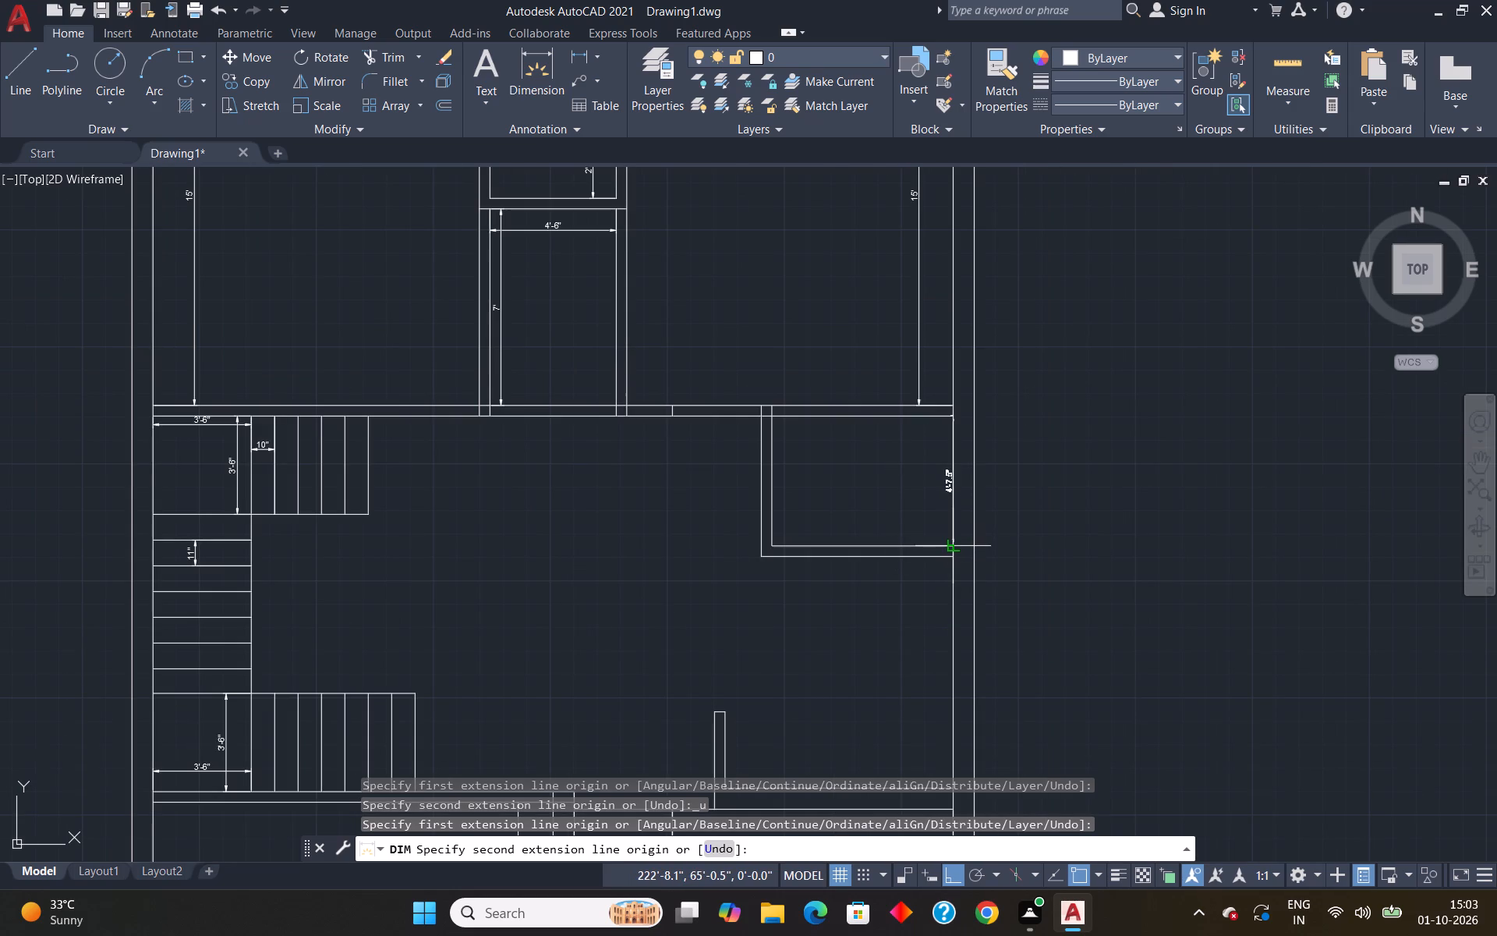
pyautogui.scroll(3, 951, 546)
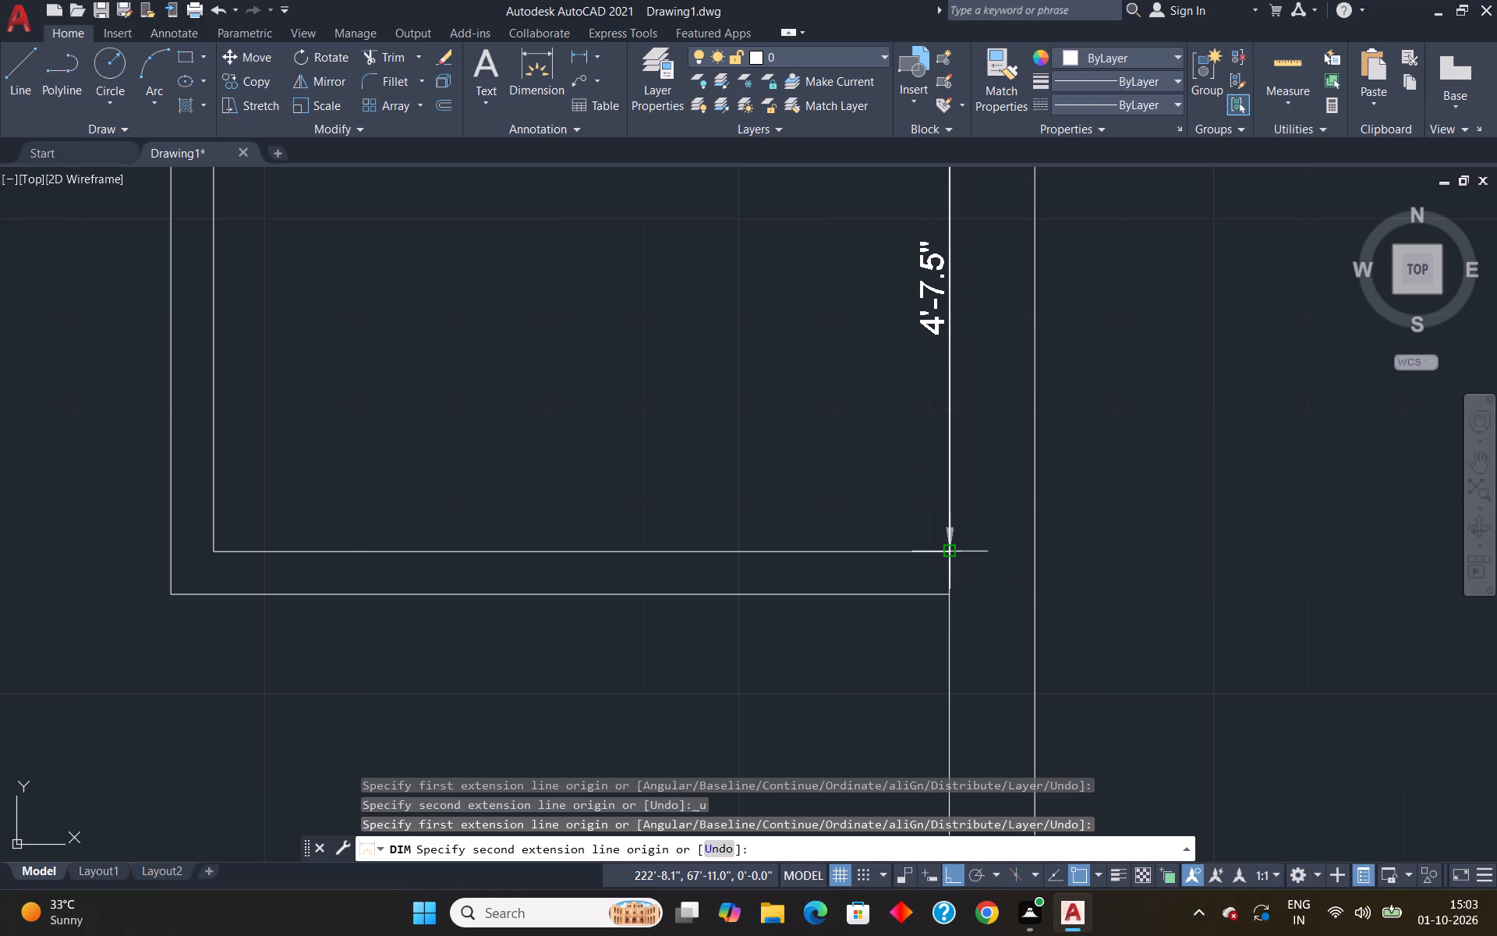
pyautogui.click(948, 555)
pyautogui.click(883, 537)
# Dimension the east-west inner width of the small room northeast of the staircase hall, placing the dimension line just below its north wall.
pyautogui.scroll(-4, 898, 525)
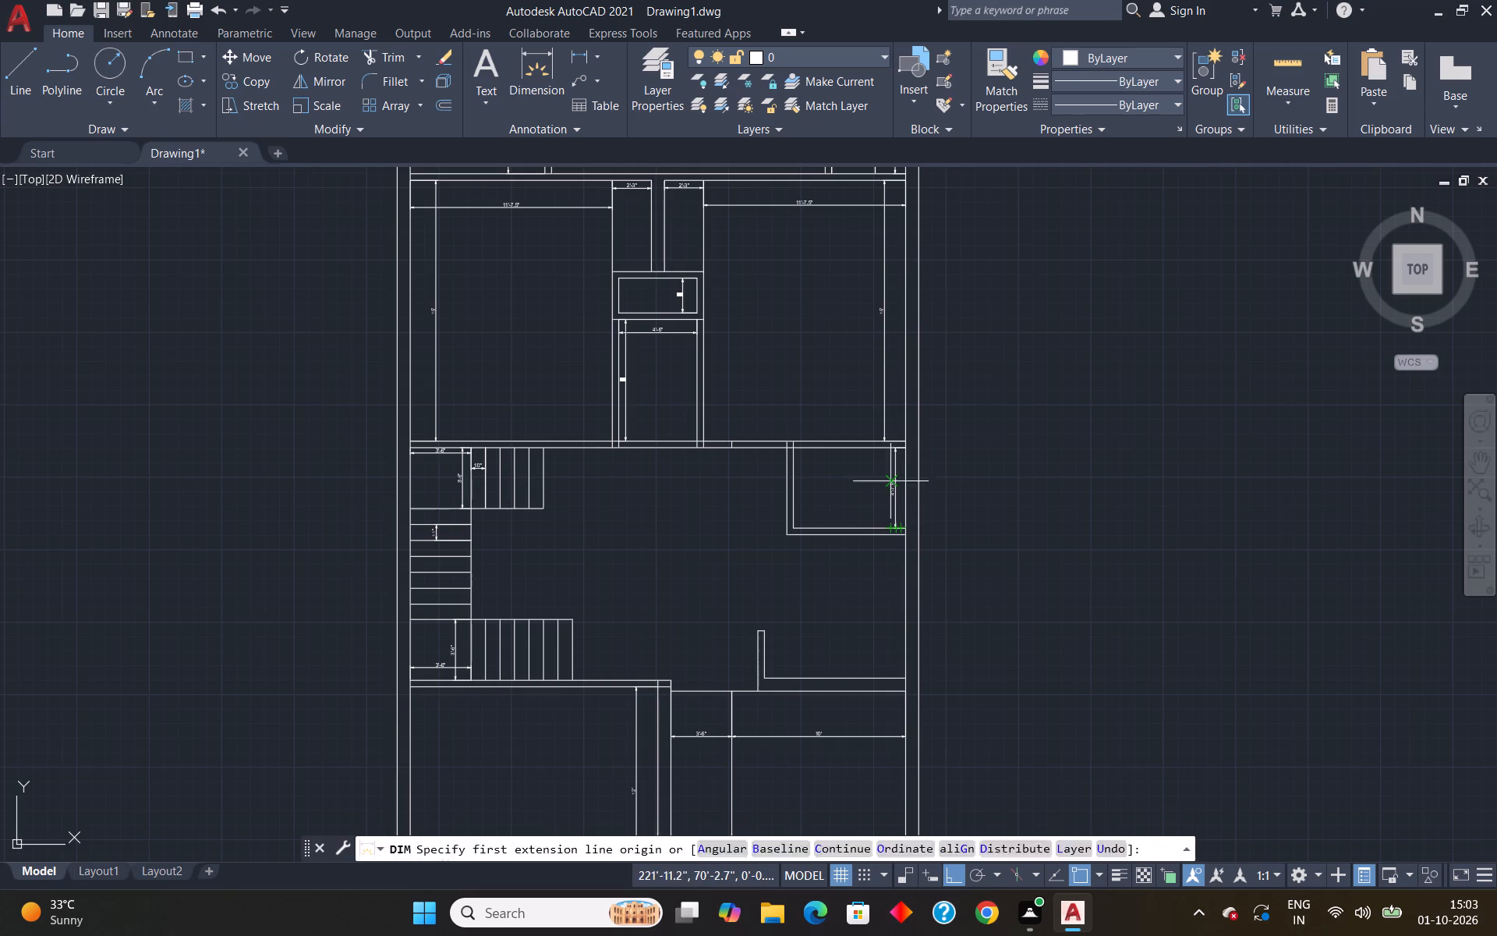
pyautogui.scroll(3, 862, 440)
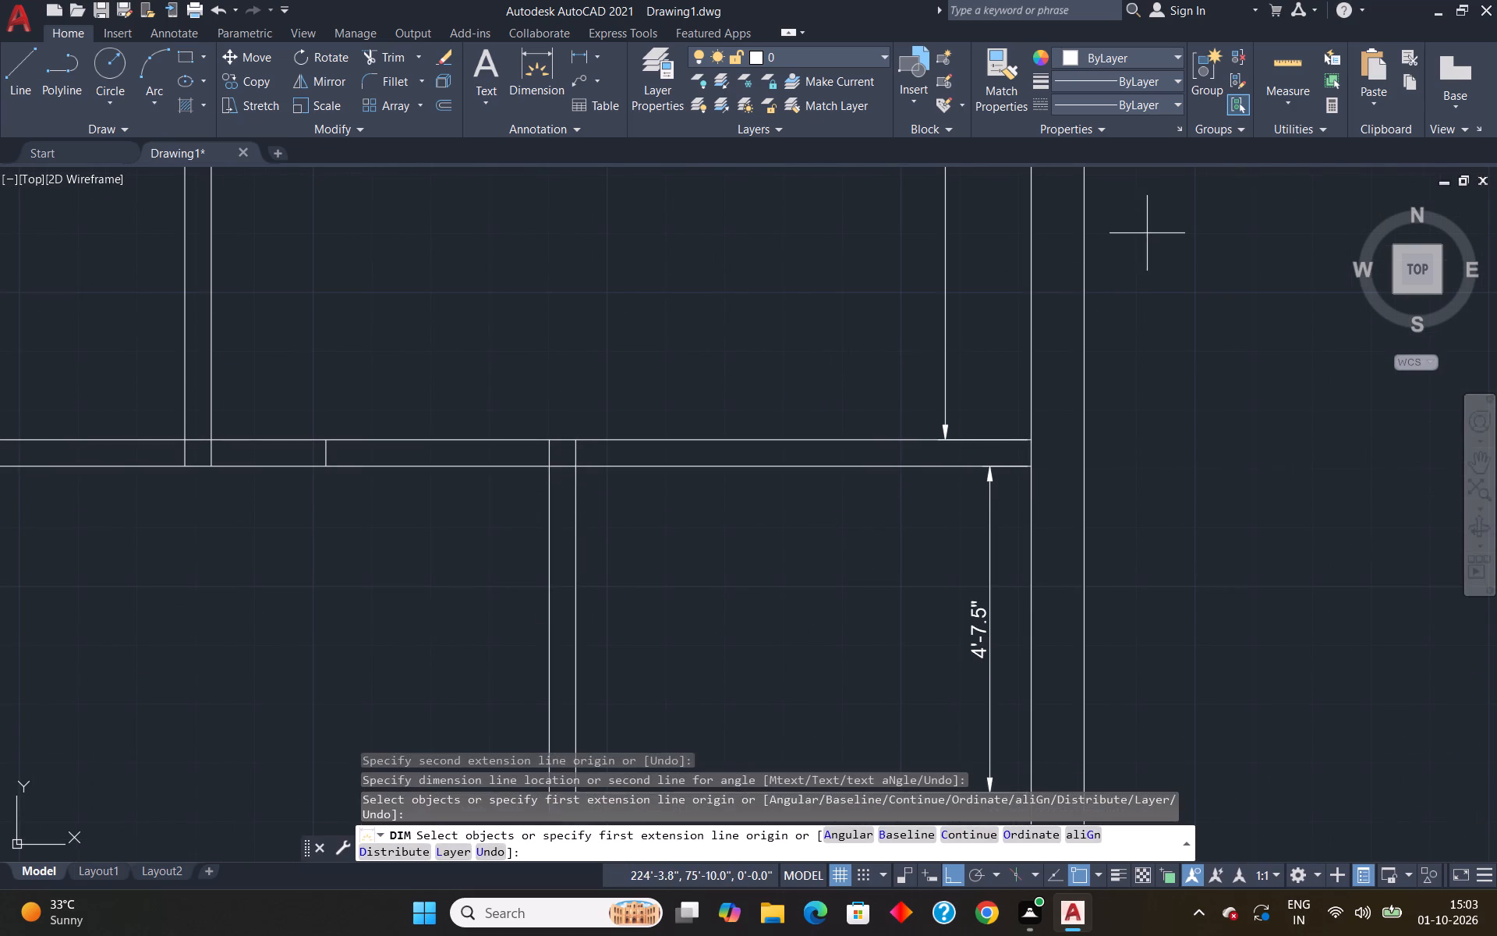
pyautogui.scroll(-4, 1146, 257)
pyautogui.scroll(4, 1006, 296)
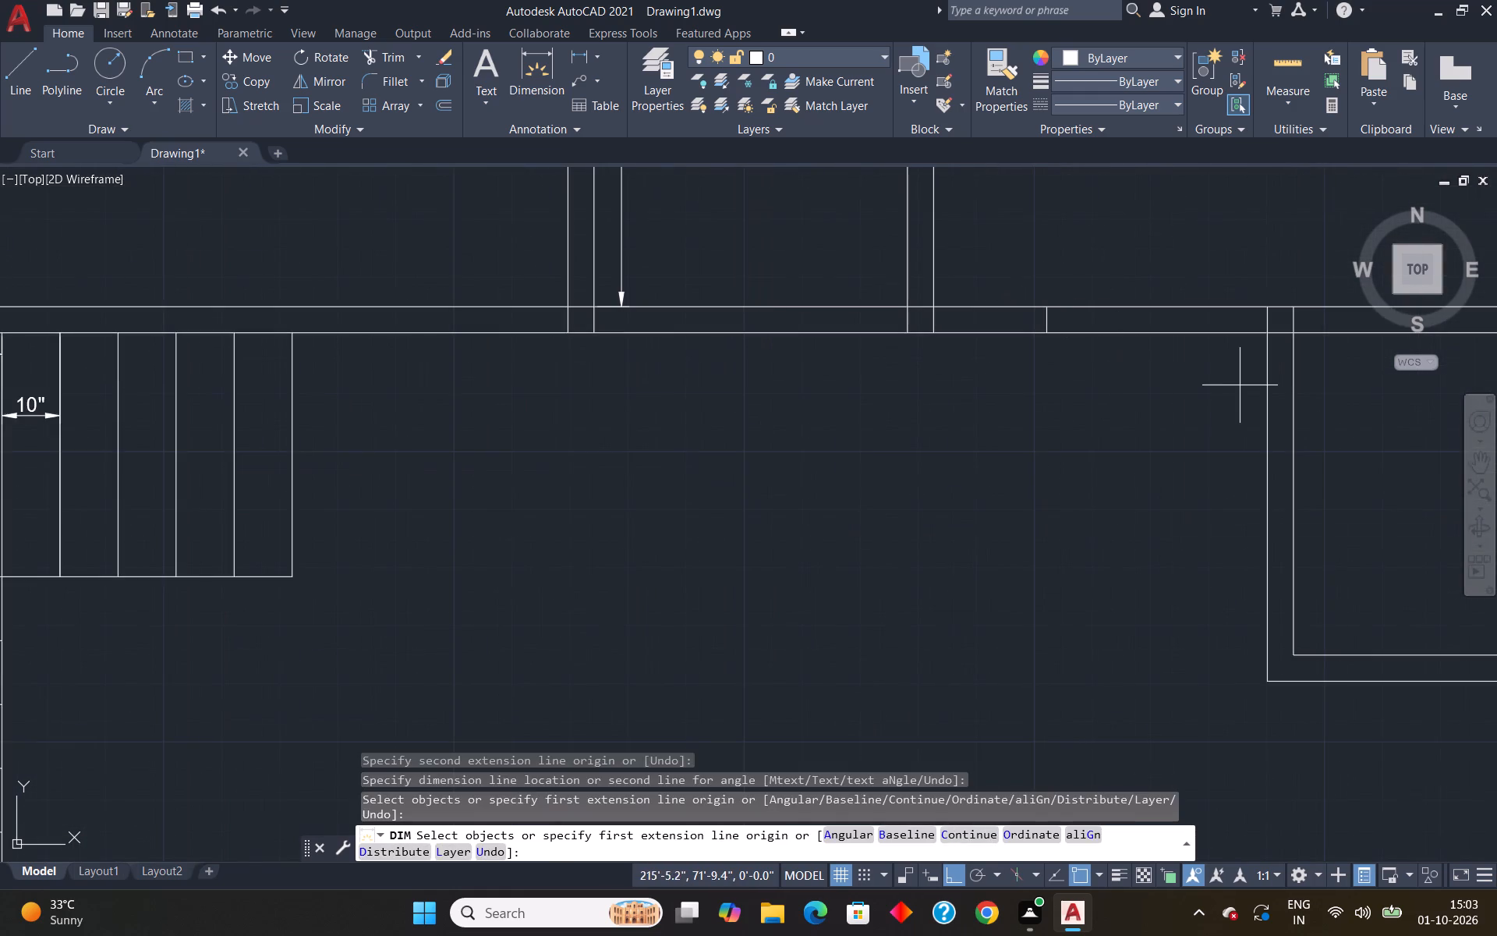
pyautogui.scroll(-3, 1240, 385)
pyautogui.scroll(4, 1303, 381)
pyautogui.scroll(-5, 885, 356)
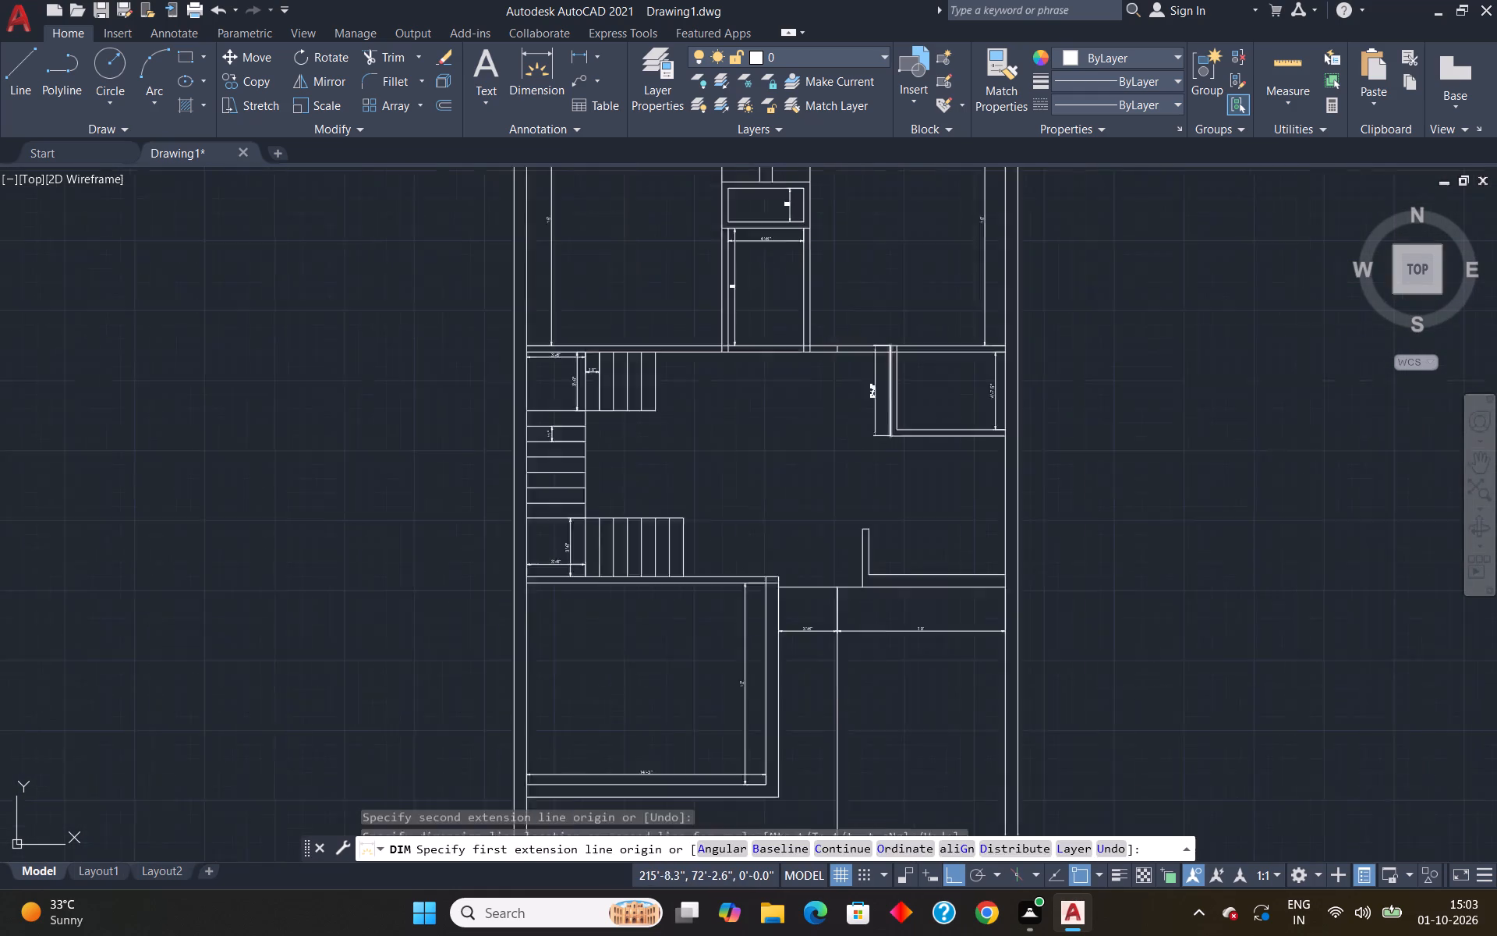
pyautogui.scroll(4, 891, 352)
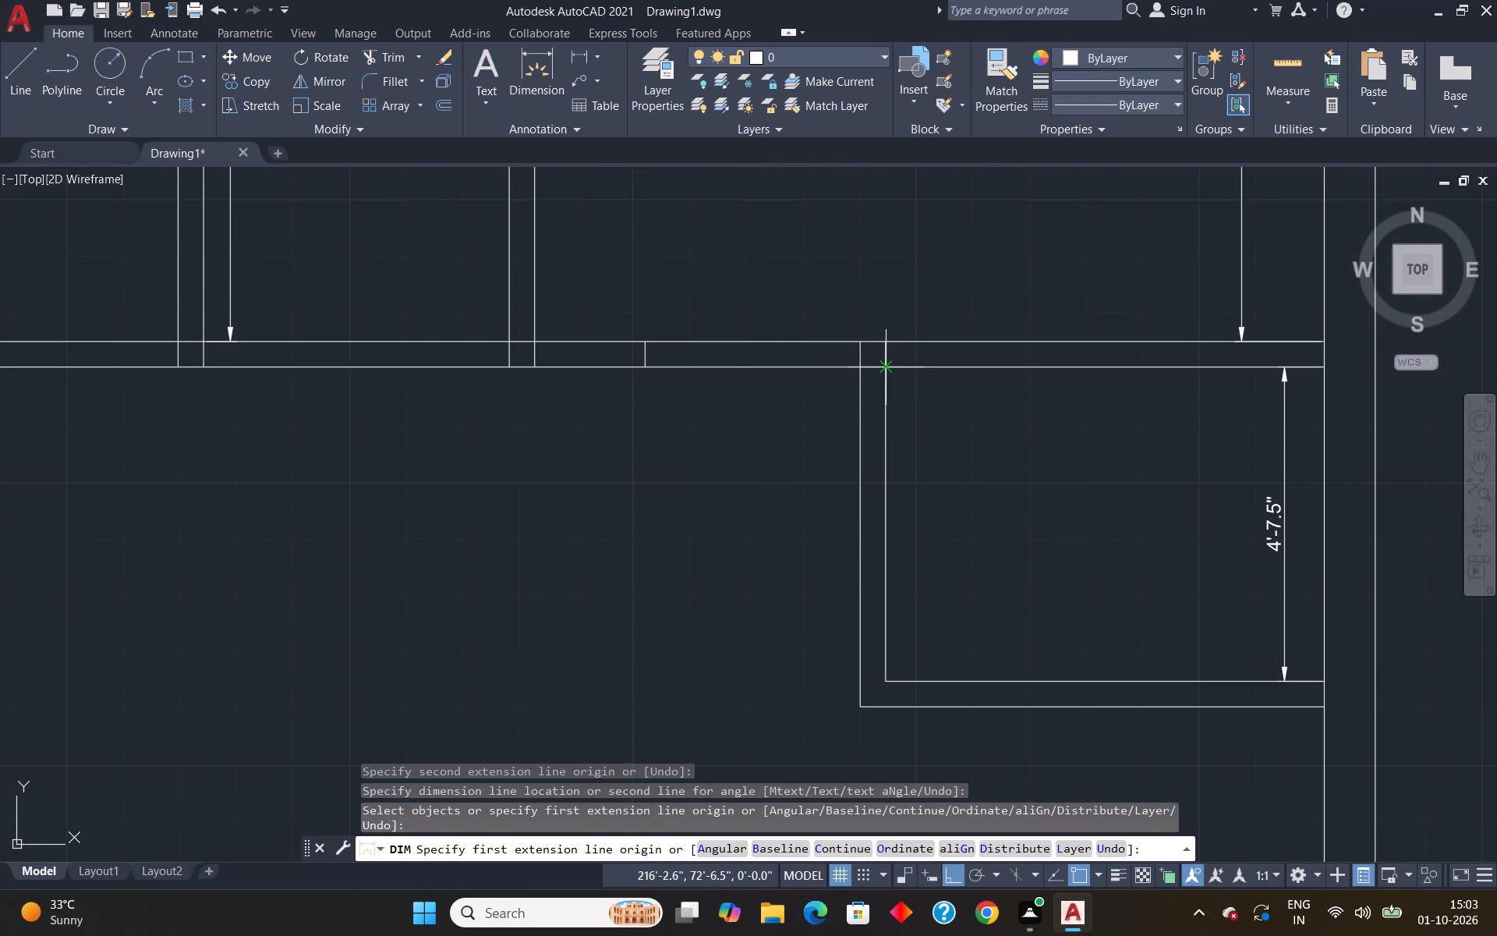
pyautogui.click(886, 367)
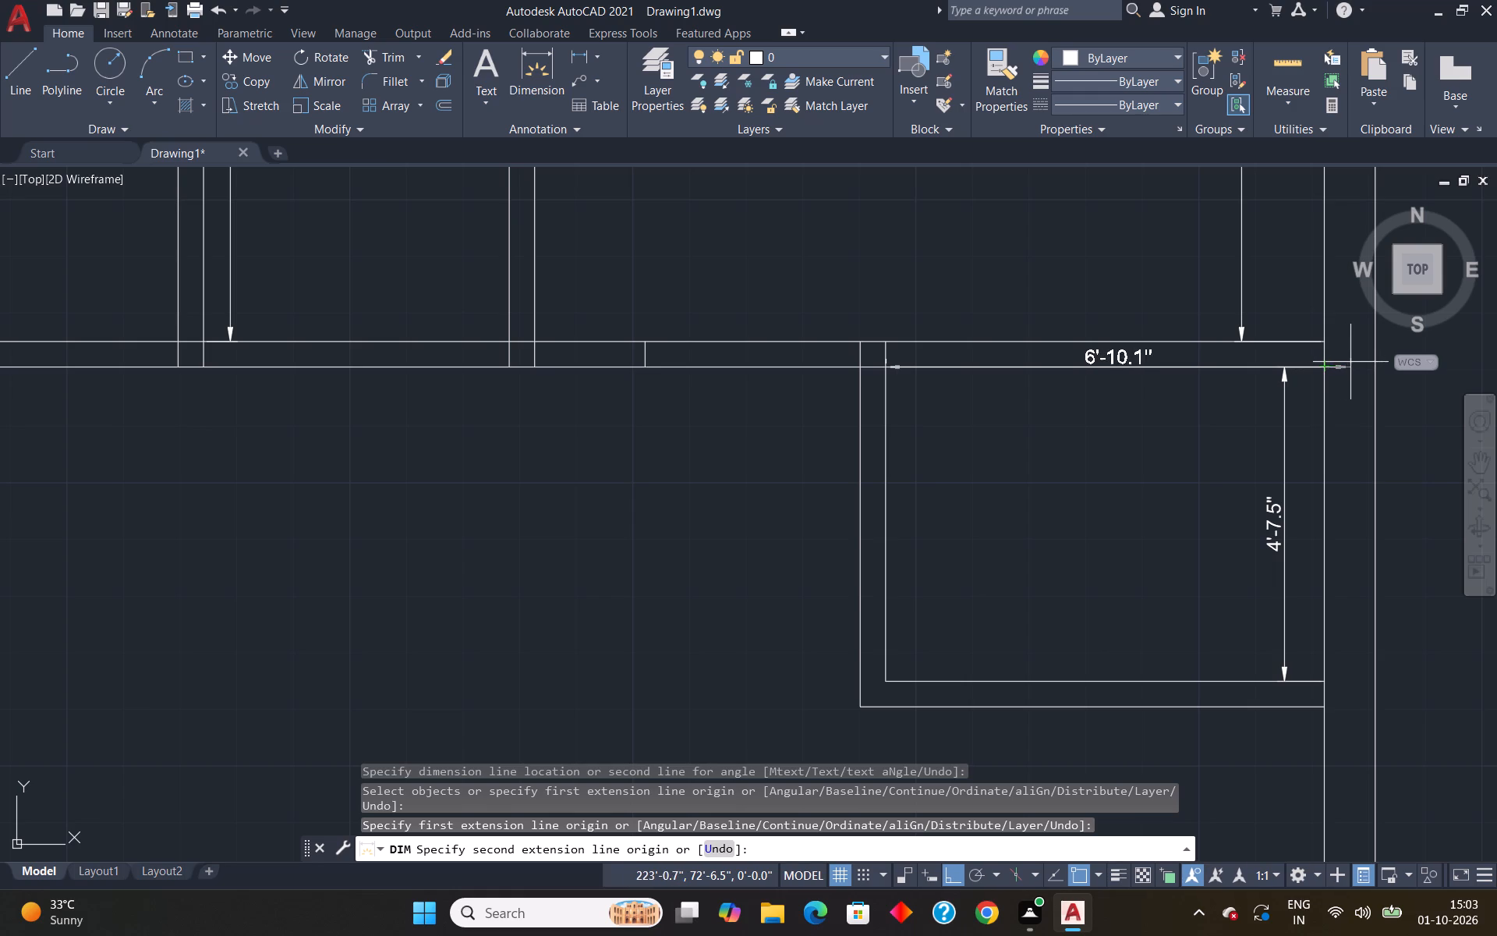
pyautogui.click(1325, 371)
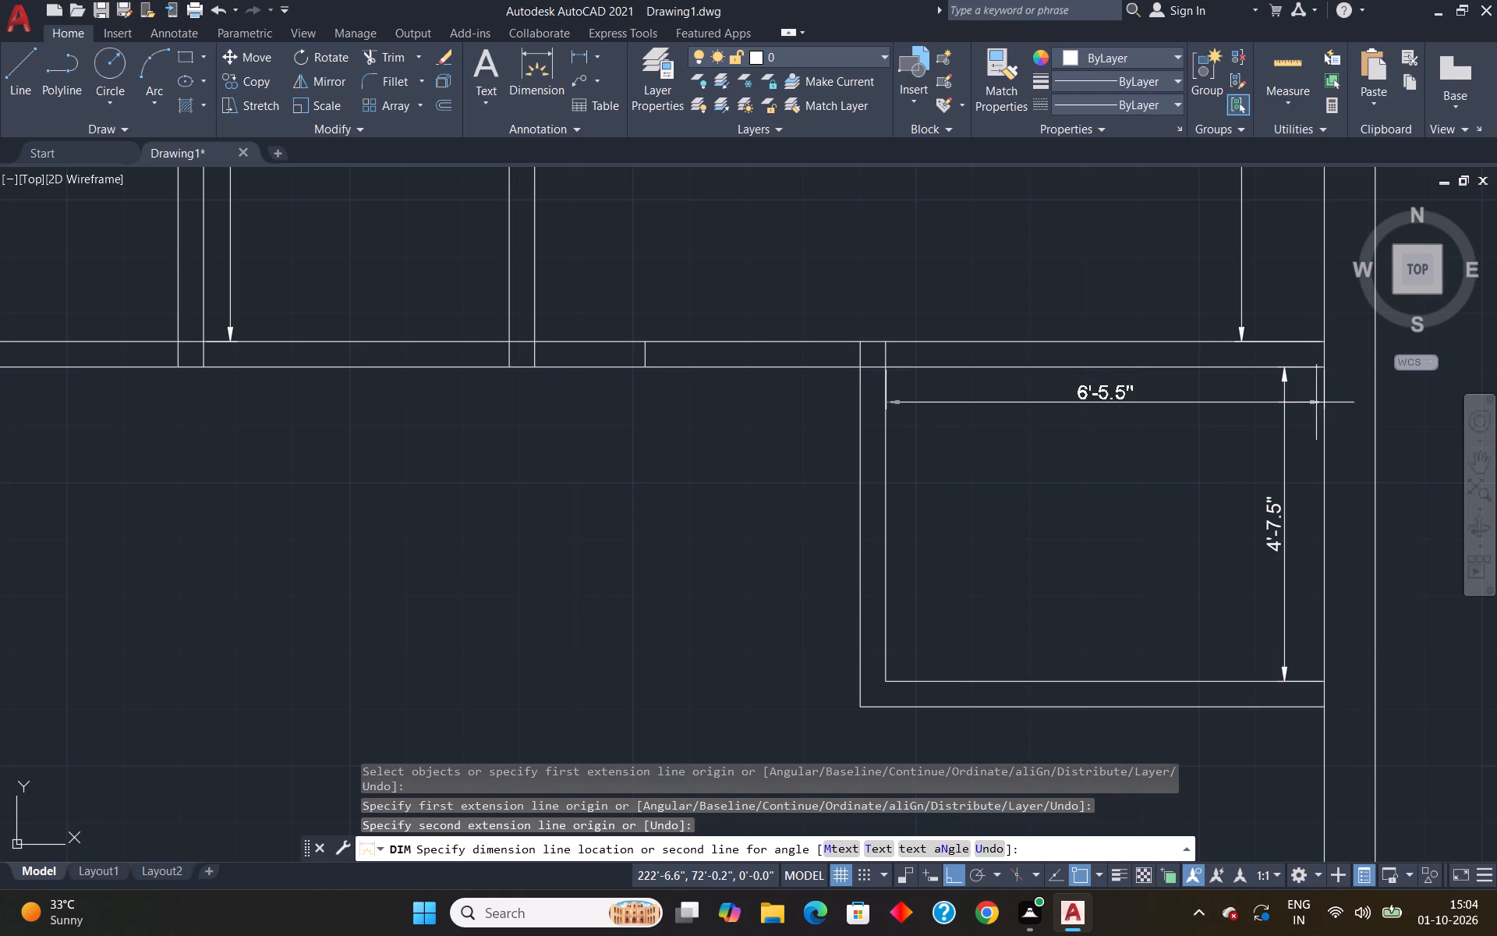
pyautogui.click(1316, 402)
# Dimension the distance from the short wall stub's west face to the east end of the southern stair flight.
pyautogui.scroll(-4, 1305, 396)
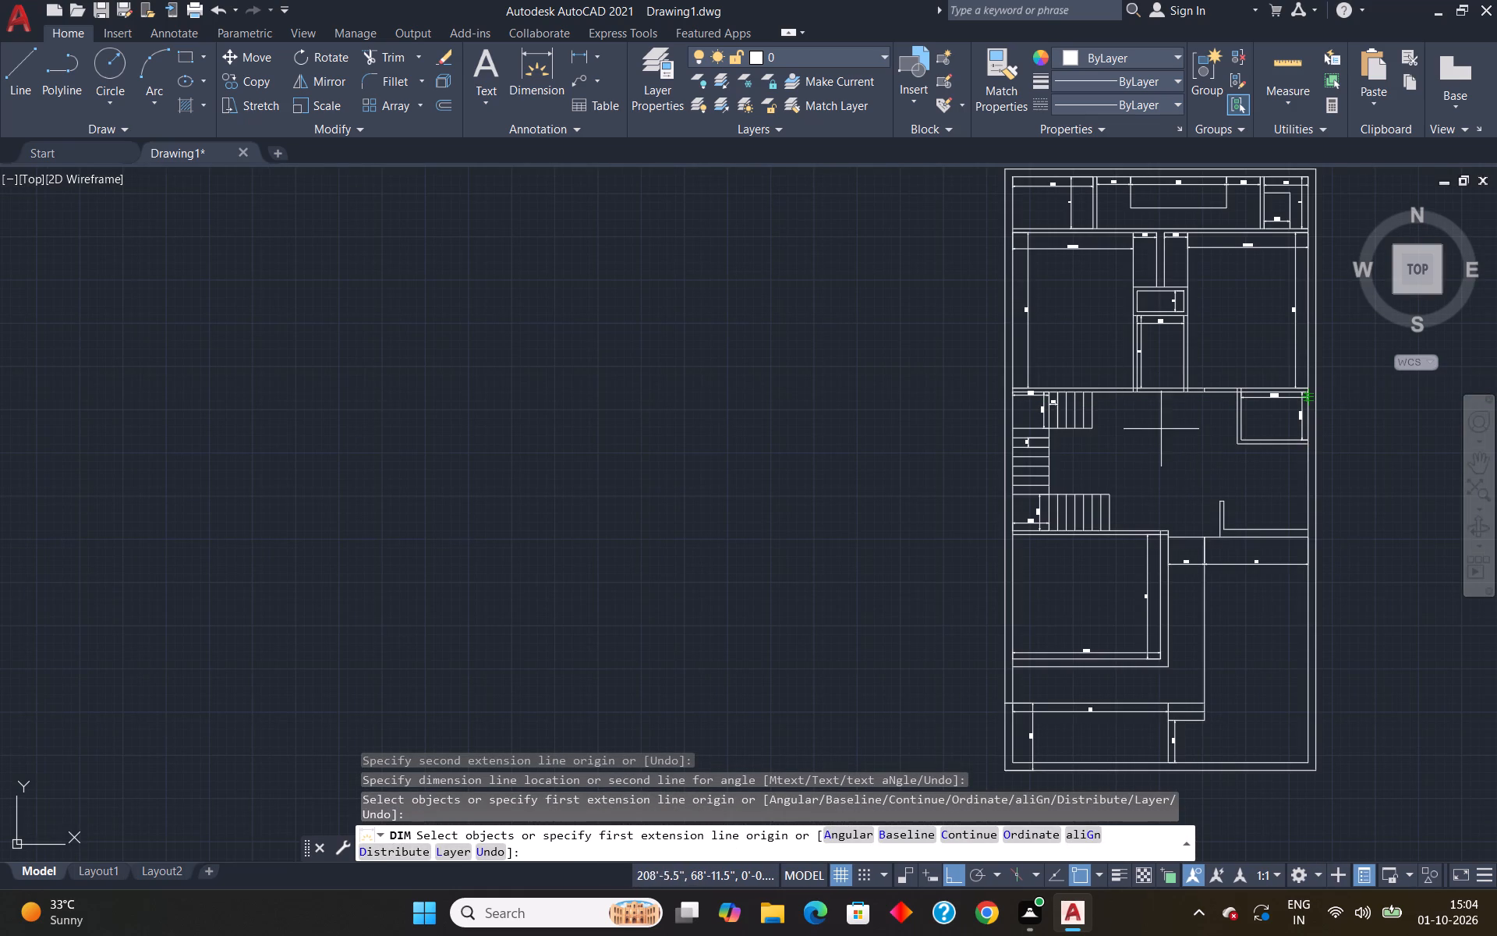
pyautogui.scroll(-4, 1145, 420)
pyautogui.scroll(3, 1145, 457)
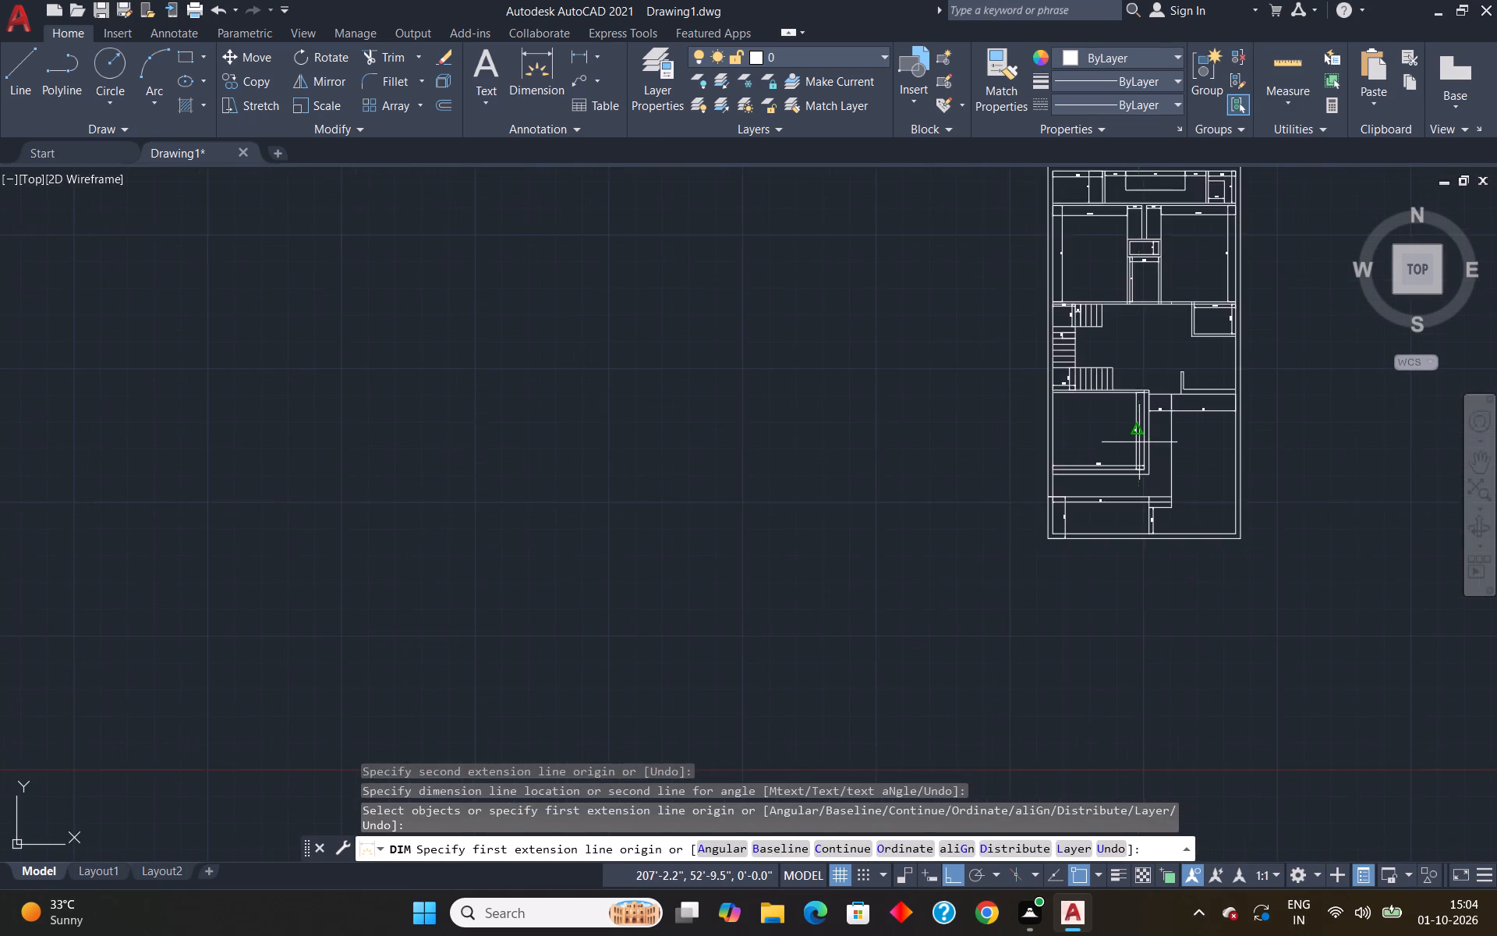
pyautogui.scroll(1, 1139, 440)
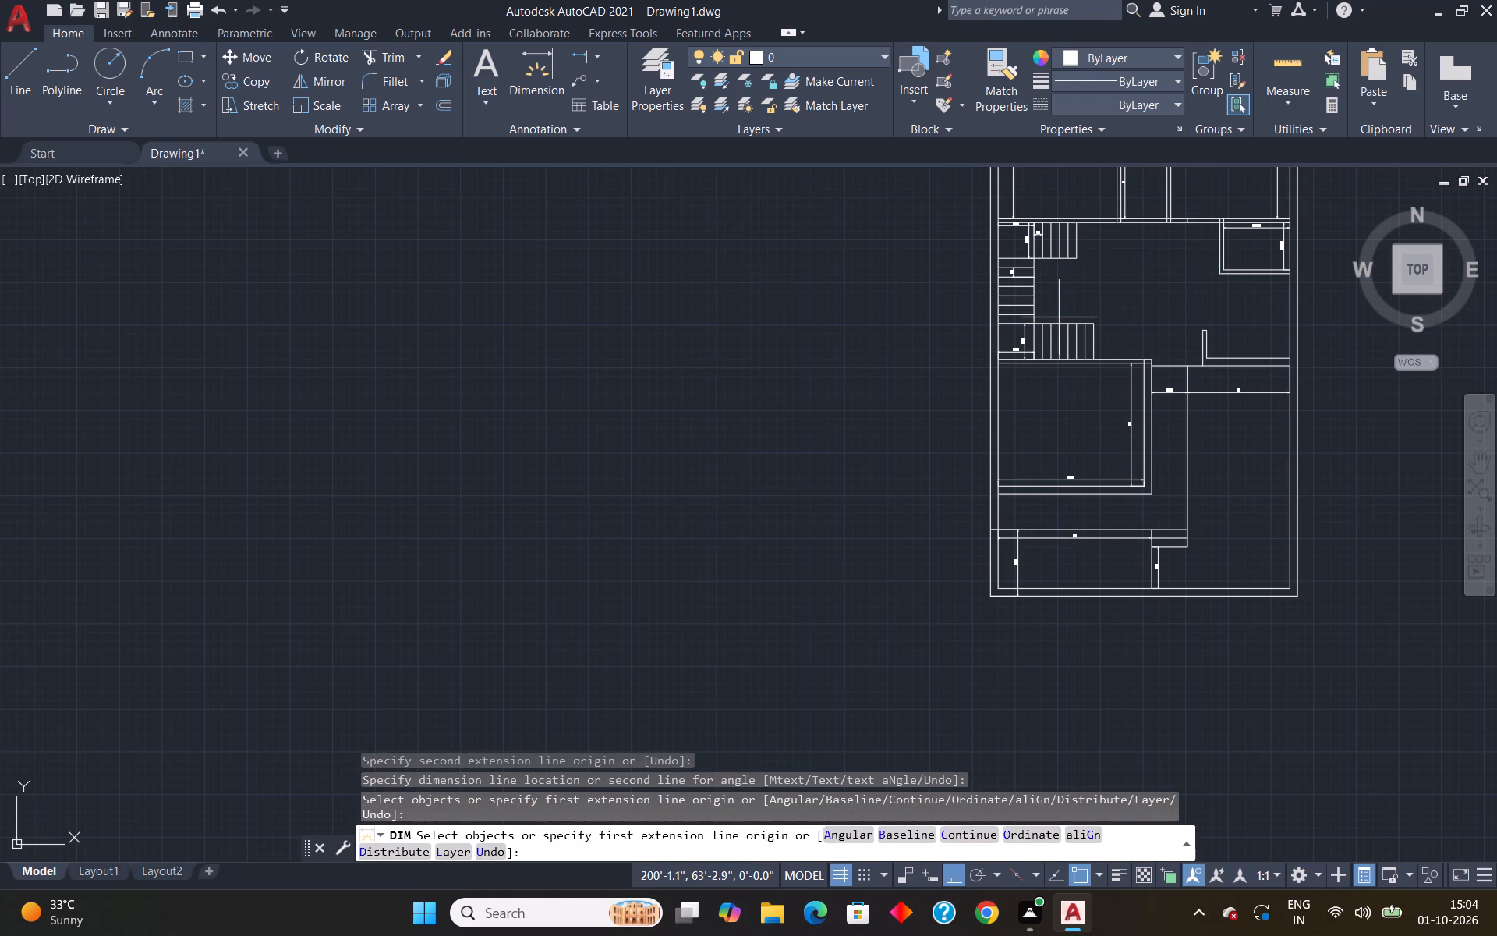
pyautogui.scroll(2, 1197, 335)
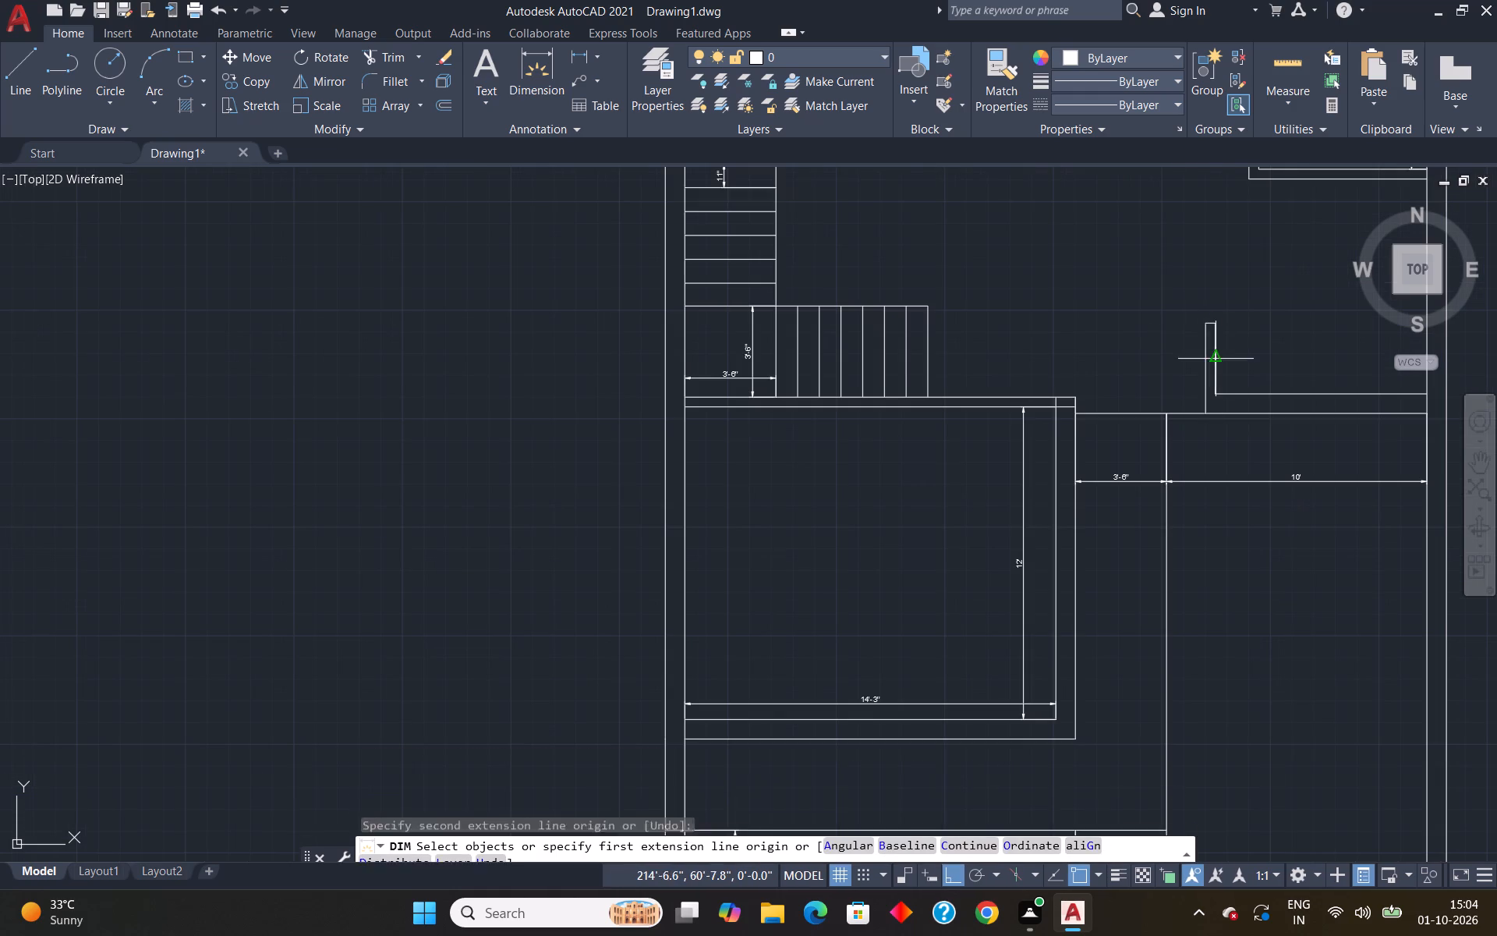
pyautogui.click(1204, 325)
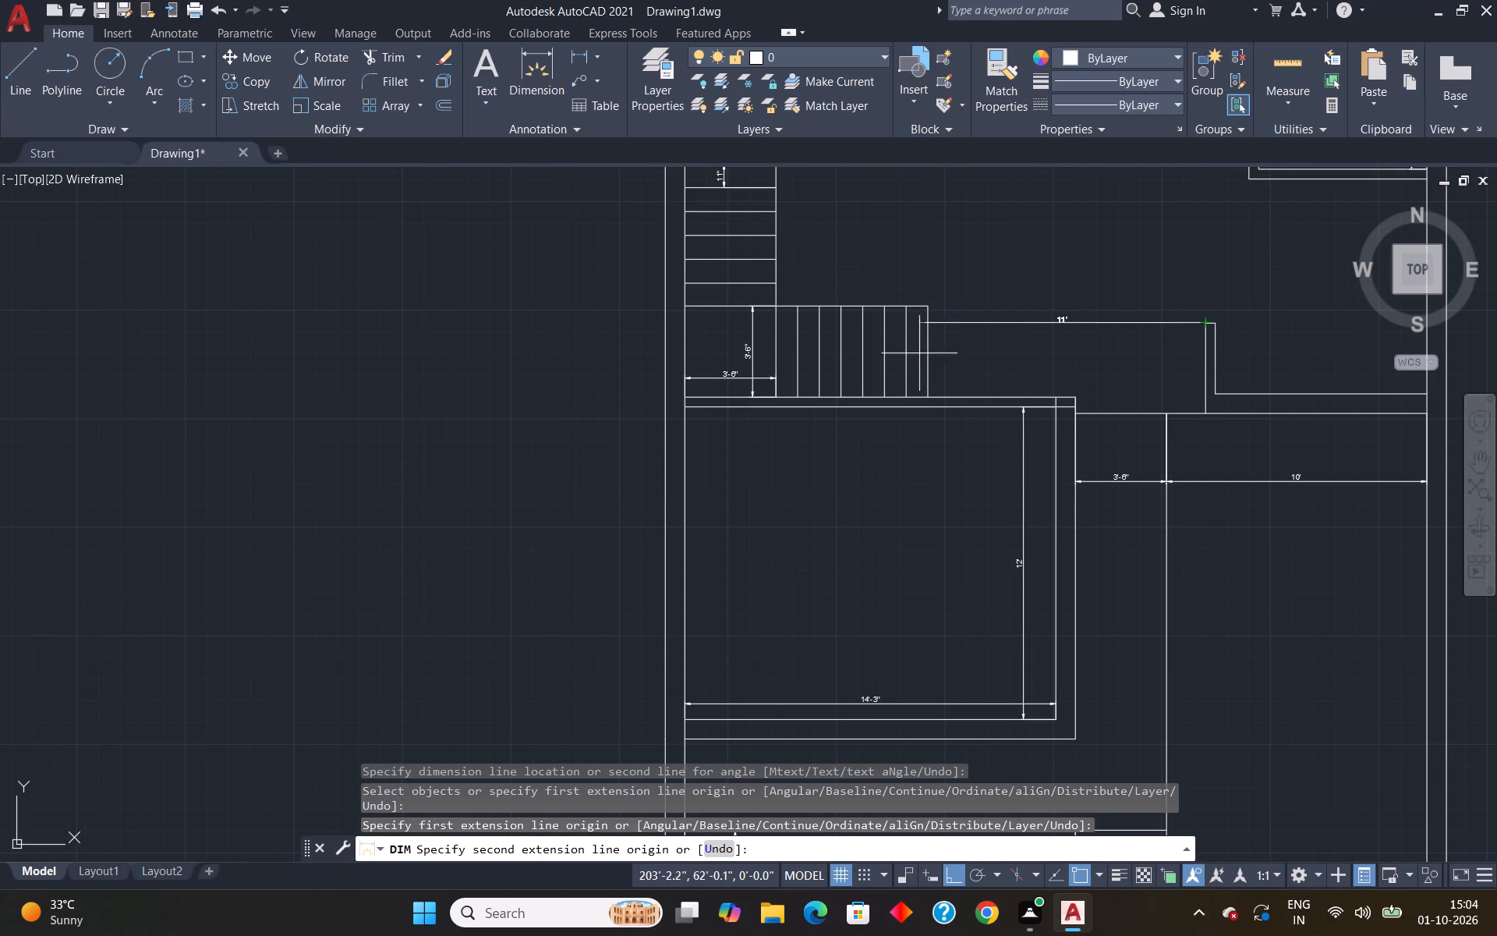
pyautogui.click(926, 328)
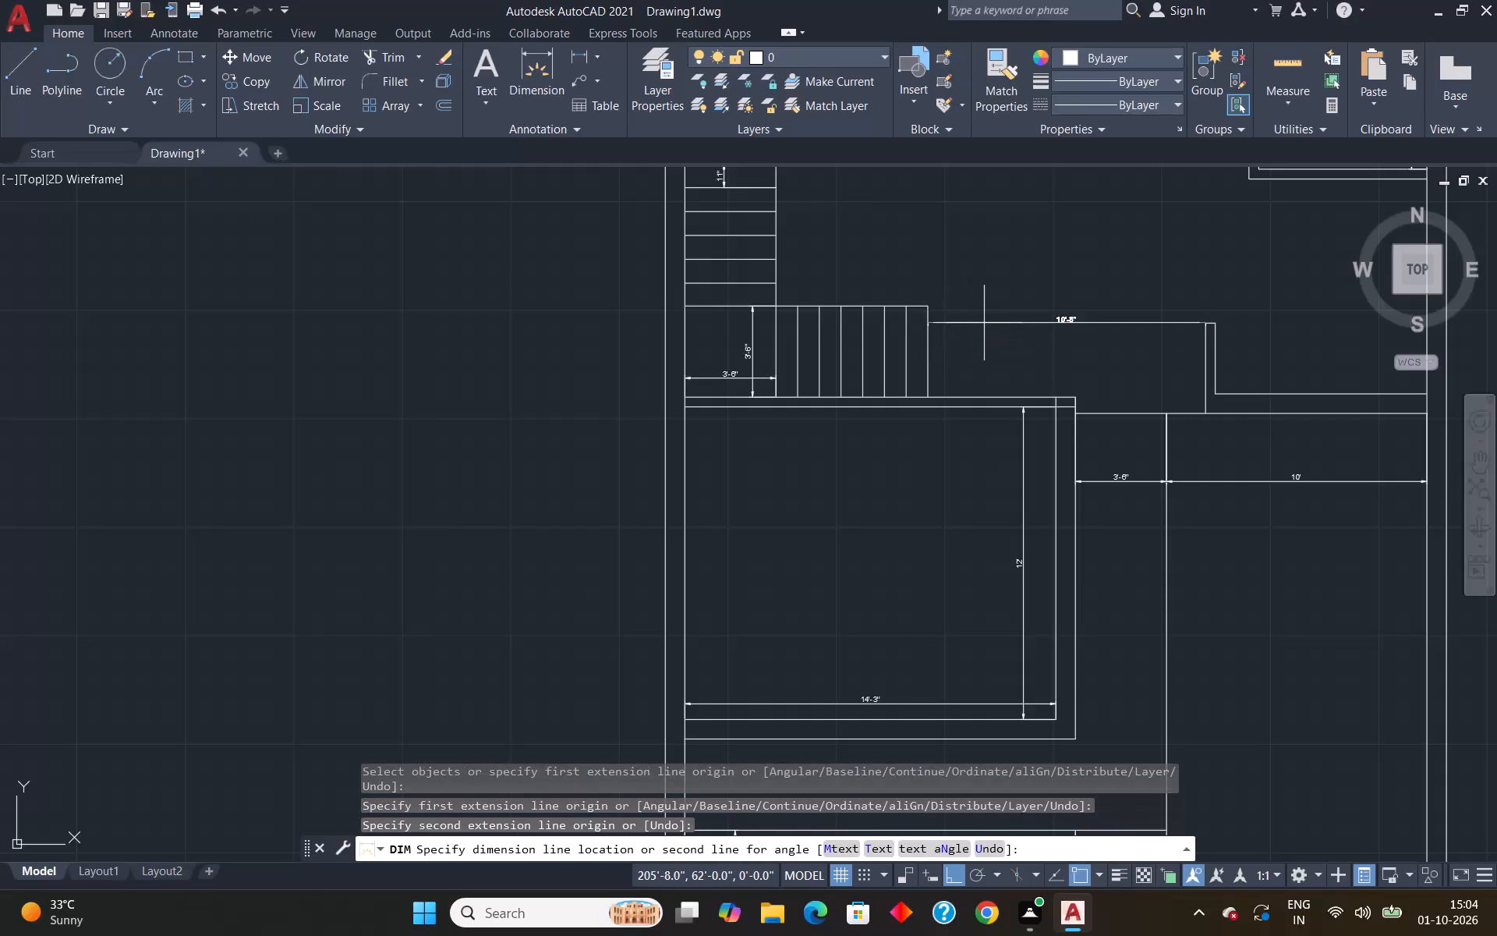
pyautogui.scroll(3, 984, 323)
pyautogui.click(963, 452)
# Dimension the distance from the northern stair flight's east end to the small room's west outer wall face, placing the line below the hall's north wall.
pyautogui.scroll(-2, 962, 441)
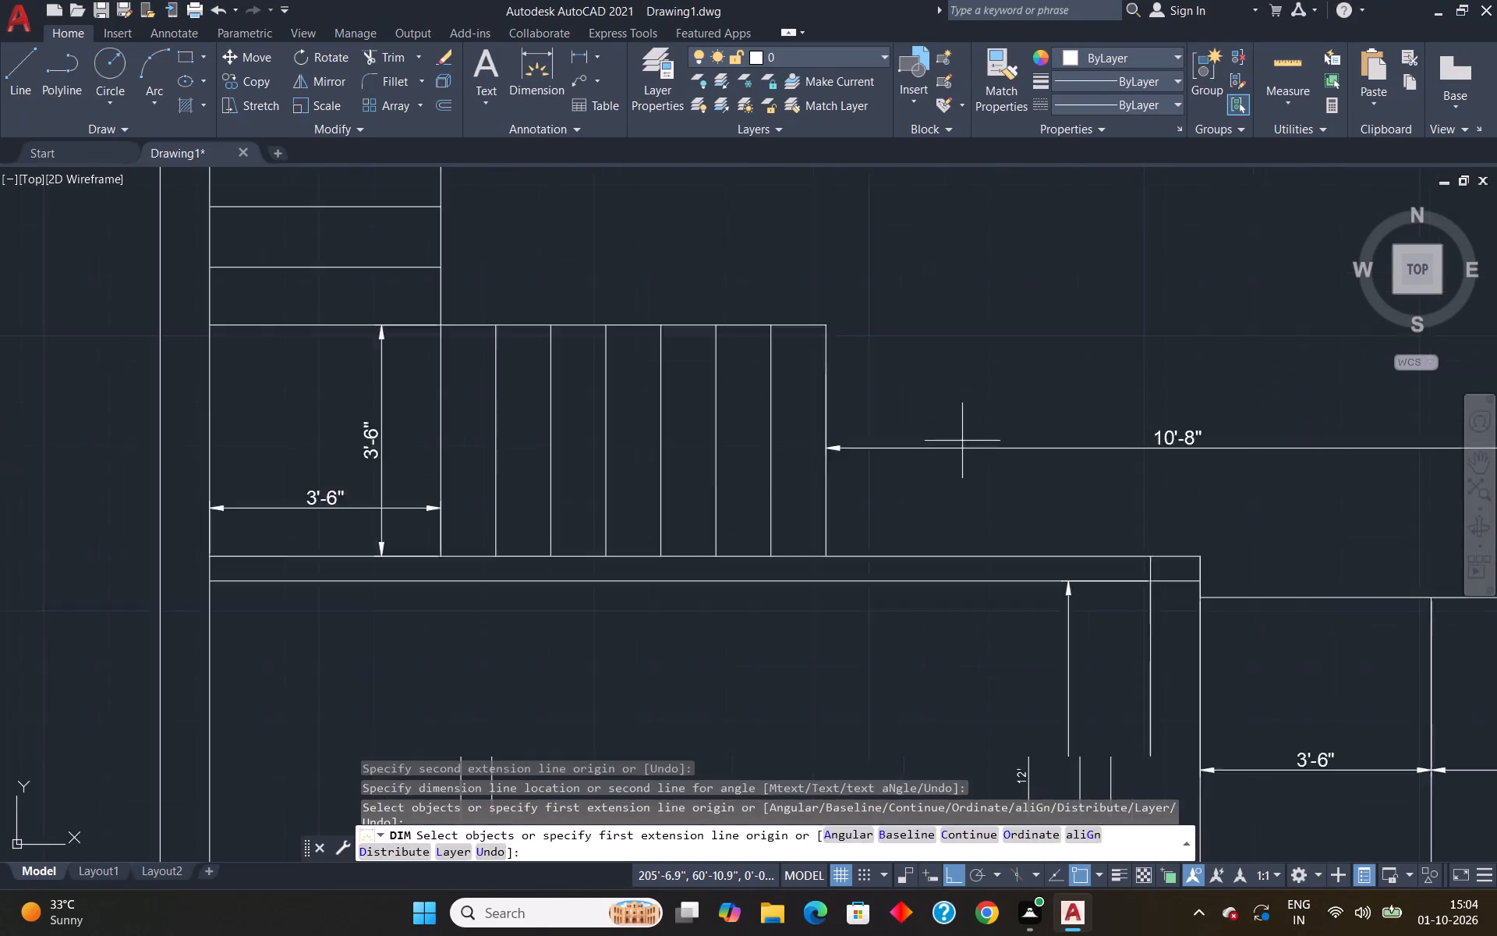
pyautogui.scroll(-2, 962, 441)
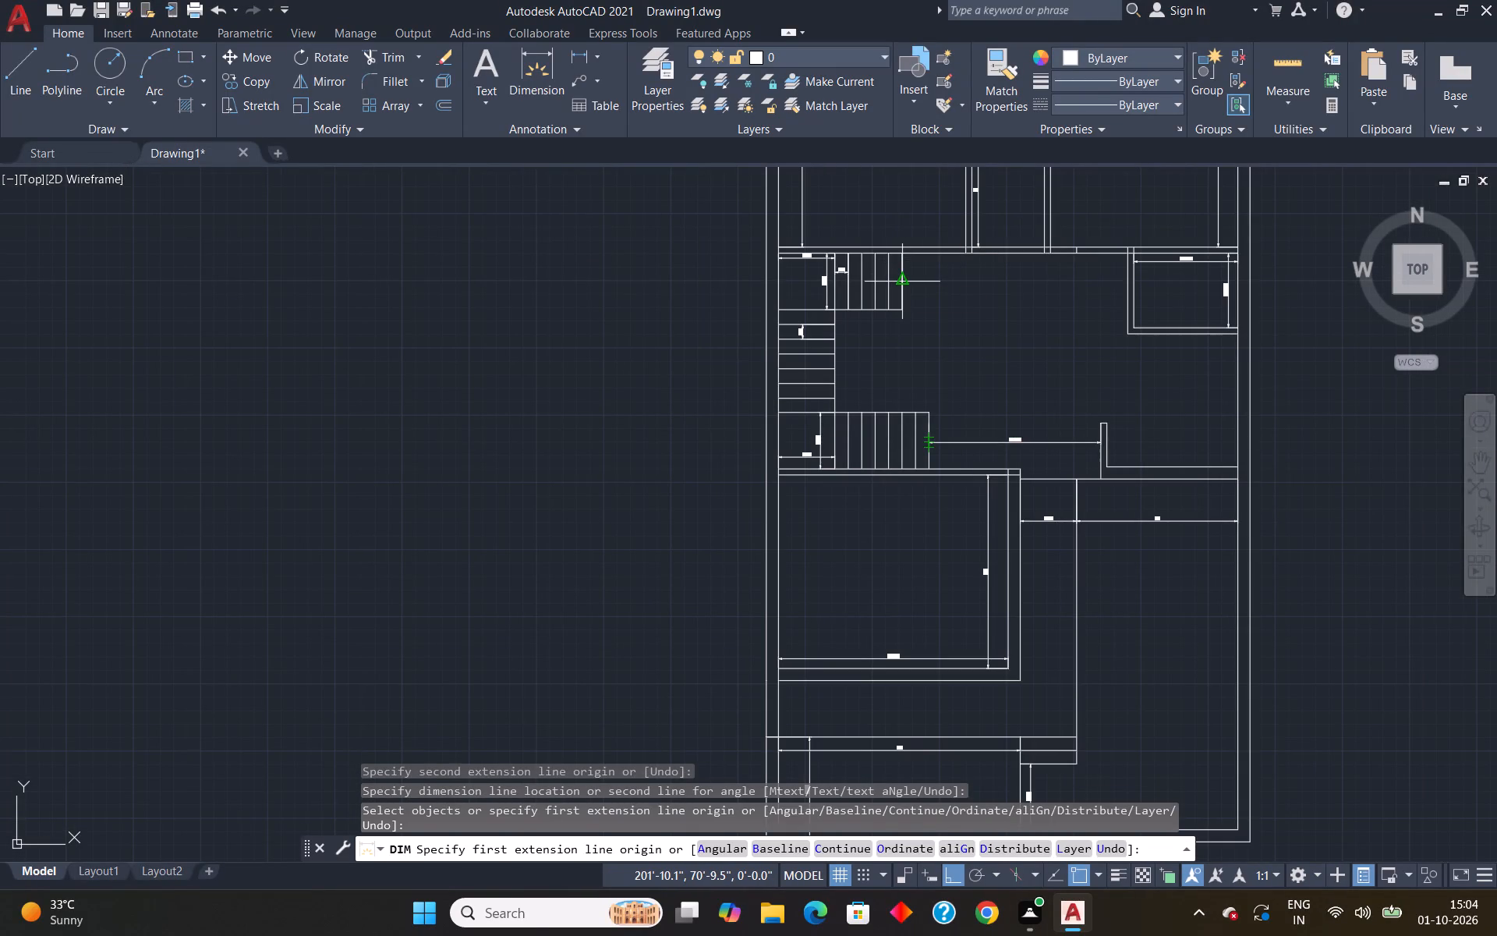
pyautogui.click(904, 277)
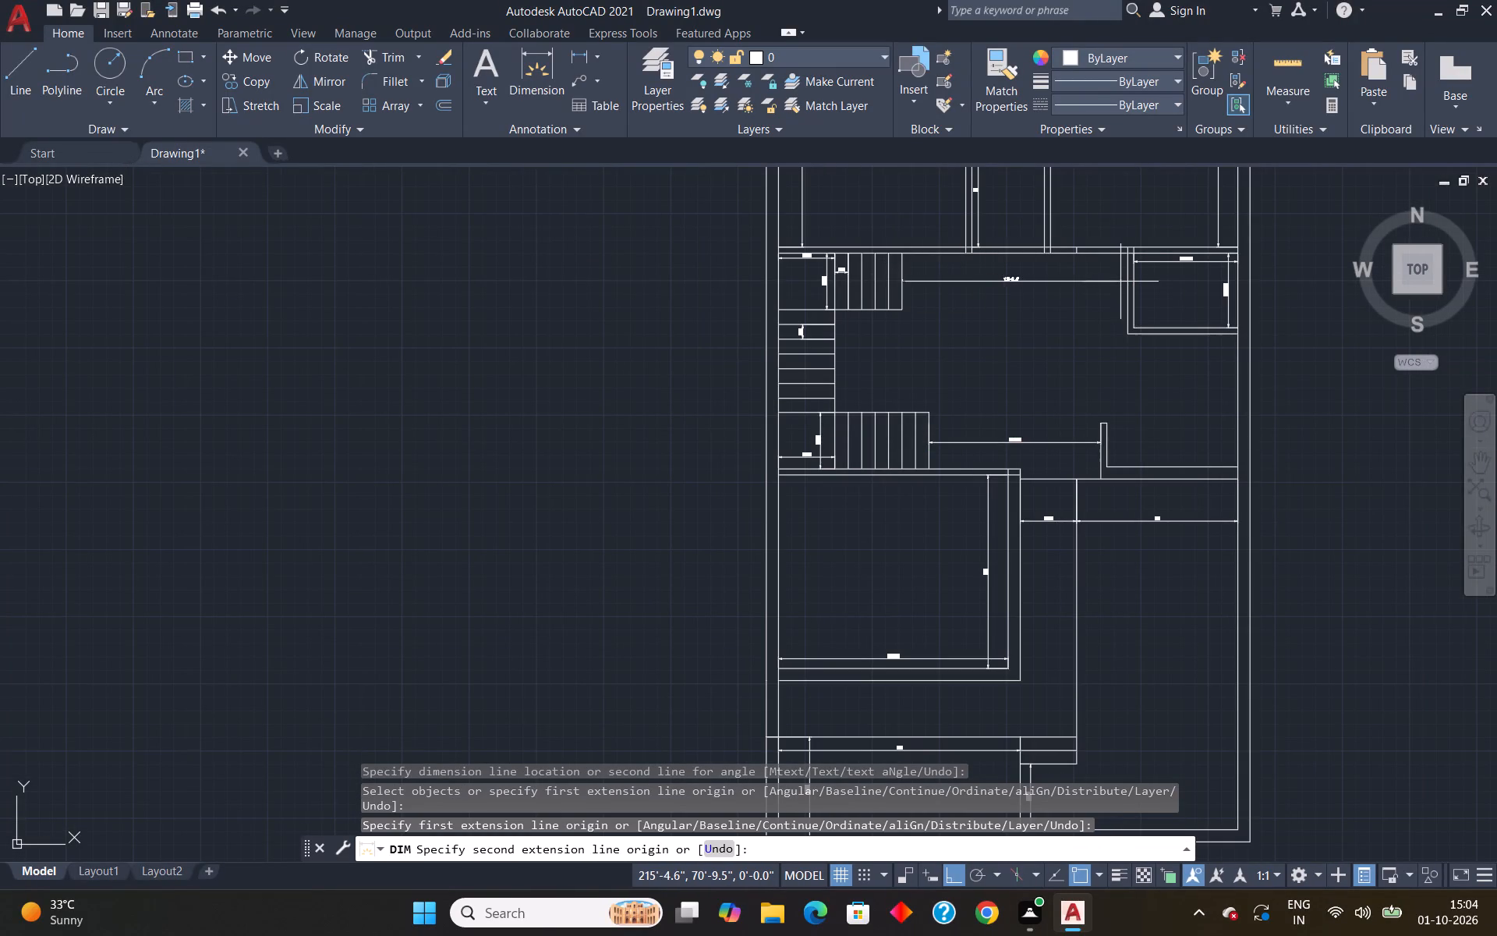
pyautogui.scroll(2, 1124, 282)
pyautogui.click(1124, 282)
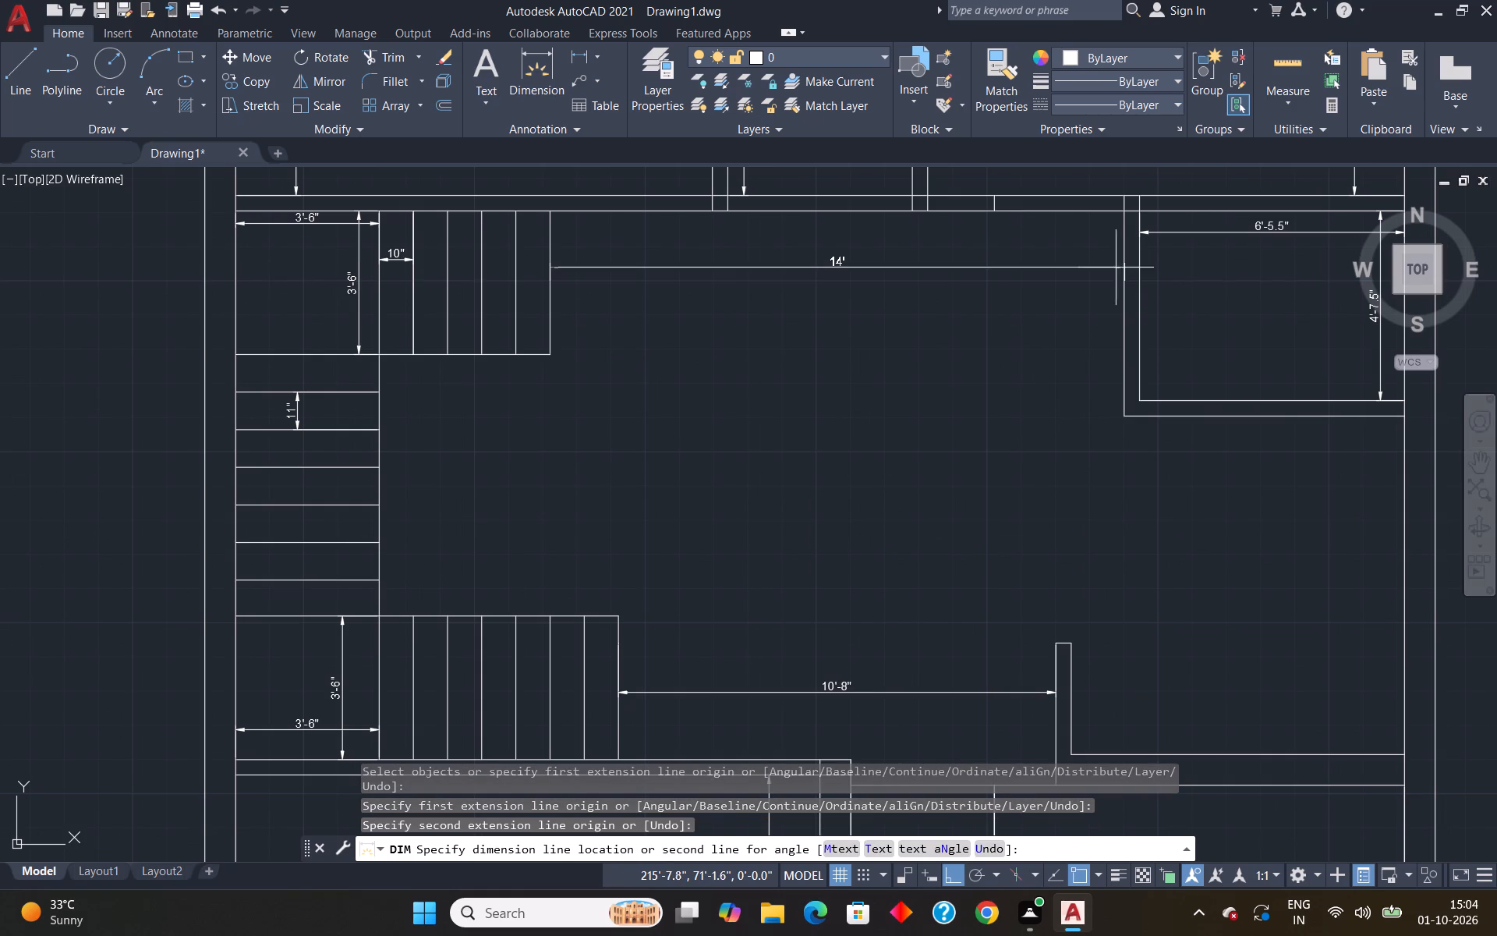
pyautogui.click(1109, 257)
pyautogui.scroll(-3, 1109, 257)
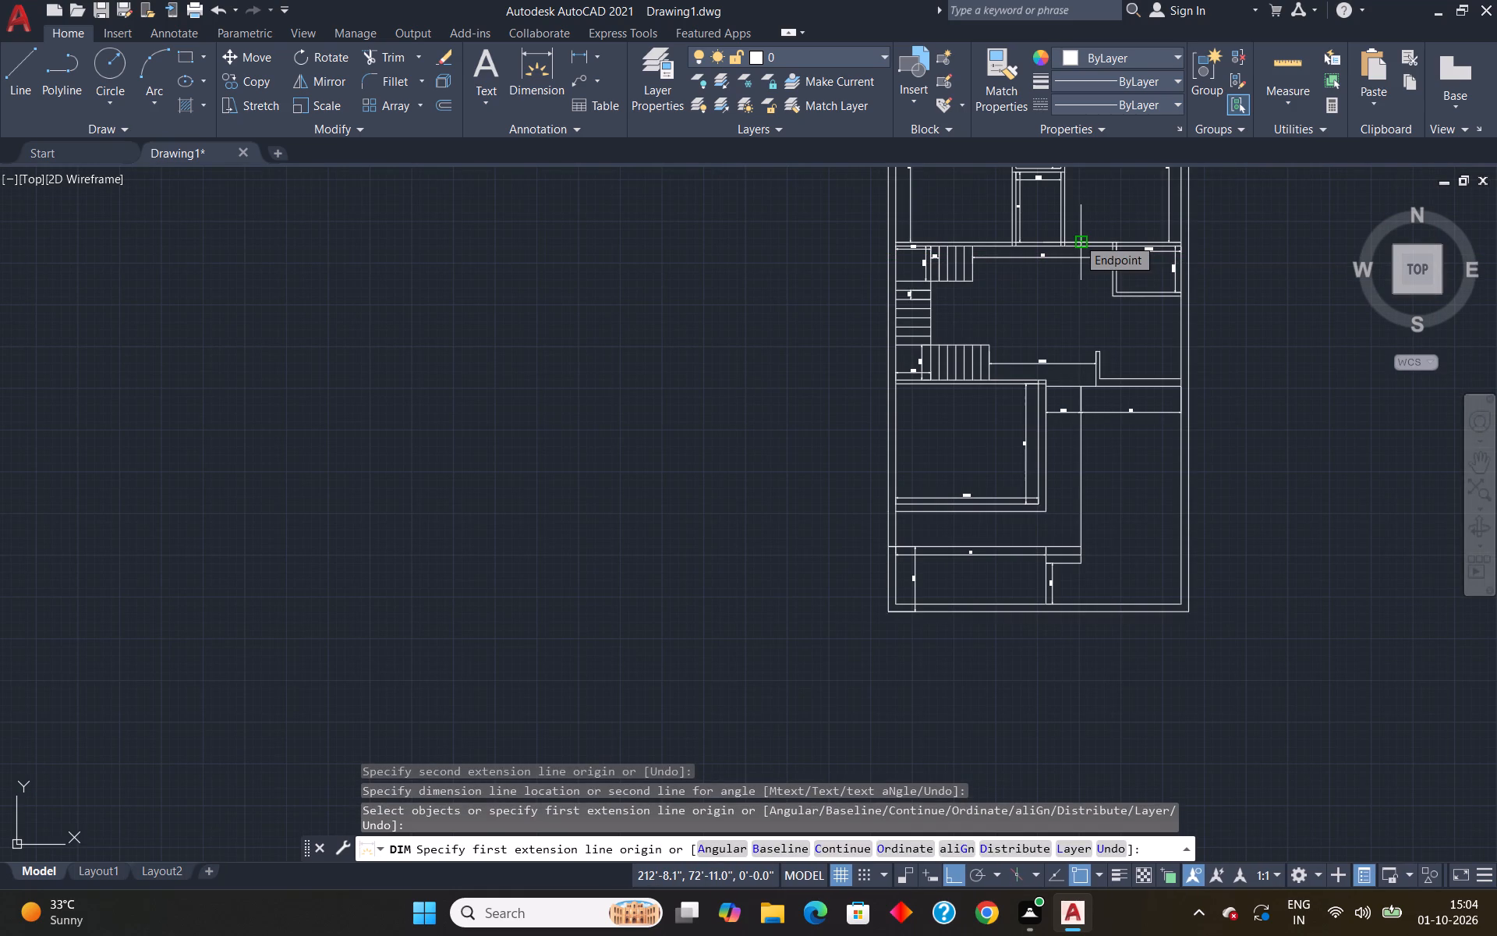
pyautogui.press('Escape')
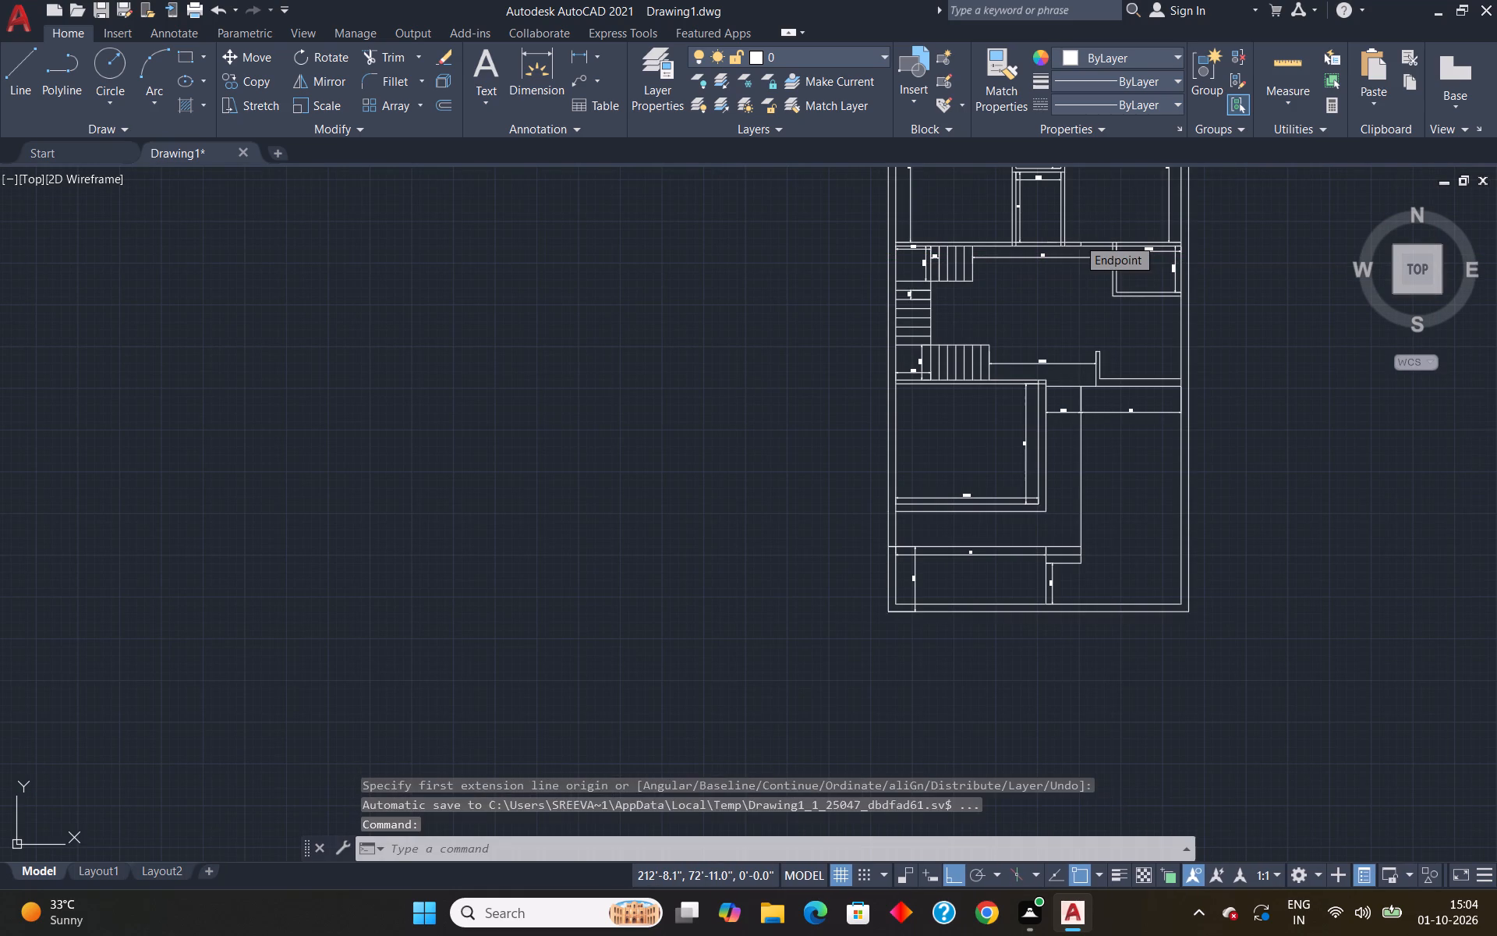
# Draw a circle of 2' radius in the northern part of the southeast space, roughly centred between the partition line and east wall.
pyautogui.press('c')
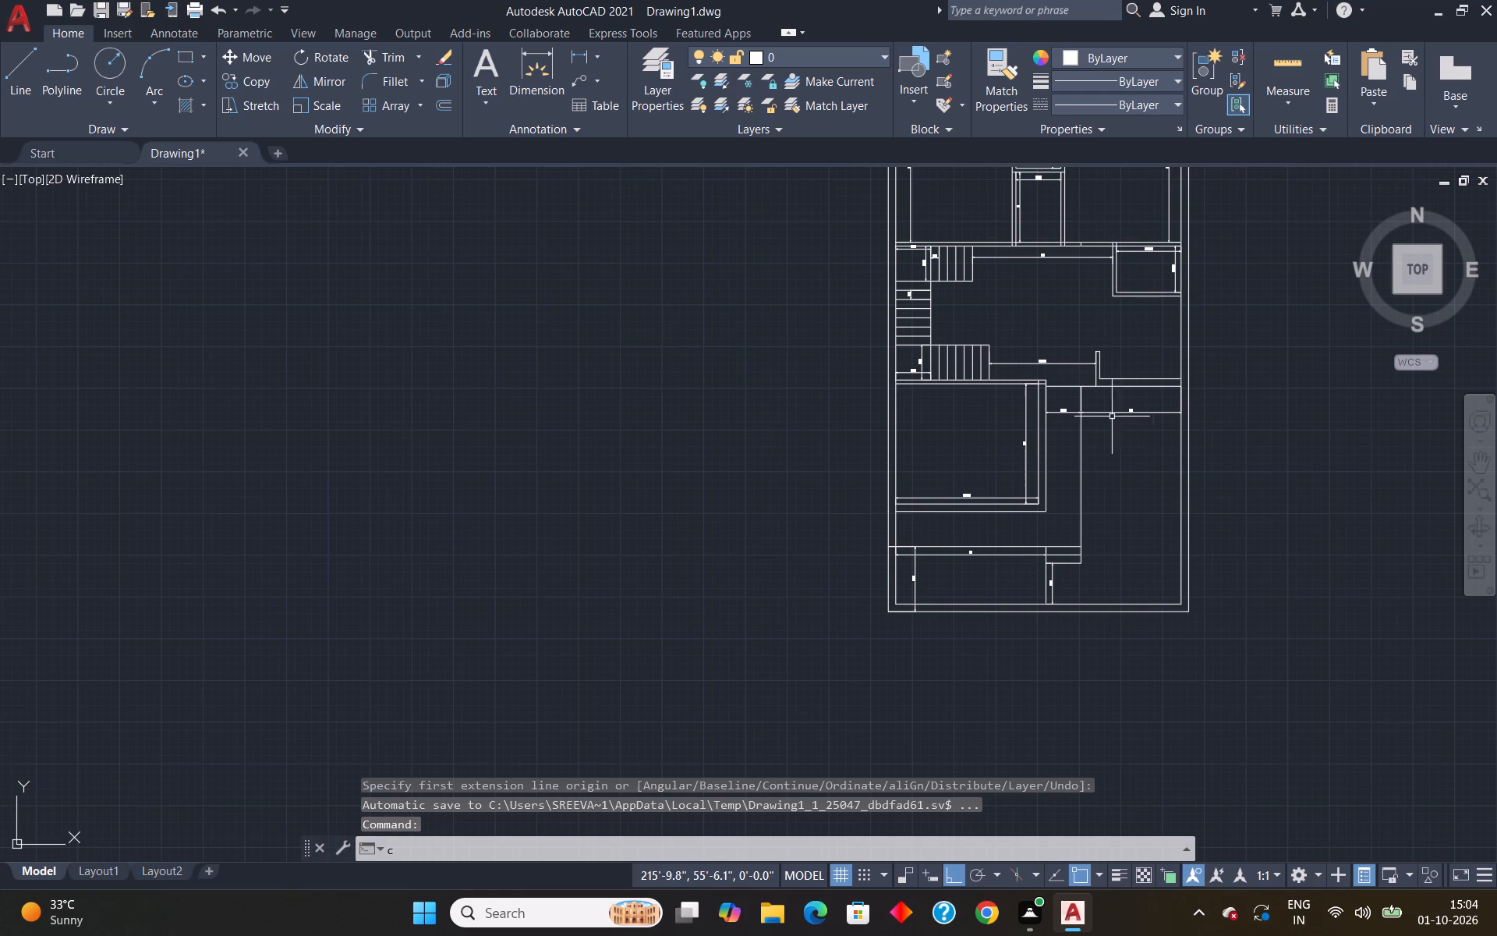
pyautogui.press('Return')
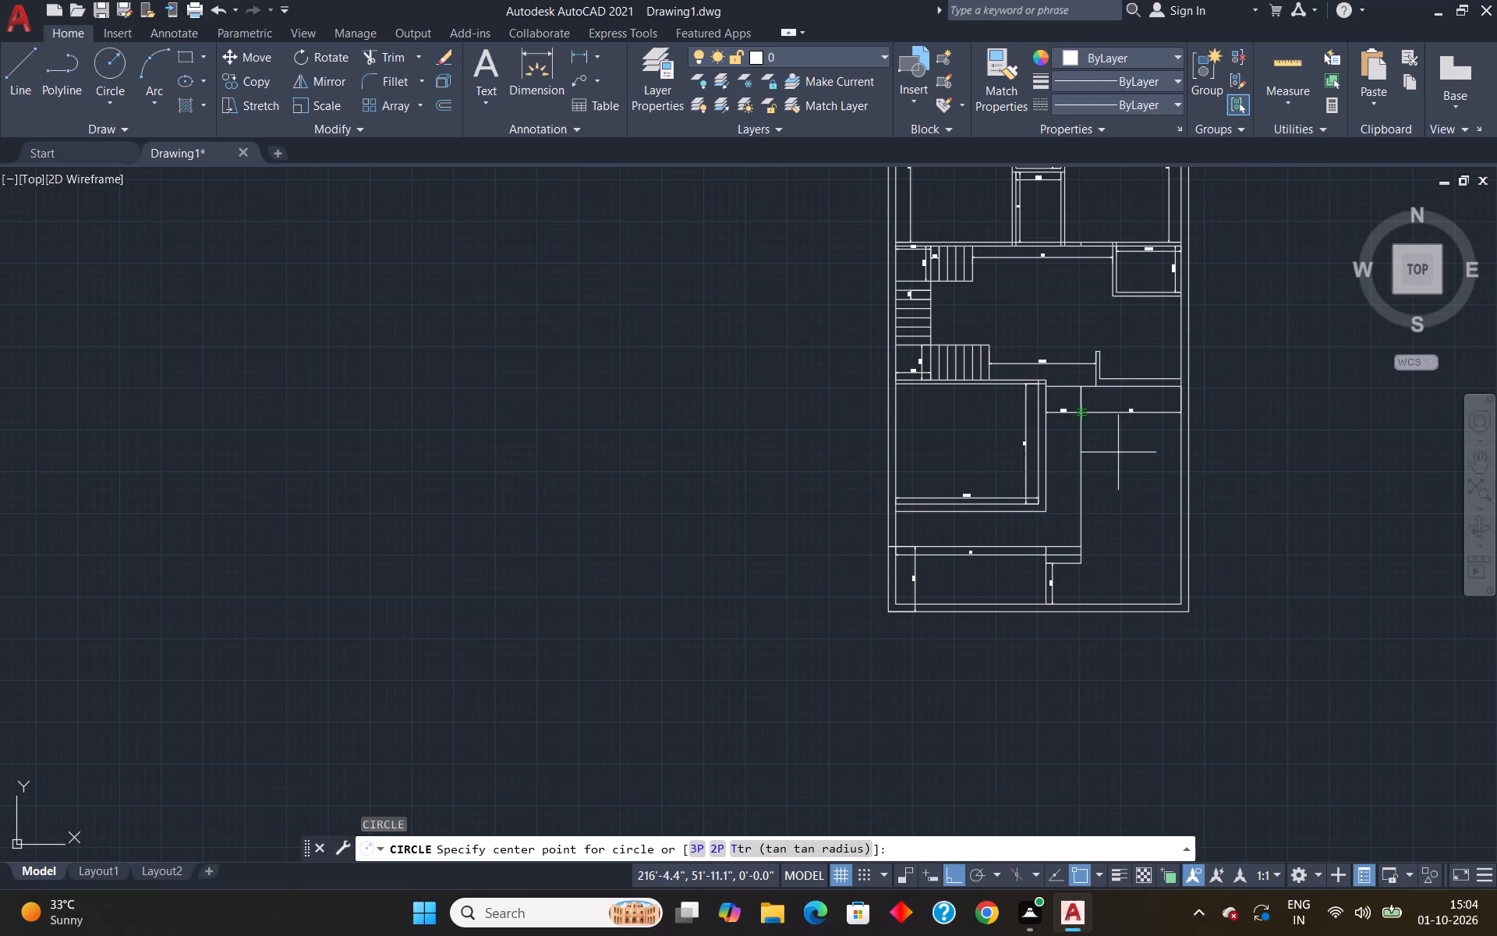
pyautogui.scroll(2, 1118, 452)
pyautogui.click(1138, 451)
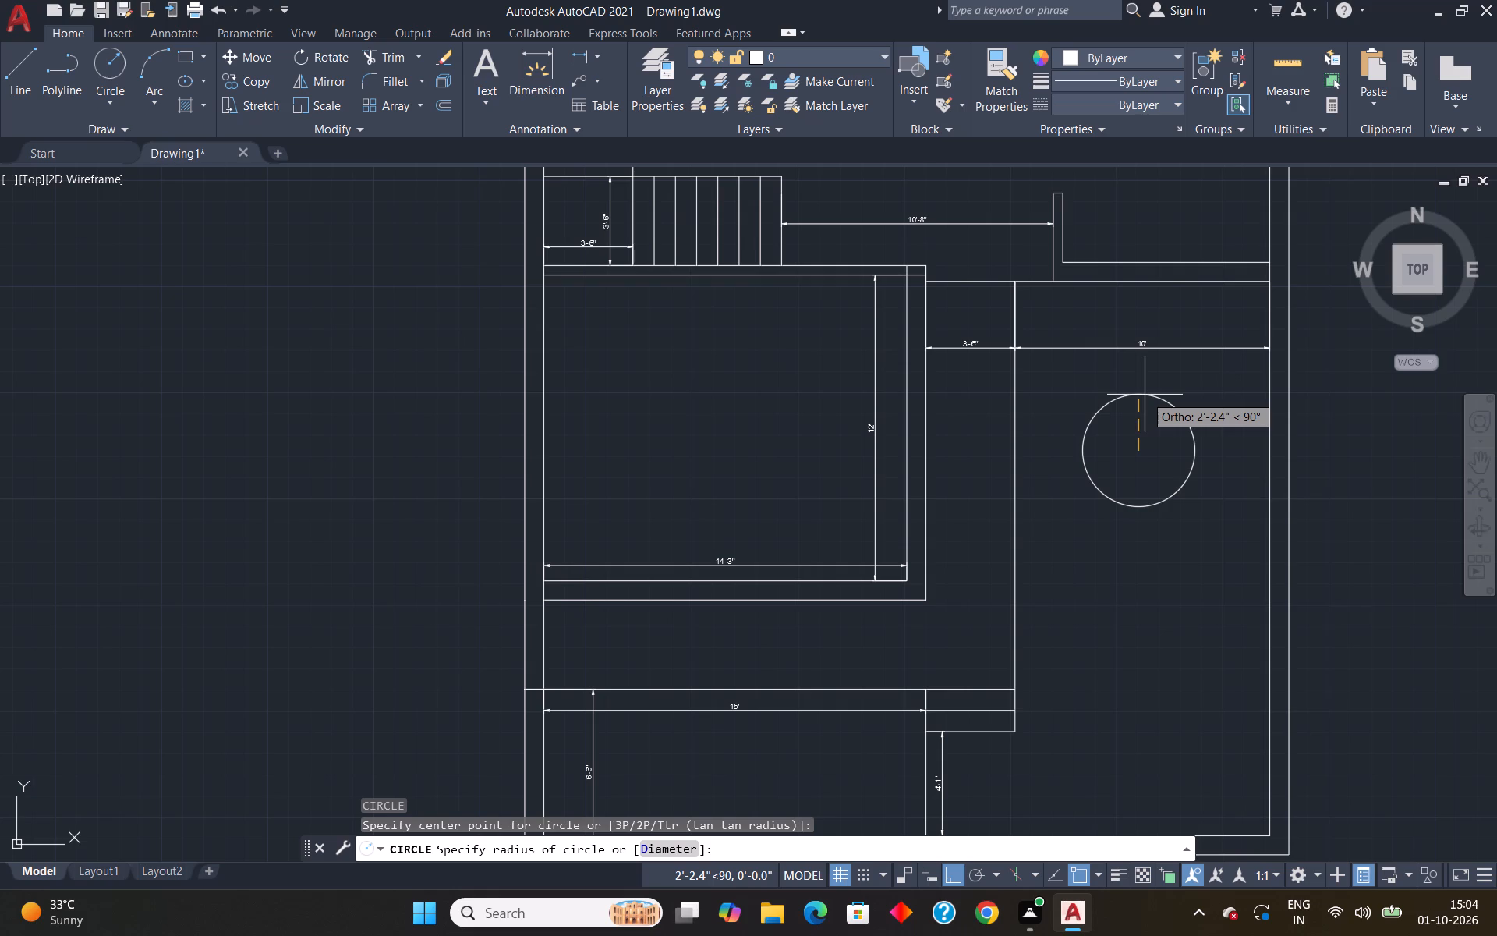
pyautogui.write("2'")
pyautogui.press('Return')
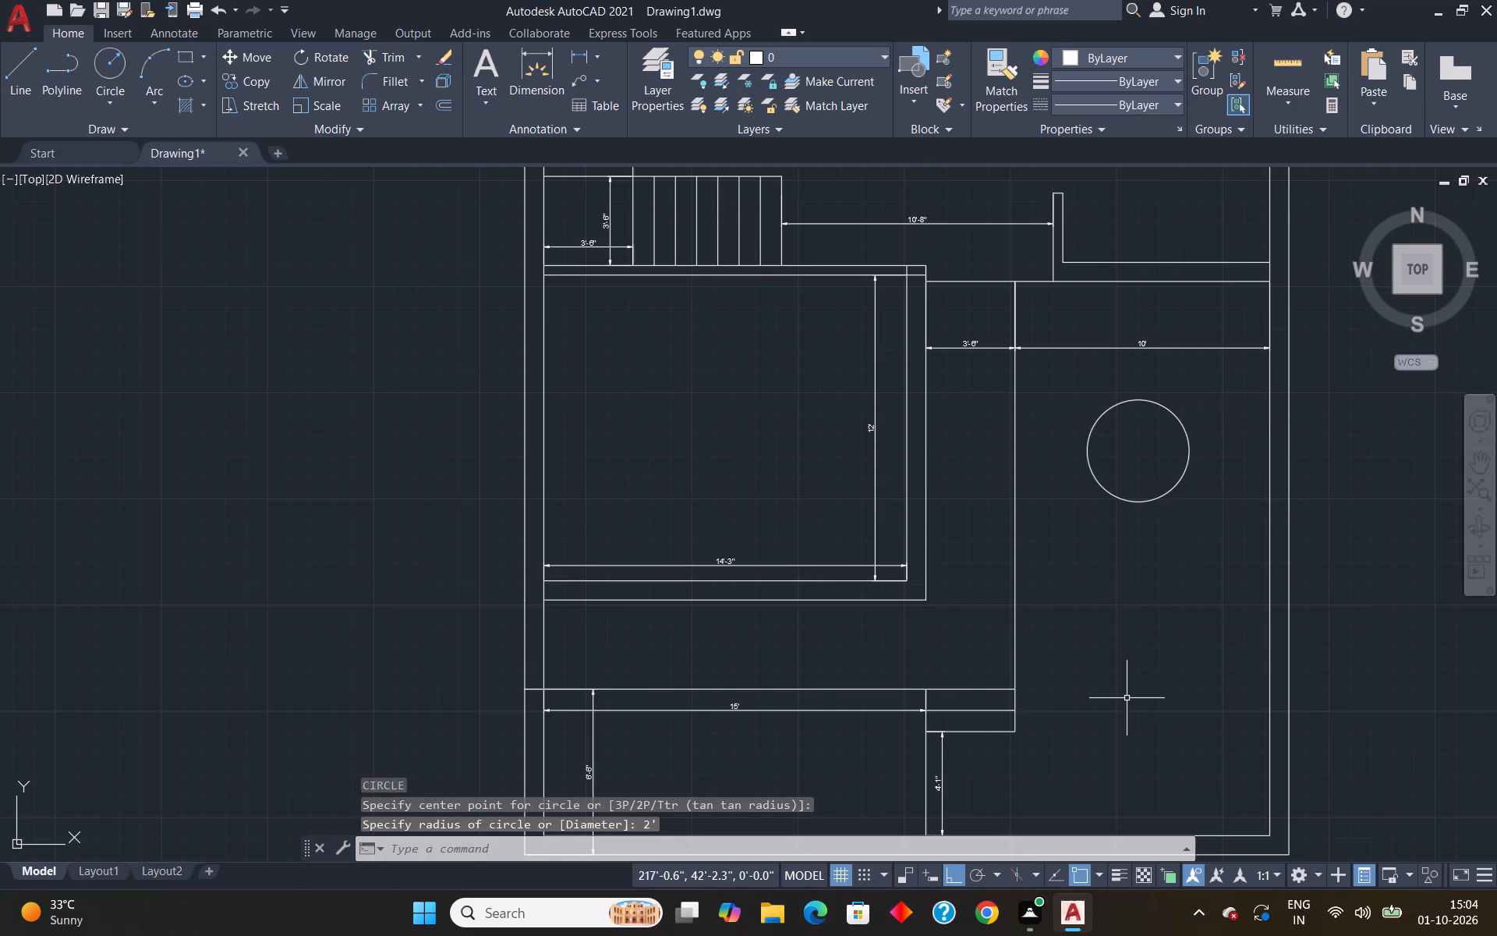
# Draw a second circle of 2' radius in the southeast space, roughly in line south of the first circle.
pyautogui.press('c')
pyautogui.press('Return')
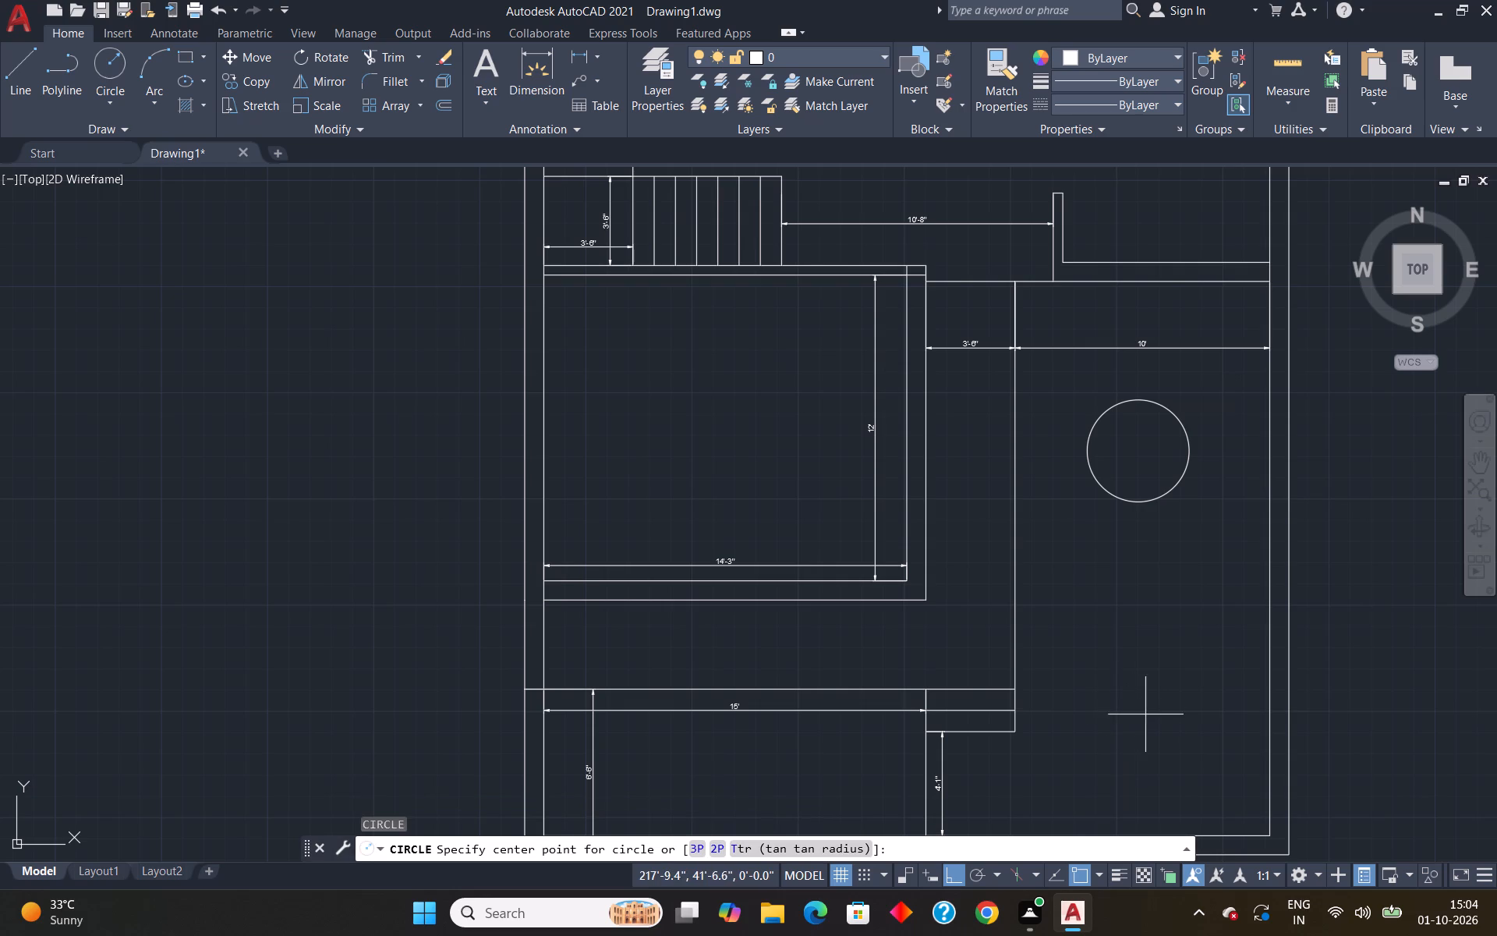
pyautogui.click(1142, 693)
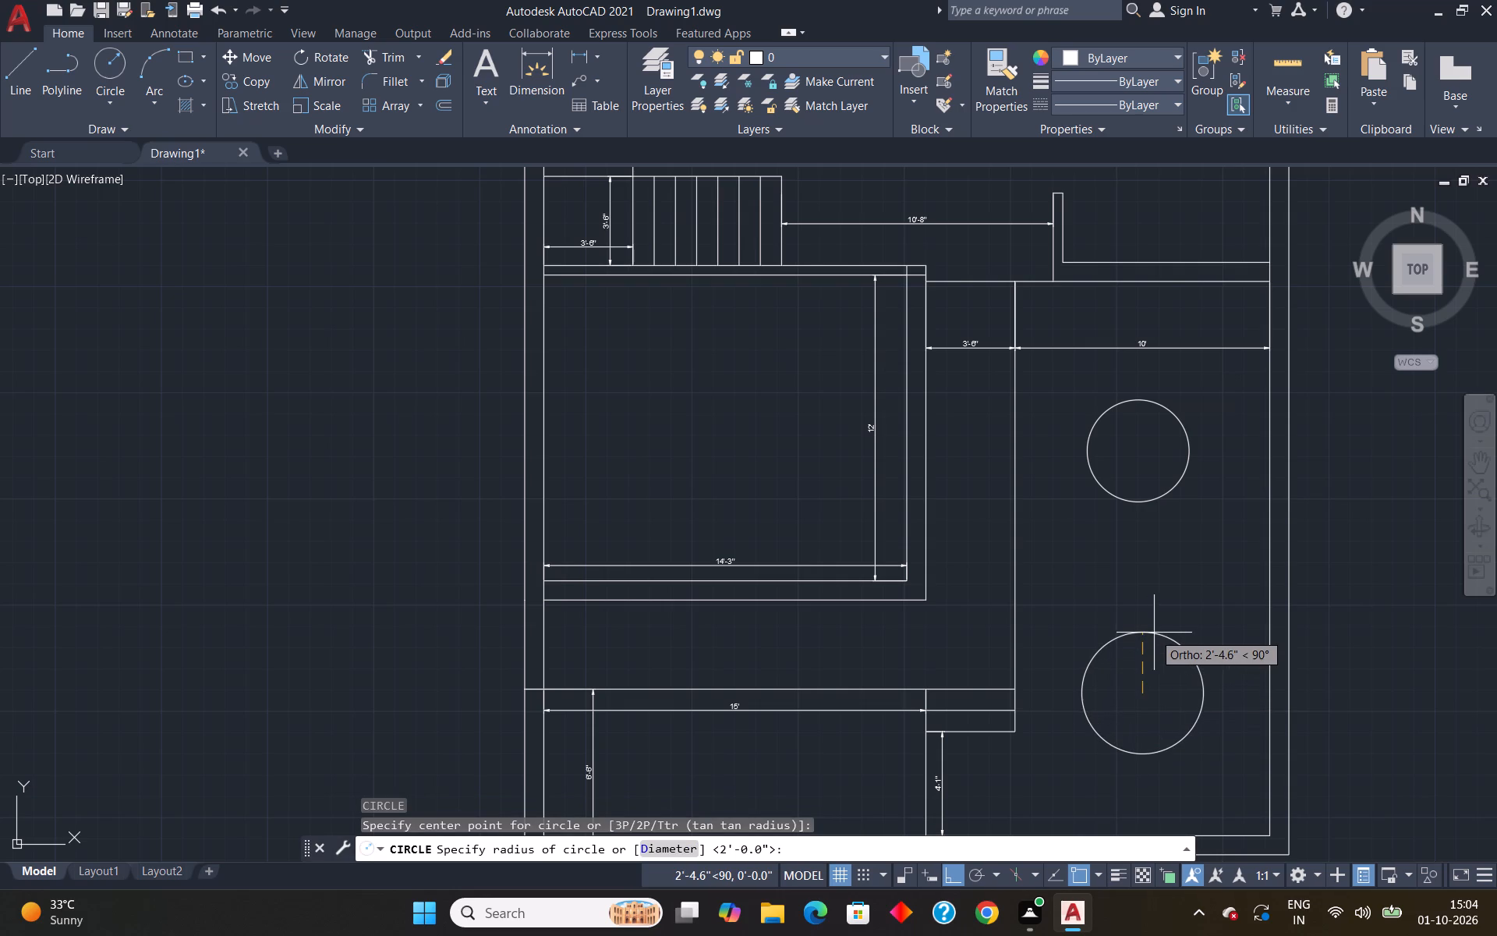
pyautogui.write("2'")
pyautogui.press('Return')
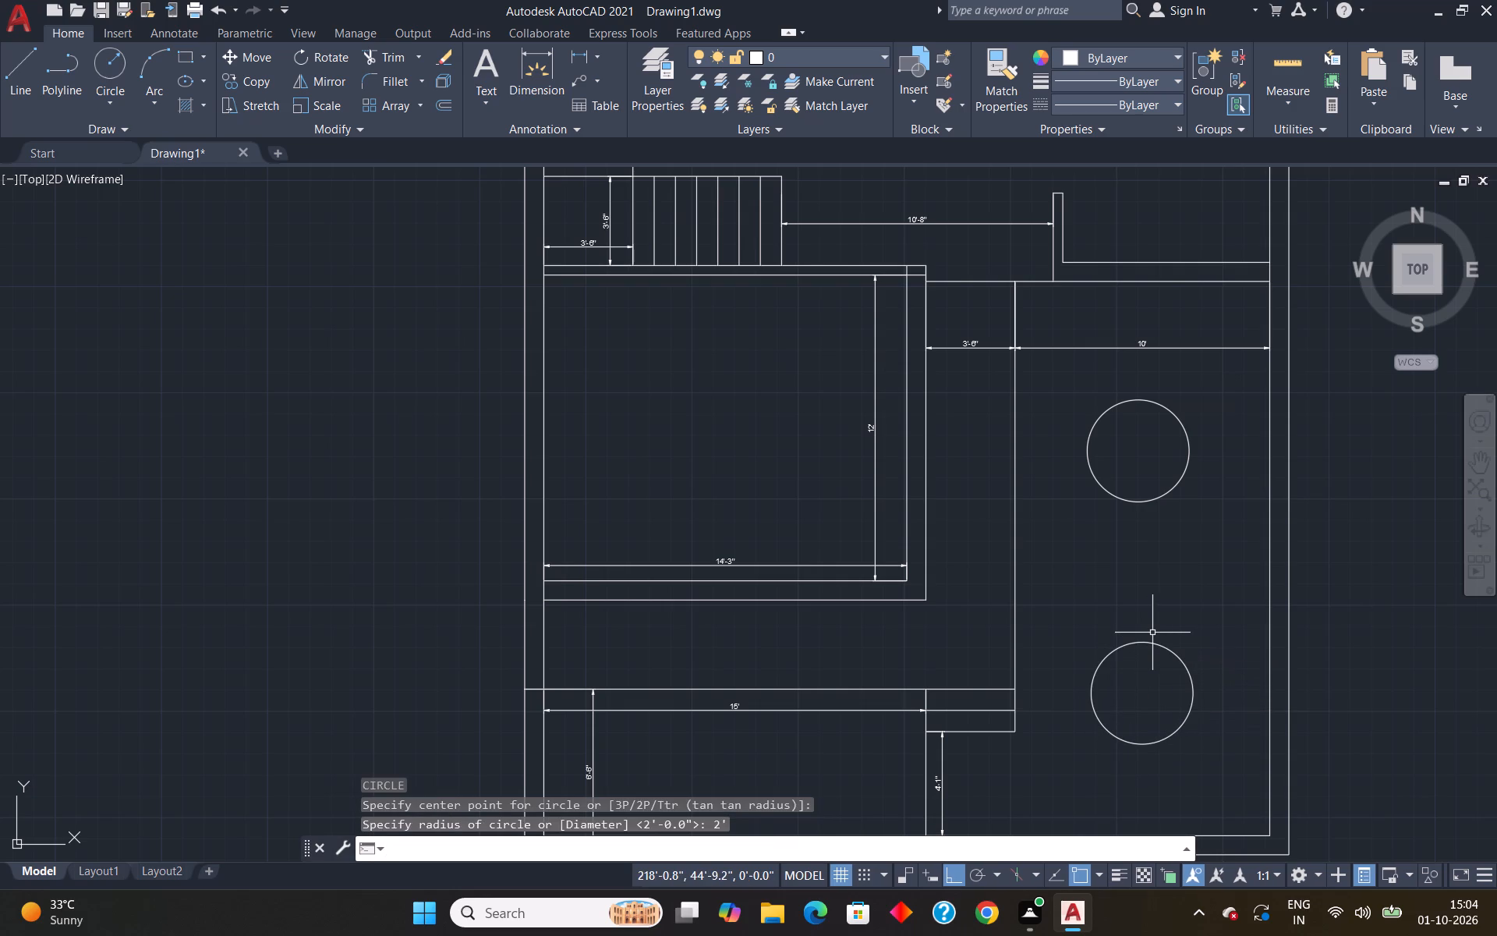
pyautogui.press('Escape')
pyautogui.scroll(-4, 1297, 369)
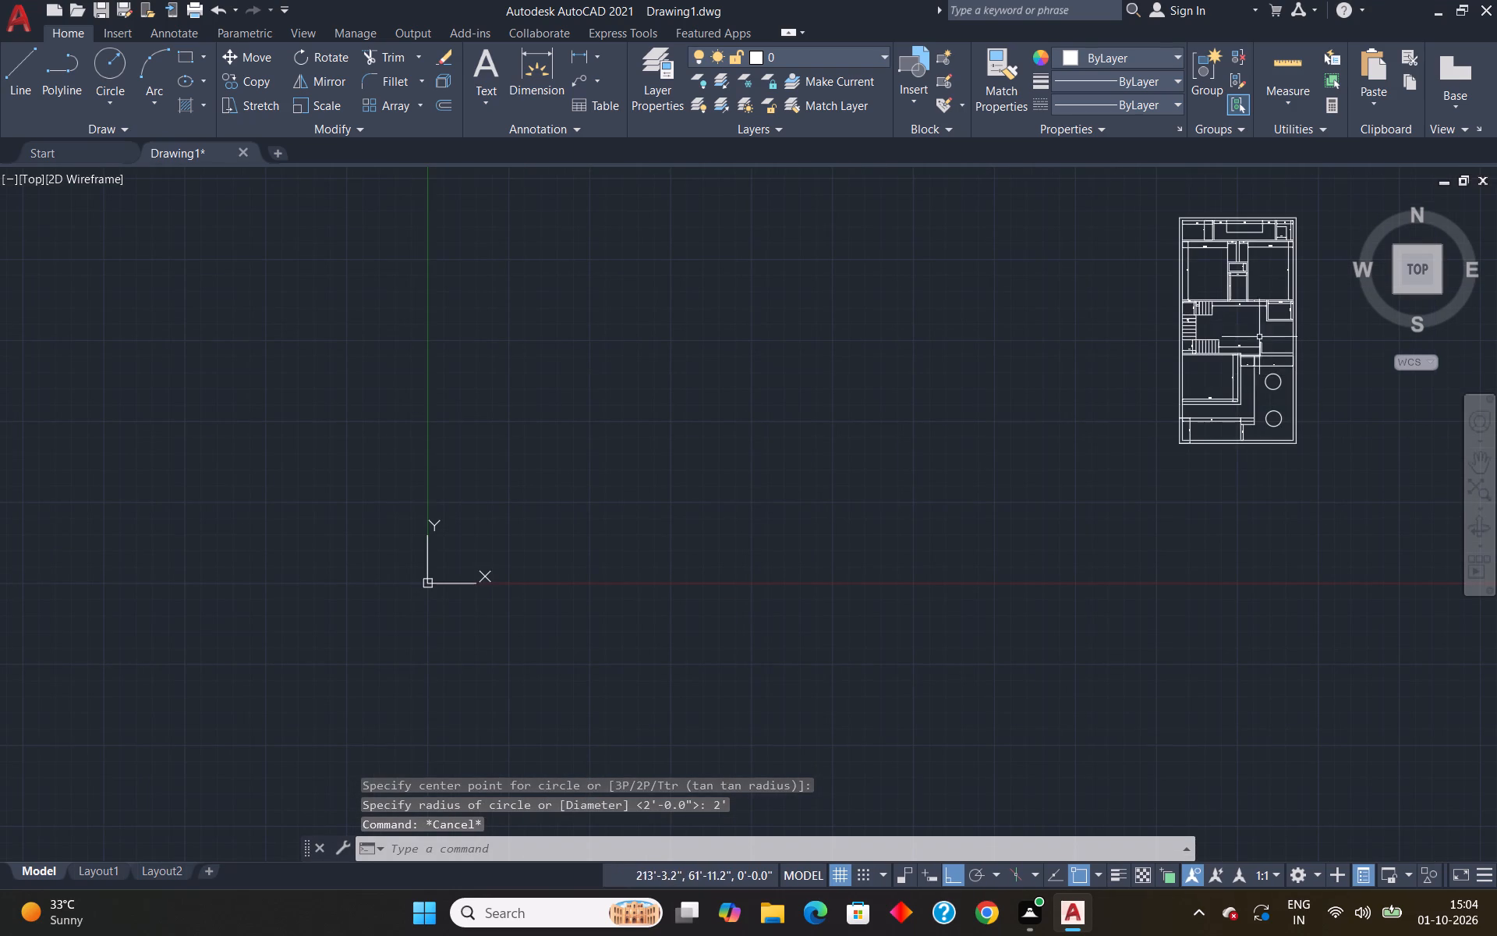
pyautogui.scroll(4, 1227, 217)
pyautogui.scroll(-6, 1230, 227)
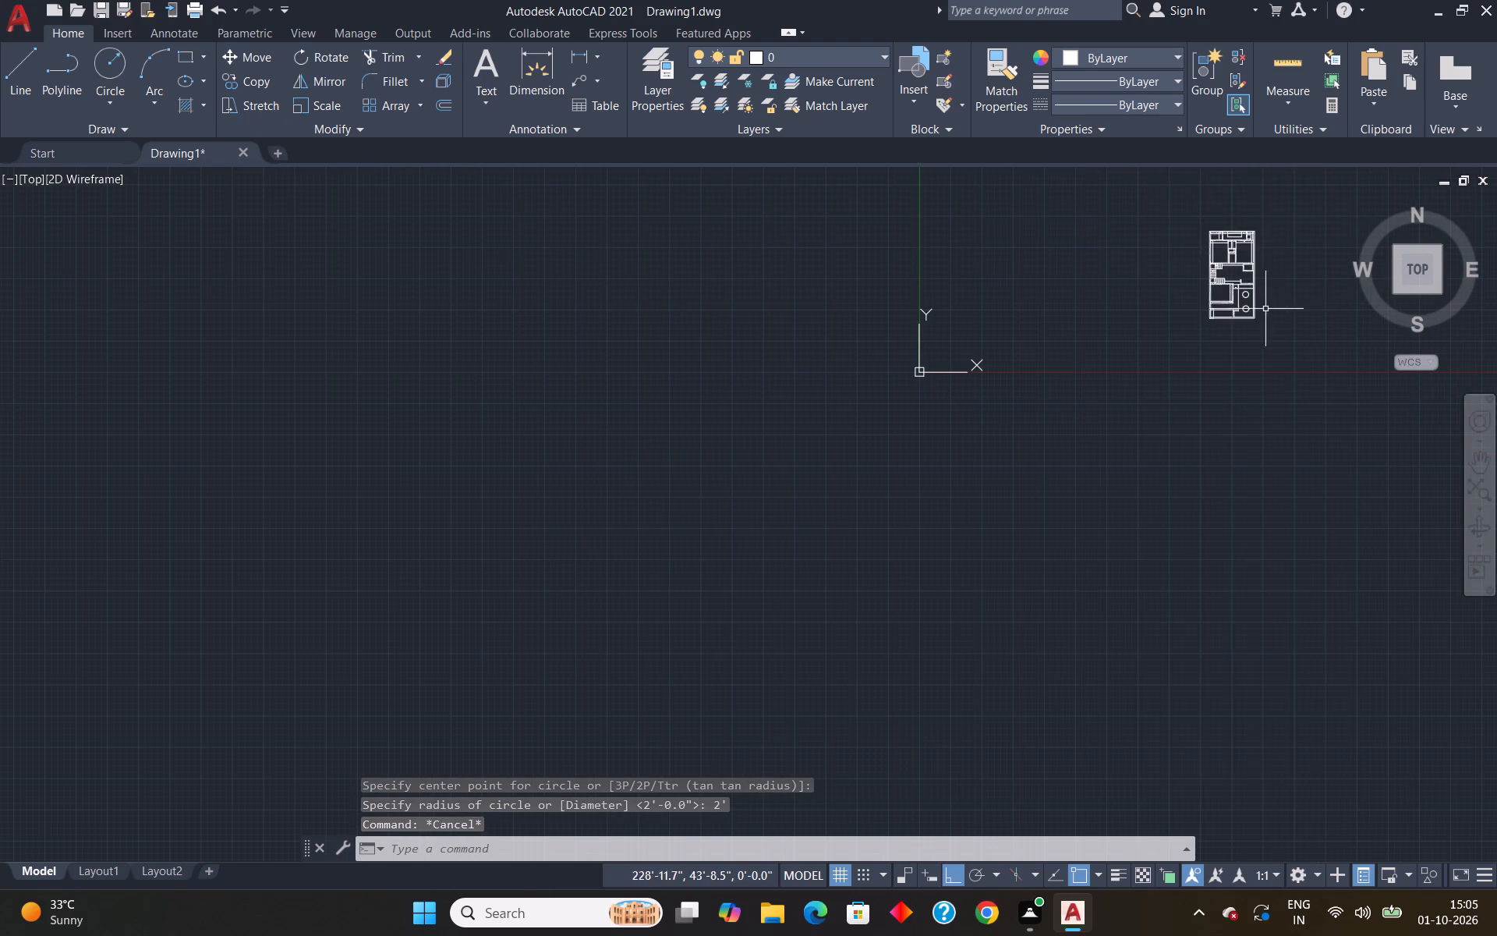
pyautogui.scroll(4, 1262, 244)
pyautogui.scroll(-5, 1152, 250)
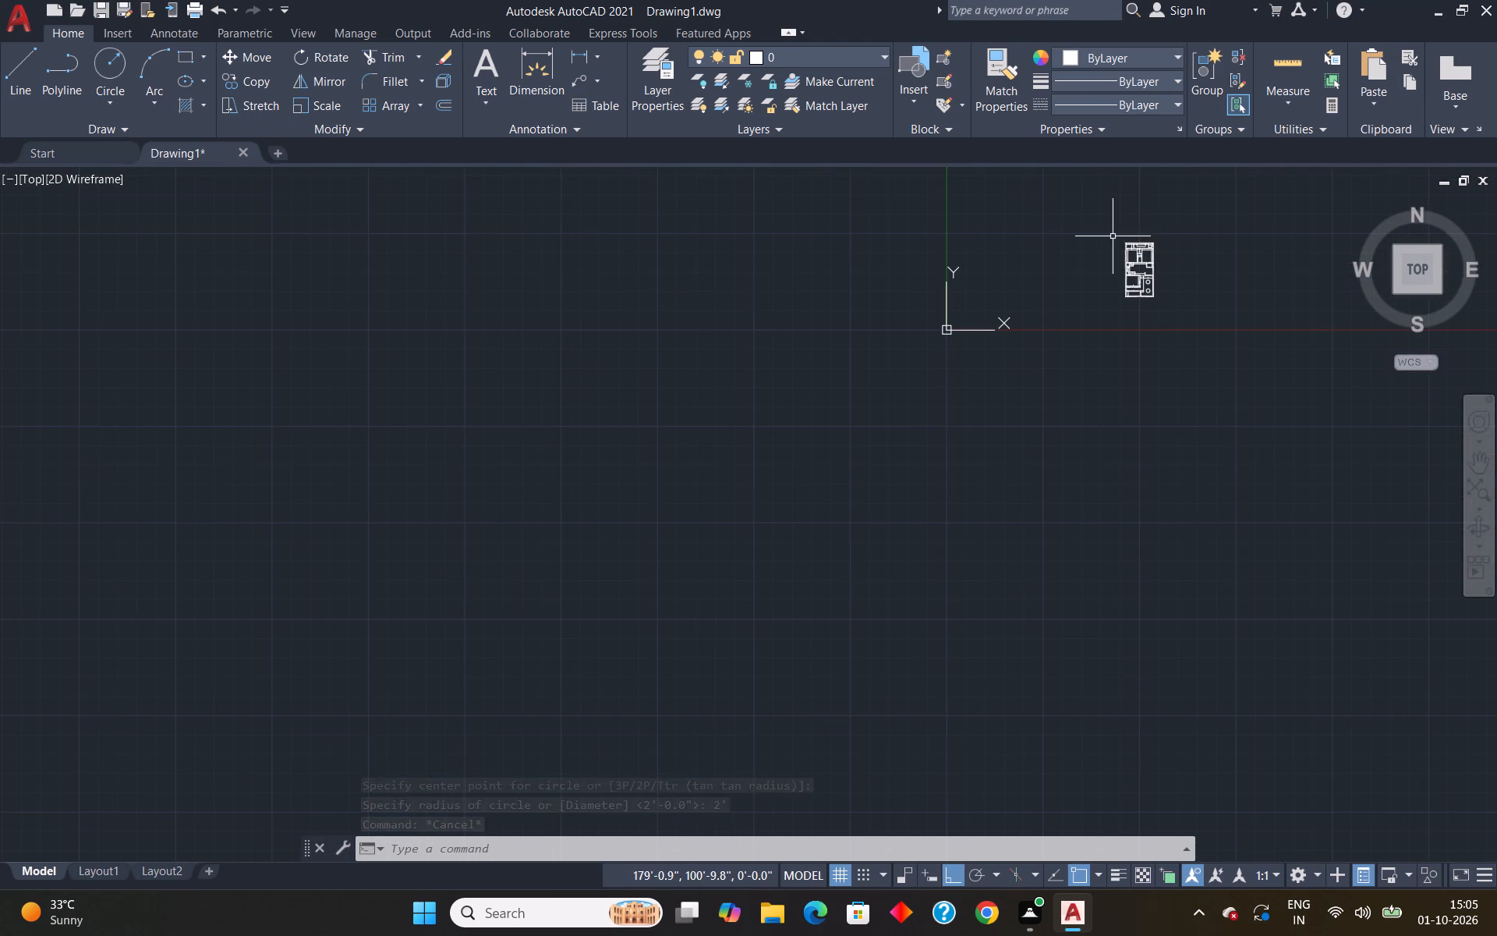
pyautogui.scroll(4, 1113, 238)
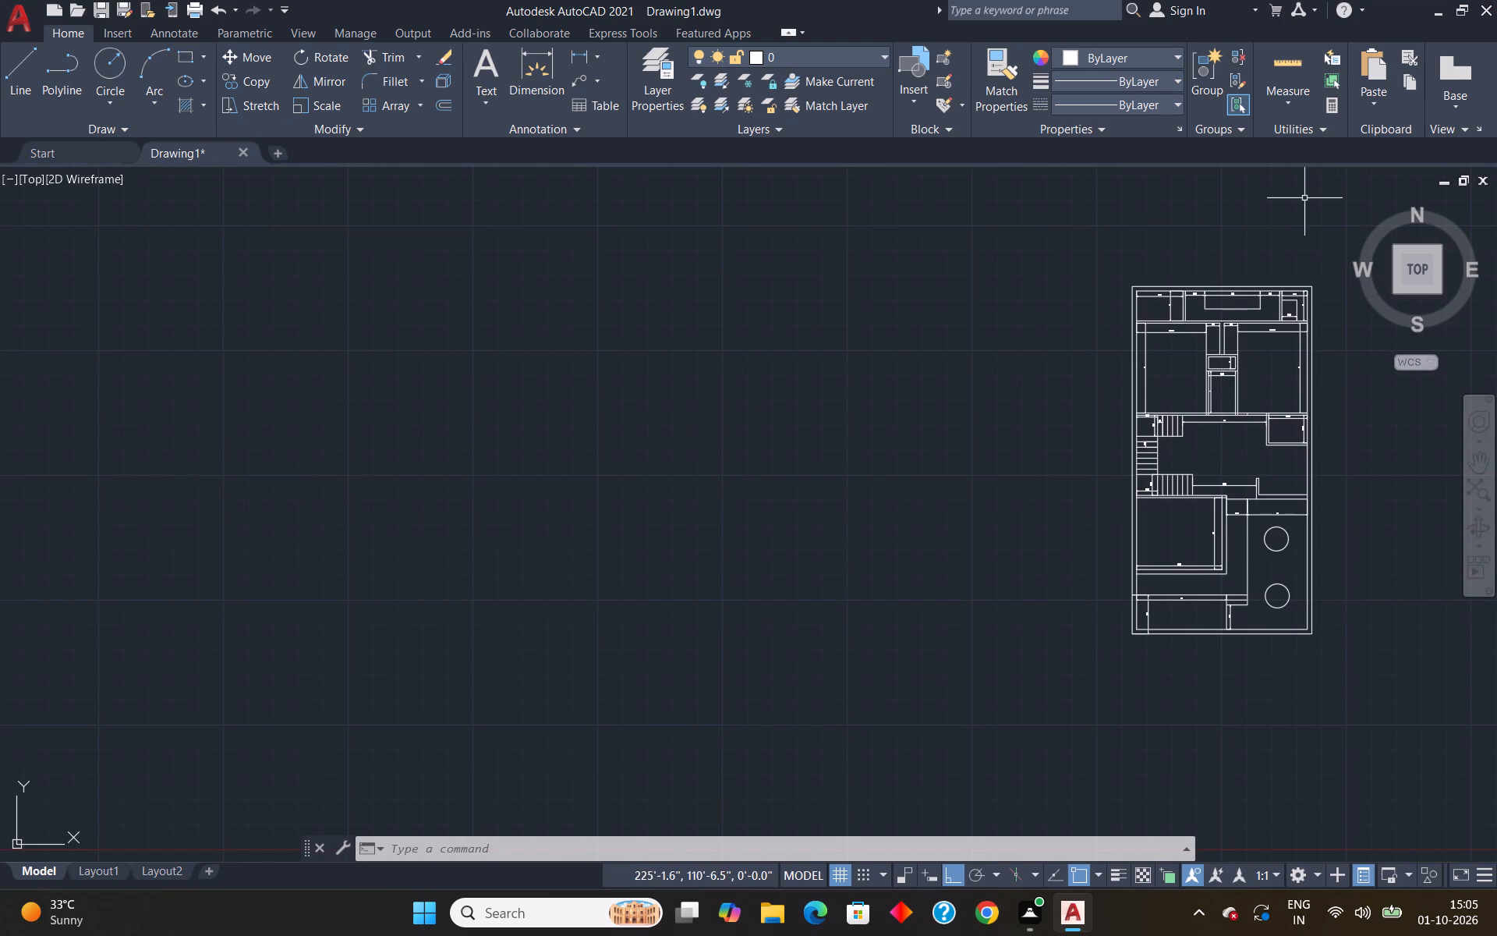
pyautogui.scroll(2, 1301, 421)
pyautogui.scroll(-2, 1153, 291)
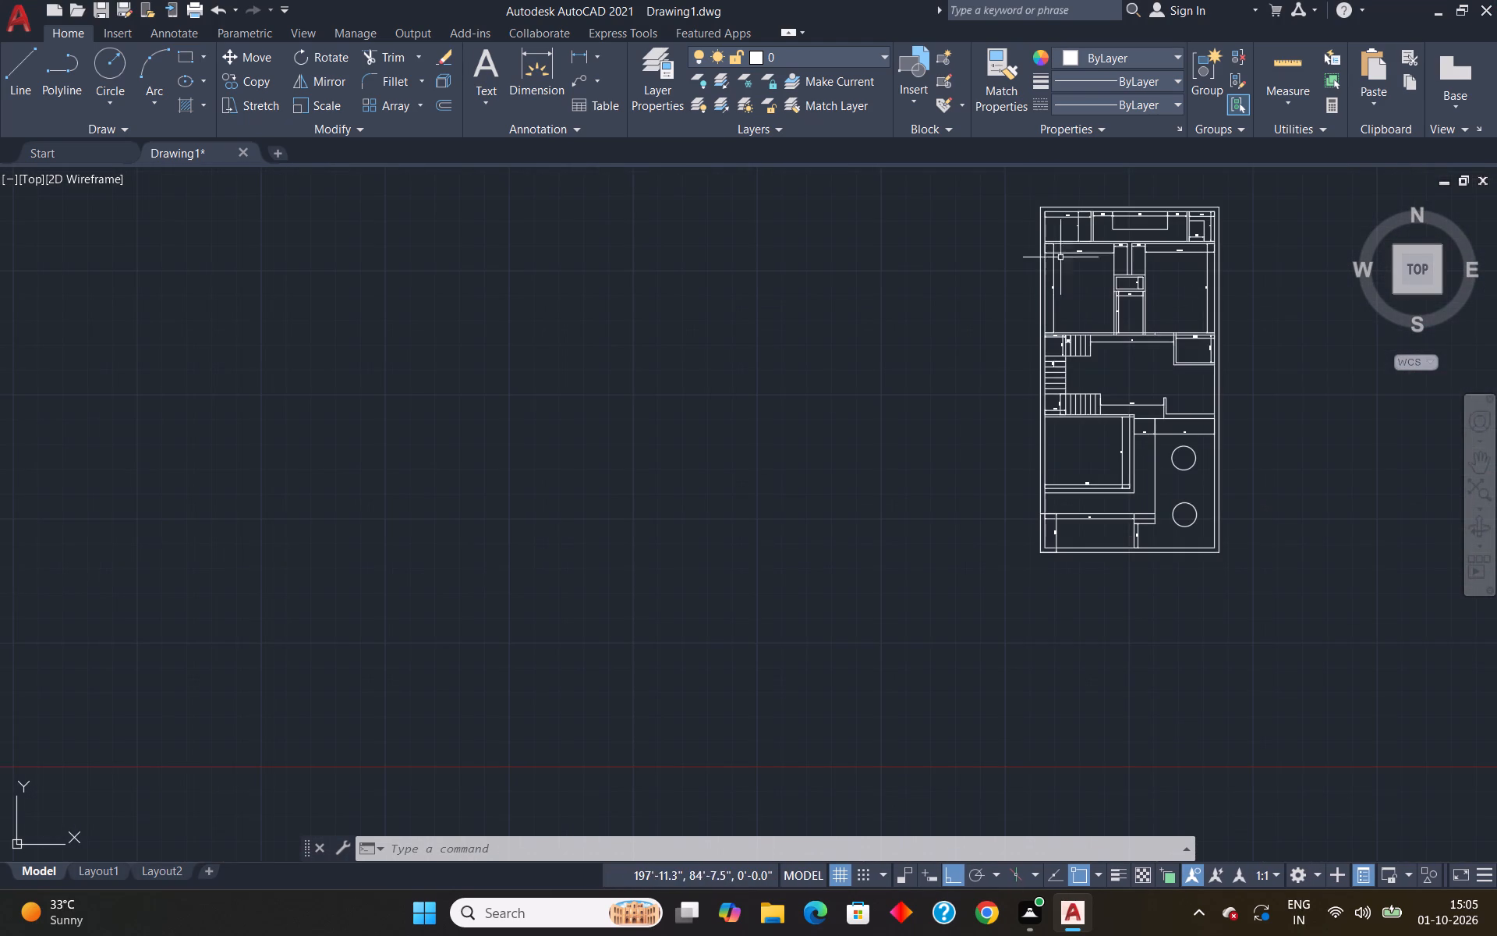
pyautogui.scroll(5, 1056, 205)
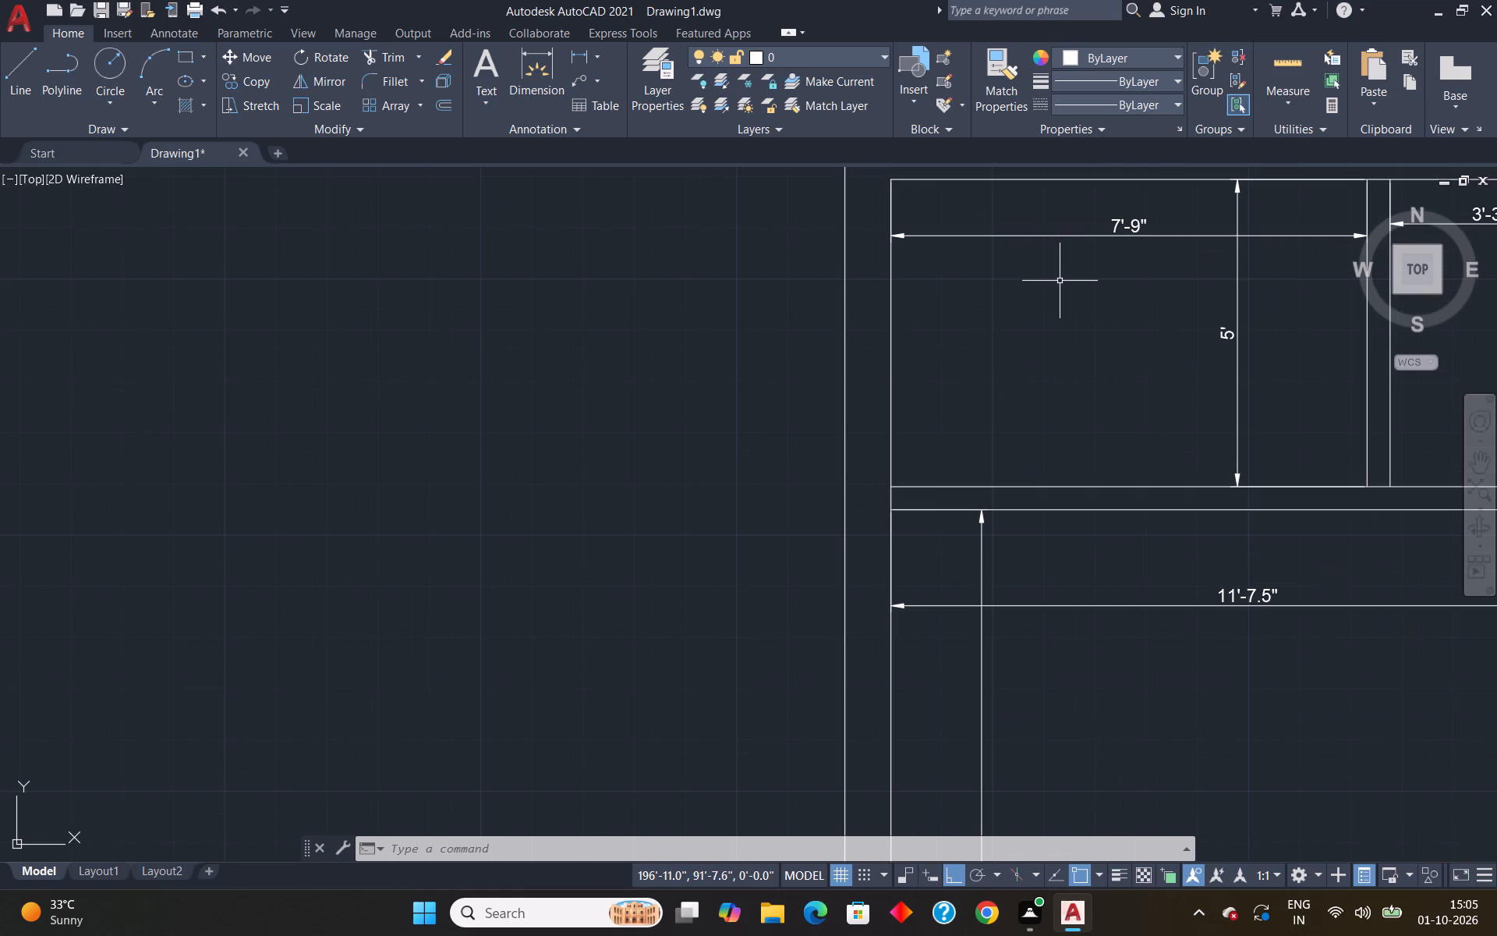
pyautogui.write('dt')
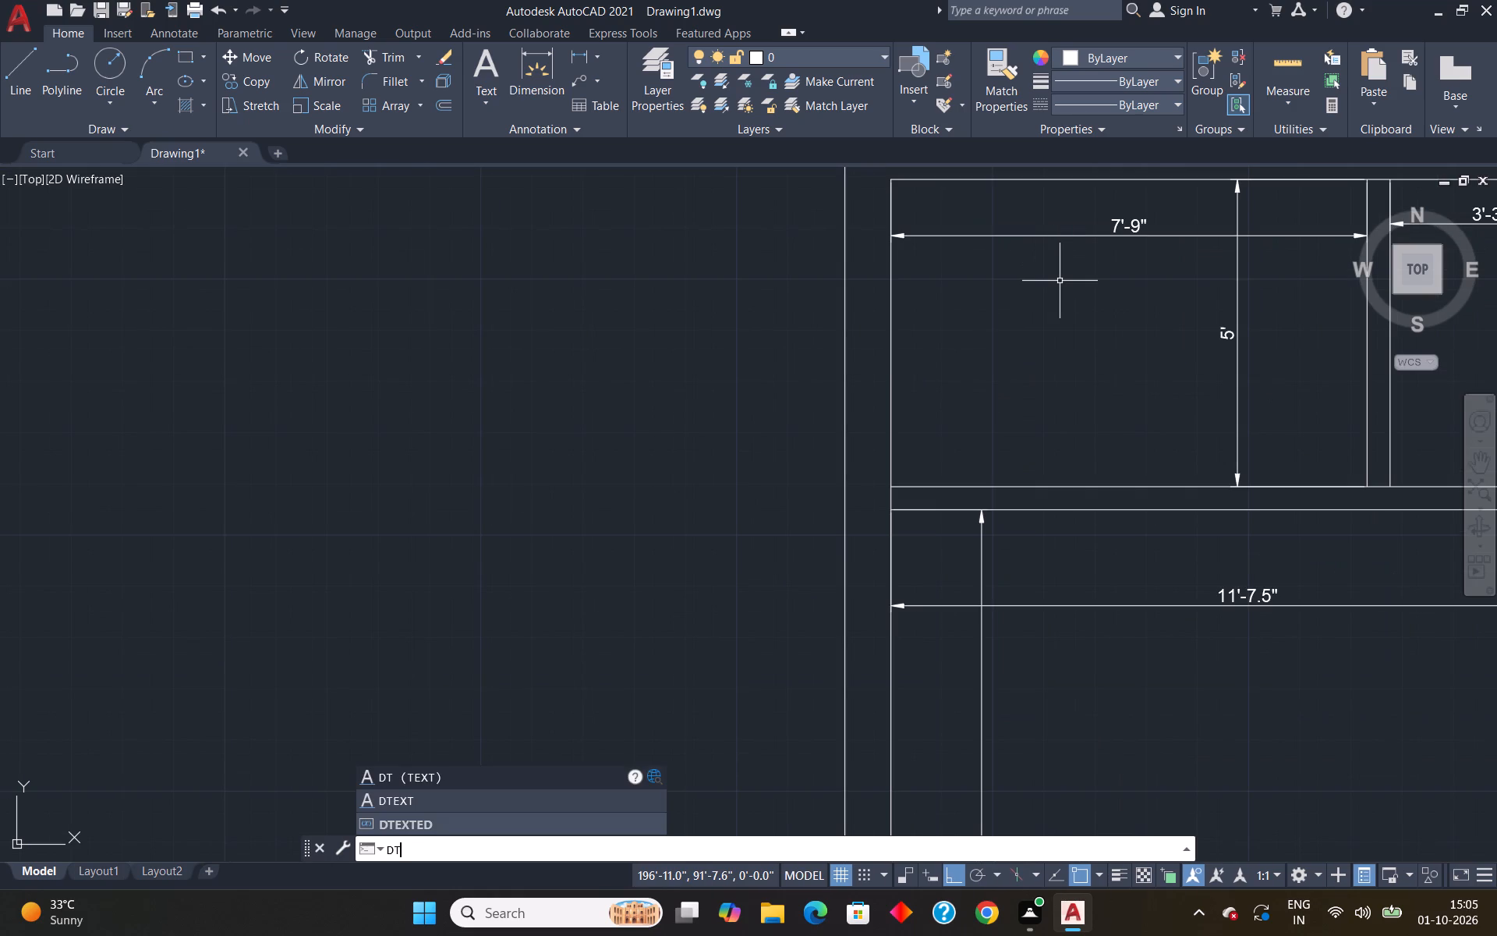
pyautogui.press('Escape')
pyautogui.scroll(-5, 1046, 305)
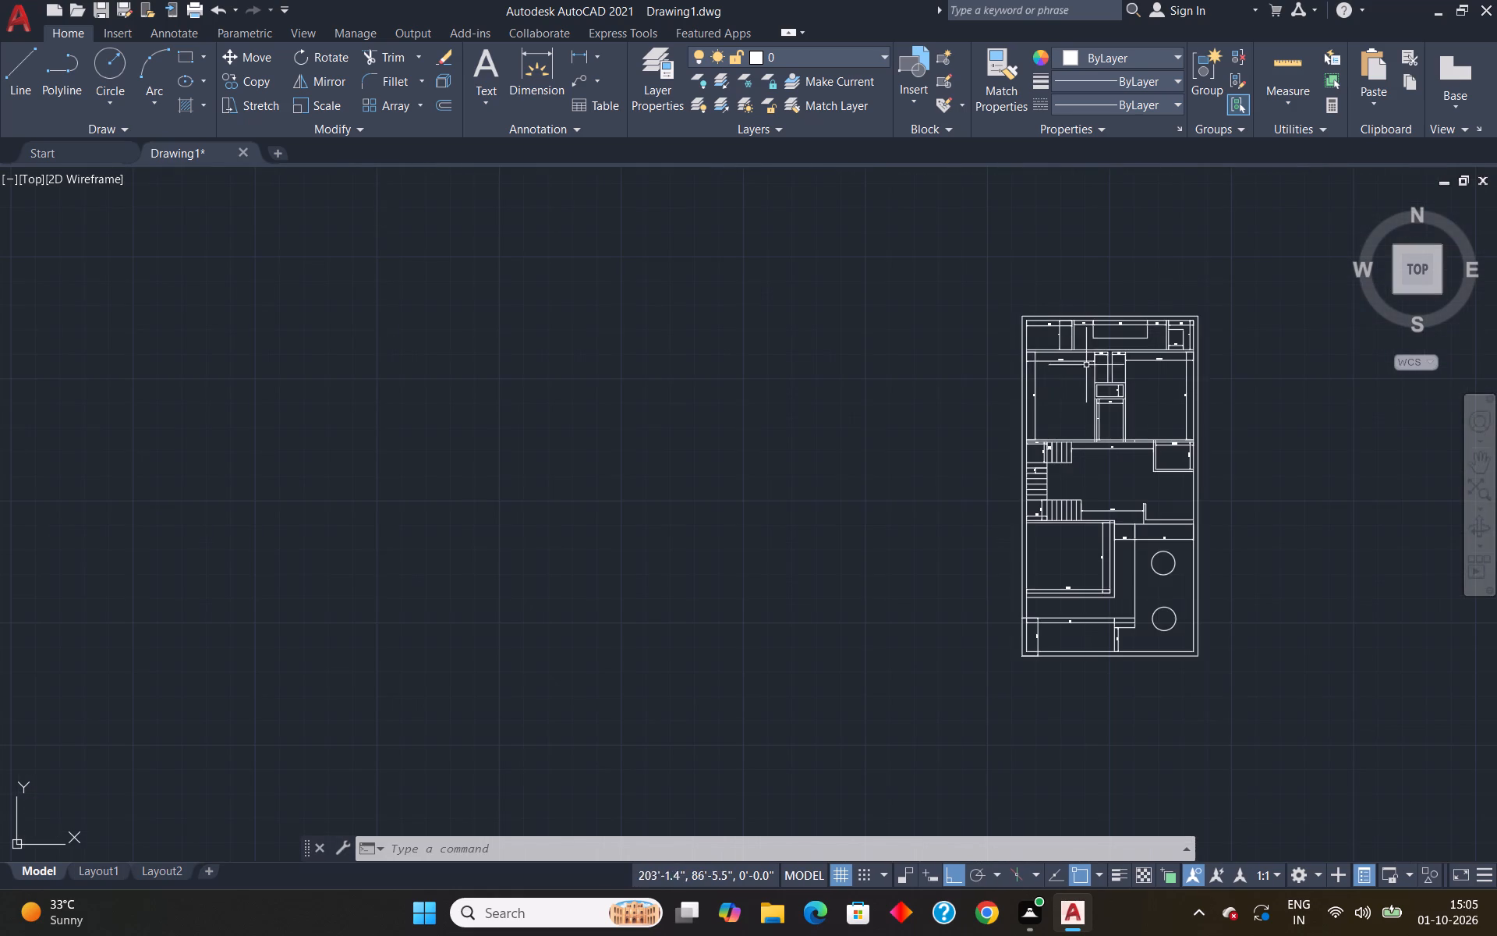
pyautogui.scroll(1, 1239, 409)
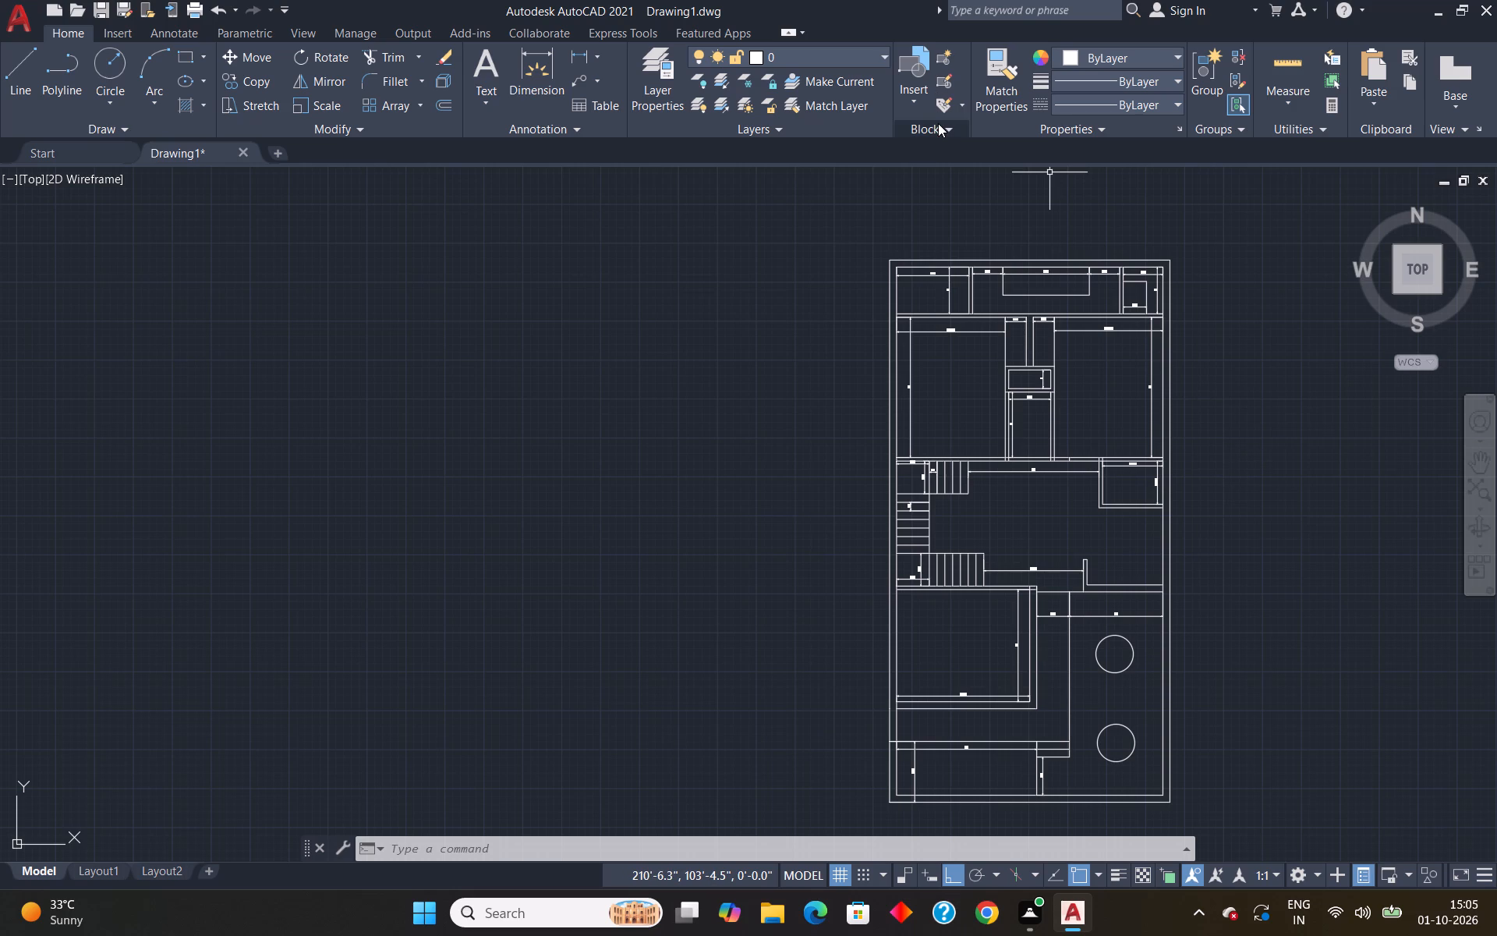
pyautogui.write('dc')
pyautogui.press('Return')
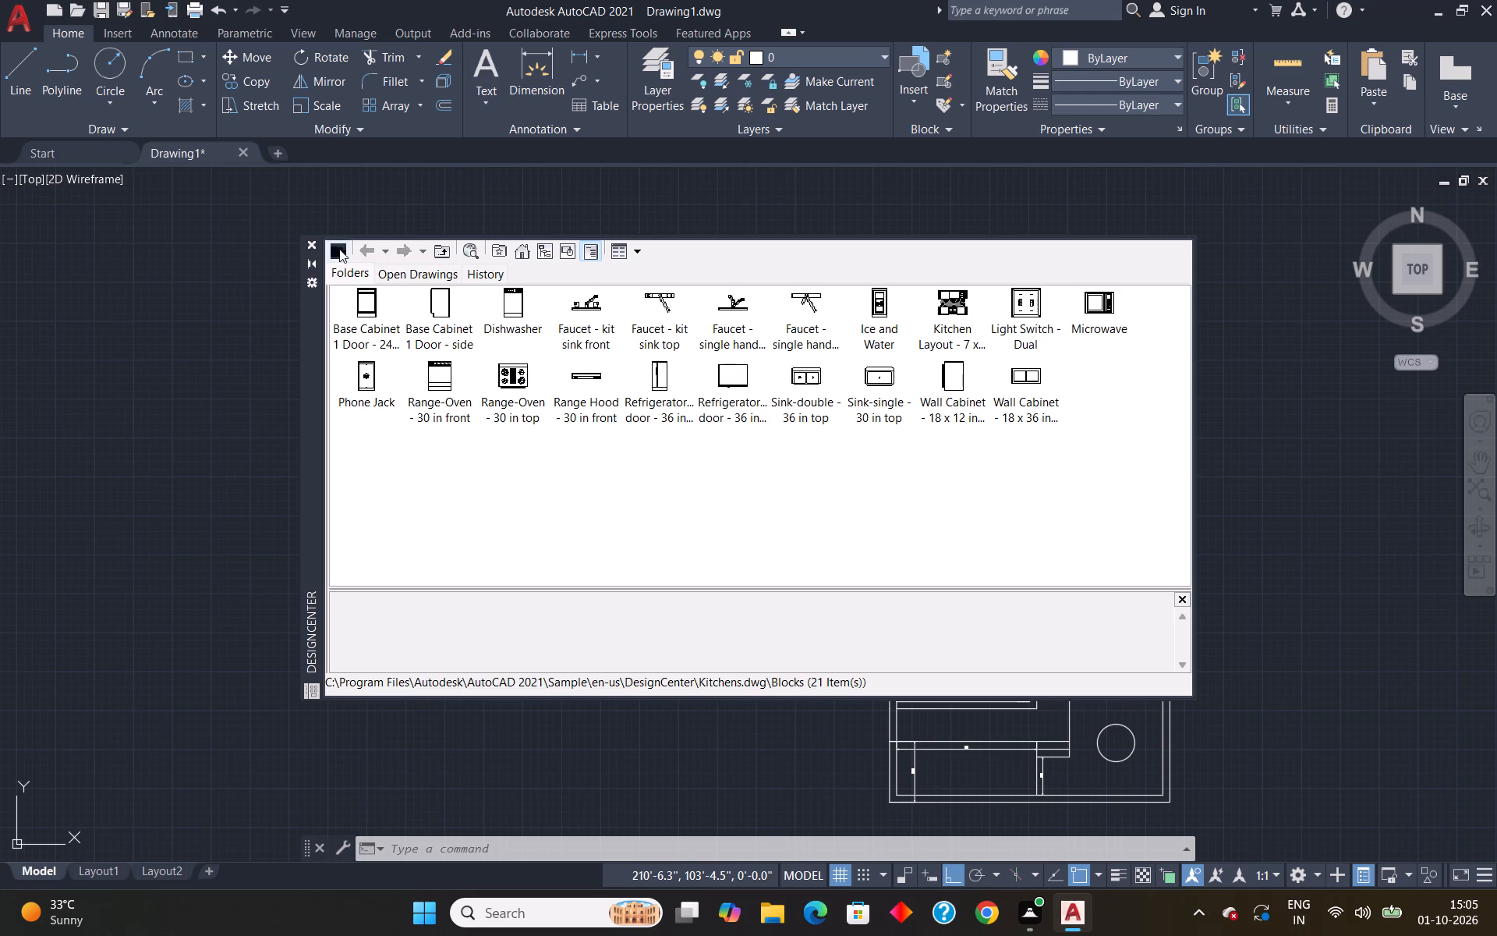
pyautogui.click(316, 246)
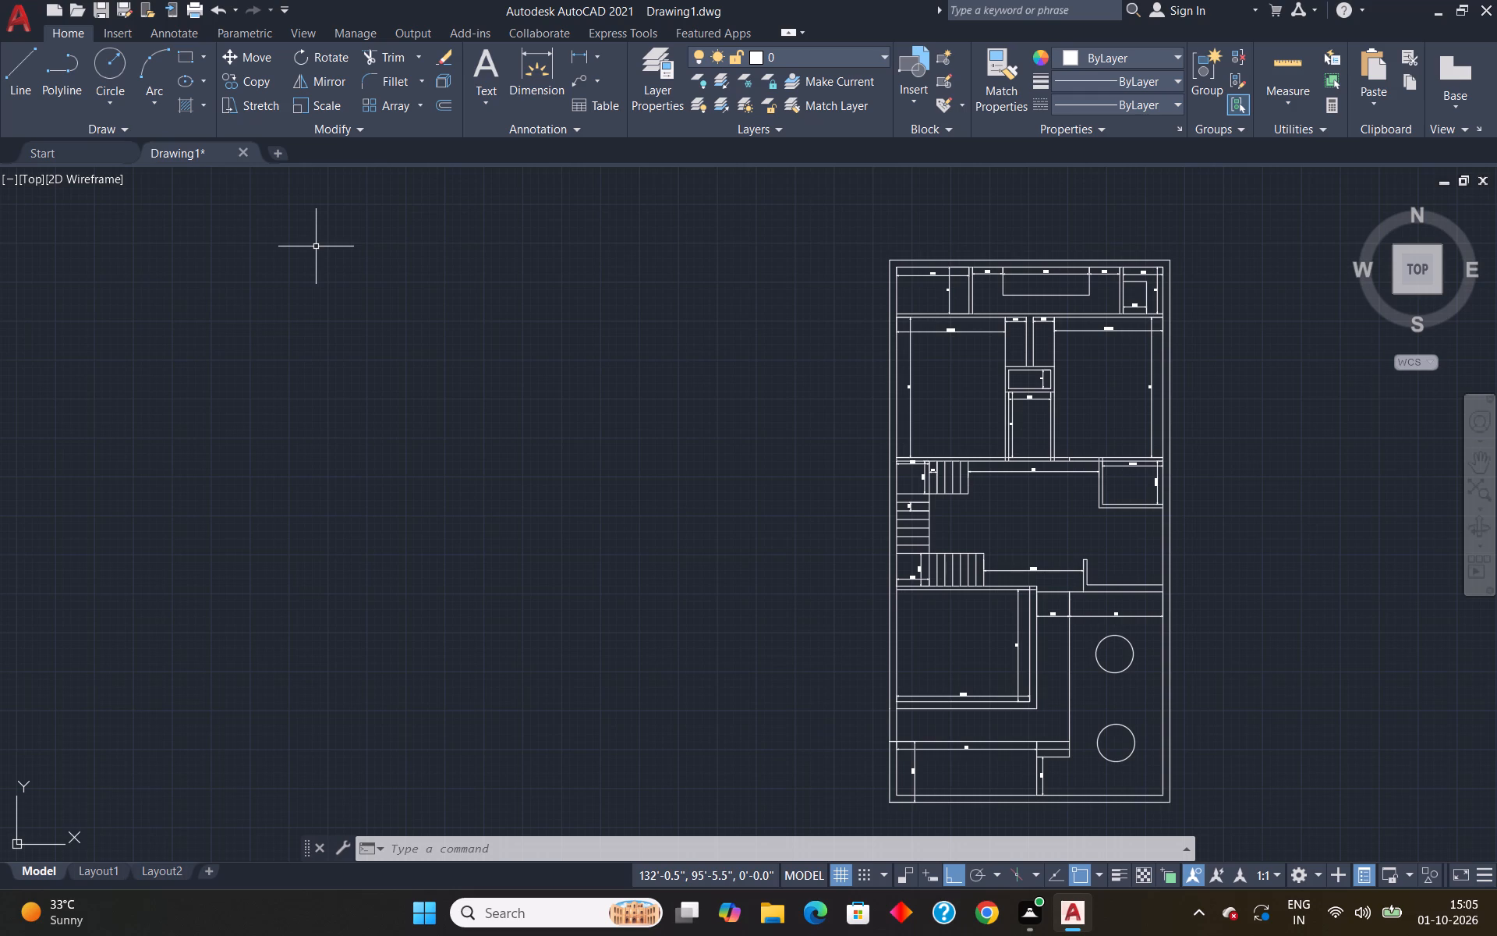
# Insert a metric door block and a metric window block from the architectural samples in the empty area west of the plan.
pyautogui.write('tp')
pyautogui.press('Return')
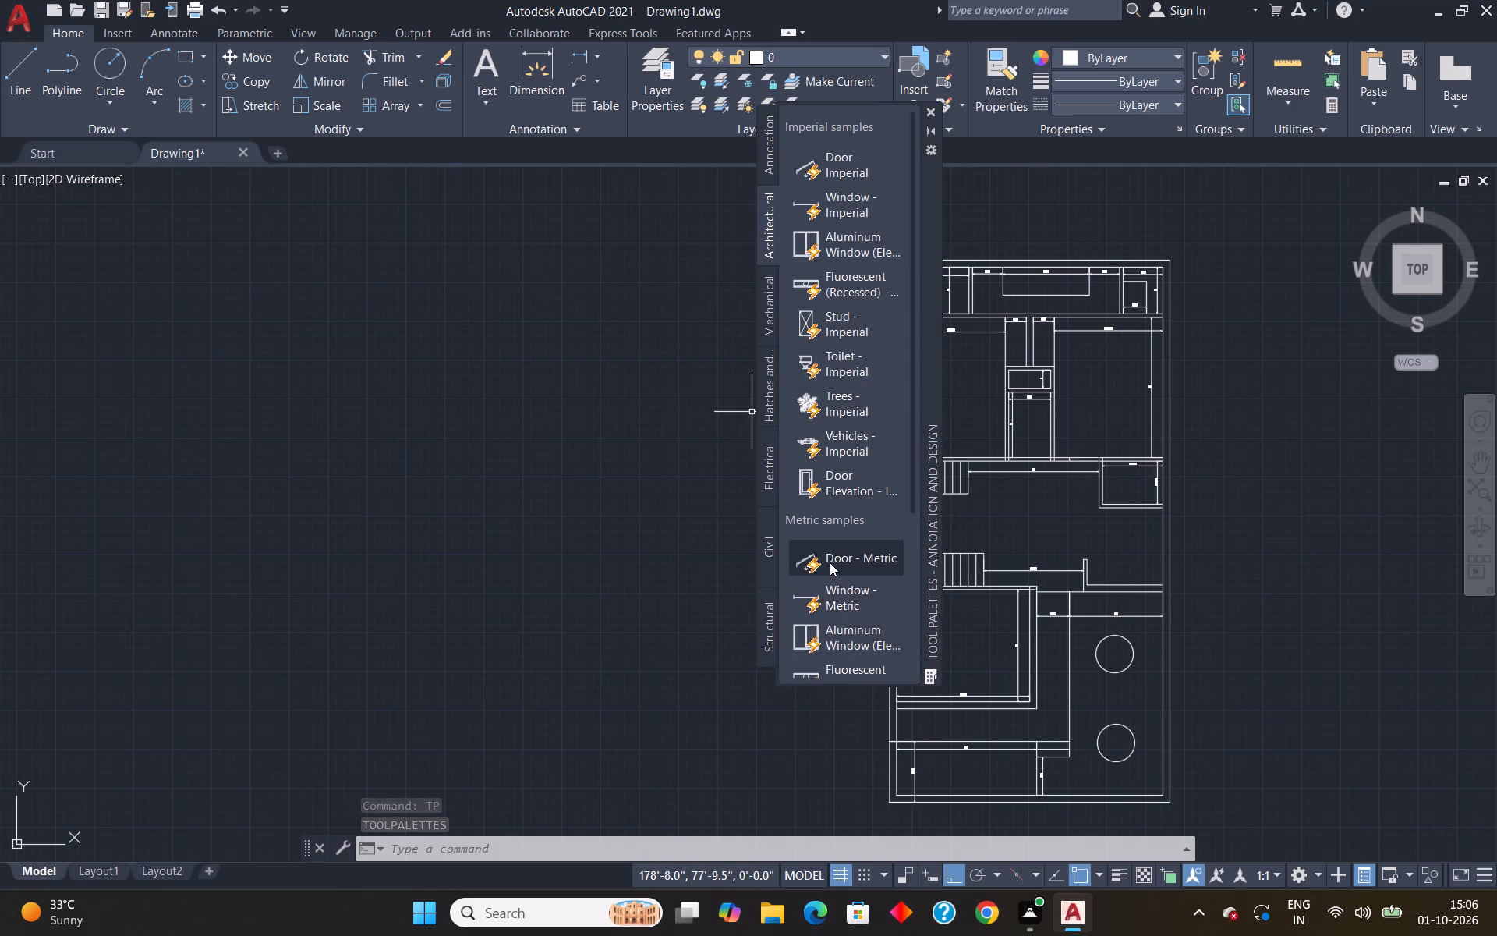
pyautogui.moveTo(830, 562); pyautogui.dragTo(607, 603)
pyautogui.moveTo(861, 604); pyautogui.dragTo(856, 606)
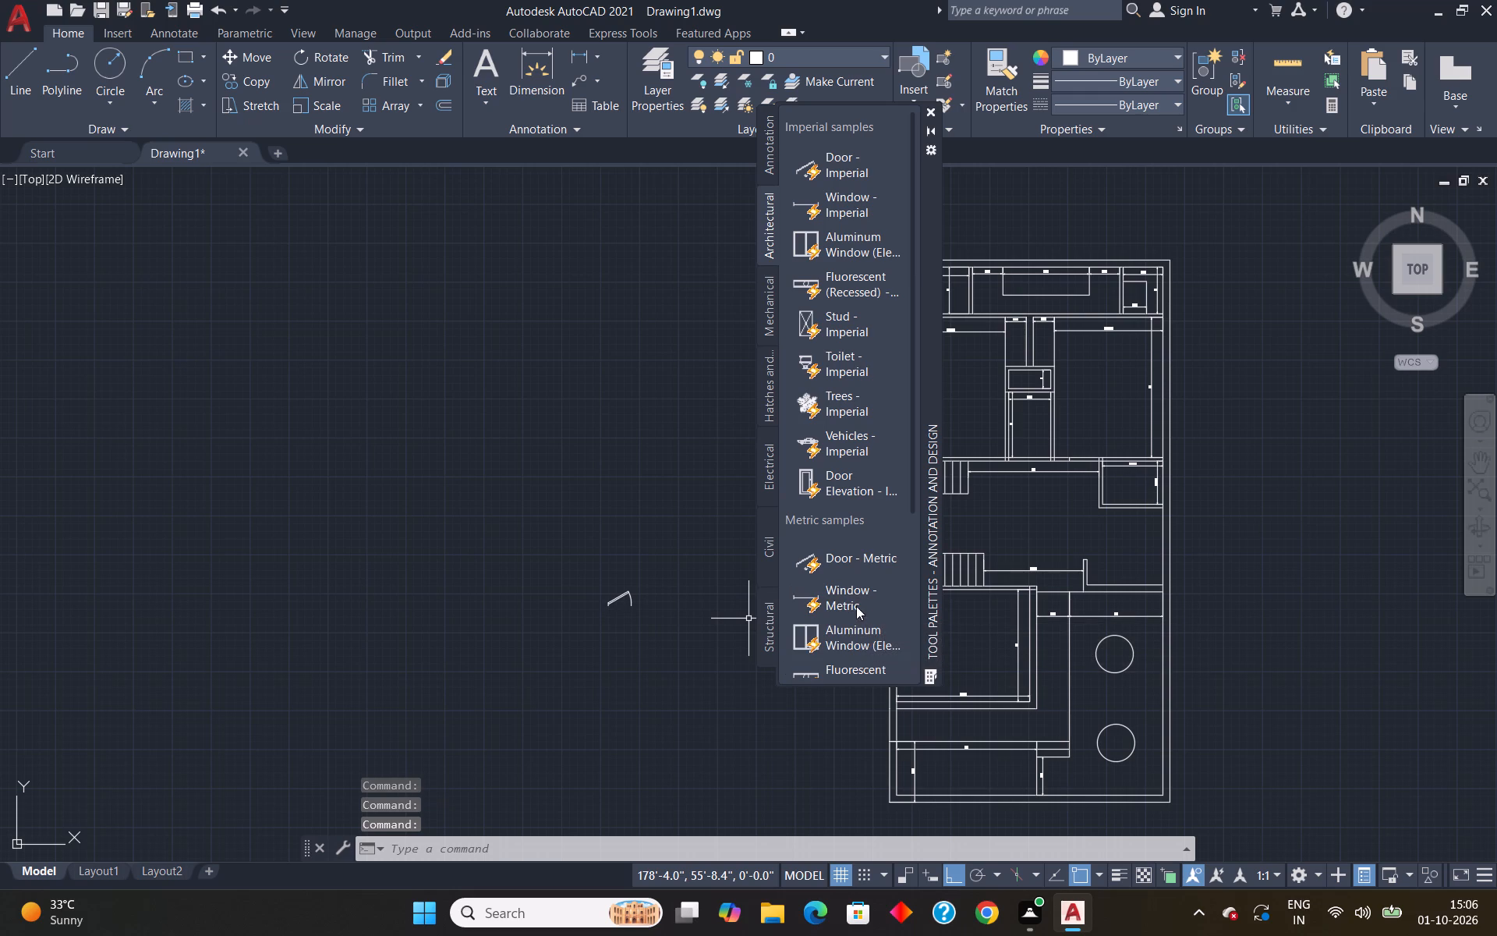
pyautogui.moveTo(856, 606); pyautogui.dragTo(674, 714)
pyautogui.press('Escape')
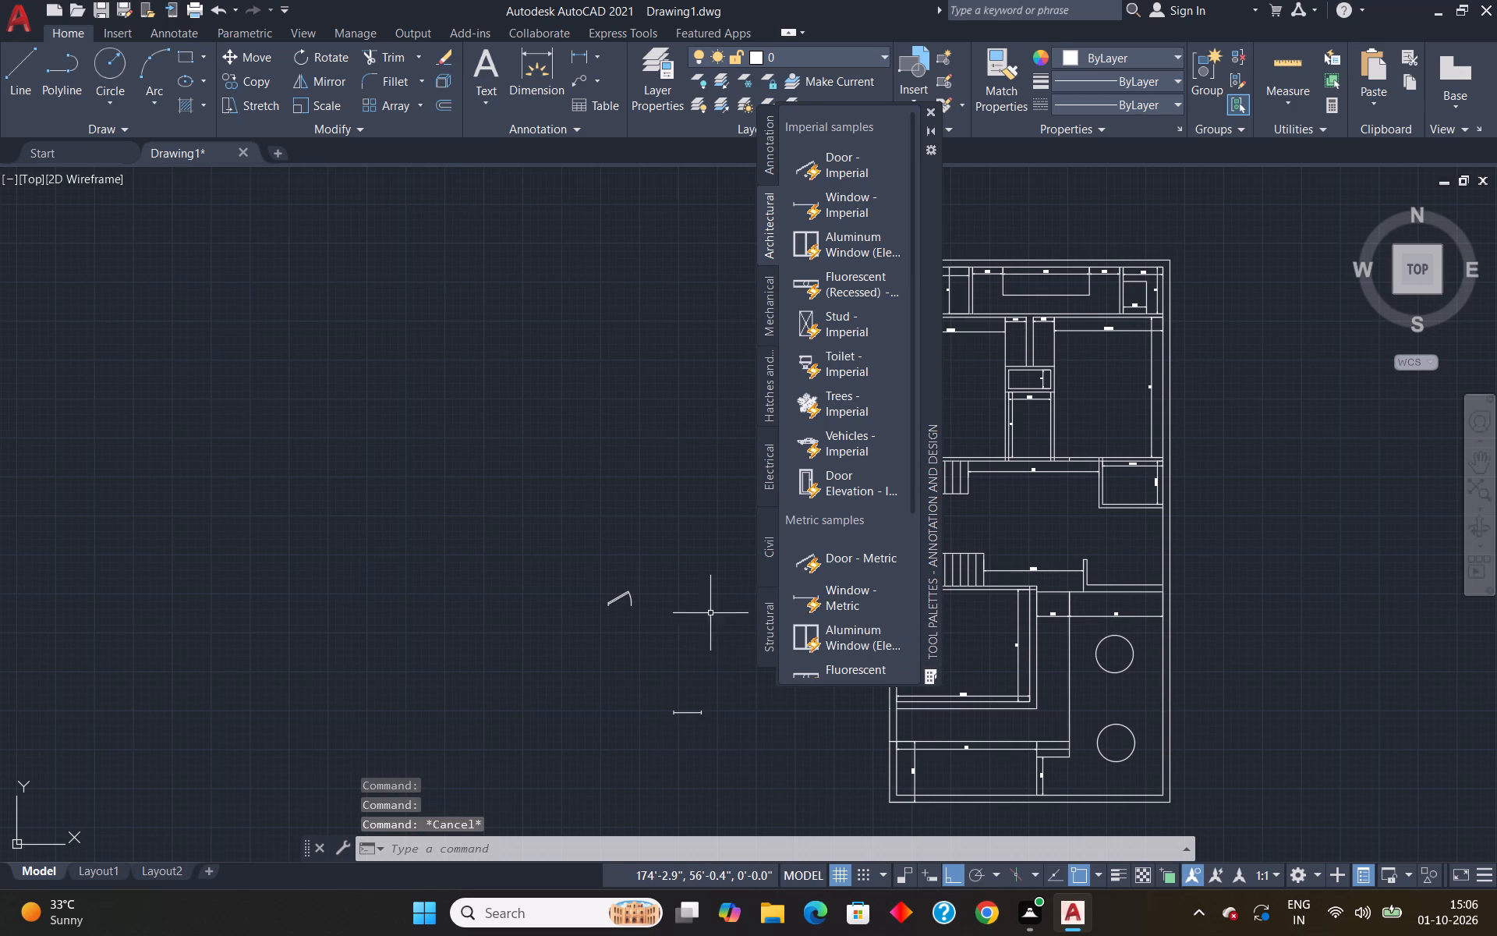
# Delete the door block placed west of the plan and dismiss the block palette.
pyautogui.click(618, 596)
pyautogui.press('Delete')
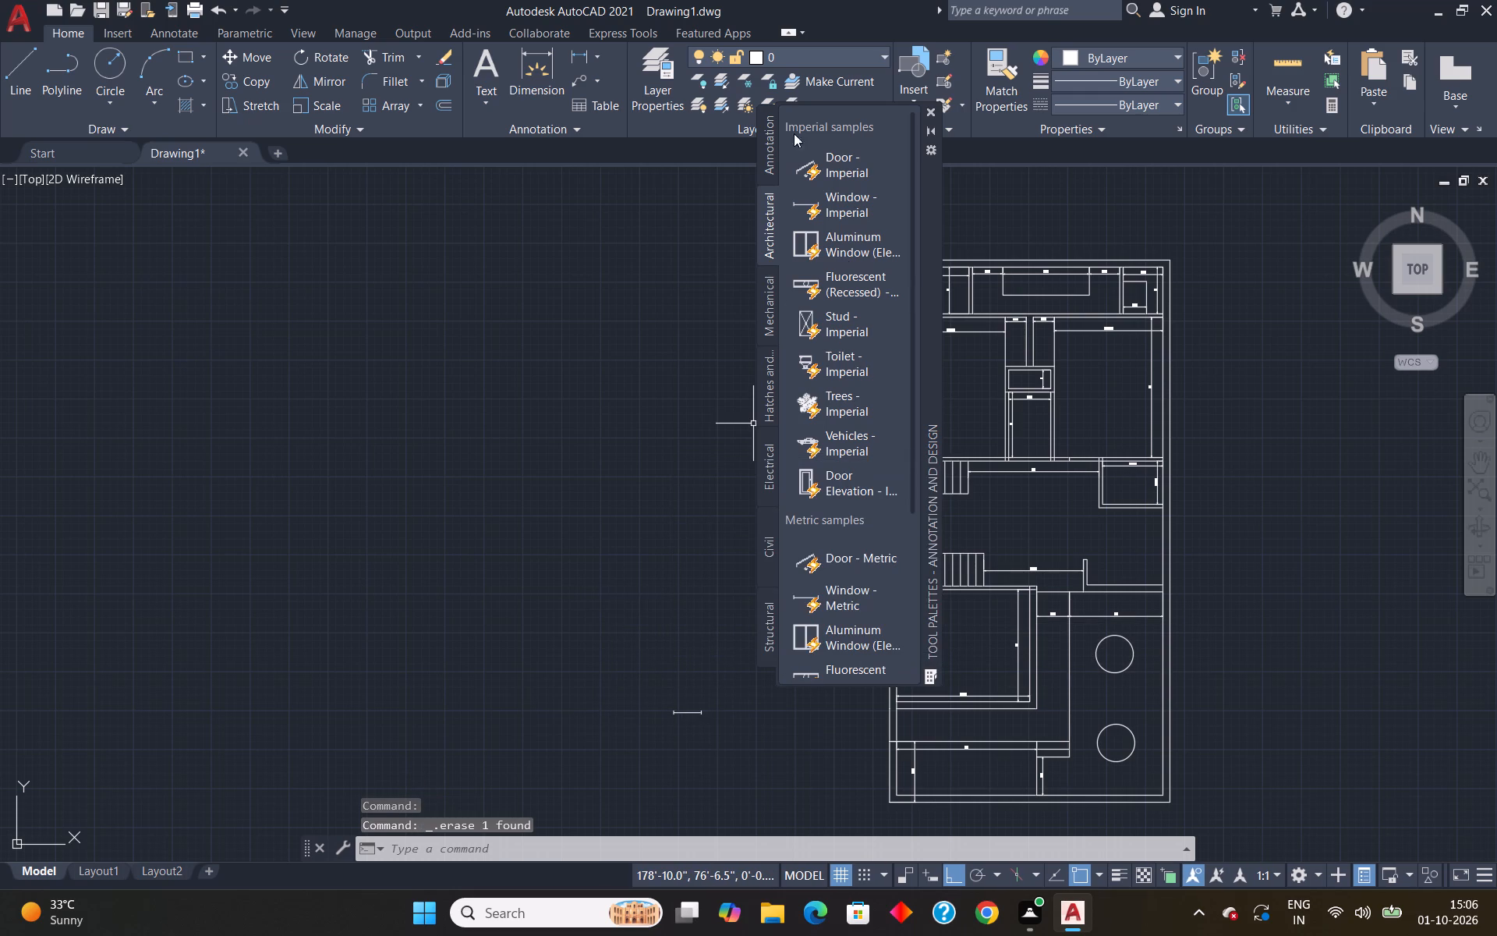
pyautogui.click(929, 108)
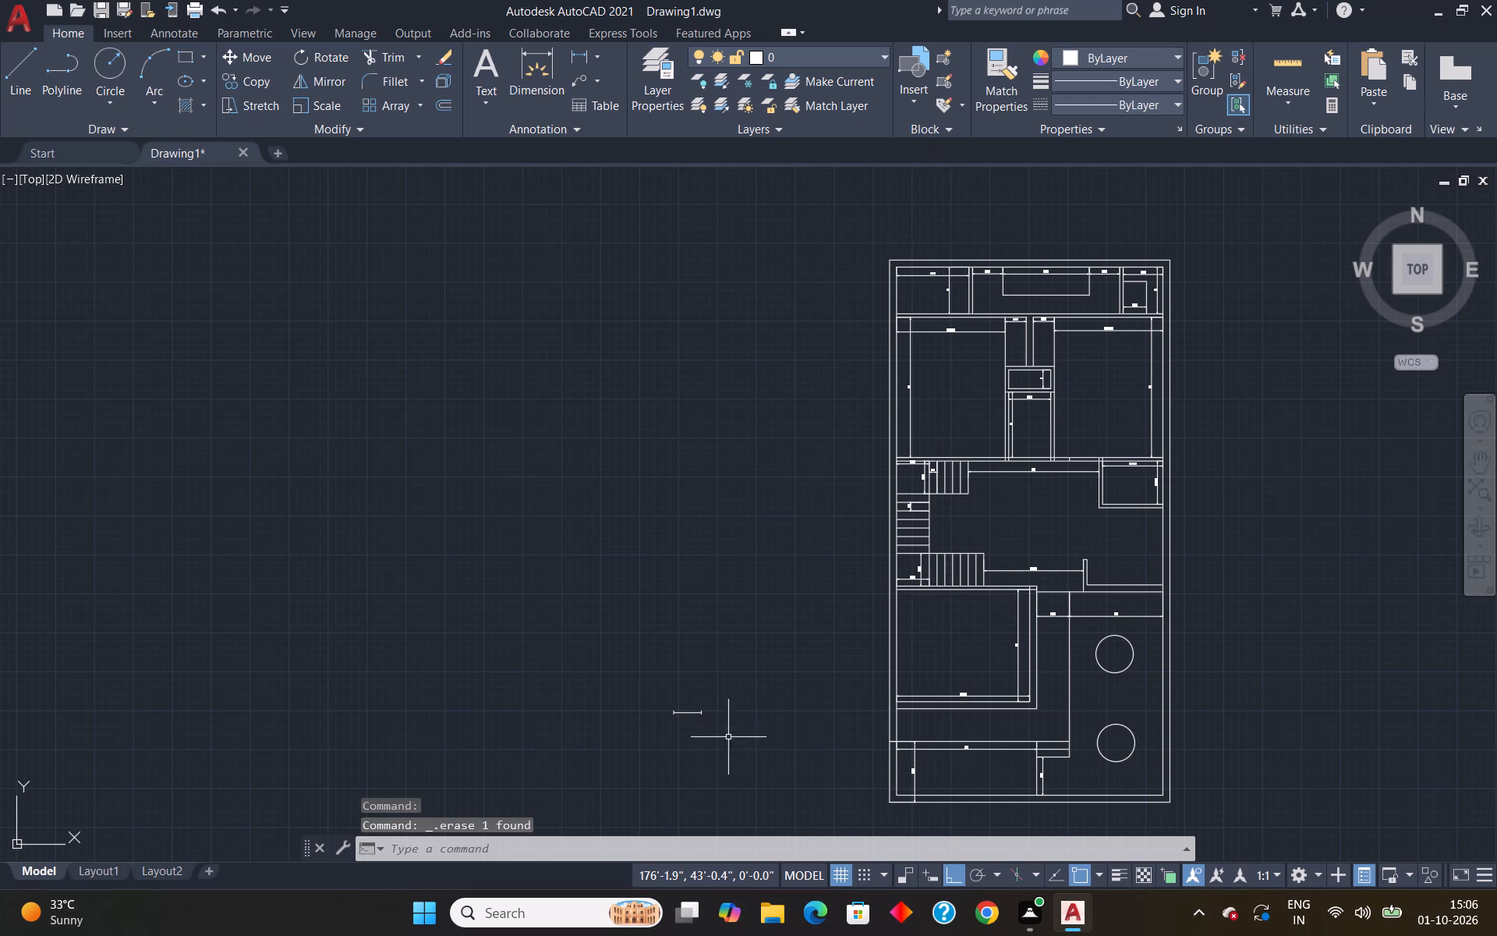
# Draw a jamb line across the wall south of the northwest room, 2'6" east of the west wall's inner face.
pyautogui.scroll(2, 1046, 571)
pyautogui.scroll(-4, 1025, 530)
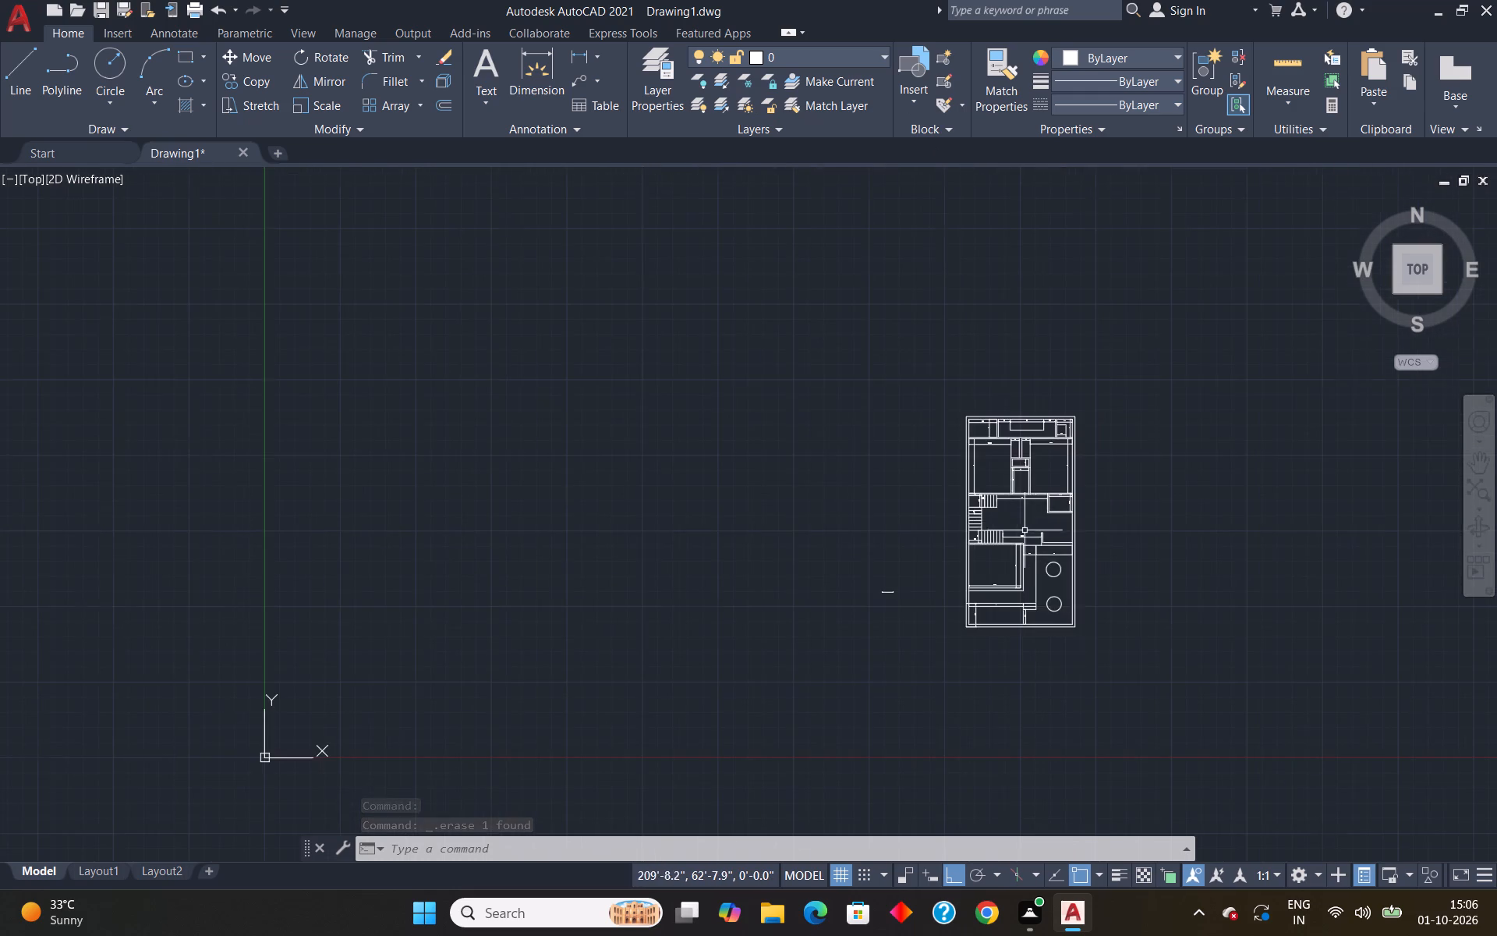
pyautogui.scroll(6, 989, 431)
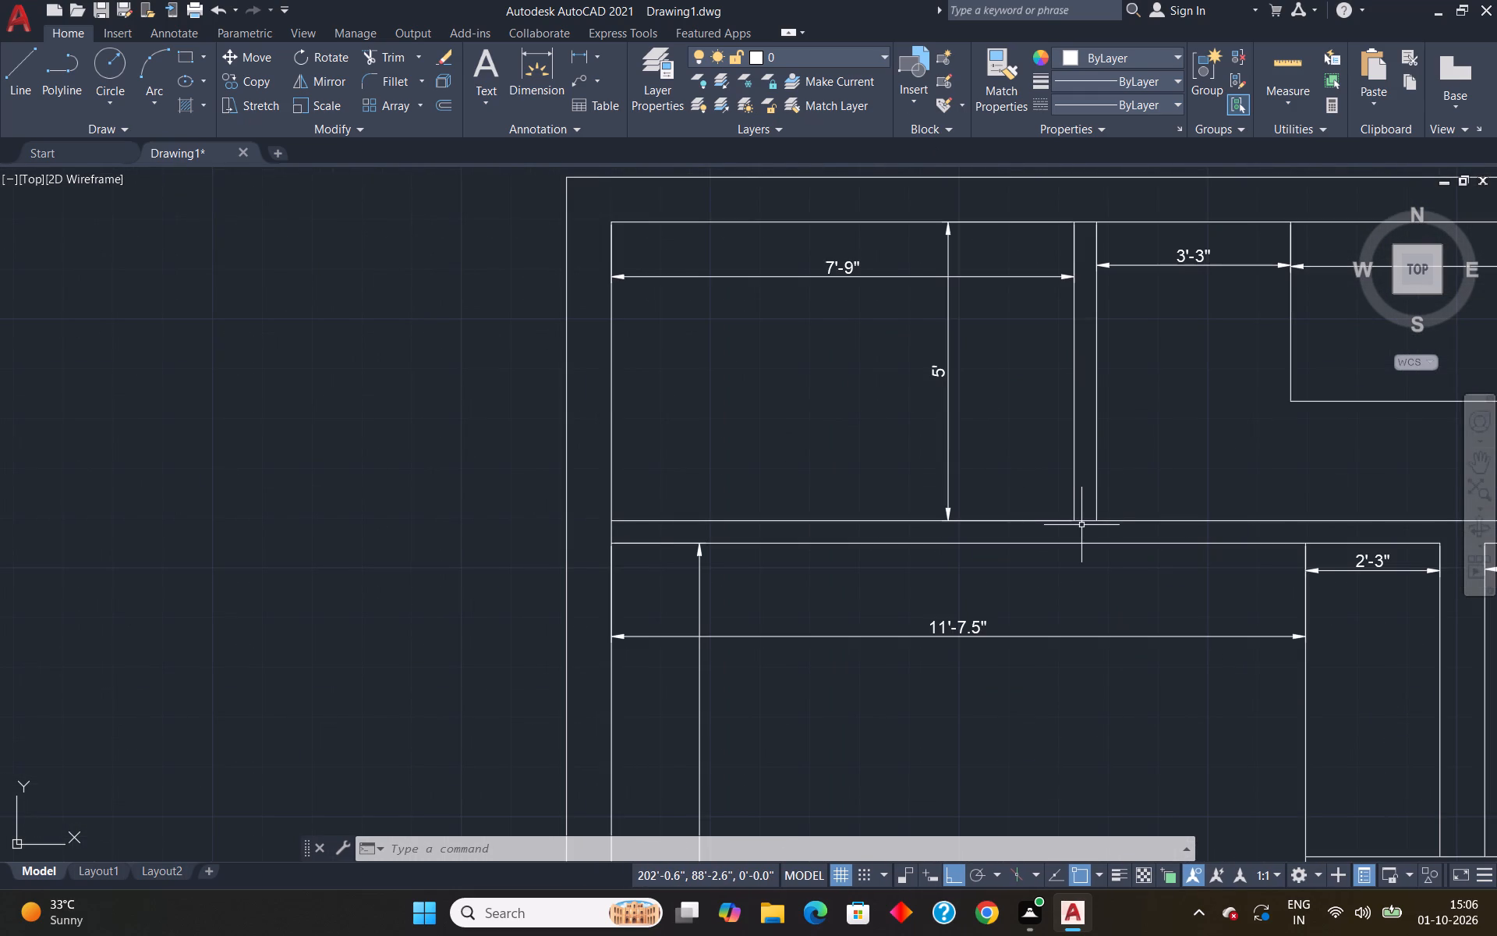
pyautogui.press('l')
pyautogui.press('Return')
pyautogui.write('tk')
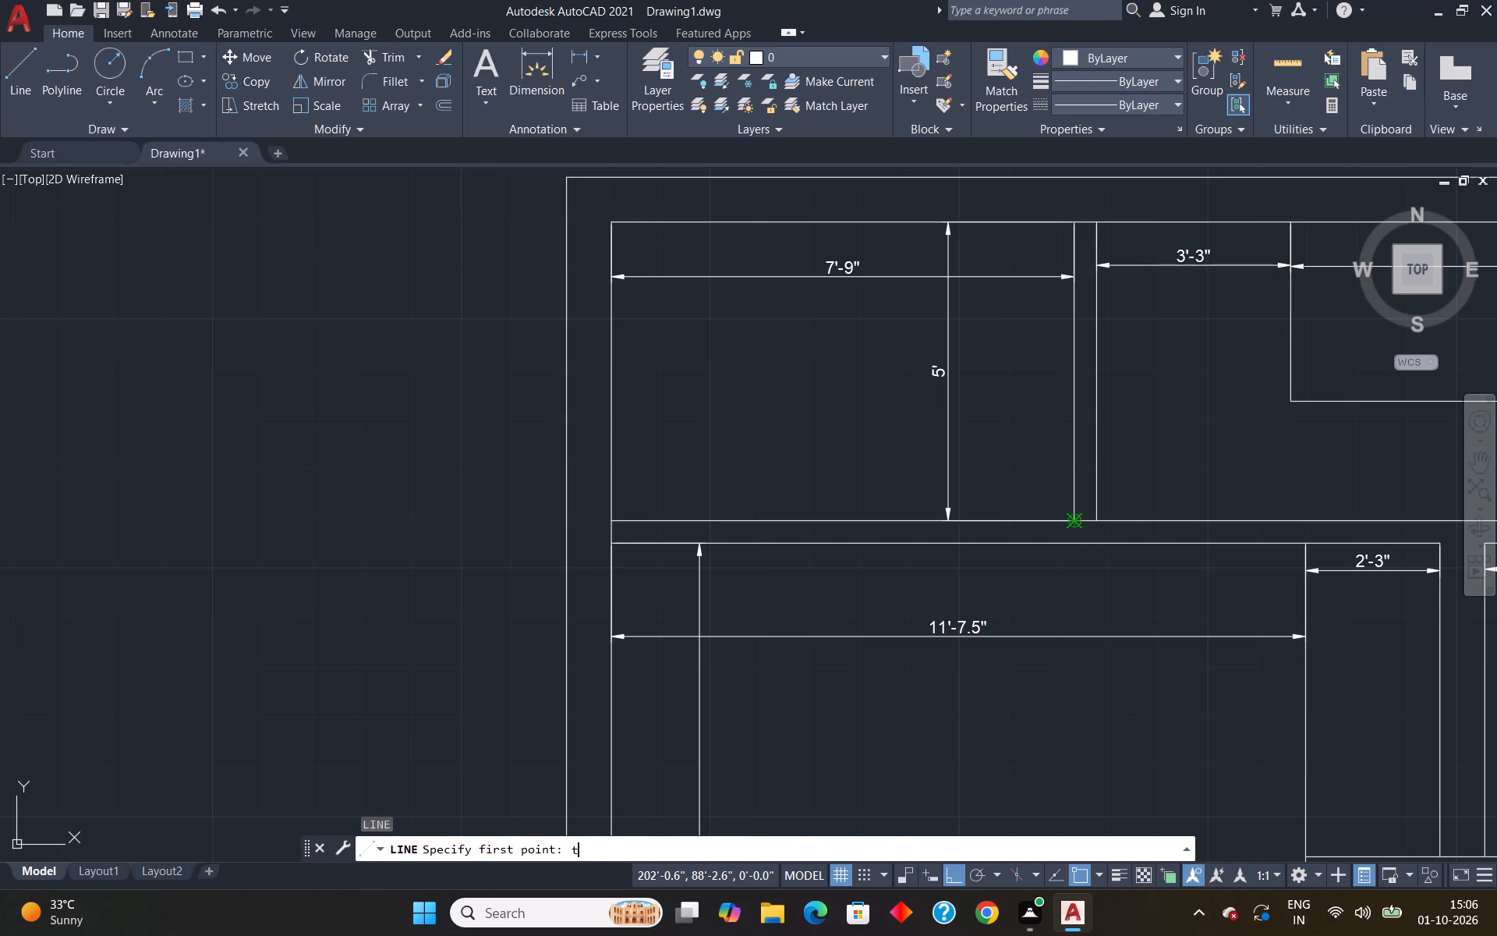
pyautogui.press('Return')
pyautogui.scroll(-3, 1053, 508)
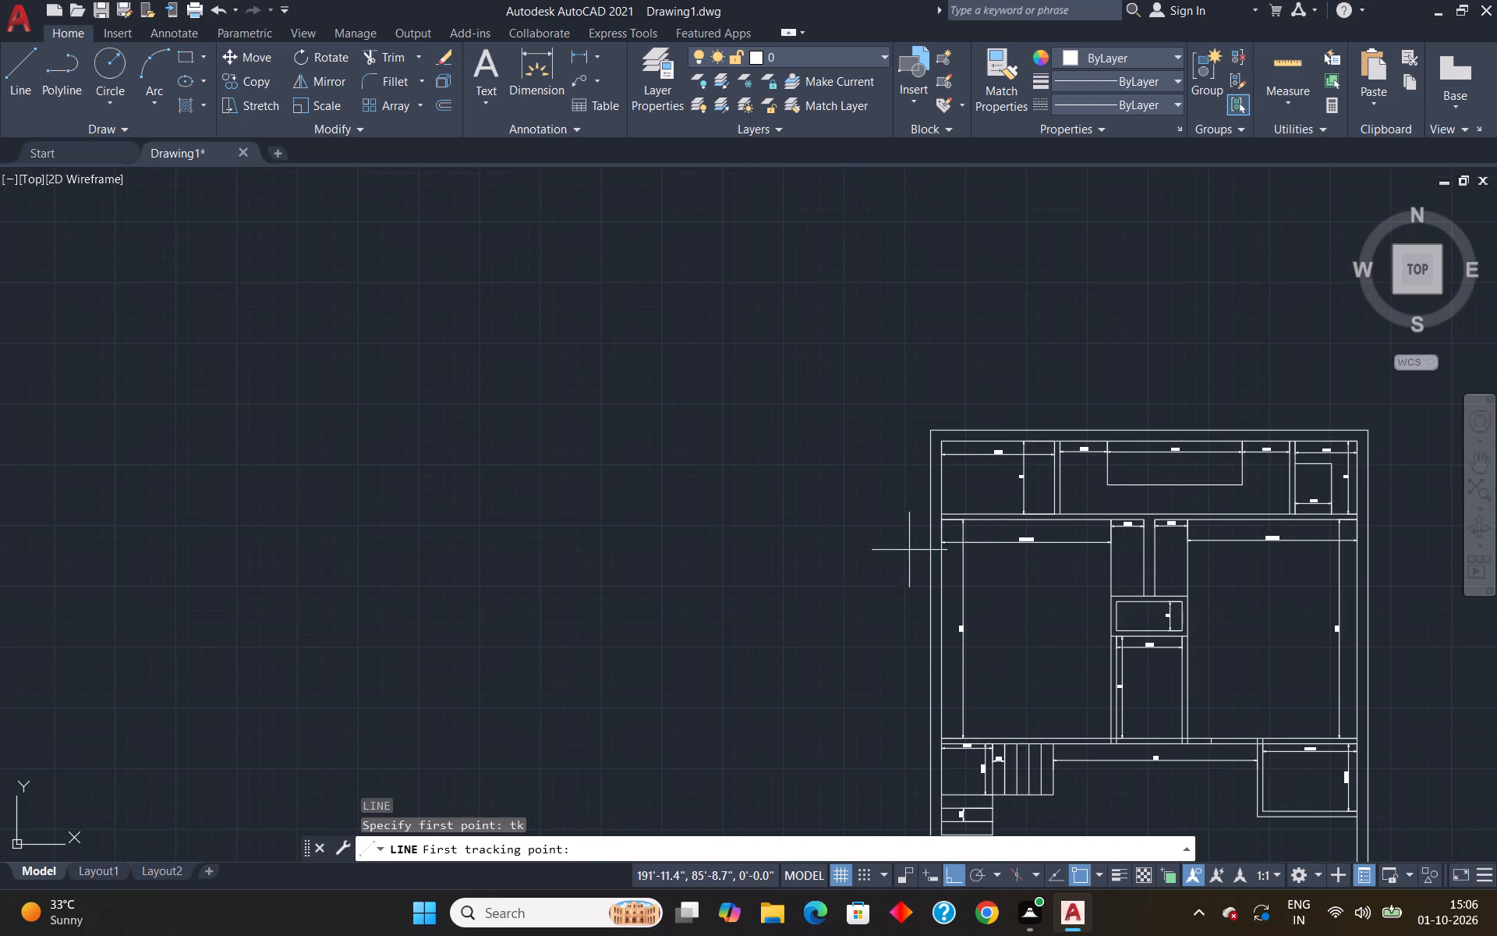
pyautogui.scroll(3, 923, 536)
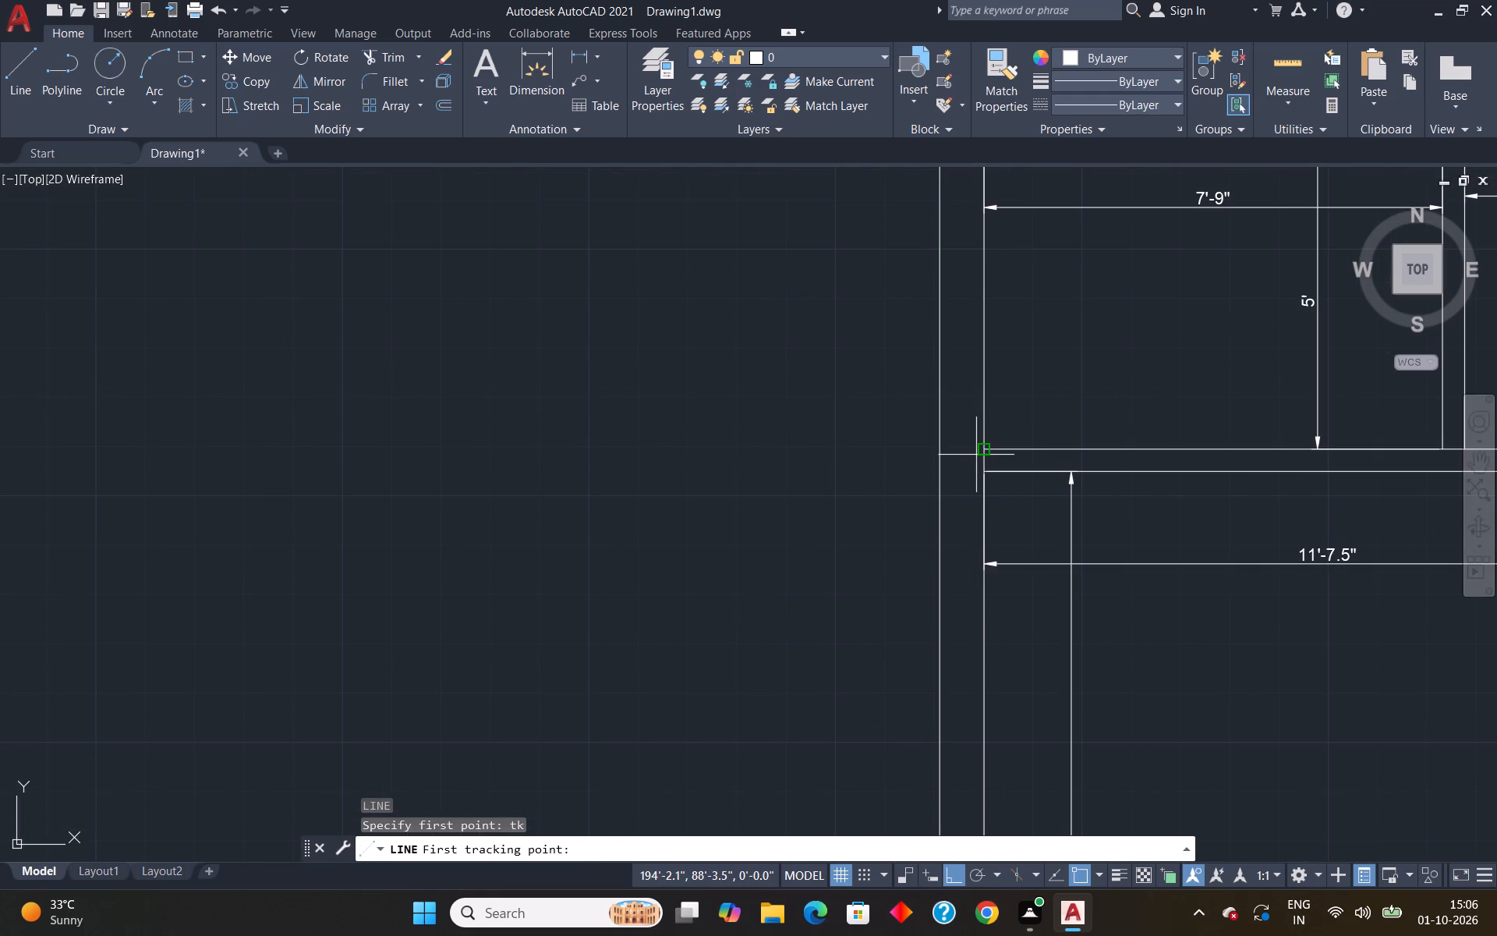
pyautogui.click(982, 452)
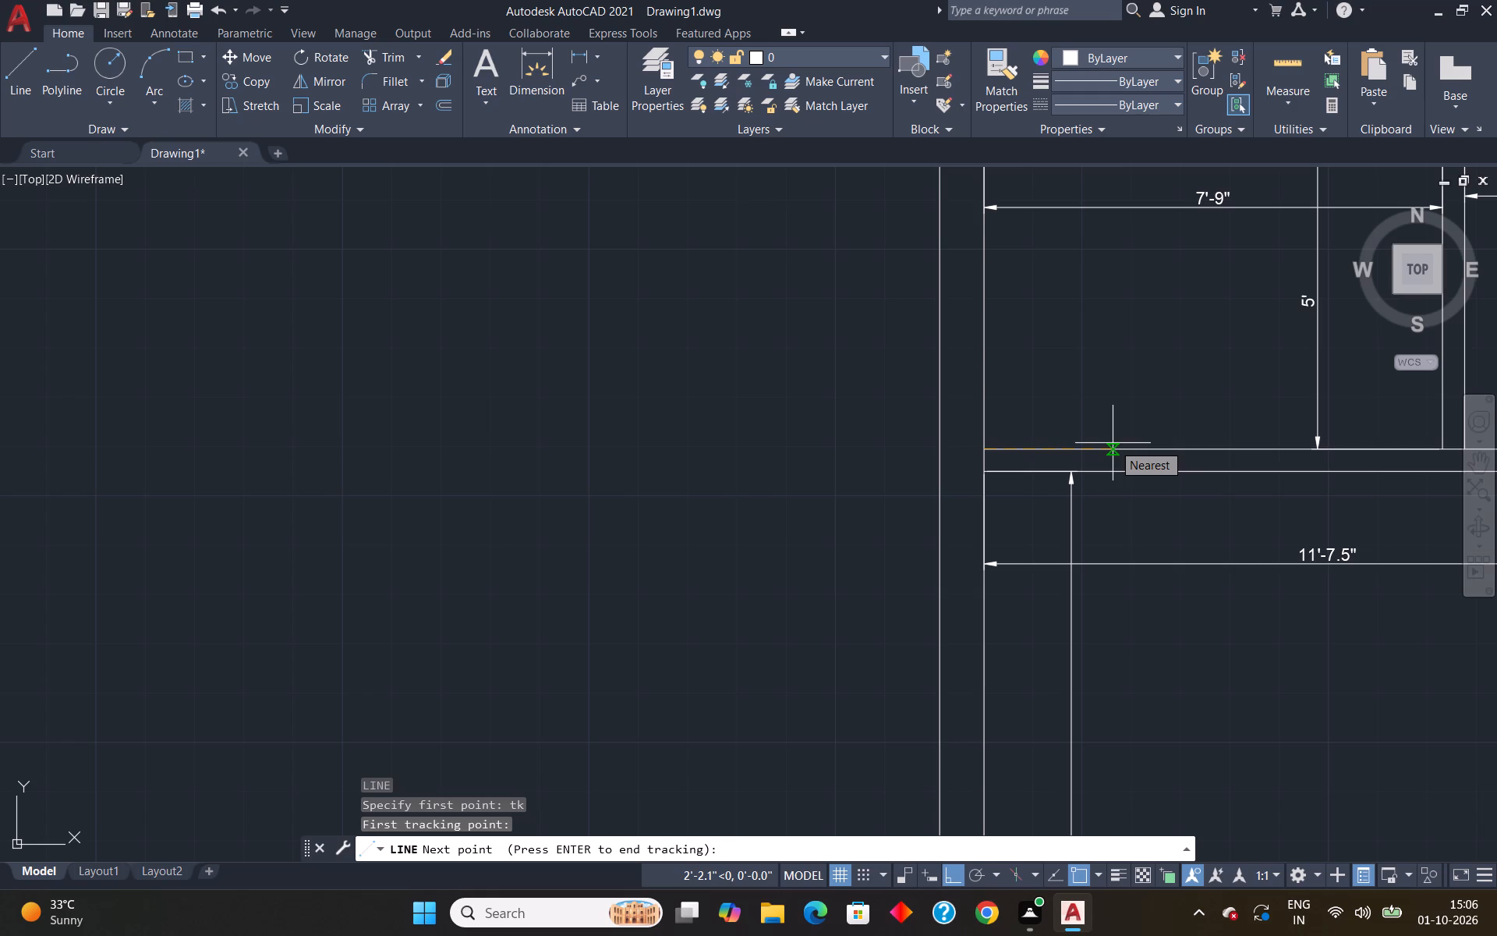
pyautogui.write('2\'65"')
pyautogui.press('BackSpace')
pyautogui.press('BackSpace')
pyautogui.hotkey('shift', '"')
pyautogui.press('Return')
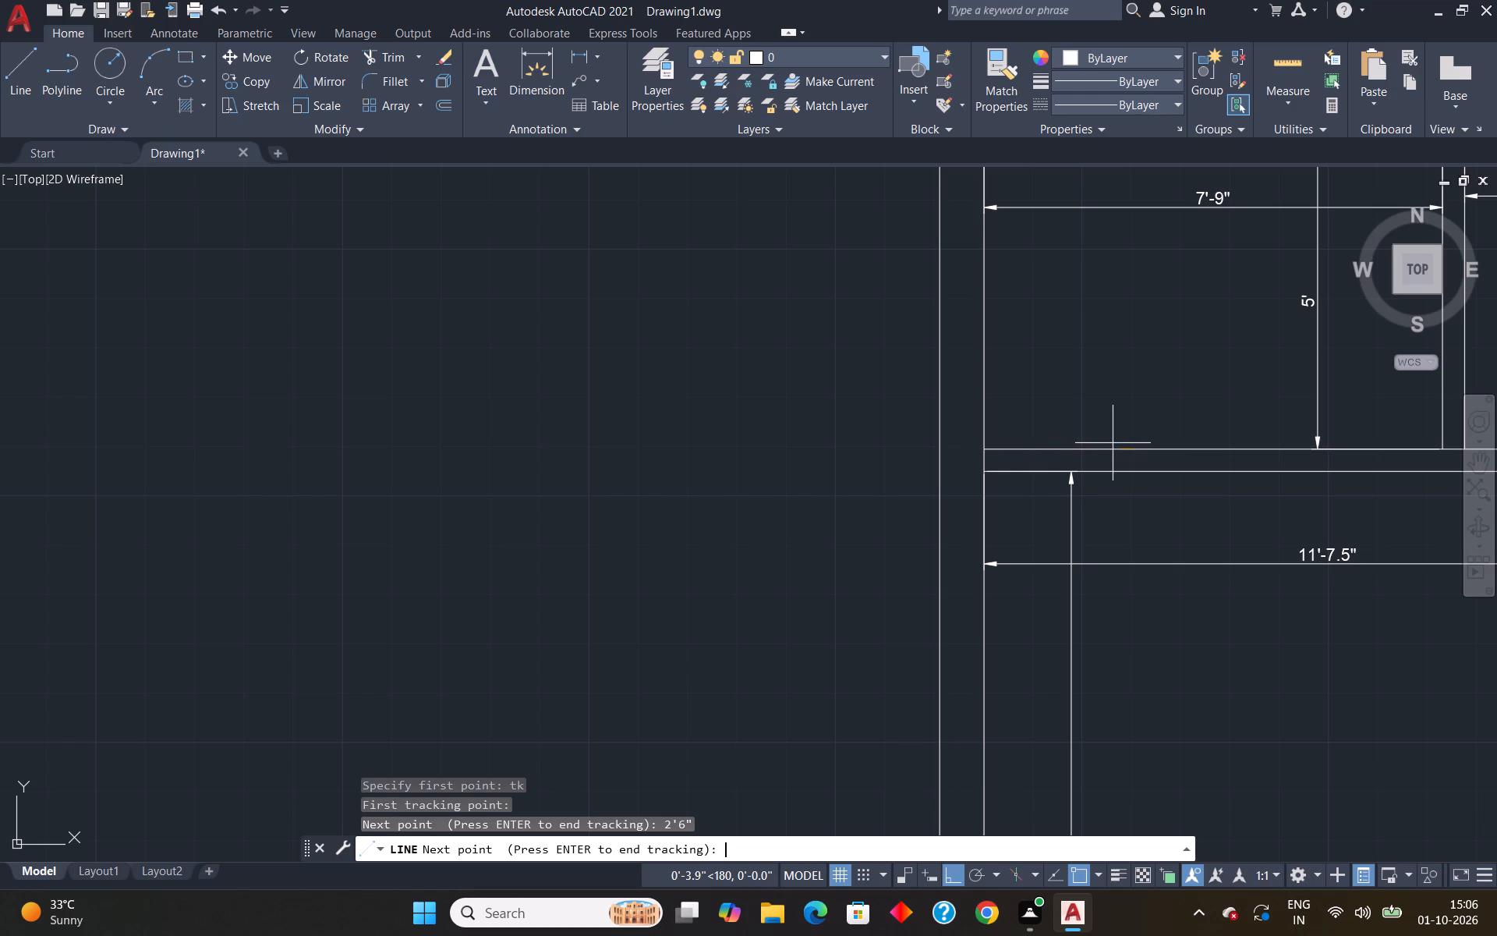
pyautogui.press('Return')
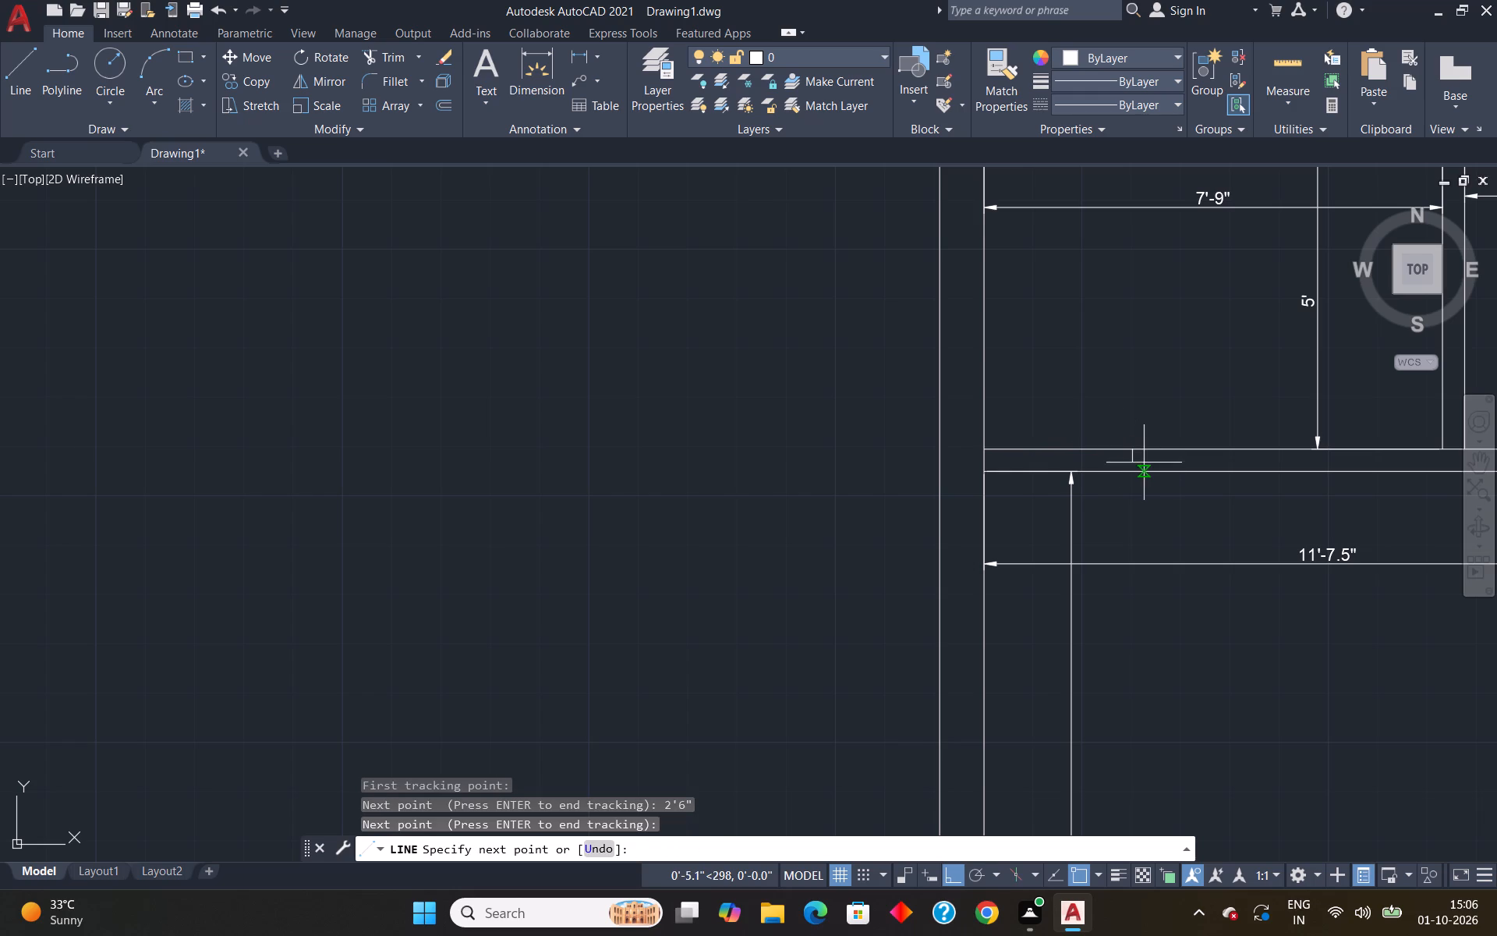
pyautogui.click(1134, 473)
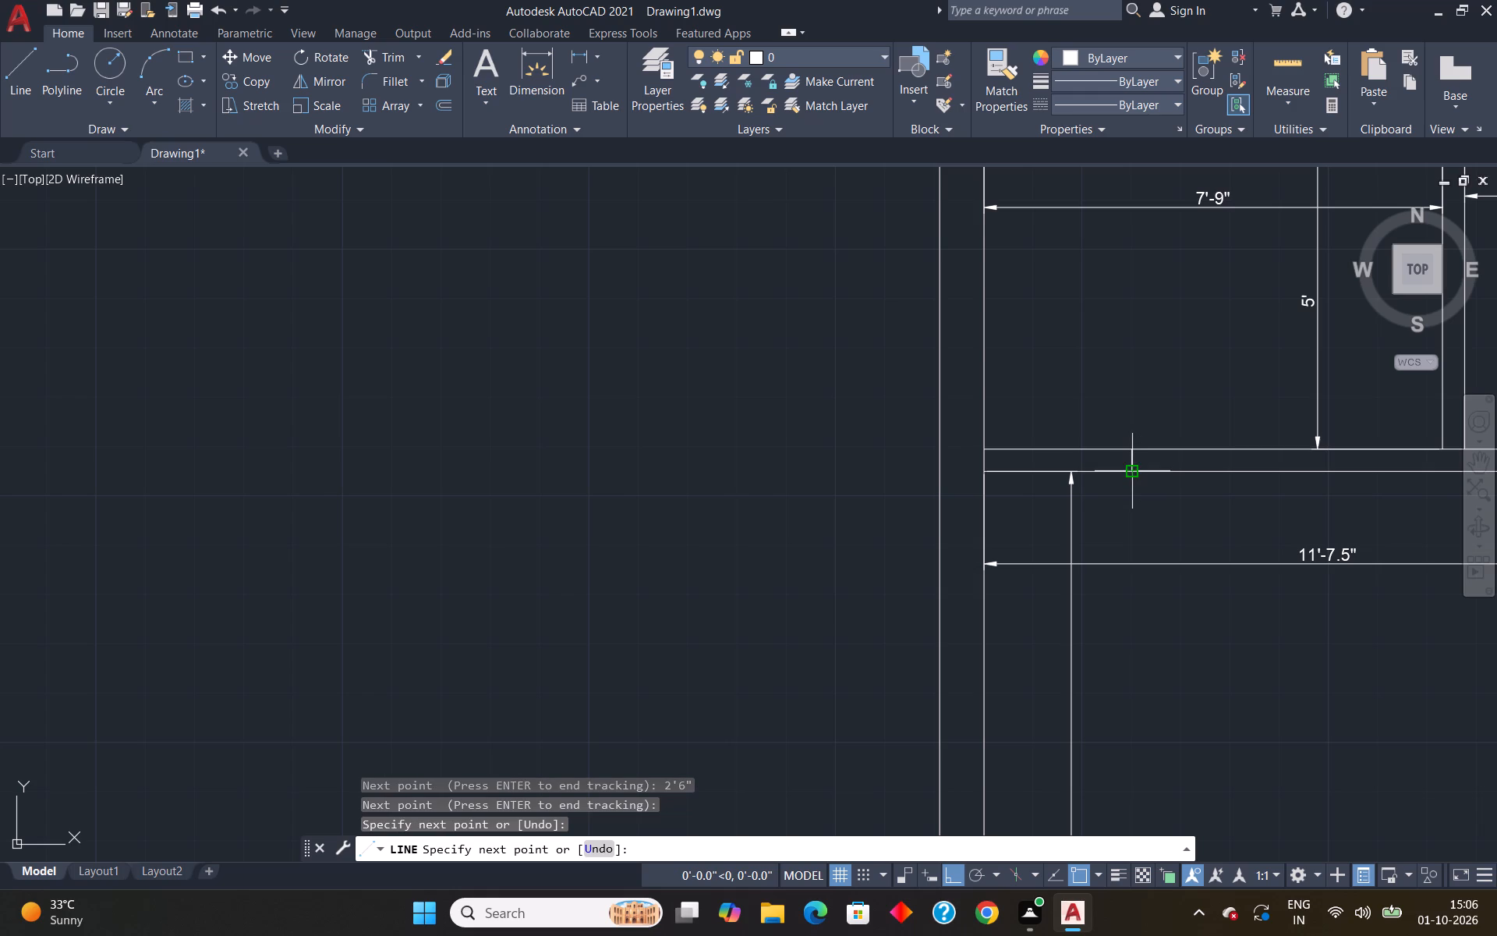
pyautogui.press('Escape')
# Trim the wall's north face line between the west wall and the new jamb line.
pyautogui.write('tr')
pyautogui.press('Return')
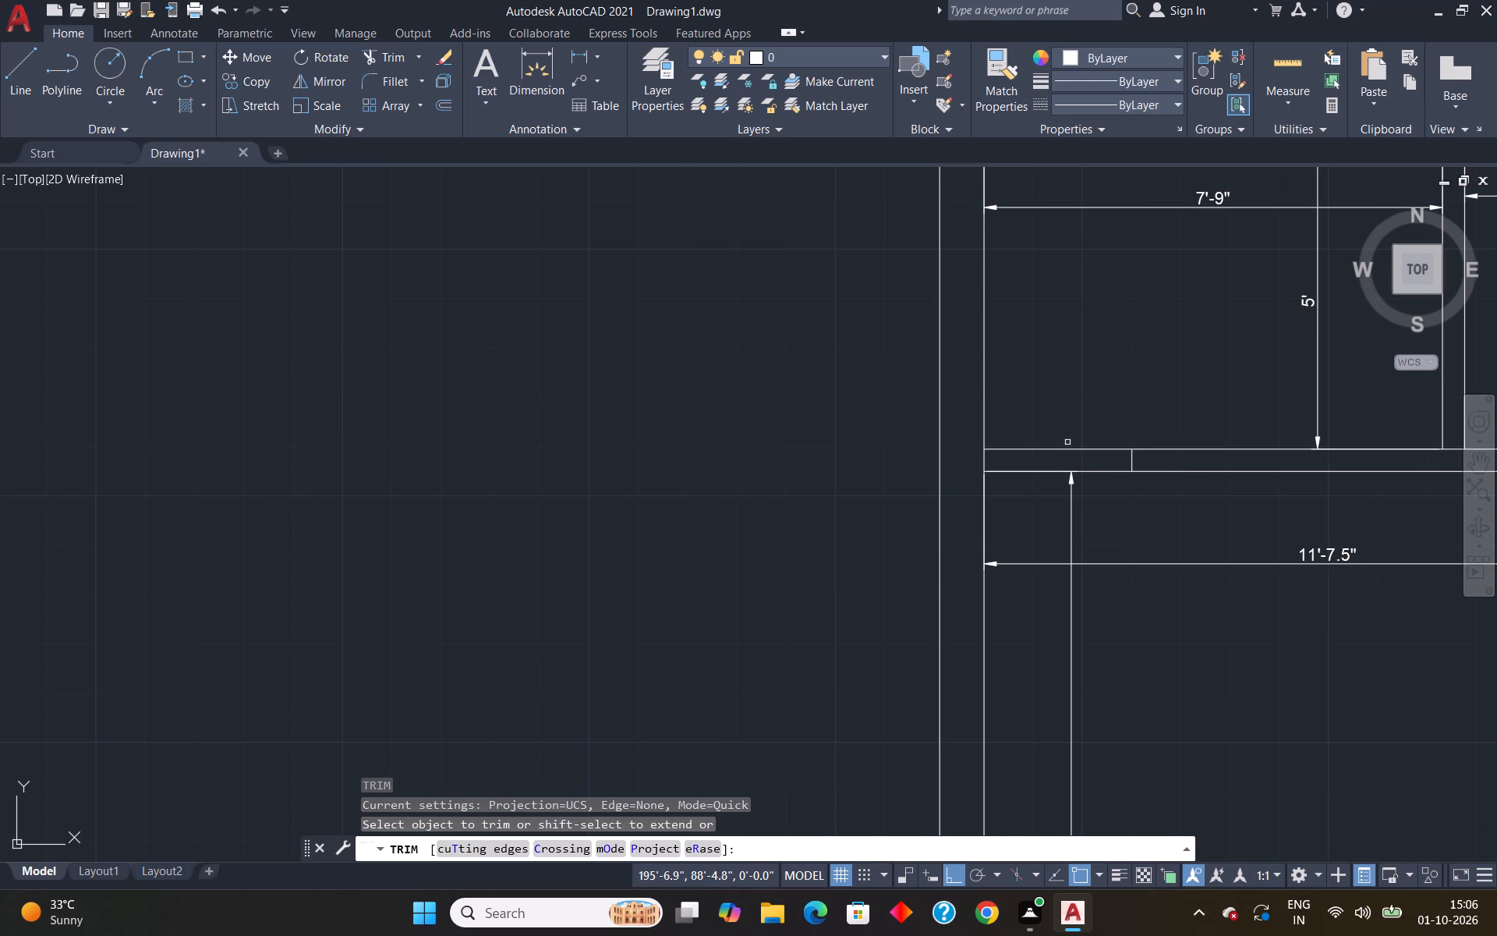
pyautogui.moveTo(1068, 442); pyautogui.dragTo(1067, 455)
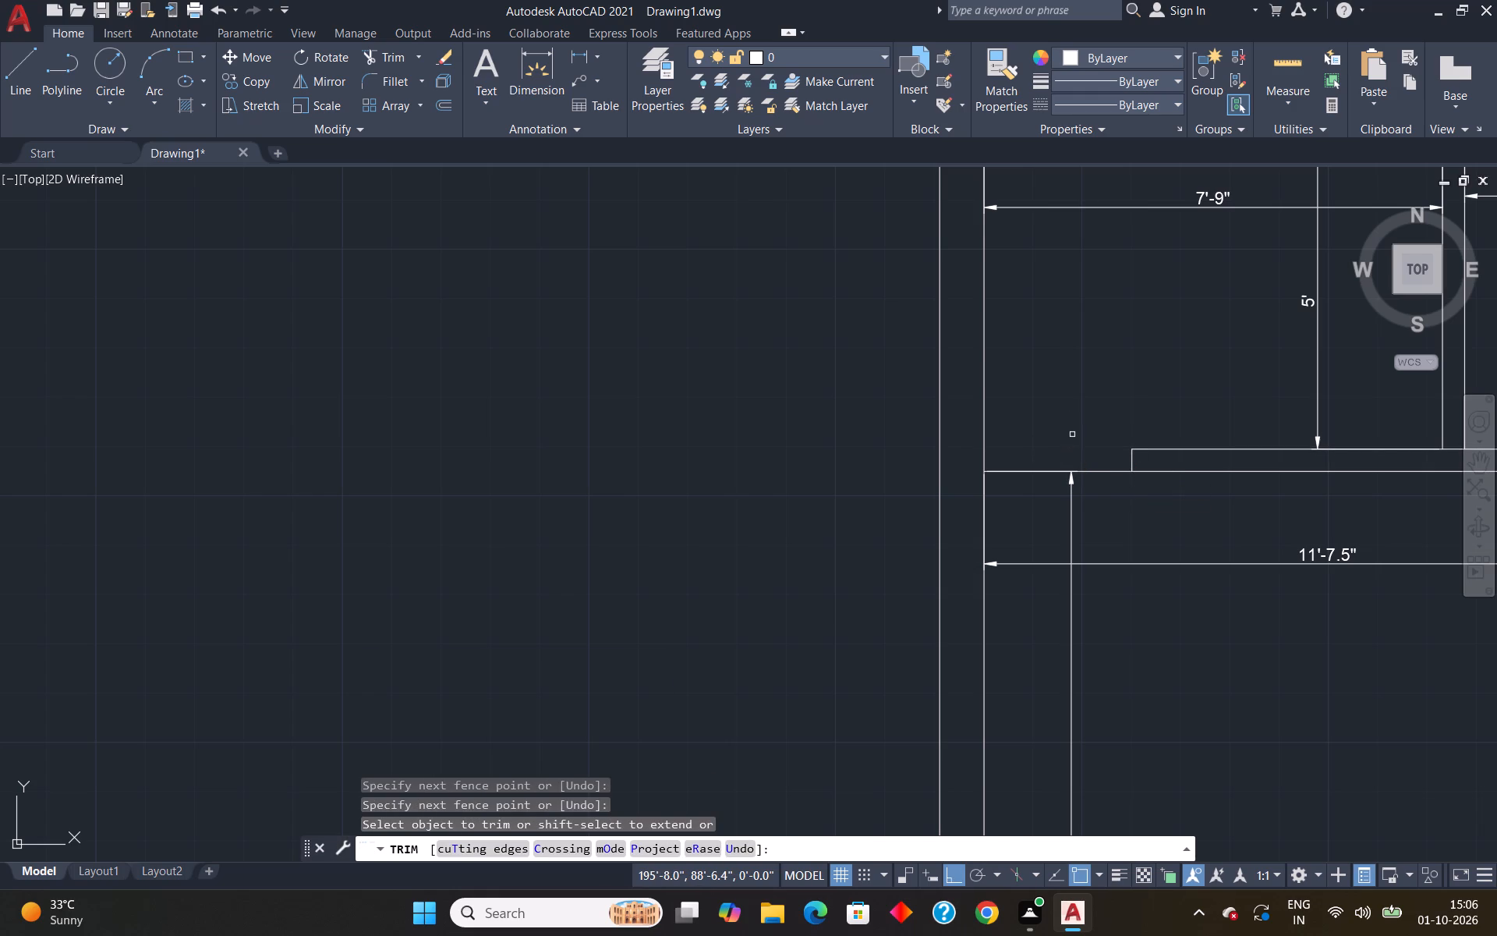
pyautogui.press('Escape')
# Extend both lines of the northwest room's east partition south to the south face of the wall below.
pyautogui.scroll(-3, 1072, 434)
pyautogui.scroll(3, 1213, 431)
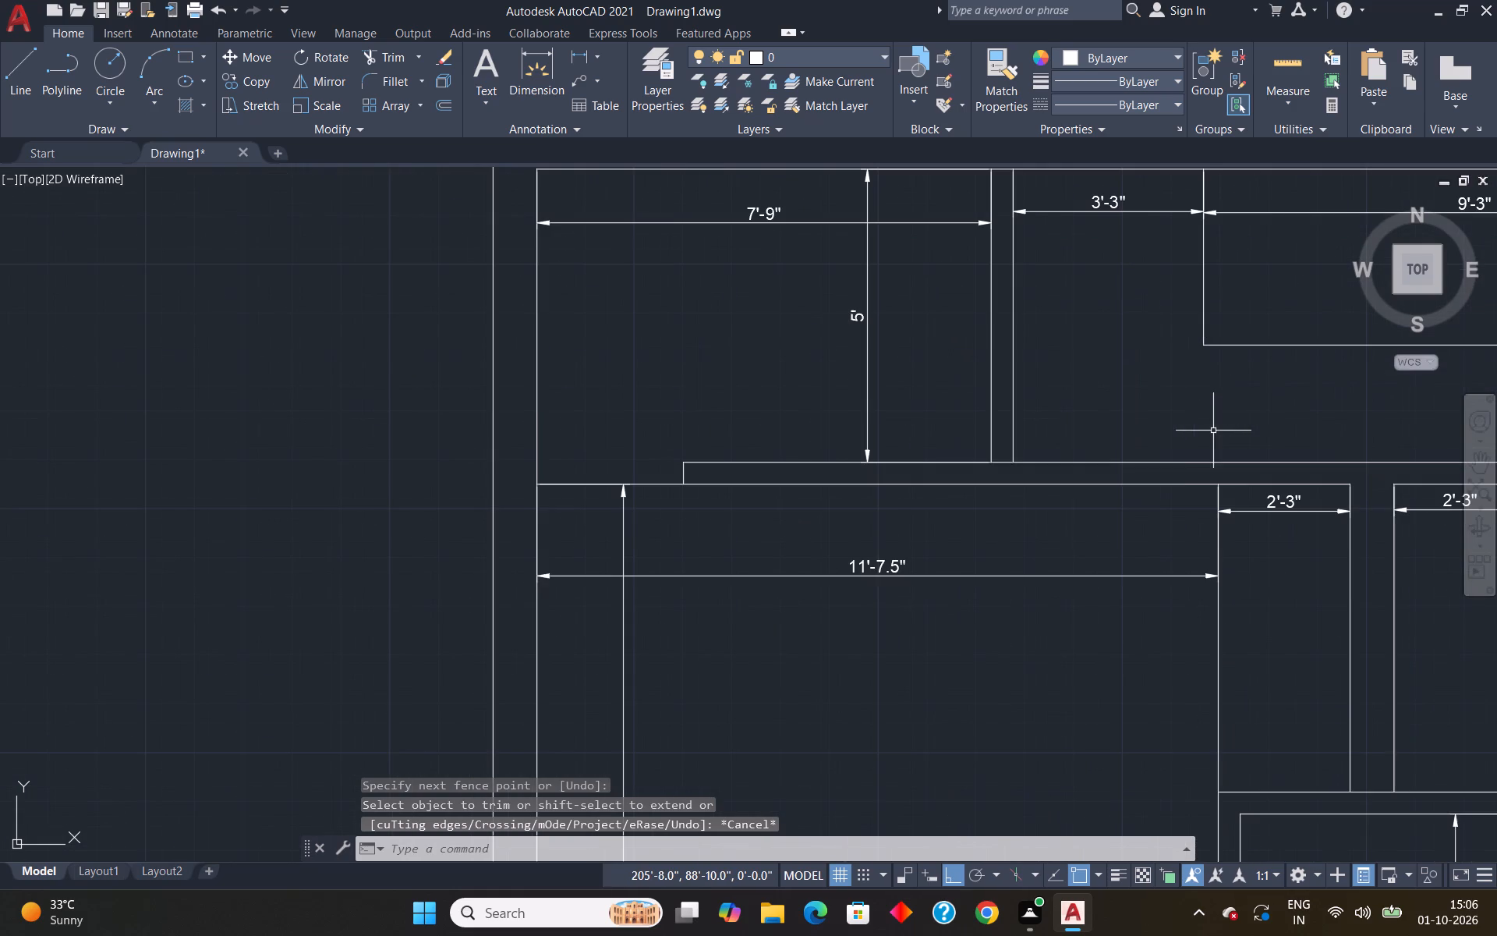
pyautogui.scroll(-2, 895, 168)
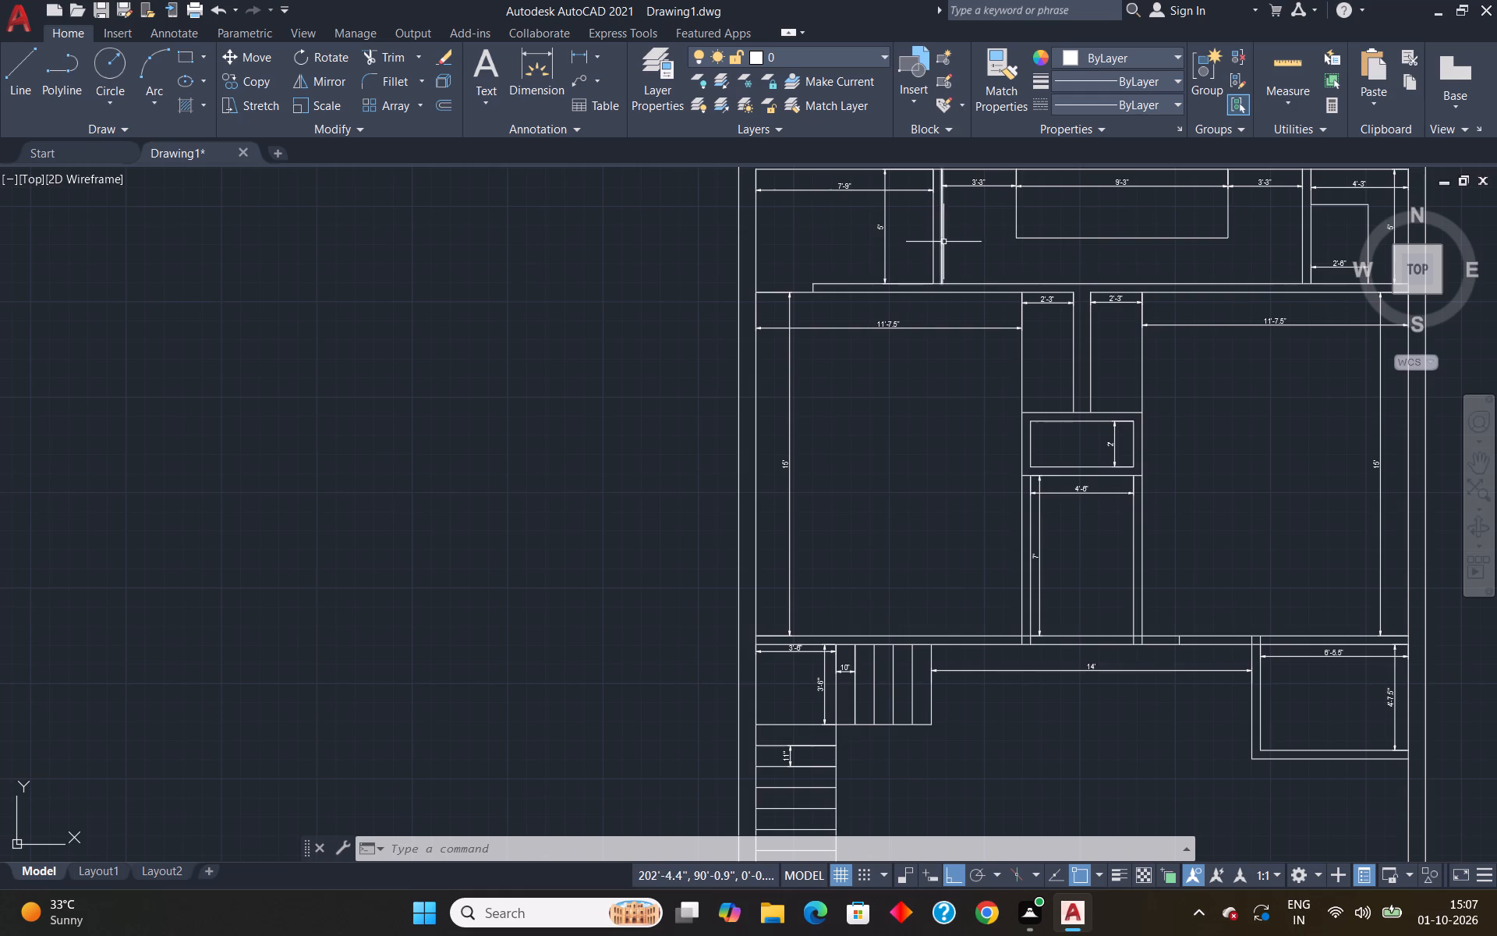
pyautogui.scroll(2, 935, 263)
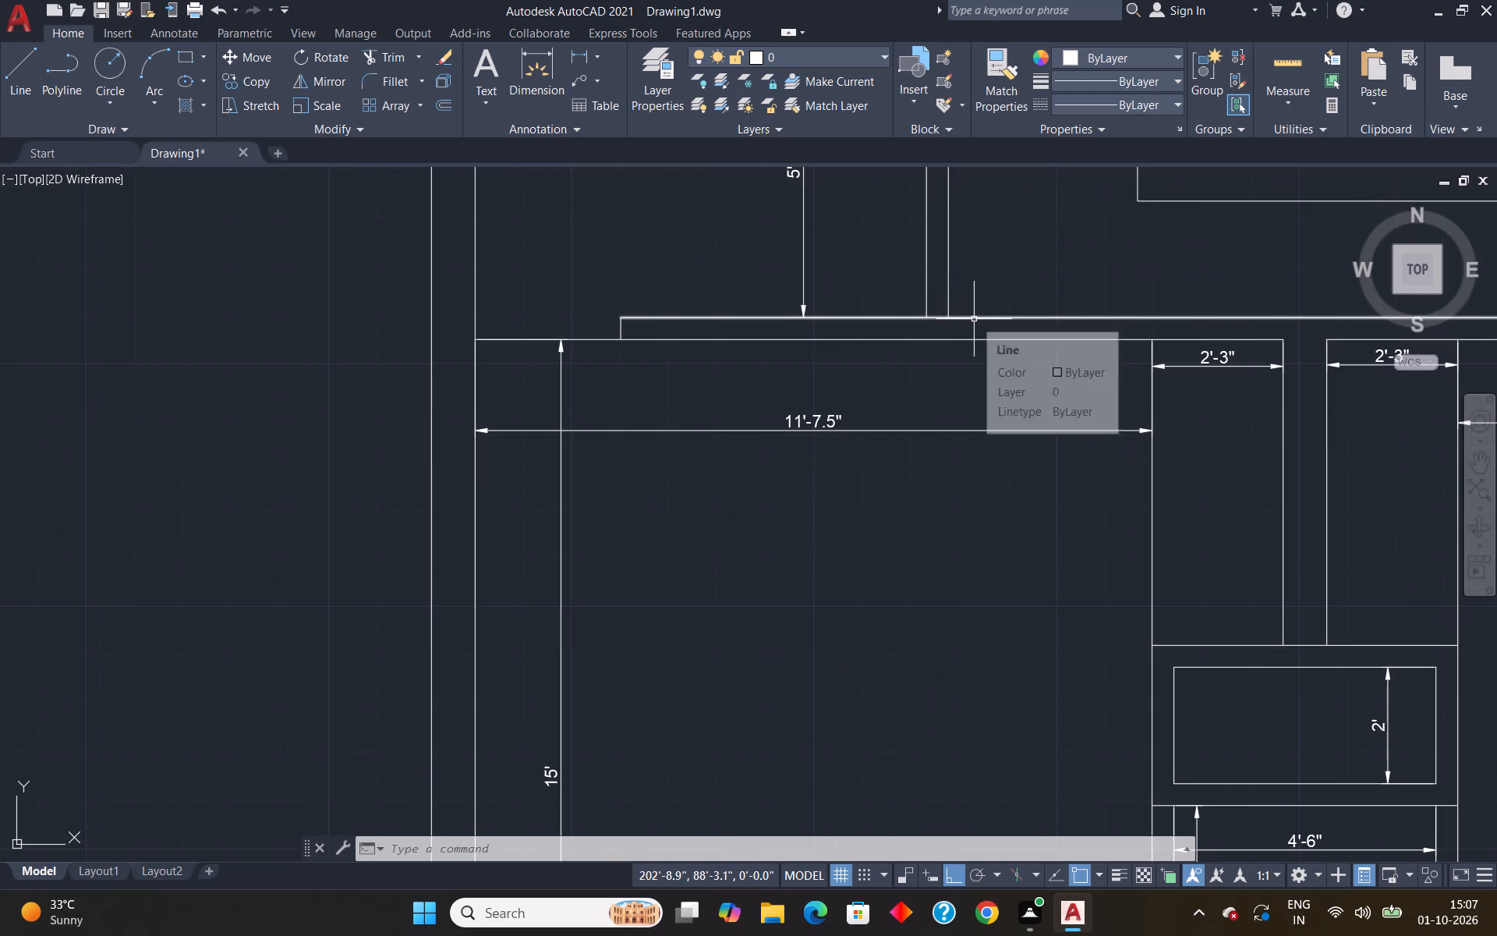
pyautogui.write('ex')
pyautogui.press('Return')
pyautogui.click(948, 306)
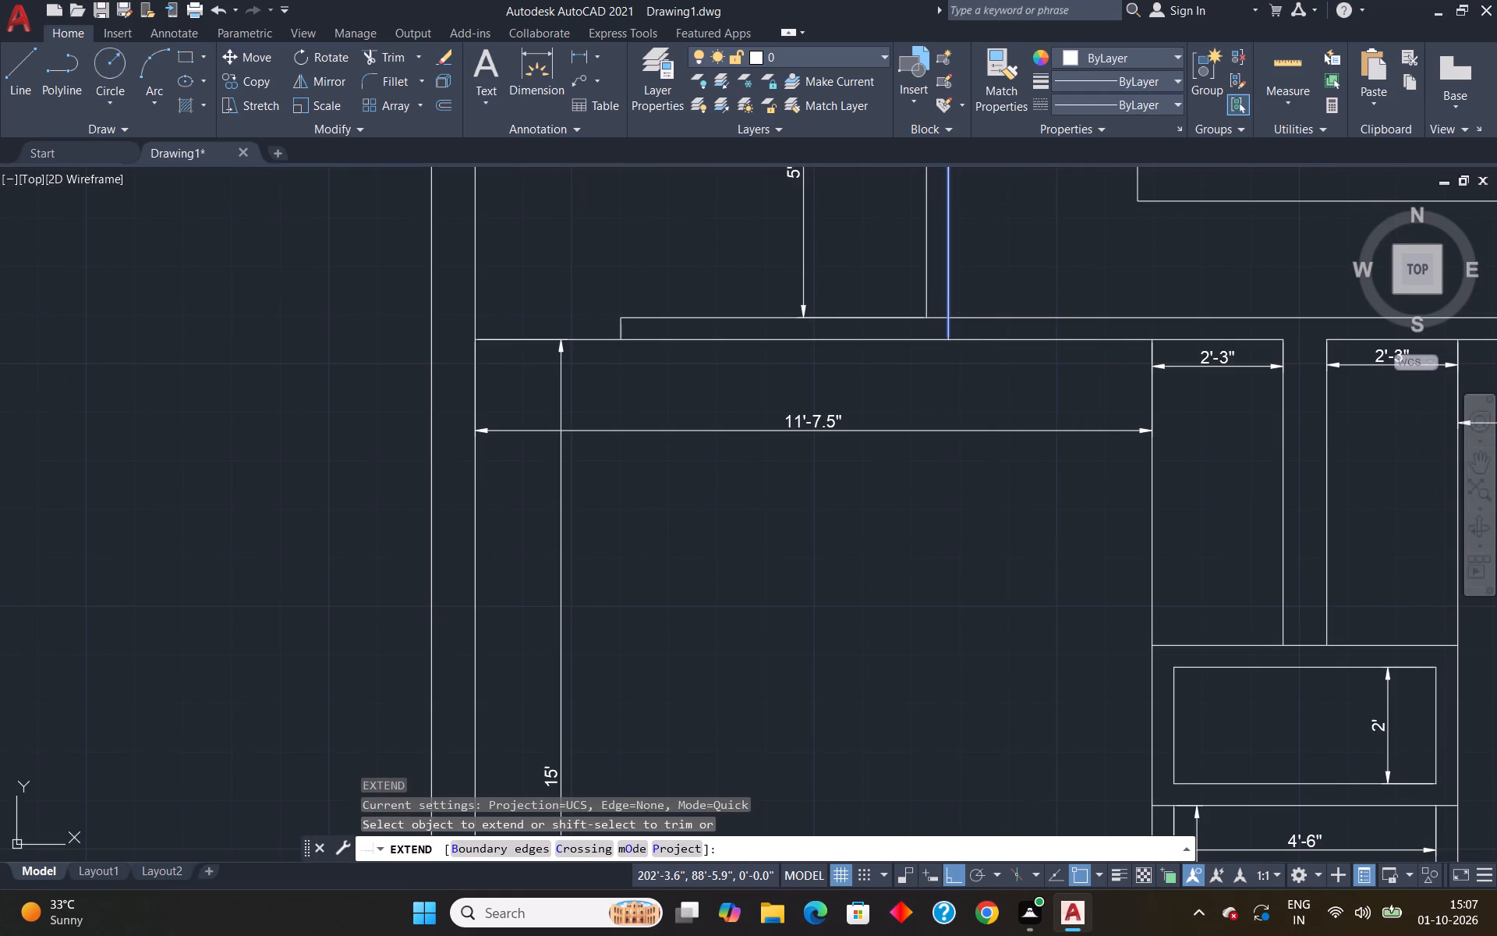
pyautogui.click(925, 308)
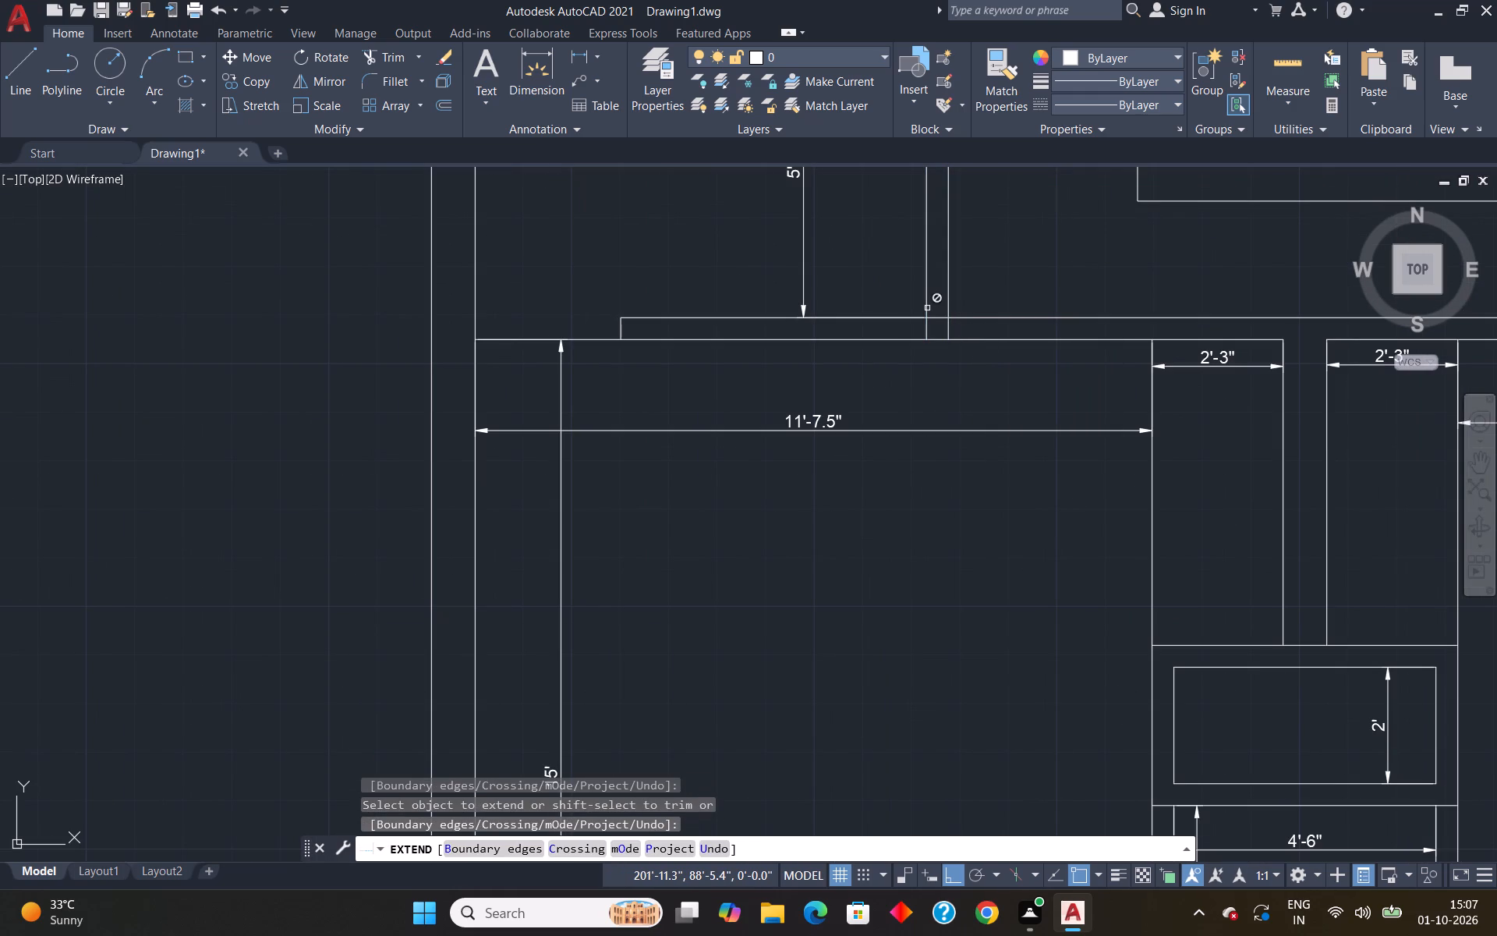
pyautogui.press('Escape')
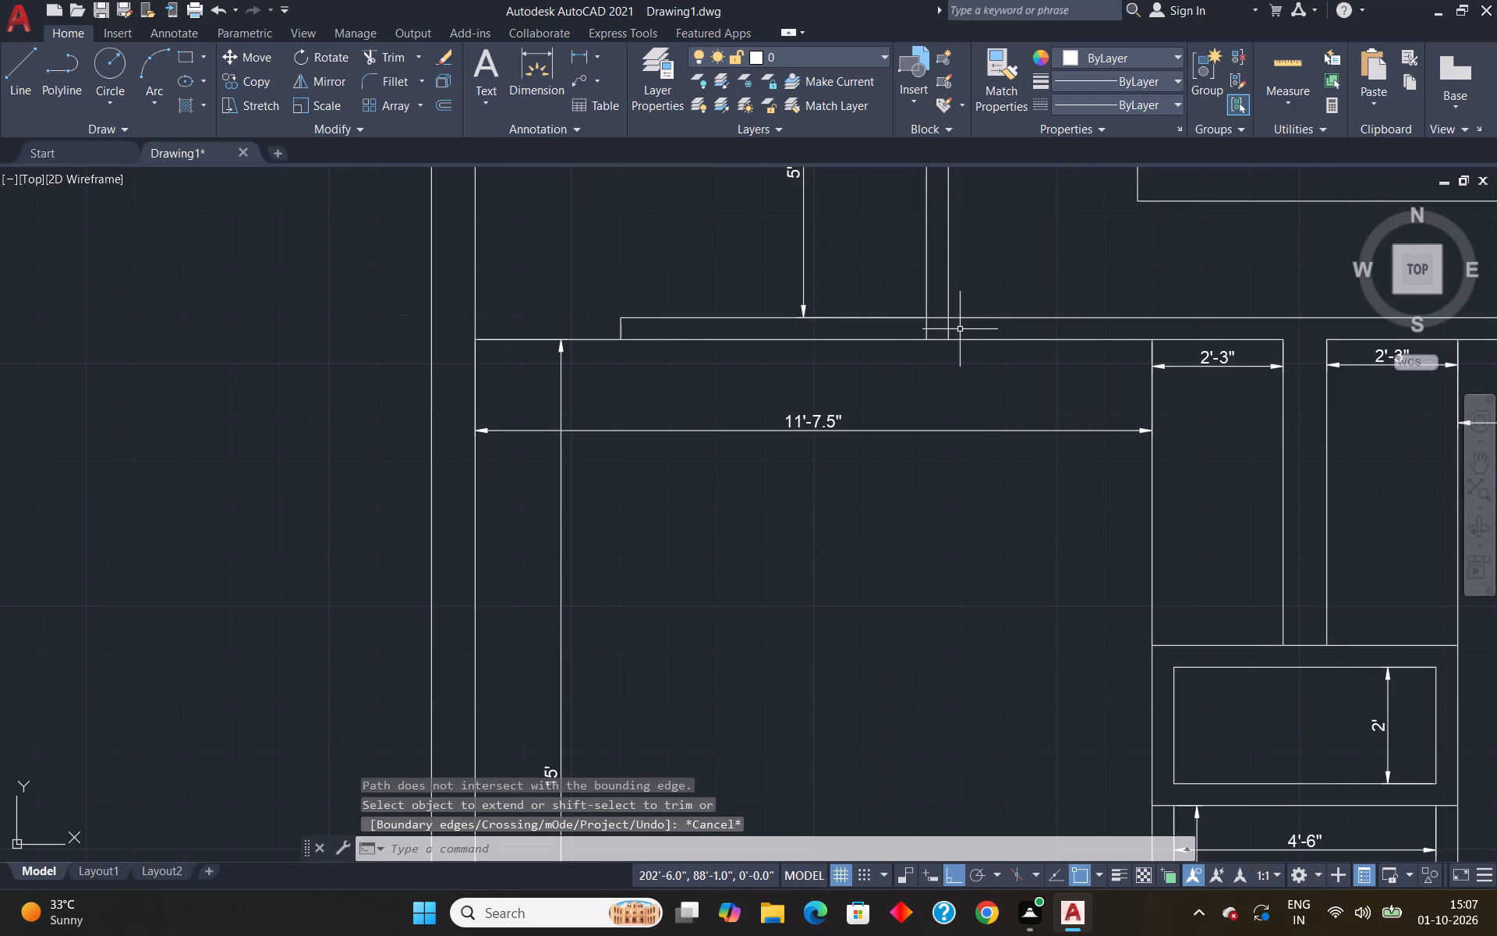
# Draw a jamb line across the same wall, 3'6" east of the northwest room partition's east face.
pyautogui.press('l')
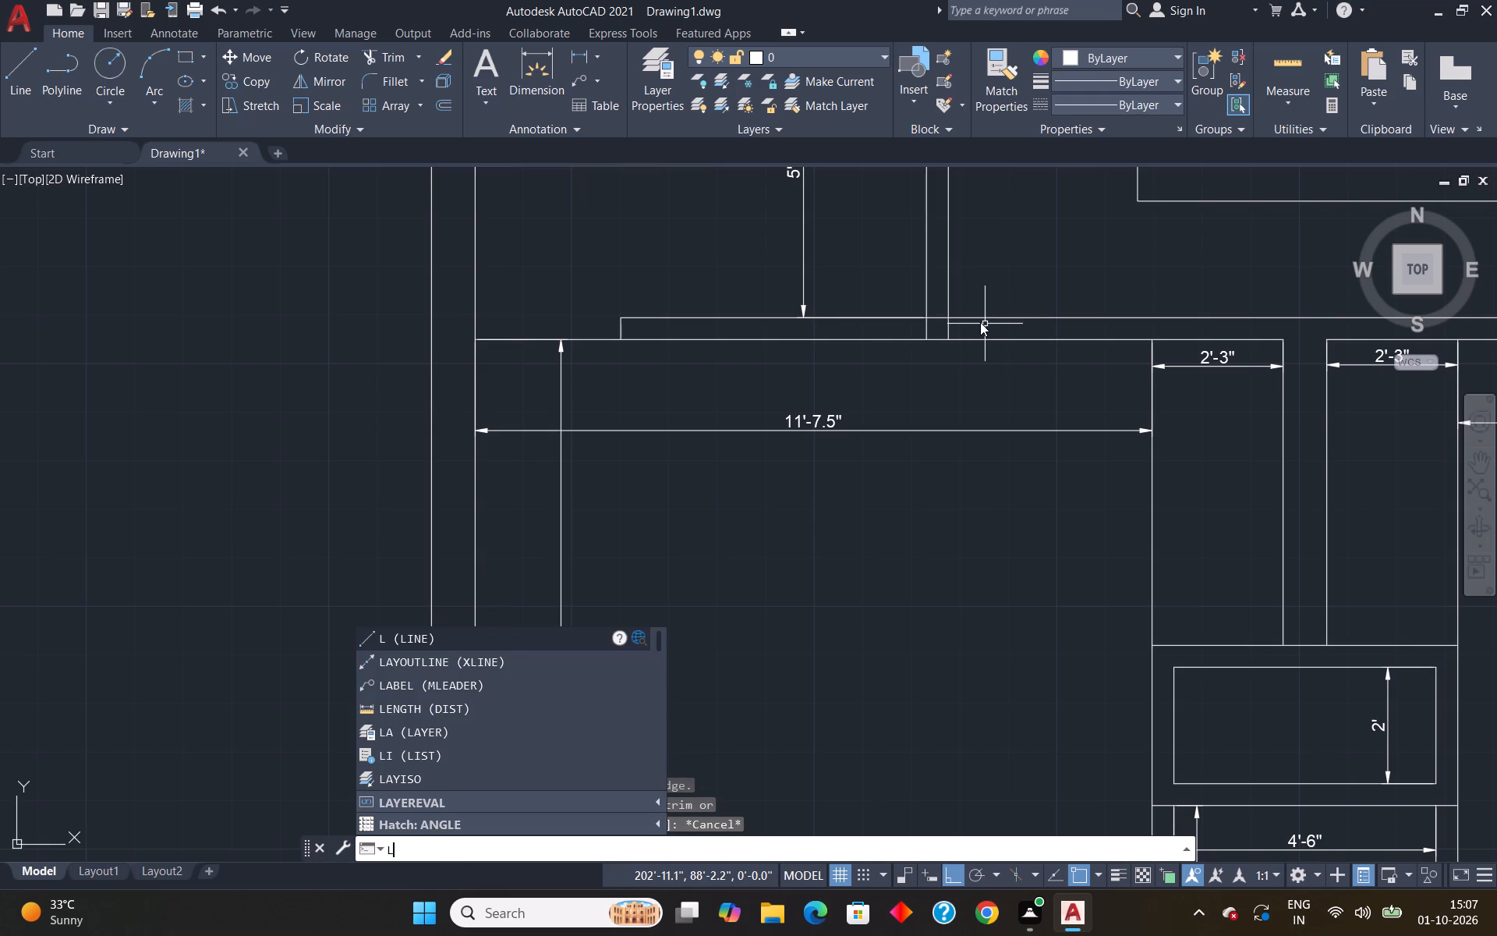
pyautogui.press('Return')
pyautogui.write('tk')
pyautogui.press('Return')
pyautogui.click(947, 322)
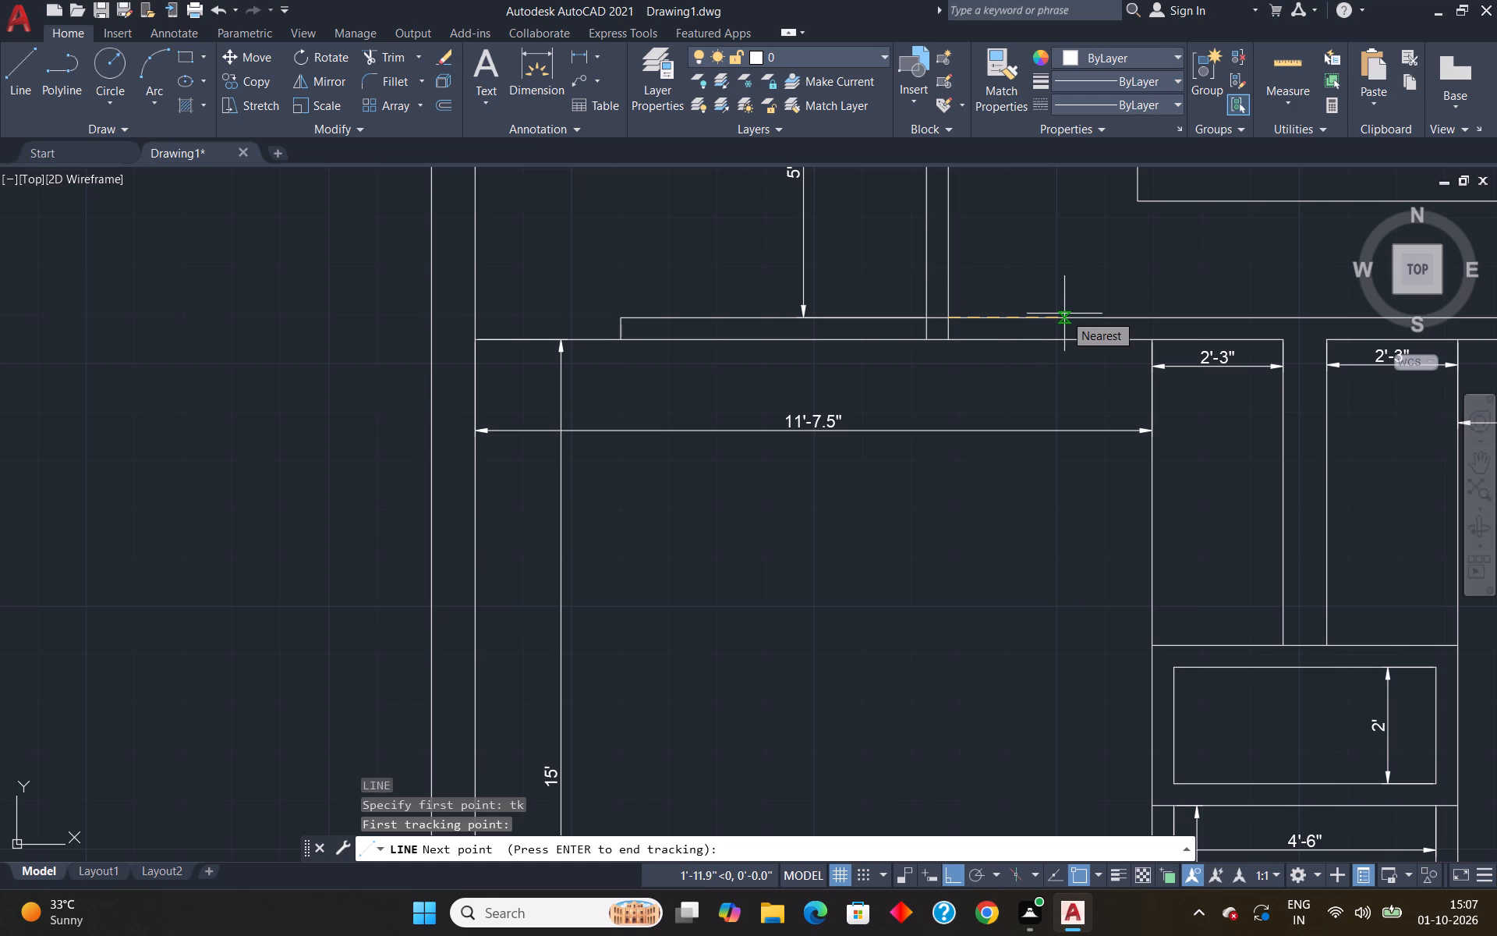
pyautogui.write('3\'6"')
pyautogui.press('Return')
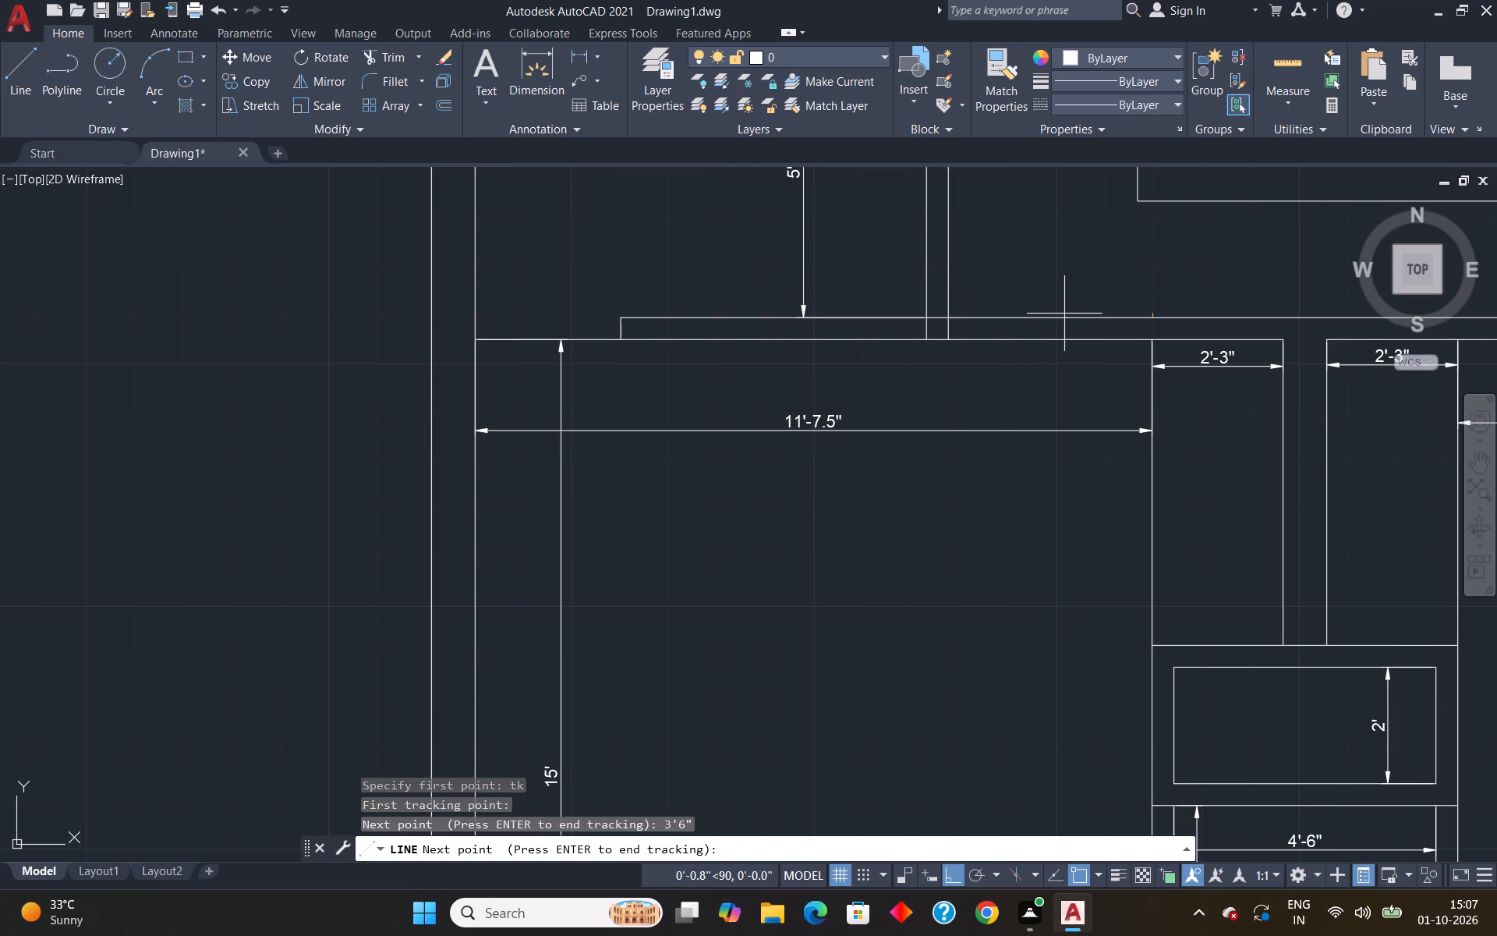
pyautogui.press('Return')
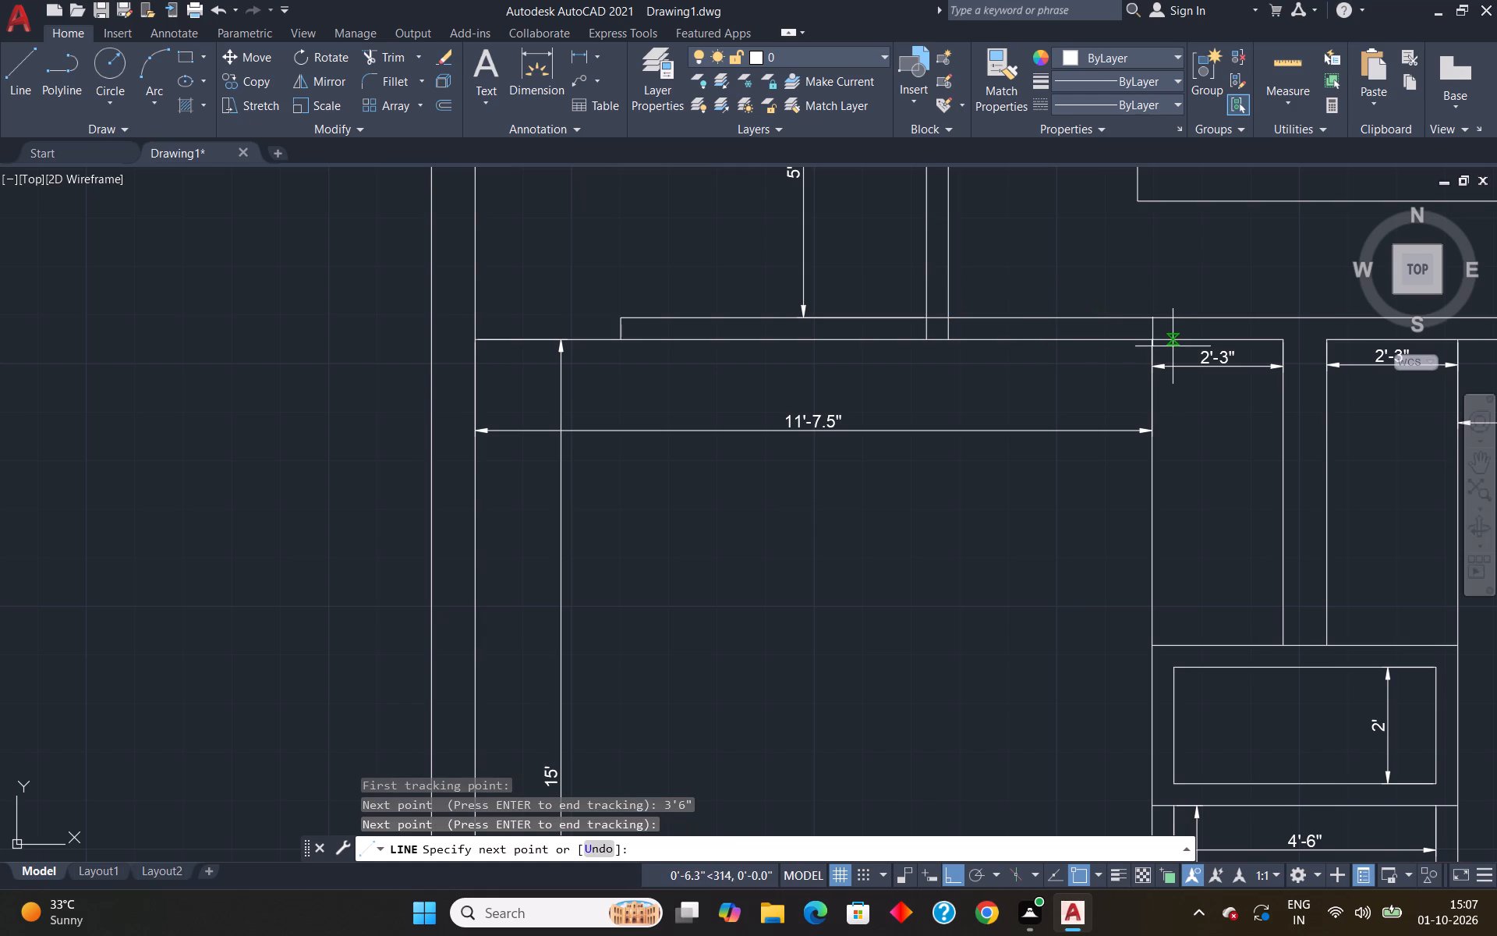
pyautogui.click(1158, 342)
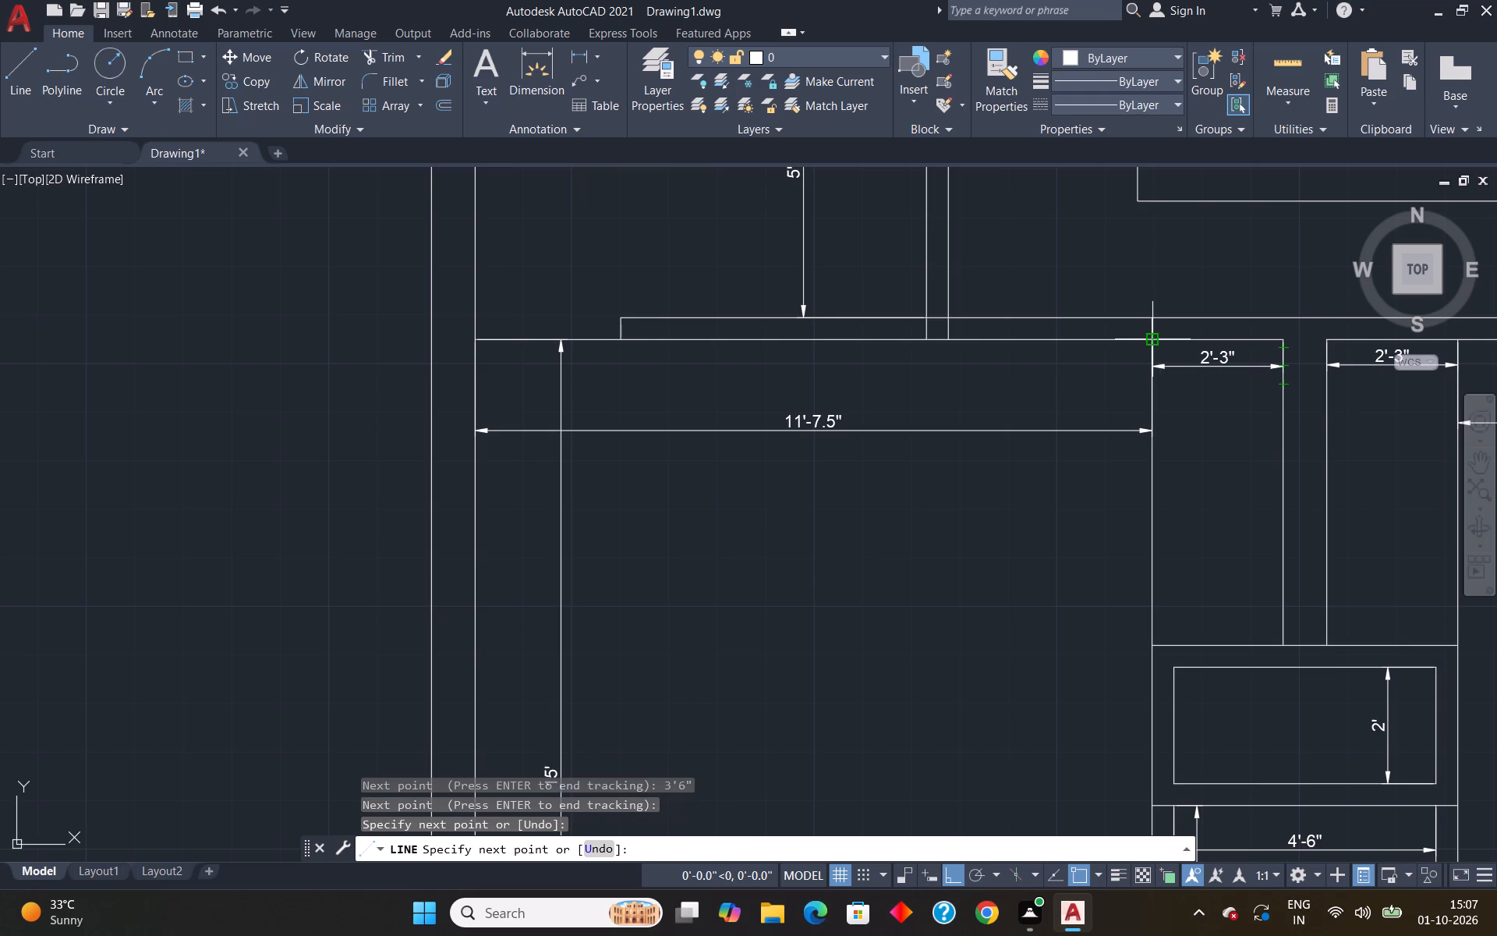
pyautogui.press('Escape')
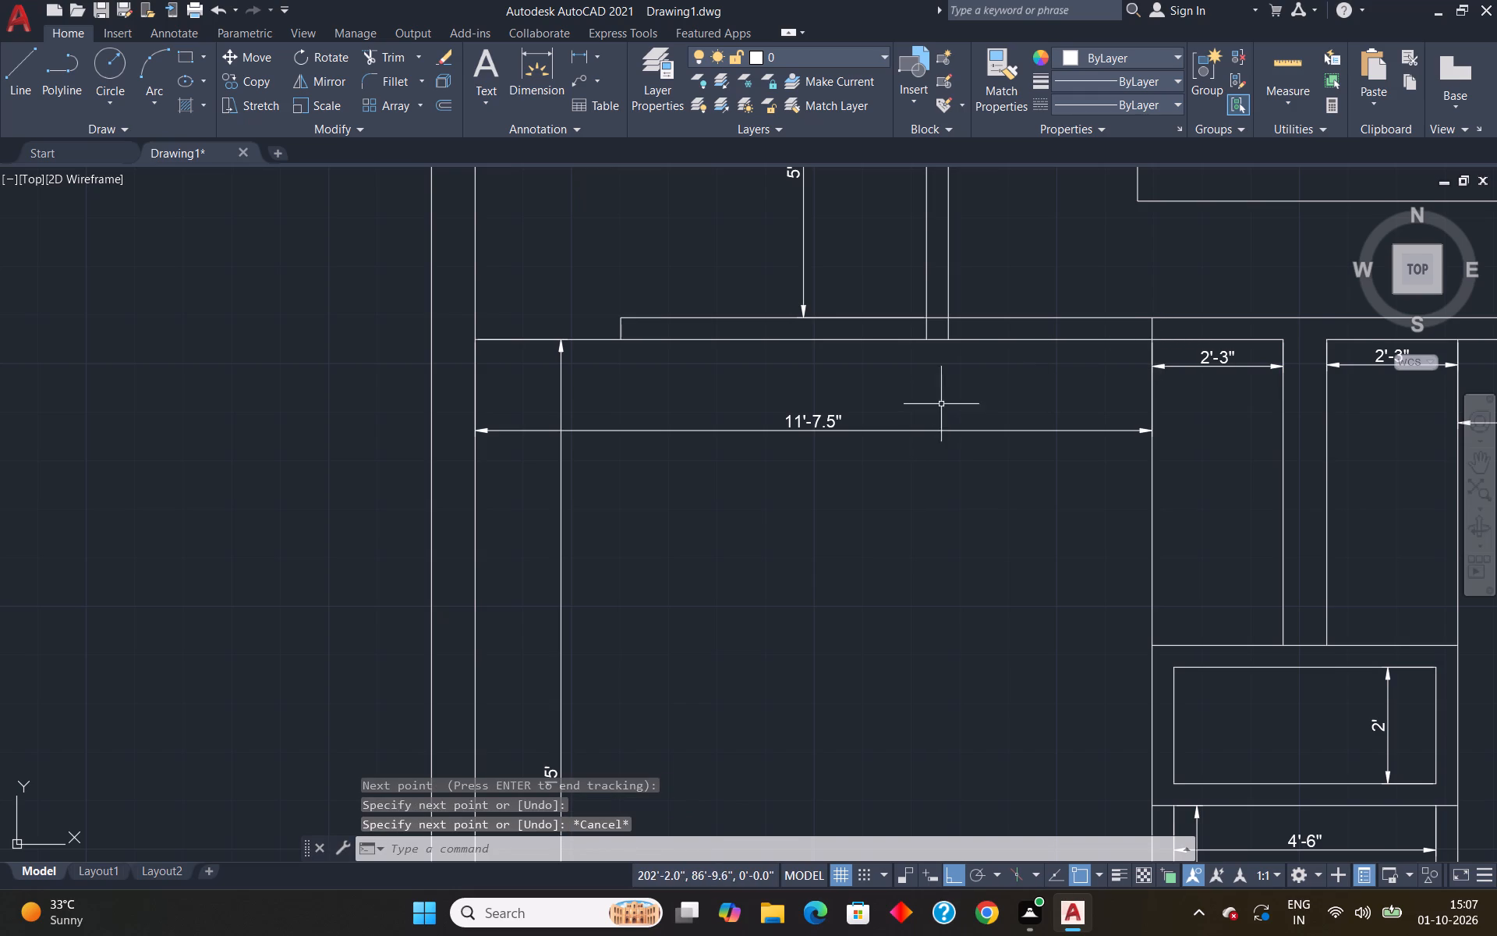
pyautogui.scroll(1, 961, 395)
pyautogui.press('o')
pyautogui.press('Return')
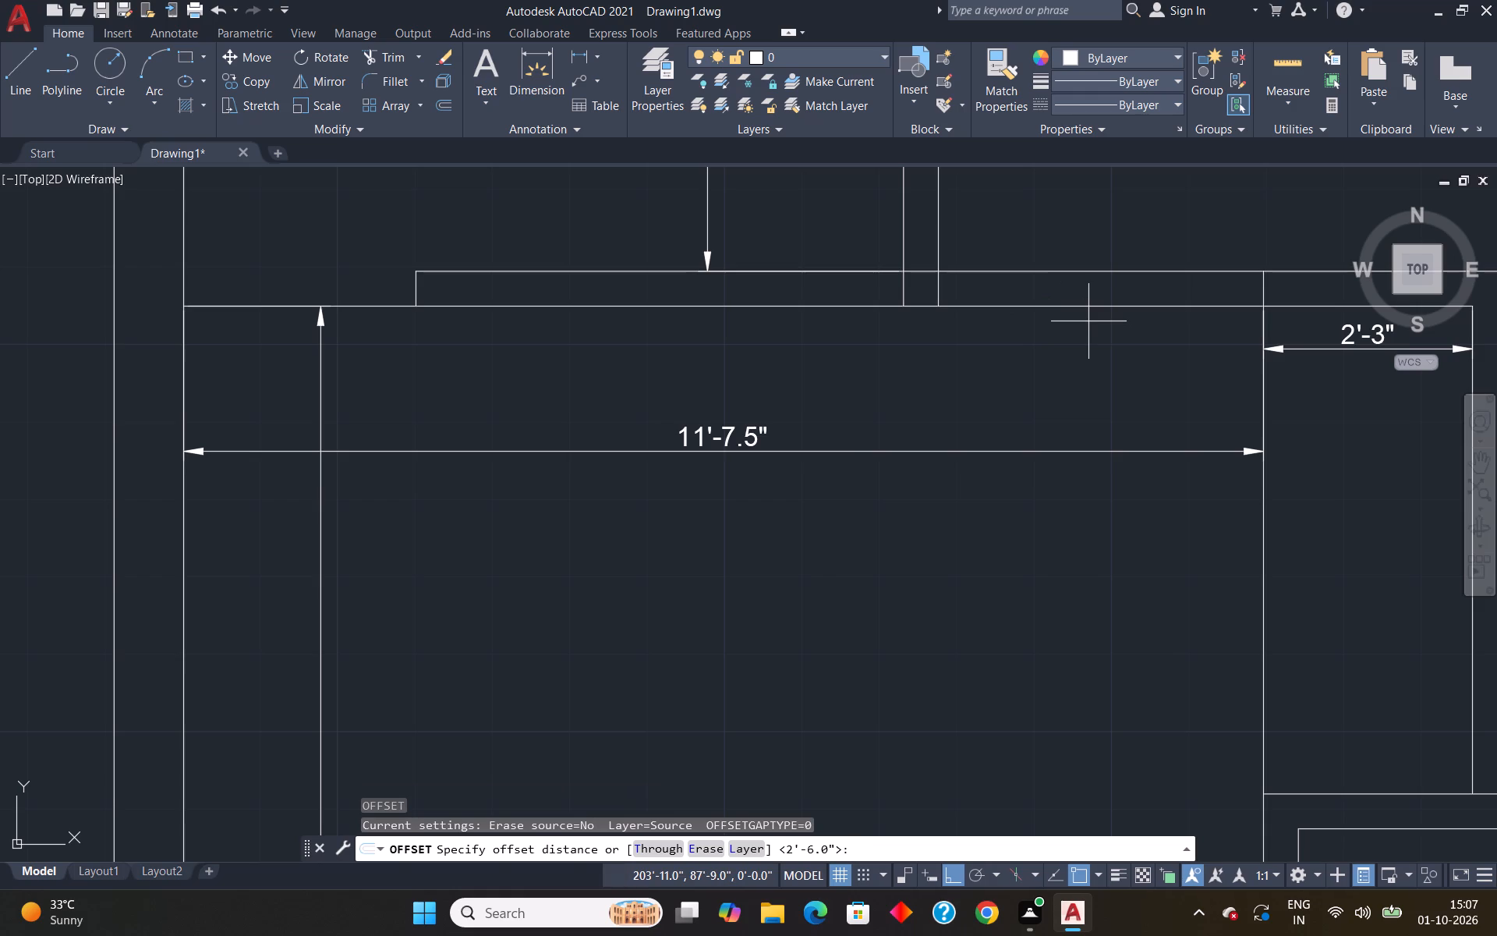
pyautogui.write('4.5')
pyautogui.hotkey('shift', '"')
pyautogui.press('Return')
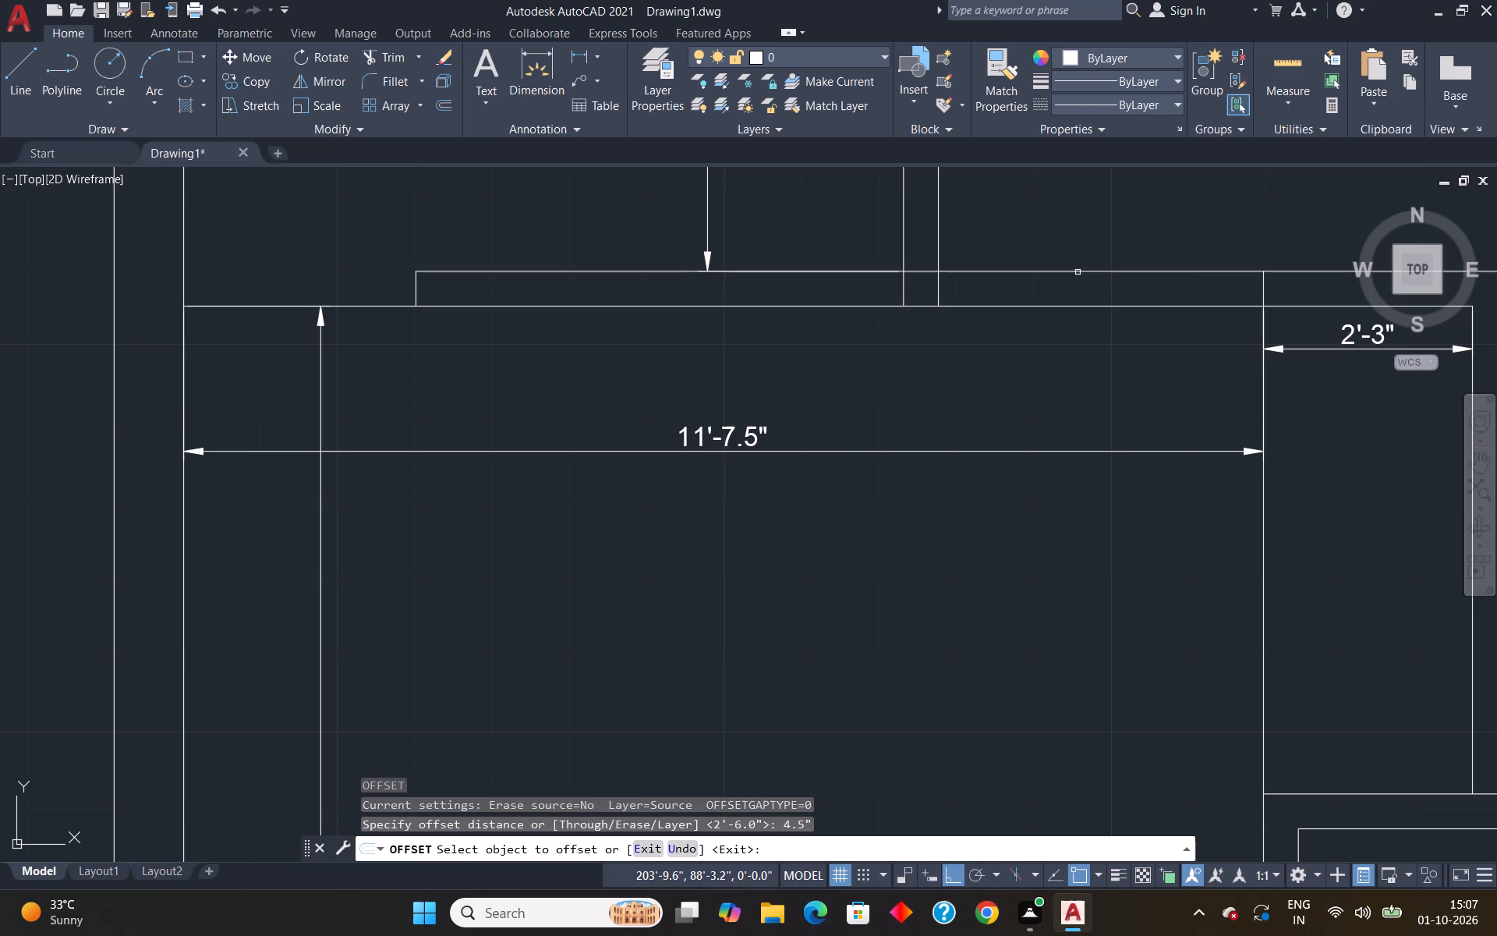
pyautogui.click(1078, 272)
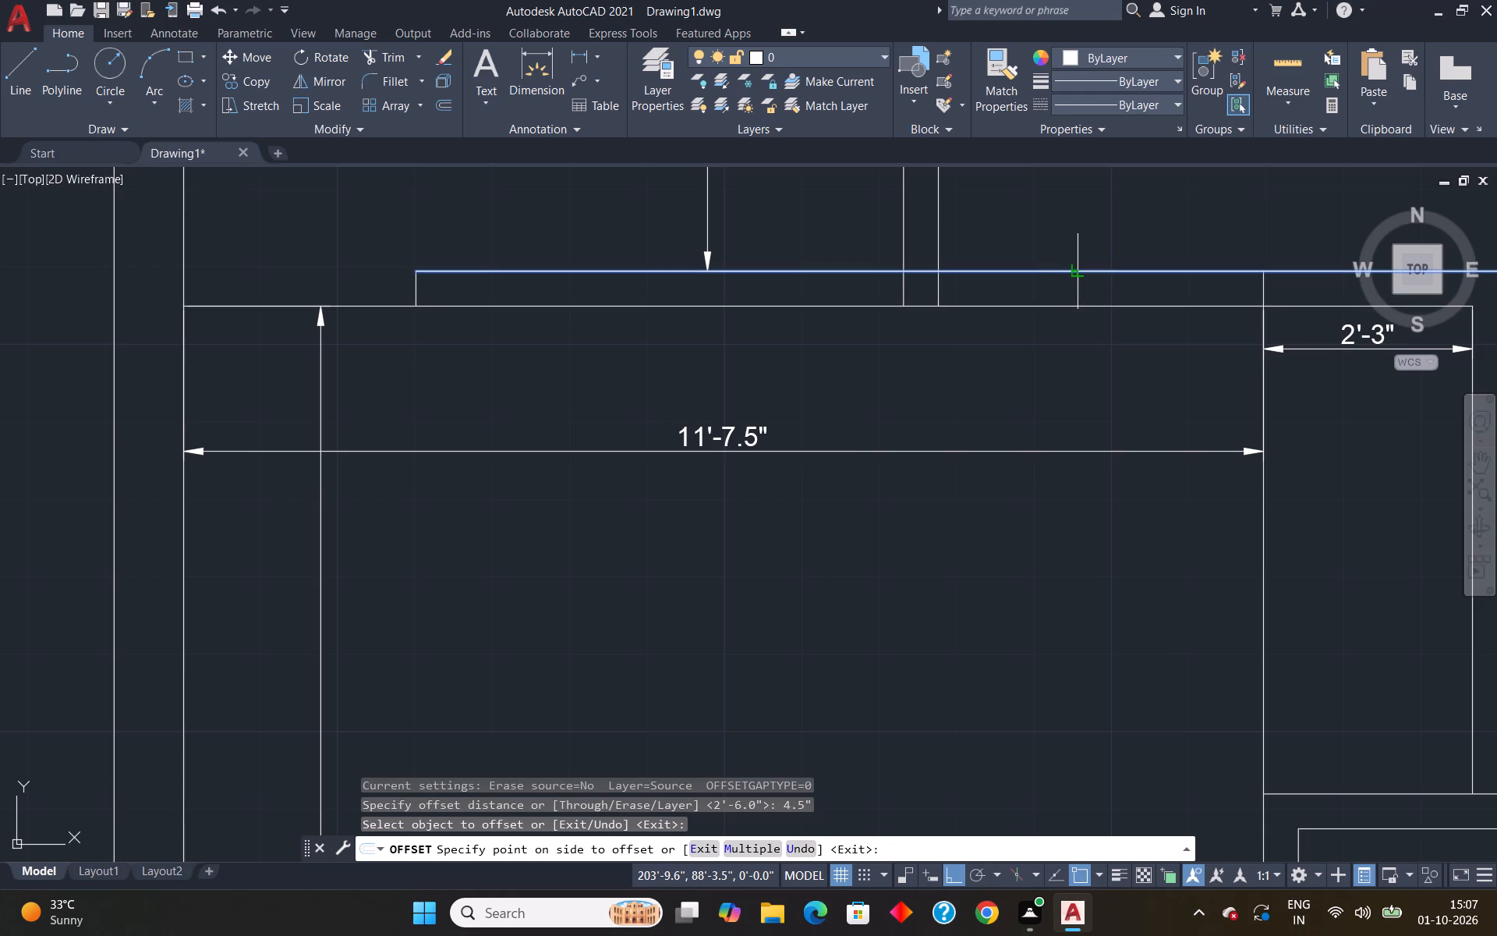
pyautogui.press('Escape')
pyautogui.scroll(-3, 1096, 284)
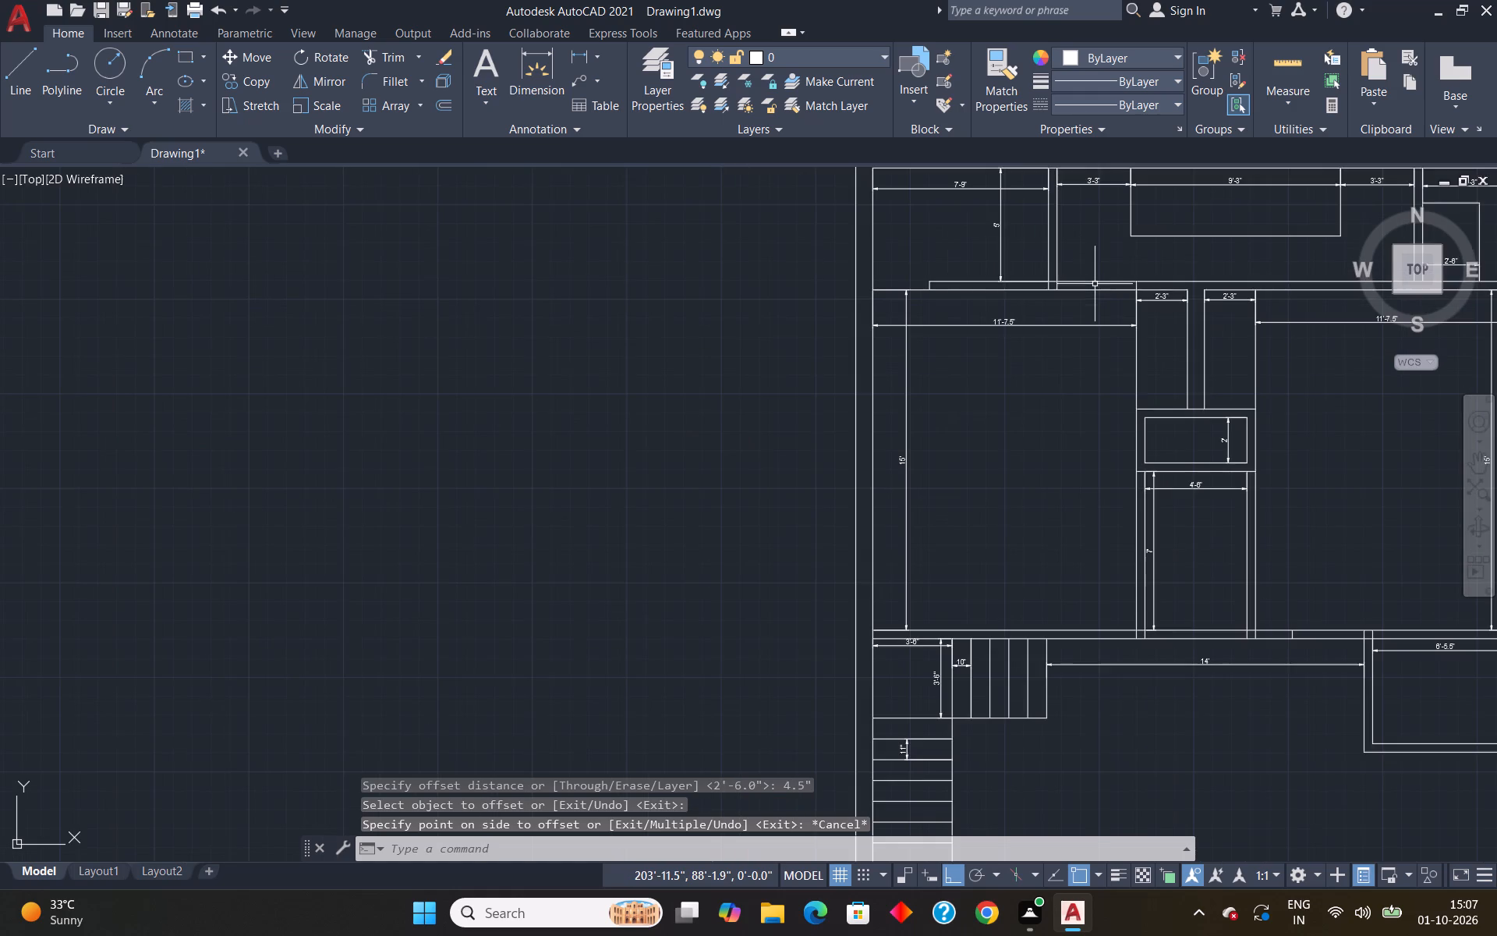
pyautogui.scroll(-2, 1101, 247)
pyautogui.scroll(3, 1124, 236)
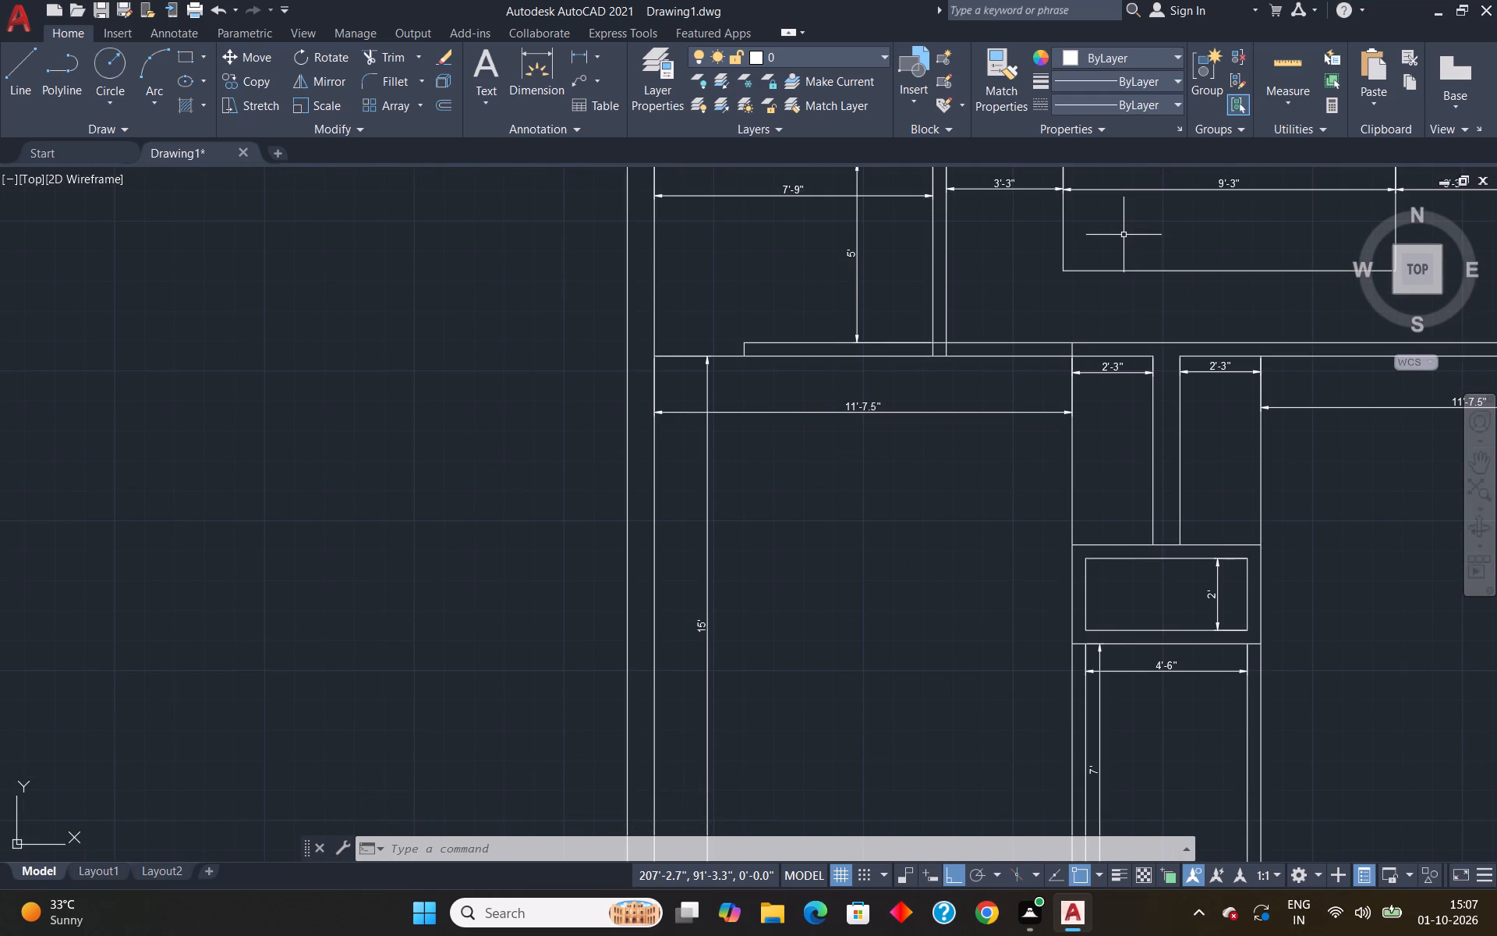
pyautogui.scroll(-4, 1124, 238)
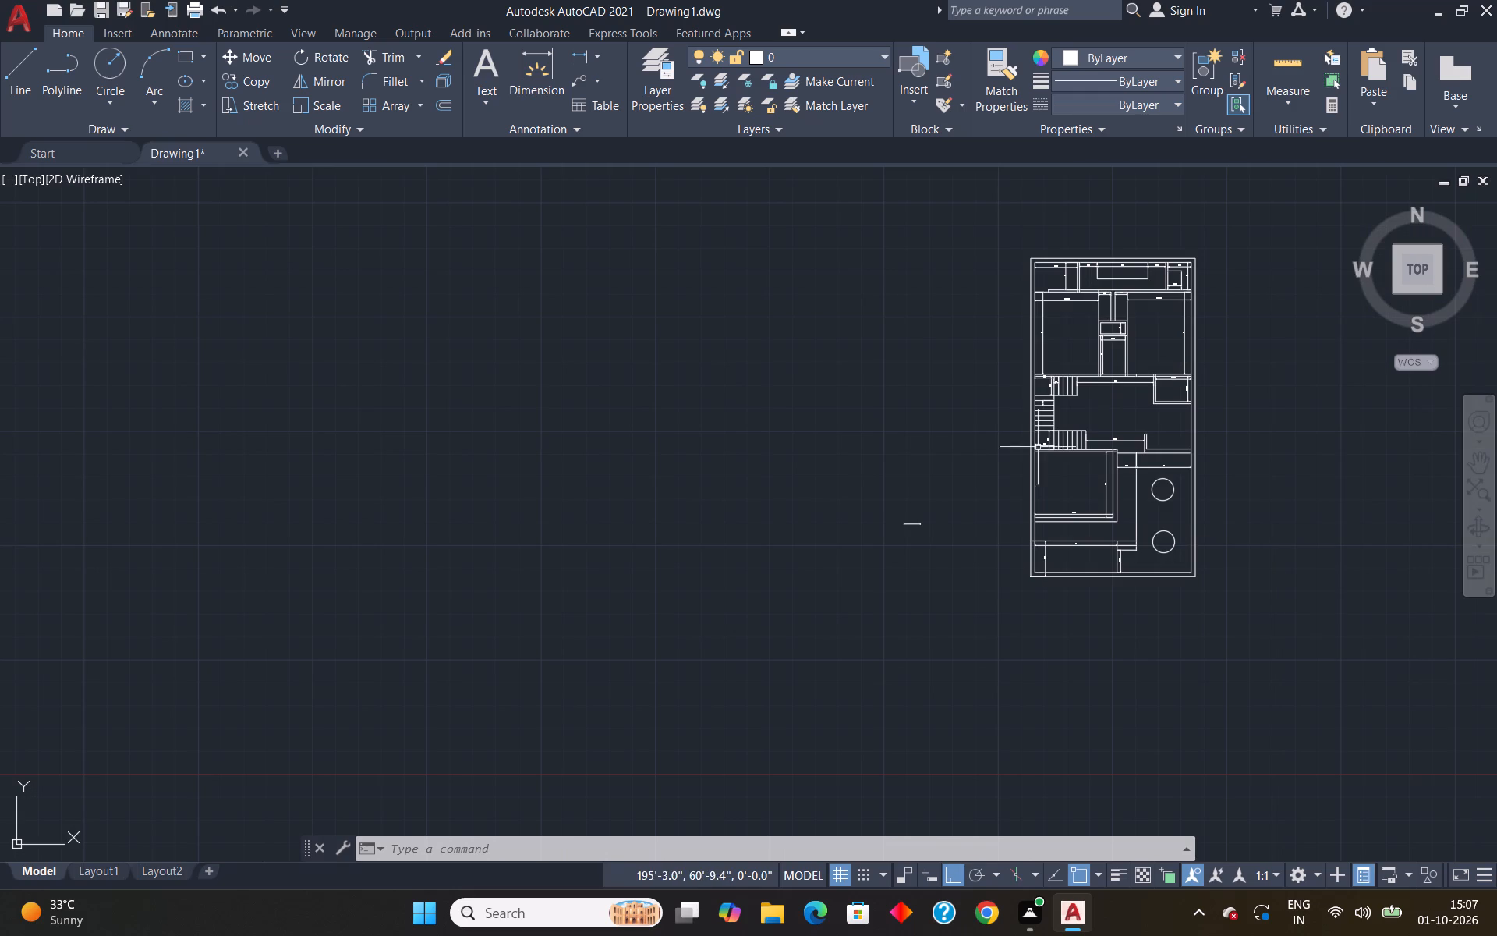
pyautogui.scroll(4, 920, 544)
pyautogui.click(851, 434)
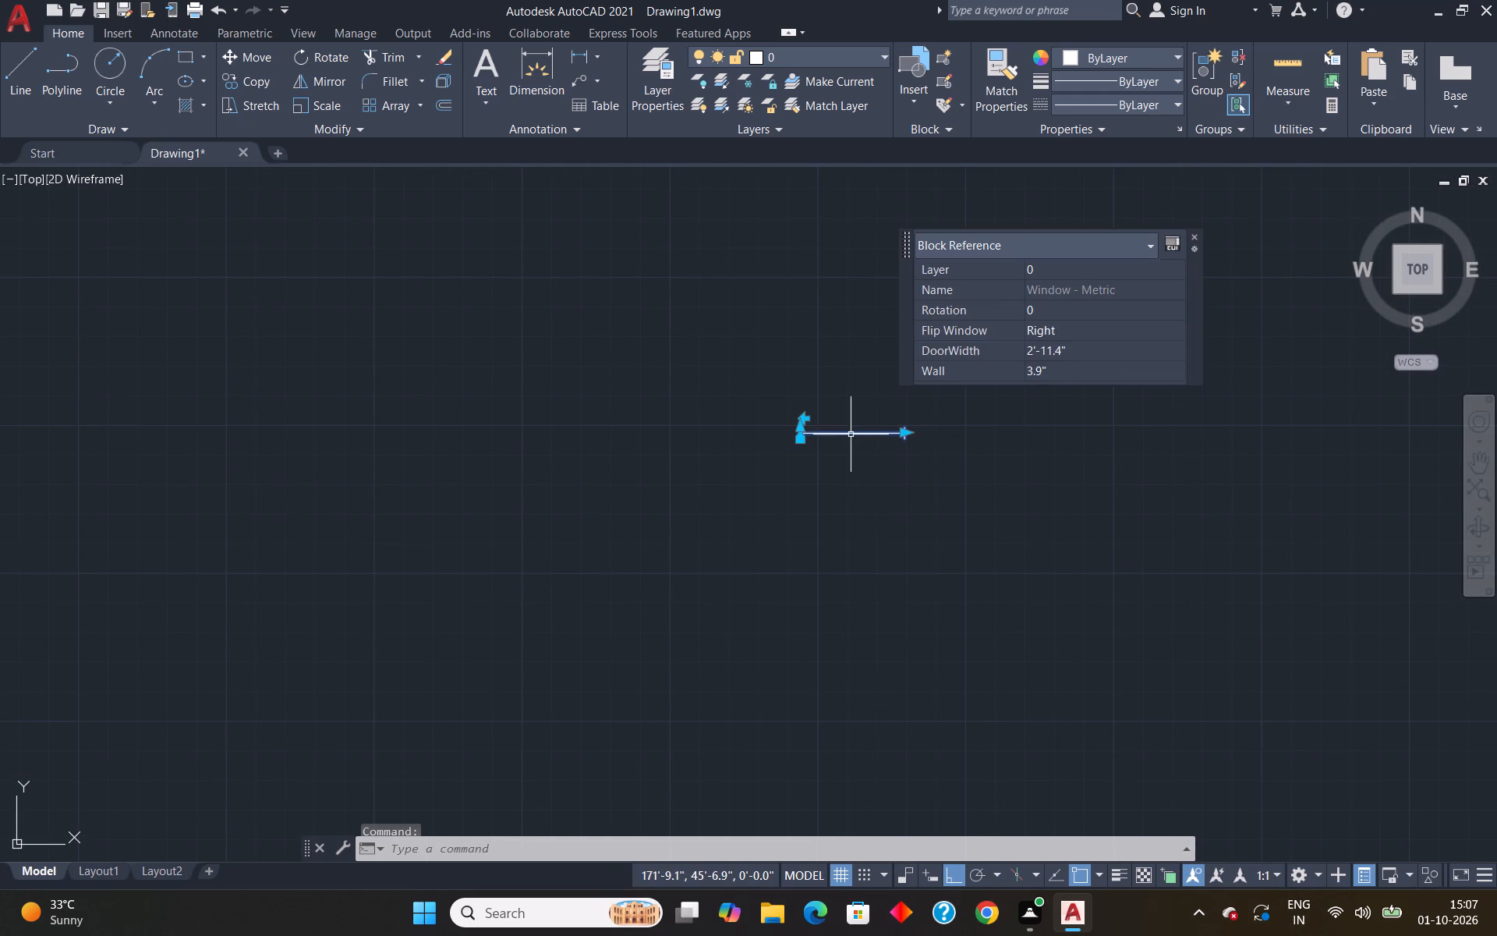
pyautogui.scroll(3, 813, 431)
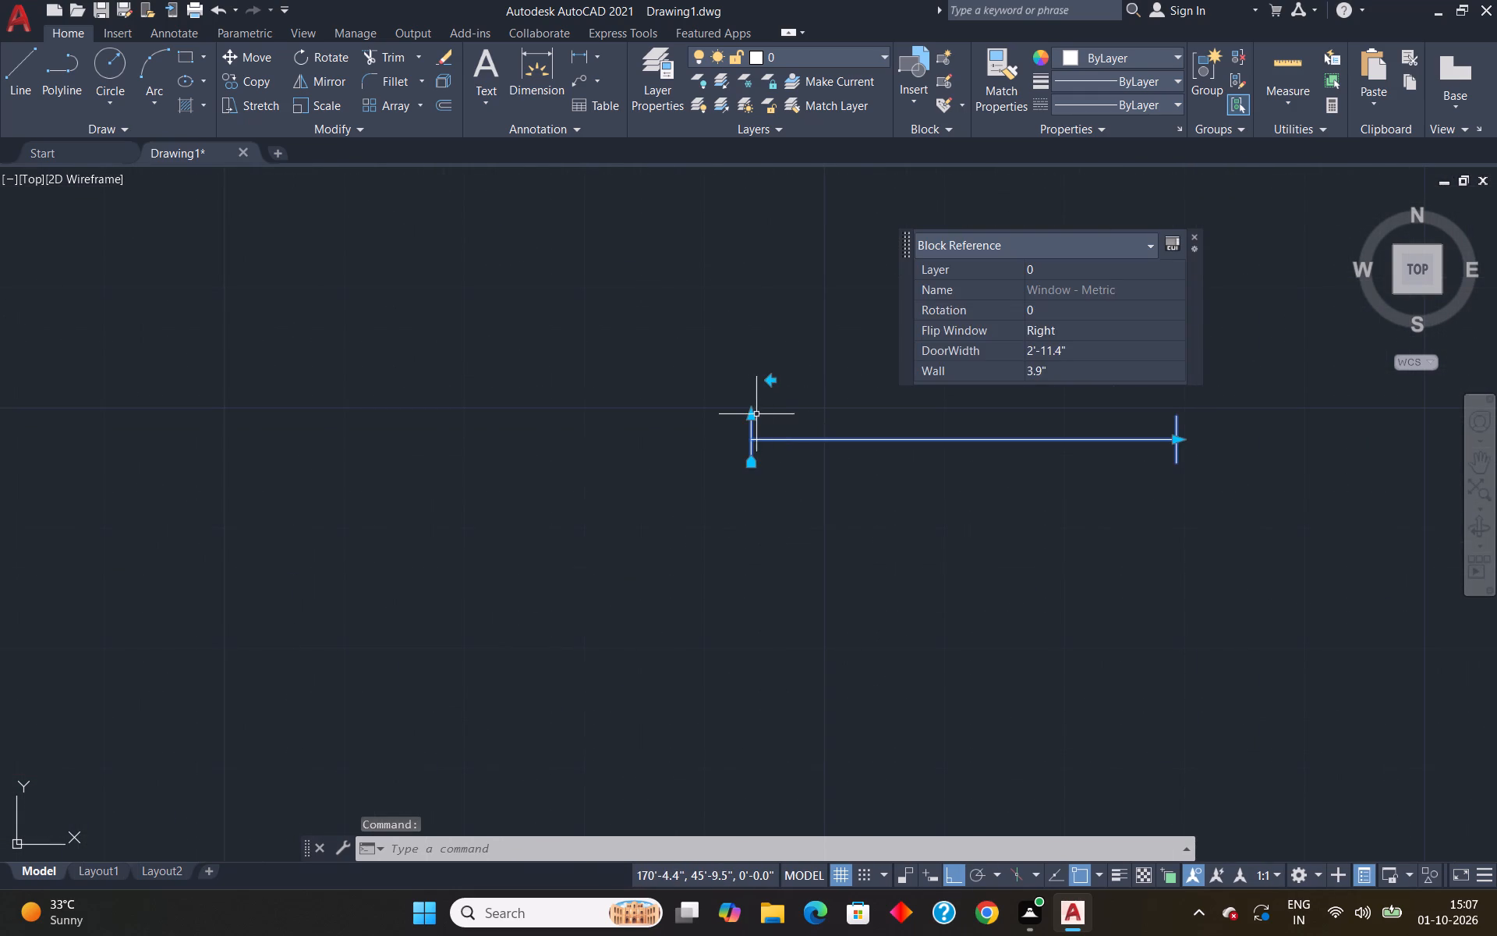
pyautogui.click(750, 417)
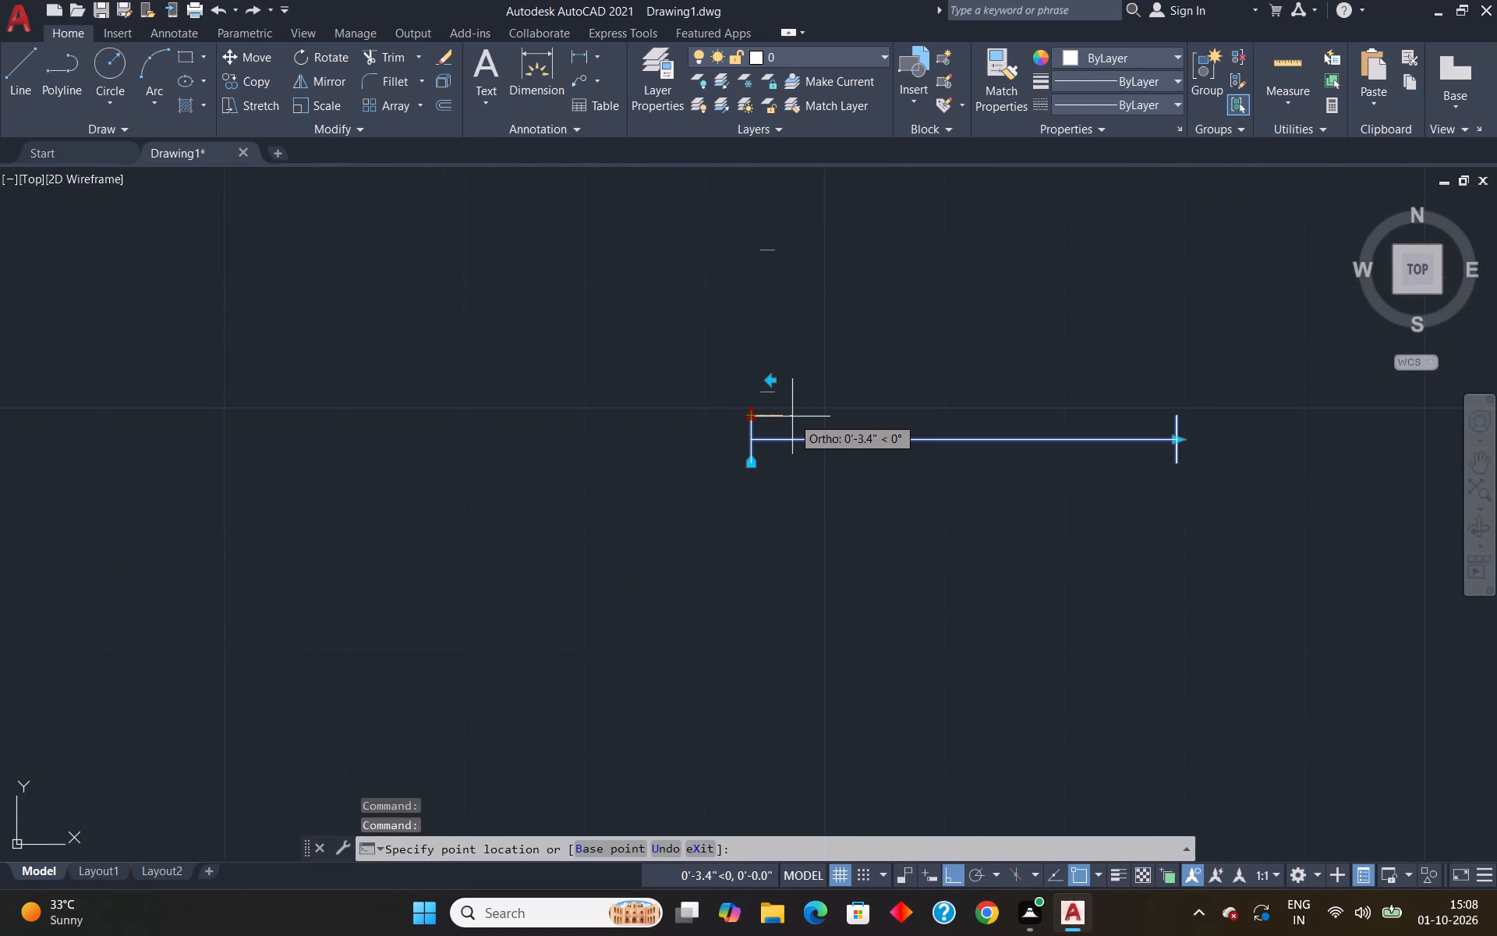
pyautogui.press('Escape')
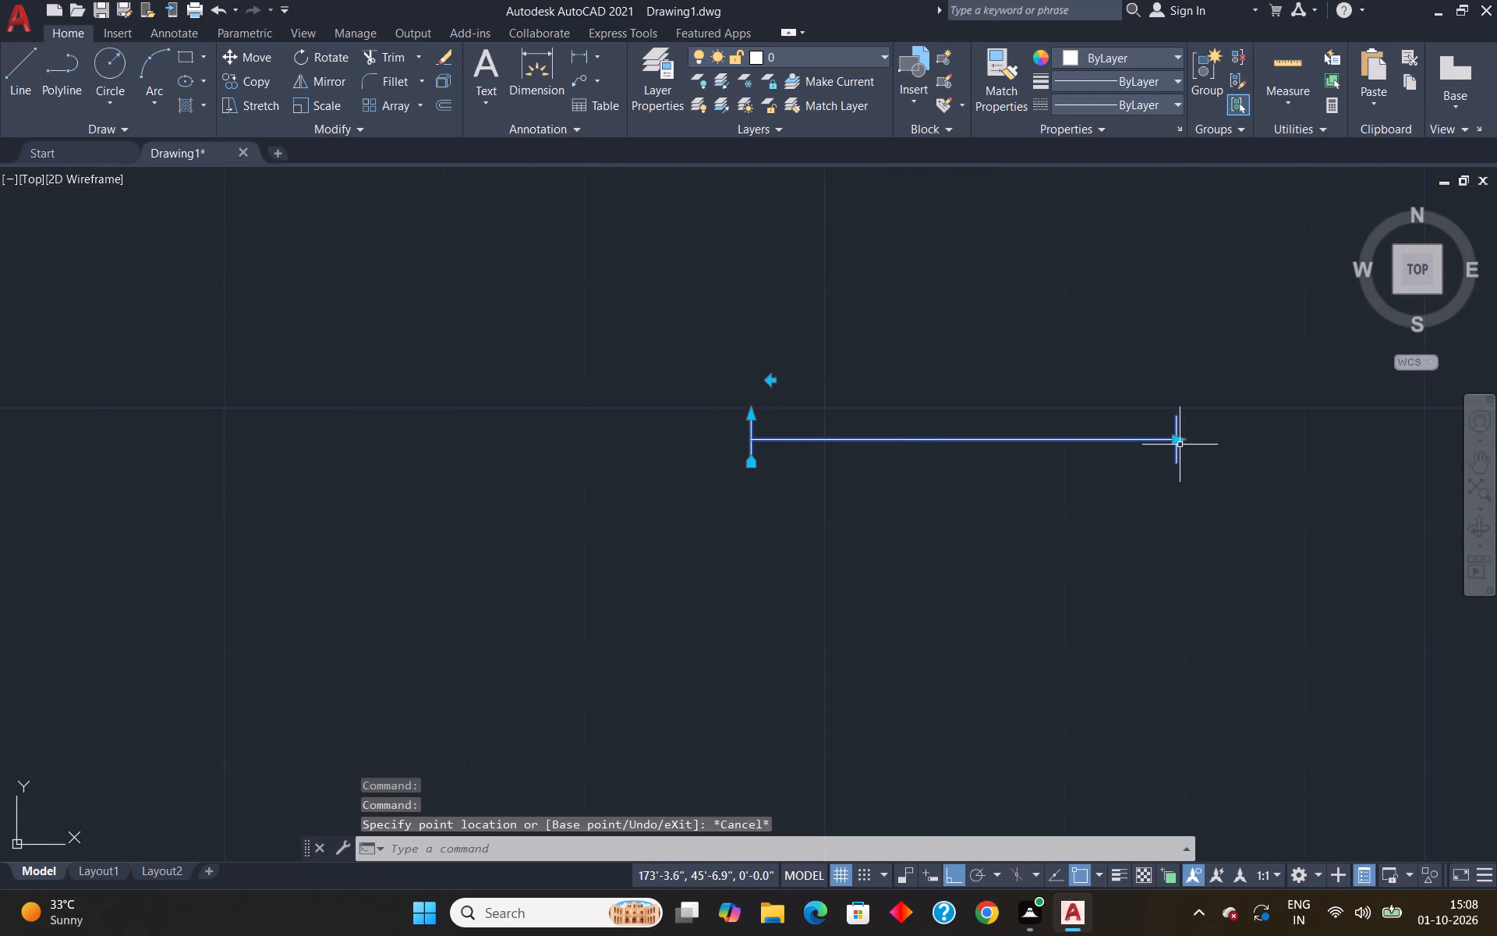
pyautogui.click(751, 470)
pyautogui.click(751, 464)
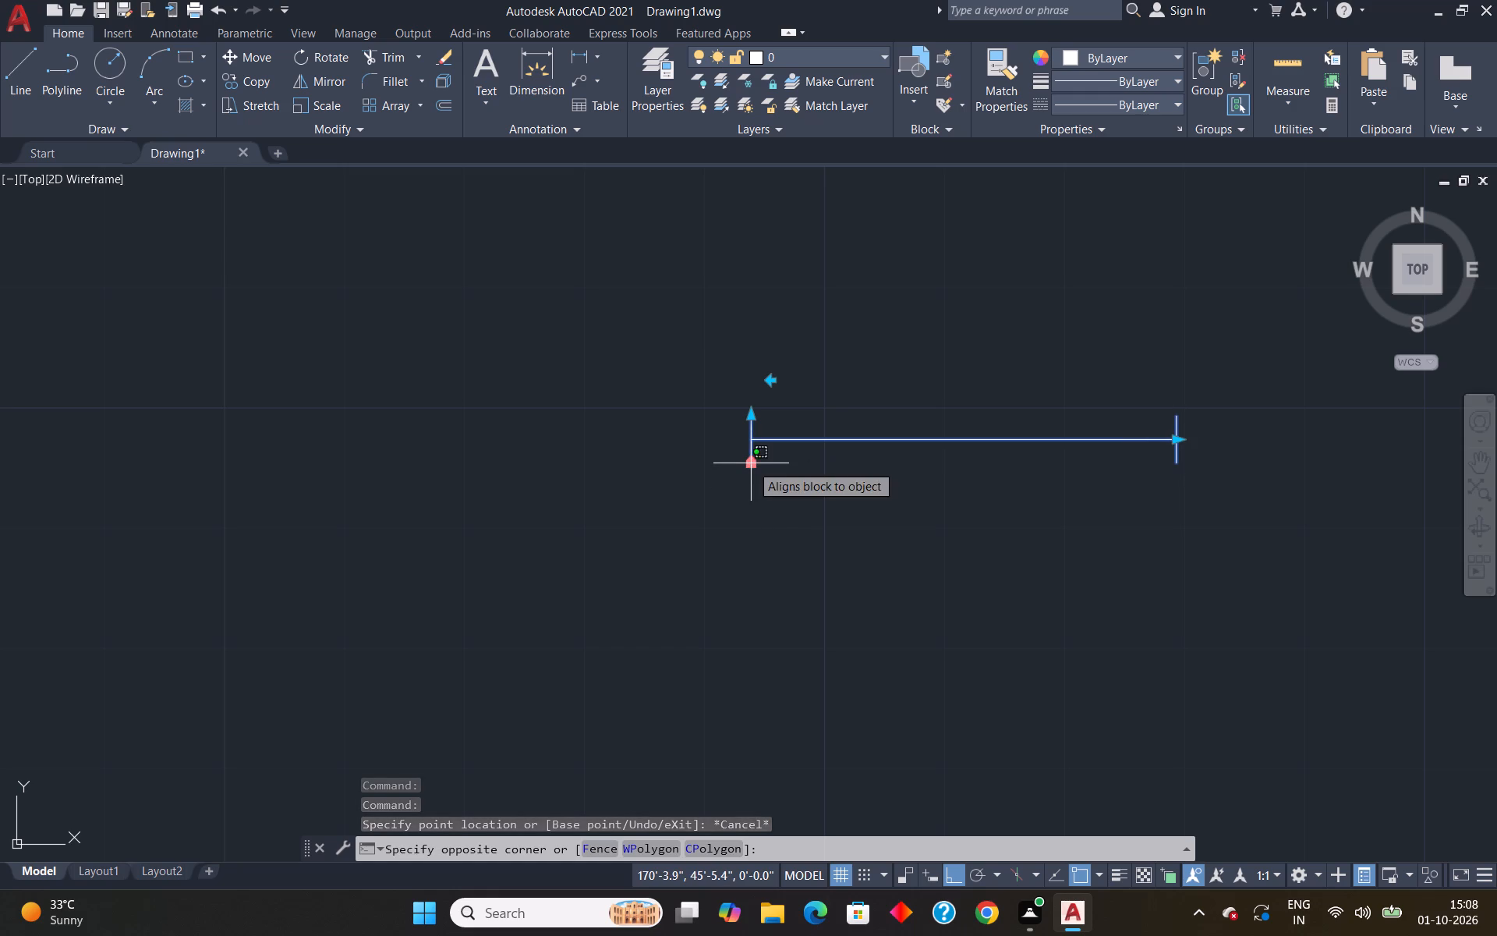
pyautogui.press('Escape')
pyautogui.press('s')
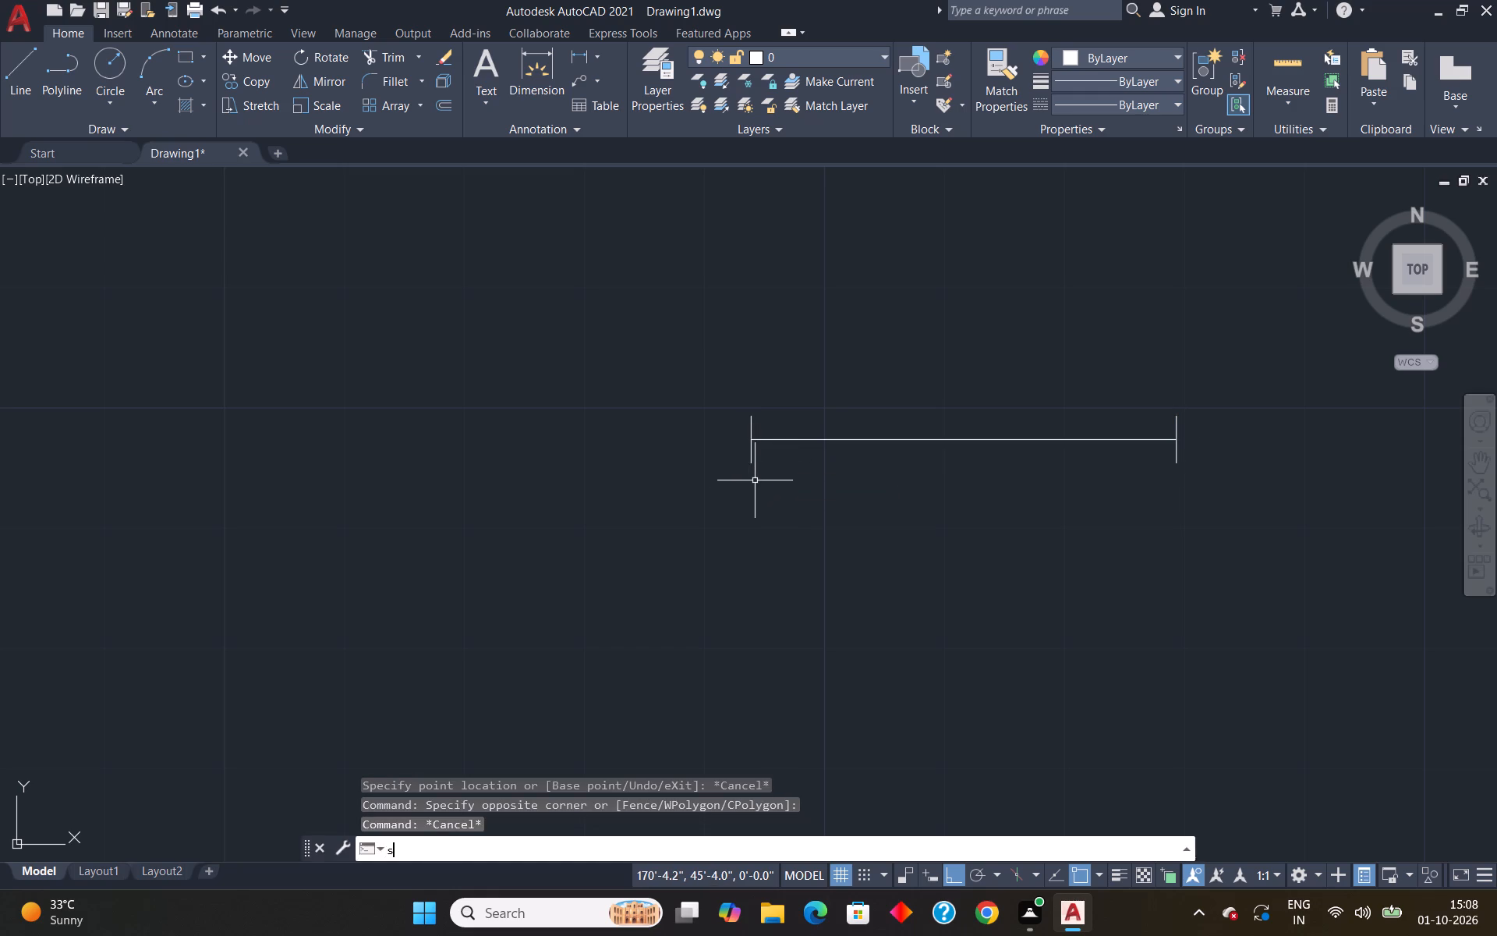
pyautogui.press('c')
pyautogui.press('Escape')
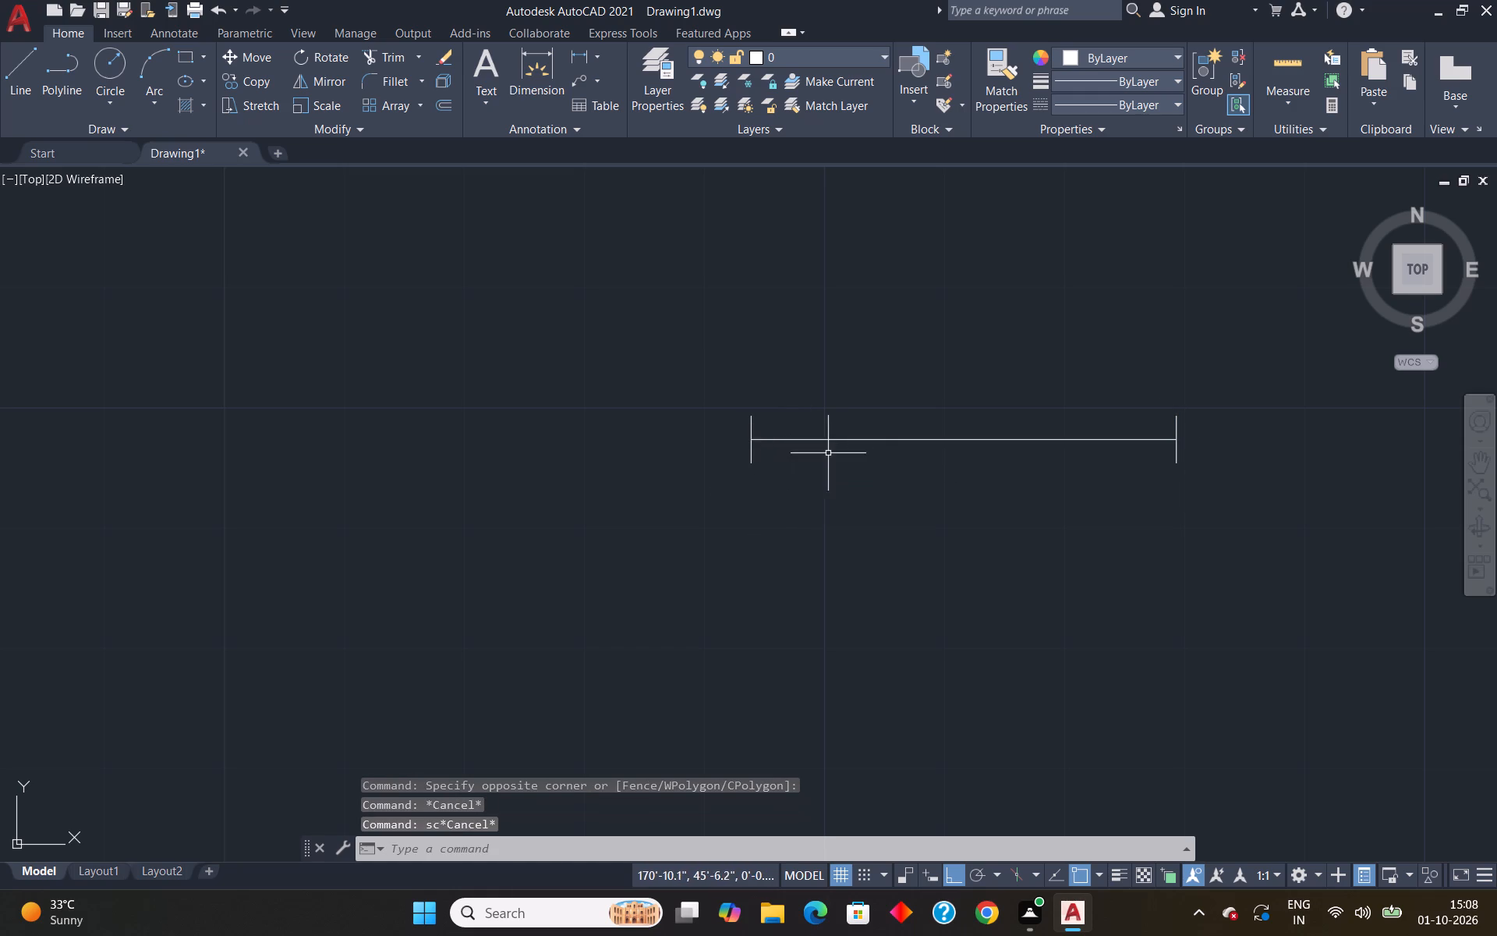
# Scale the standalone window block west of the floor plan by reference from its west end, making its full length 3'6".
pyautogui.moveTo(826, 429); pyautogui.dragTo(819, 458)
pyautogui.moveTo(883, 438); pyautogui.dragTo(883, 456)
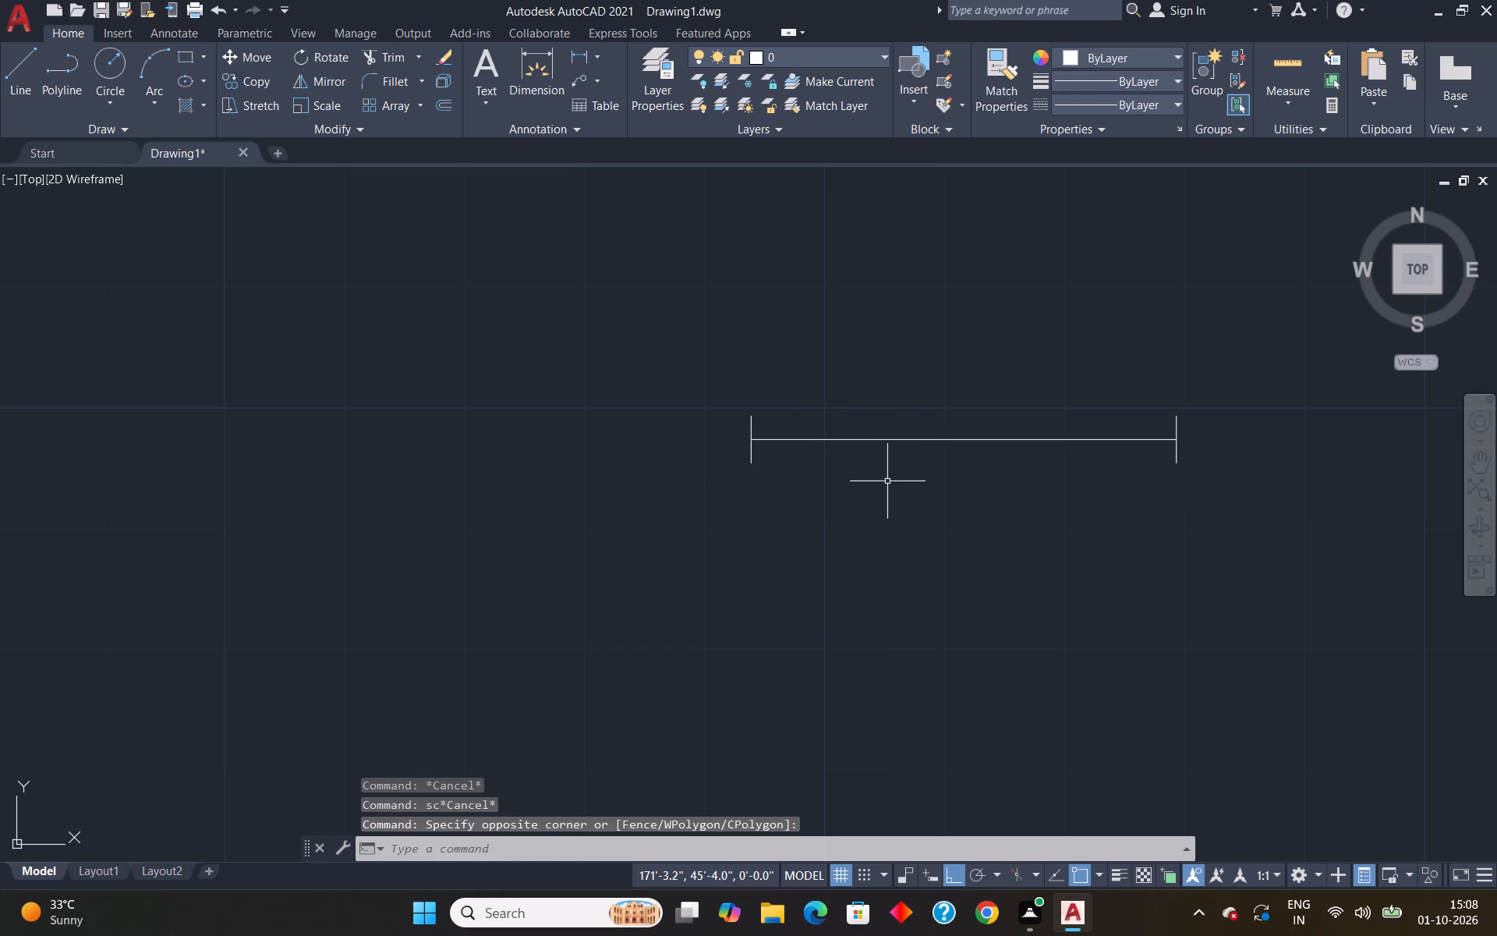
pyautogui.click(890, 438)
pyautogui.write('sc')
pyautogui.press('Return')
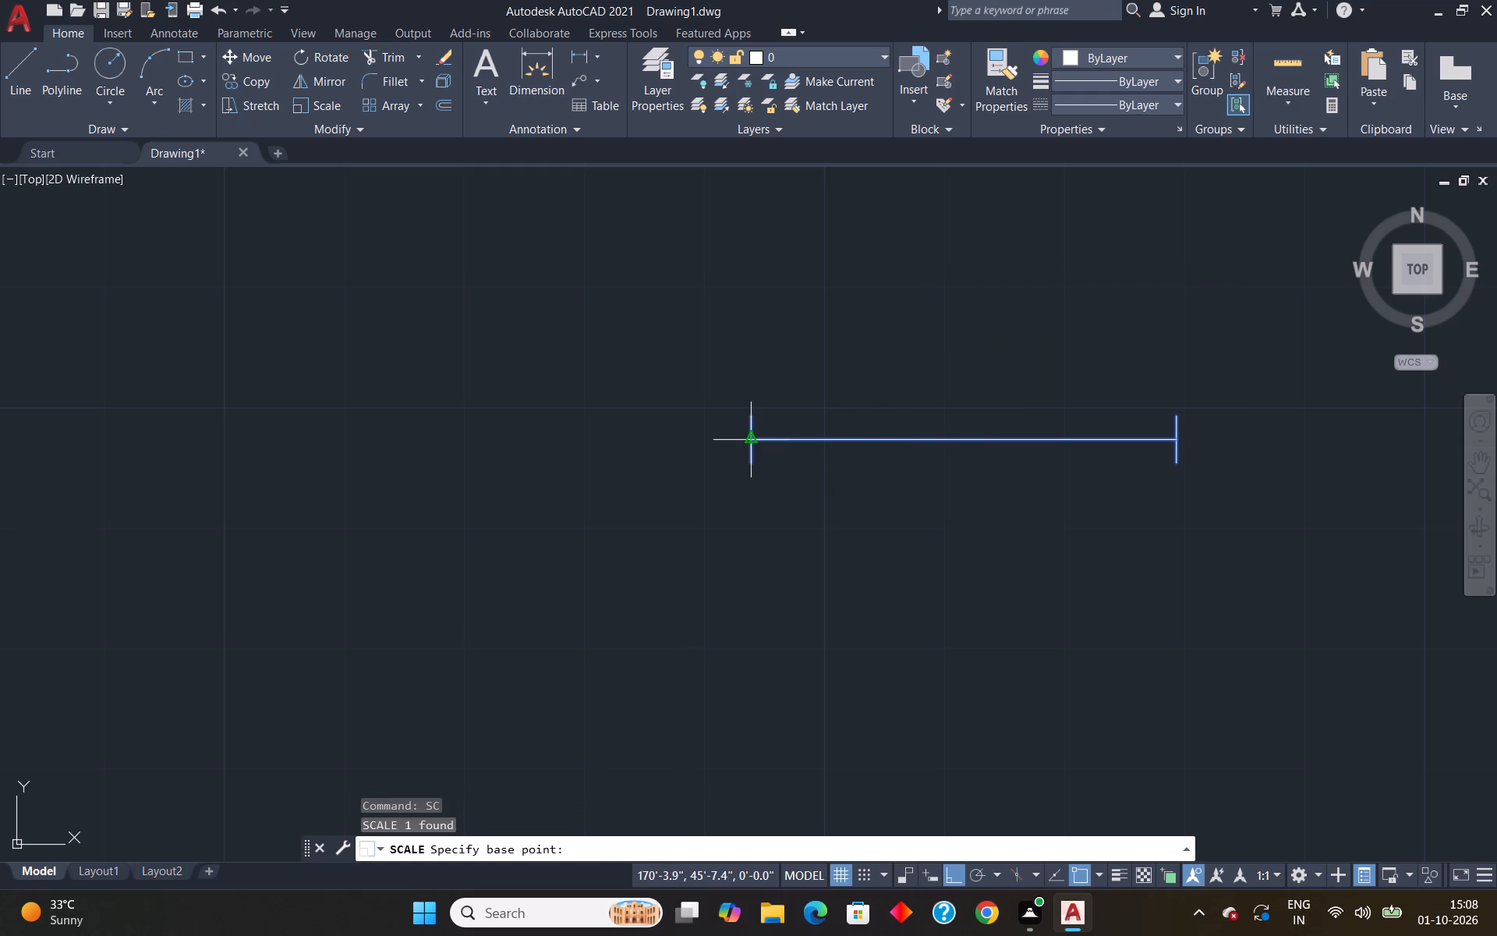
pyautogui.click(754, 434)
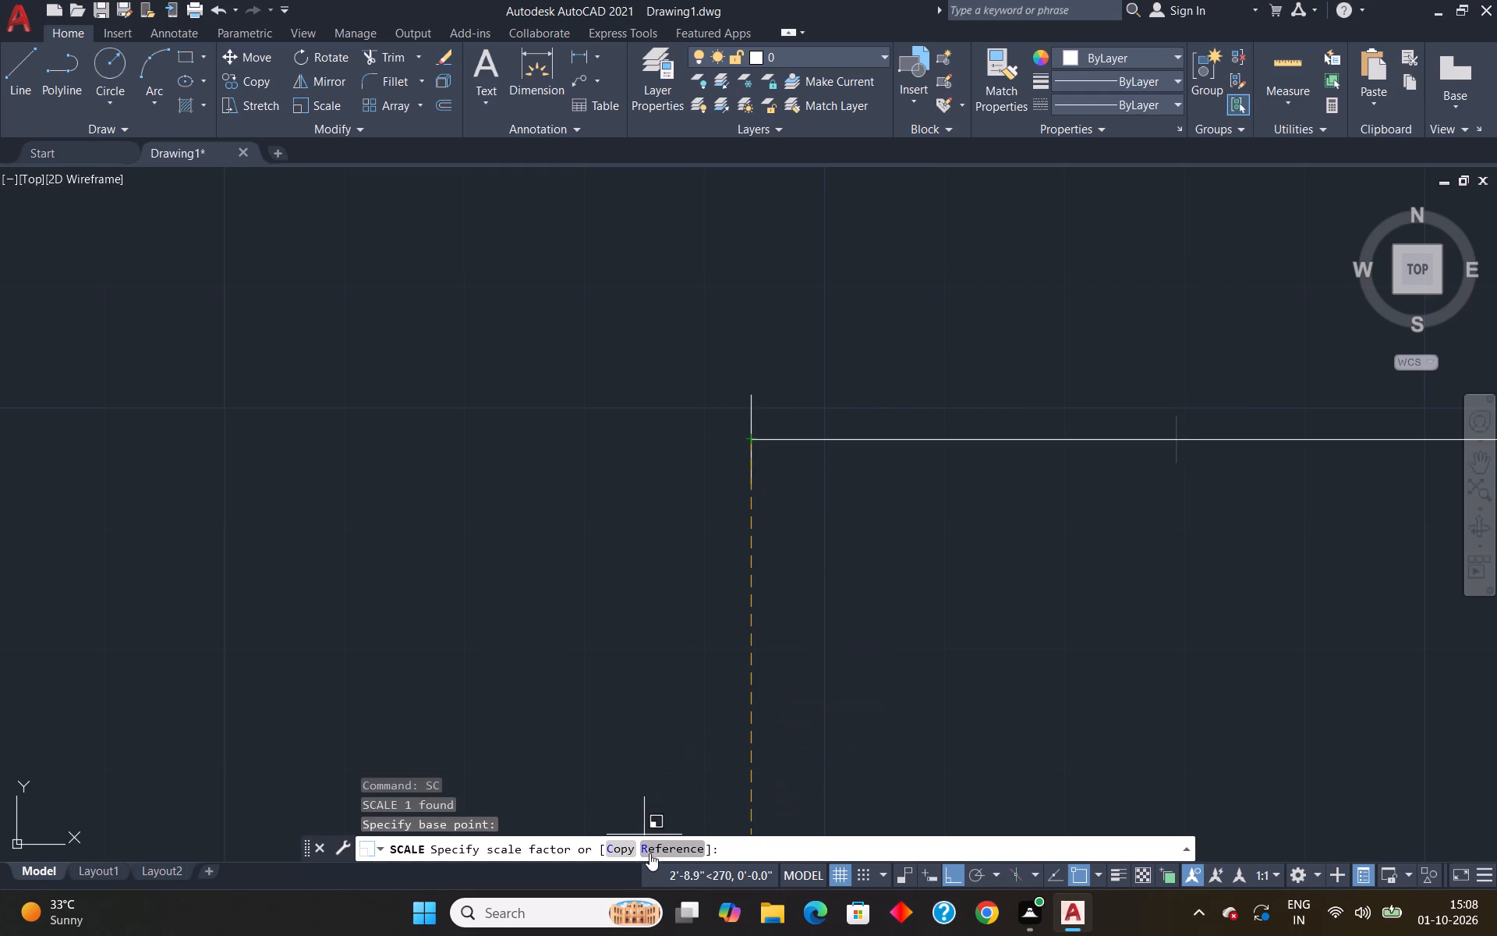
pyautogui.click(649, 850)
pyautogui.click(753, 434)
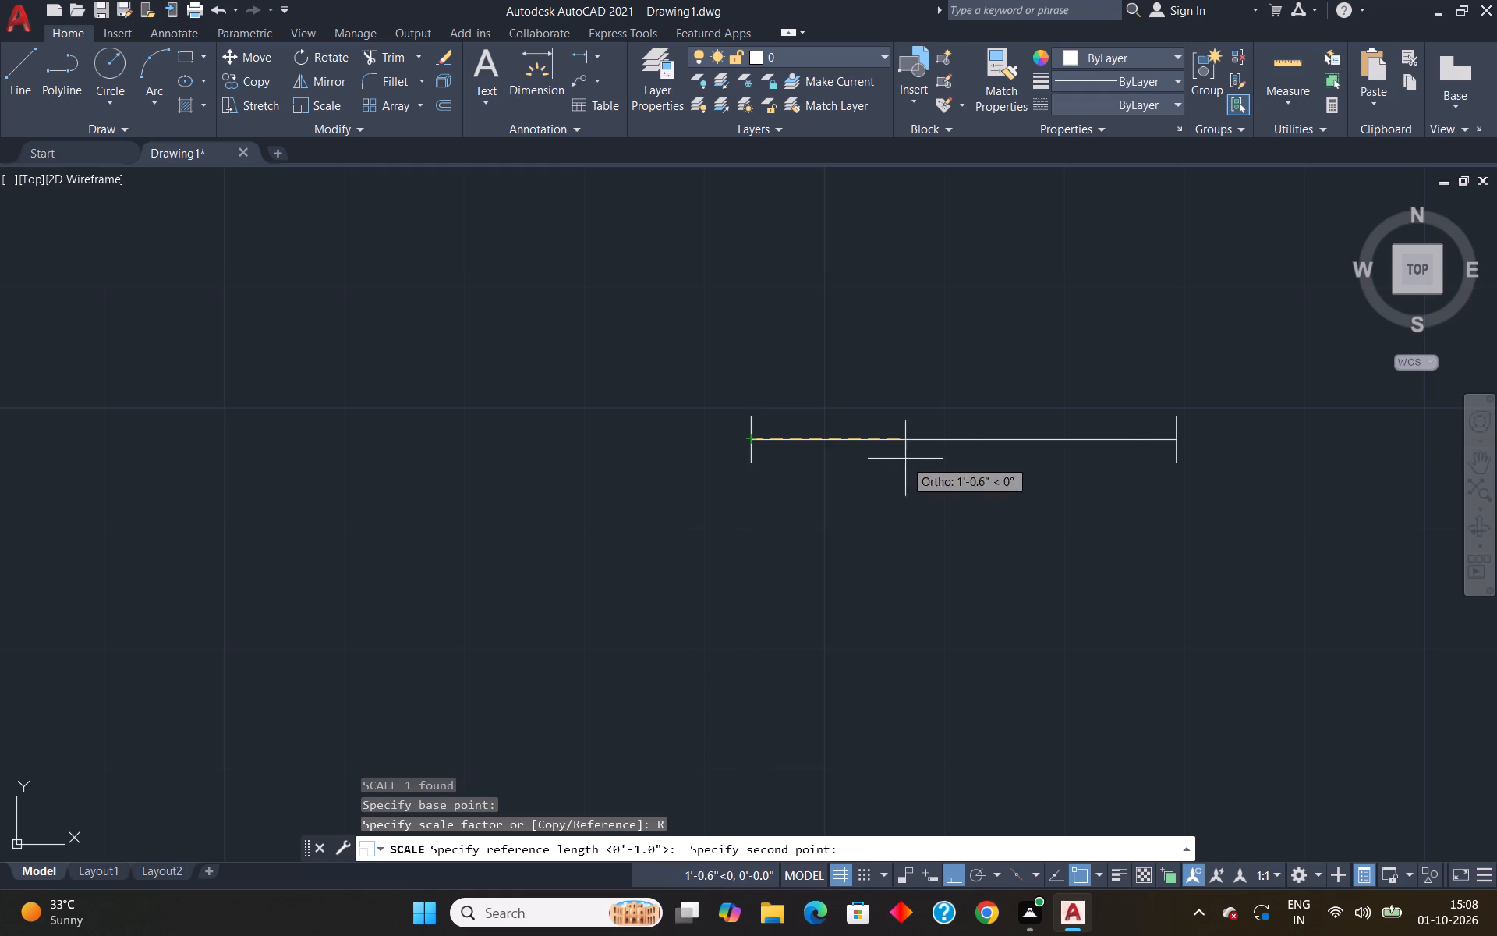
pyautogui.click(1176, 443)
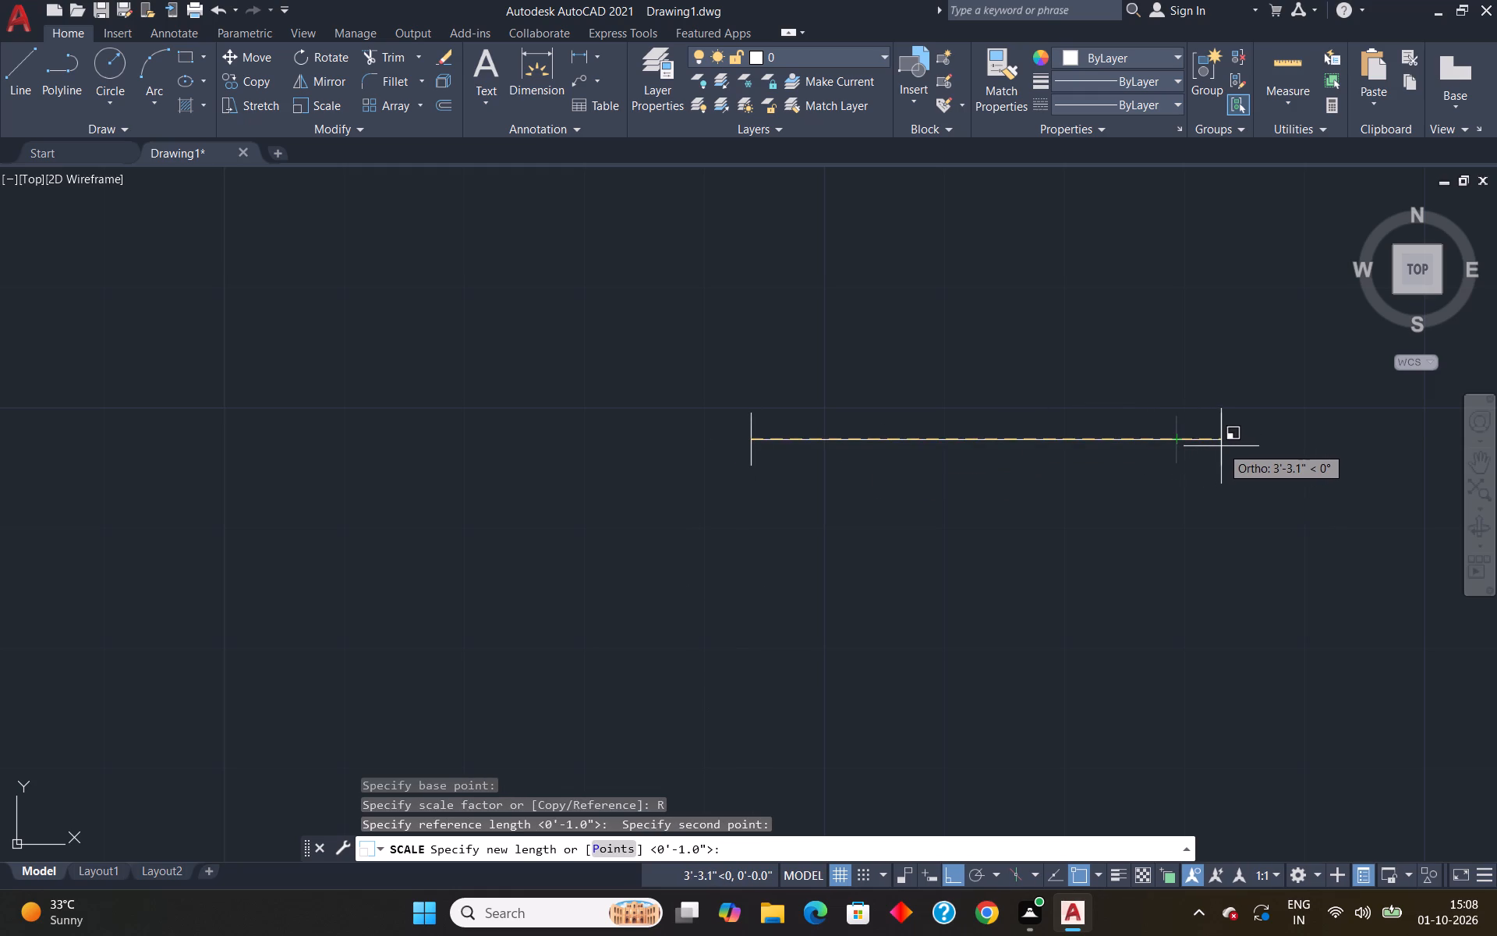
pyautogui.write('3\'6"')
pyautogui.press('Return')
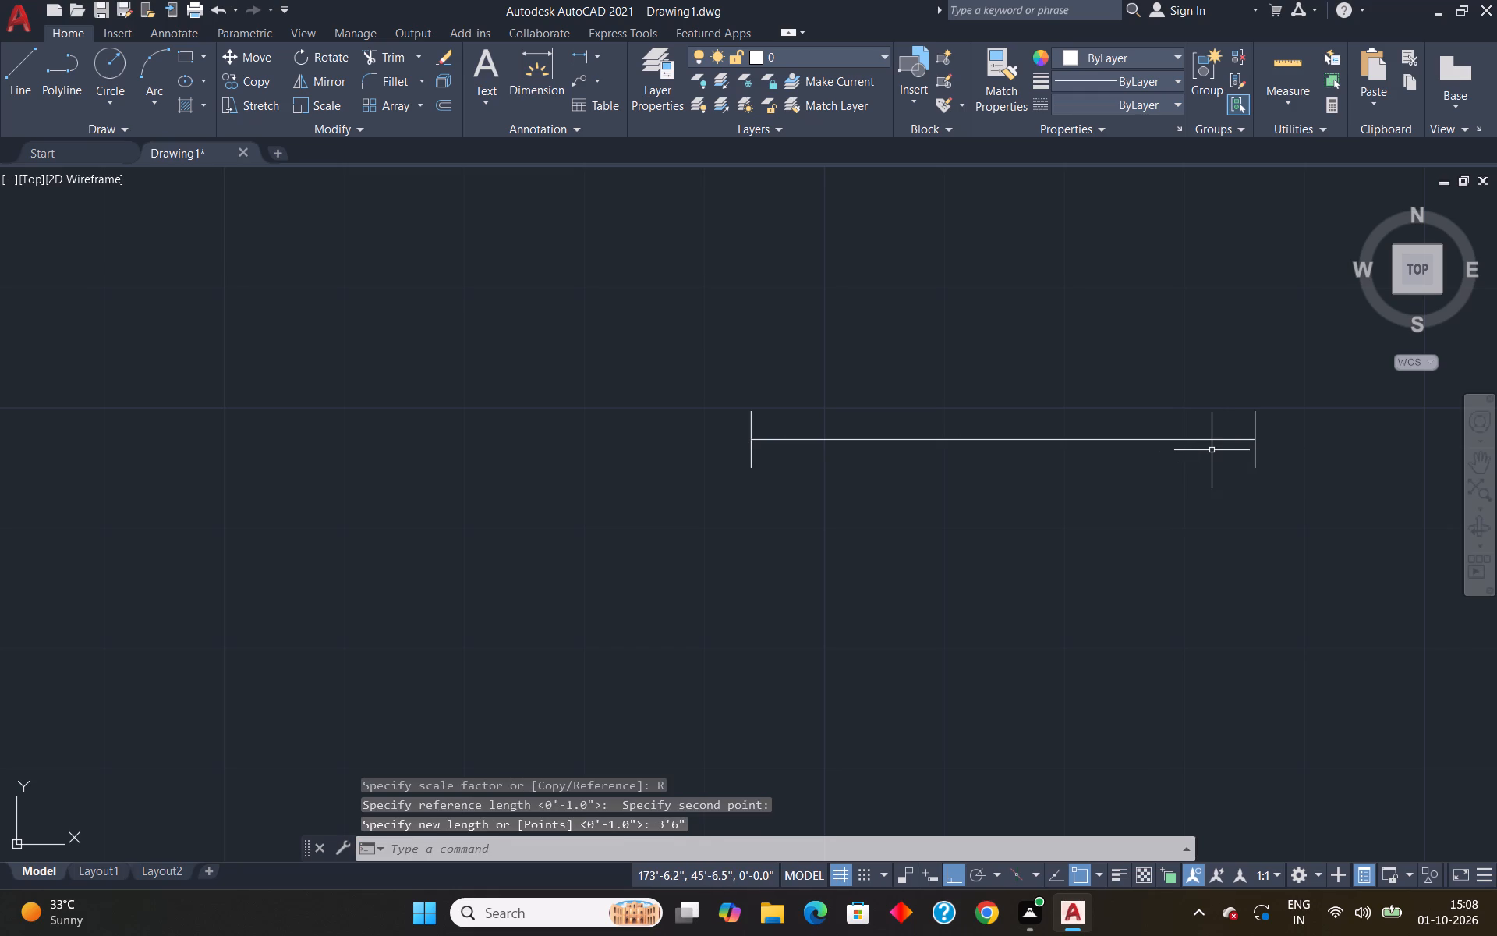
pyautogui.press('Escape')
# Measure the scaled window block's length and wall depth.
pyautogui.click(1316, 57)
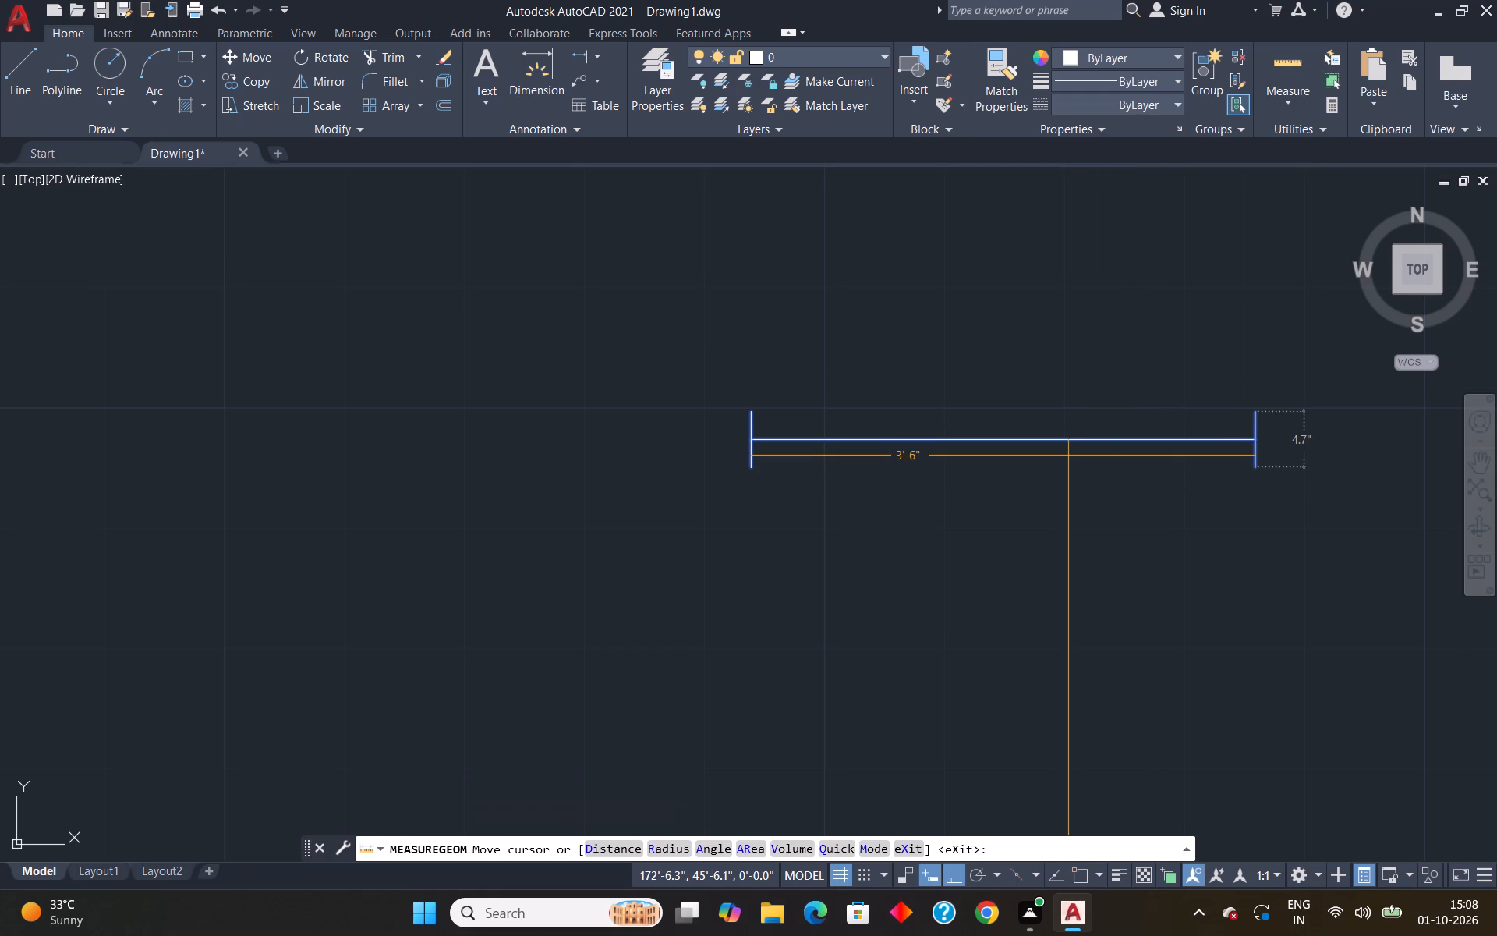
pyautogui.press('Escape')
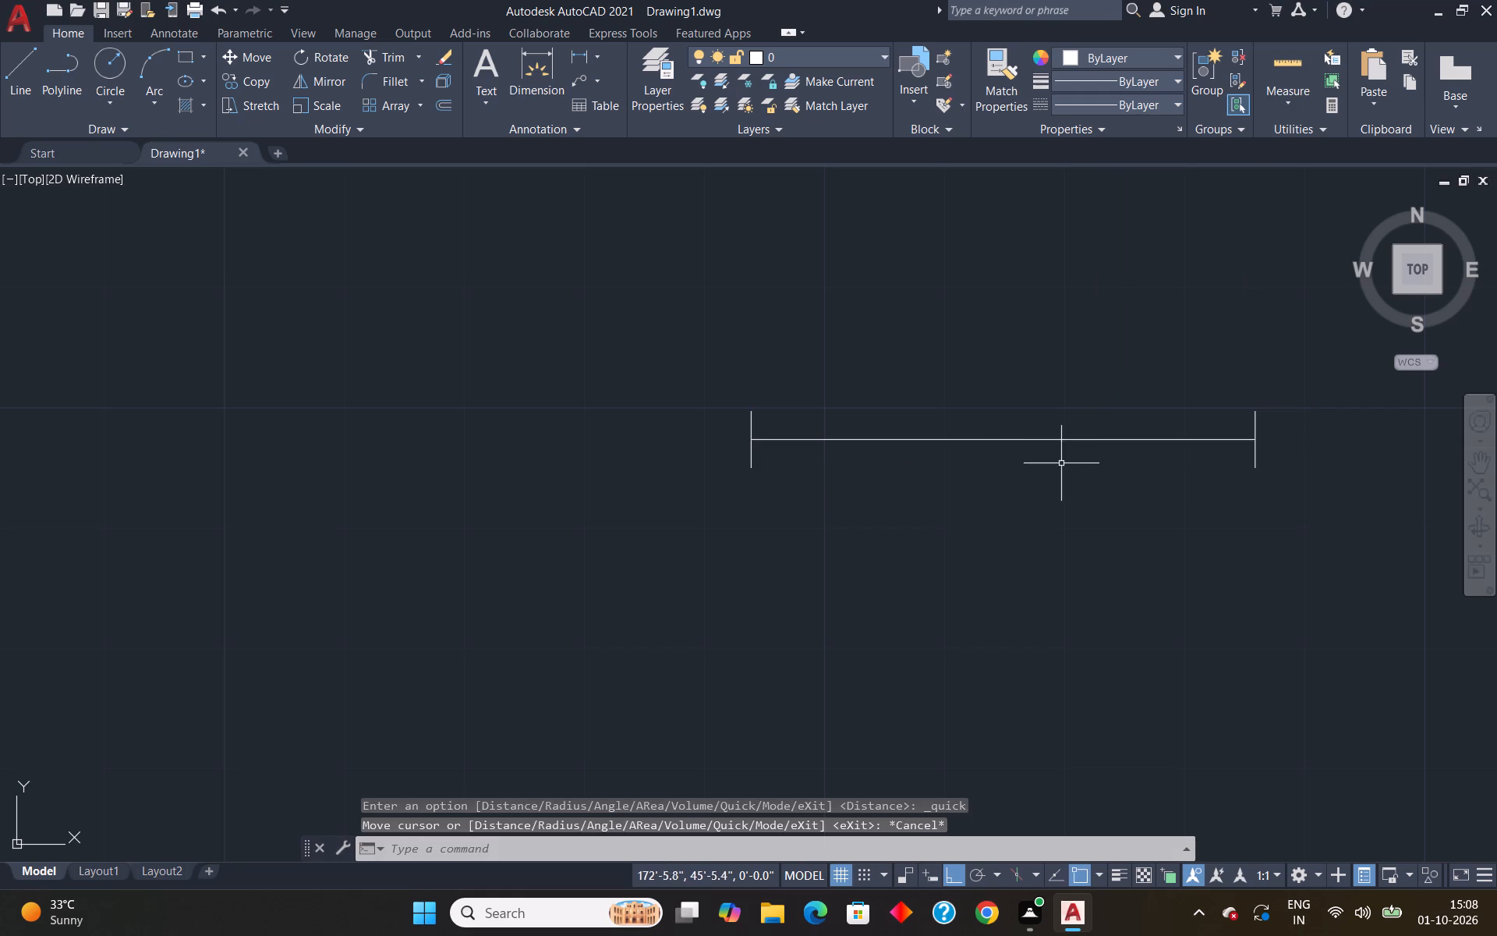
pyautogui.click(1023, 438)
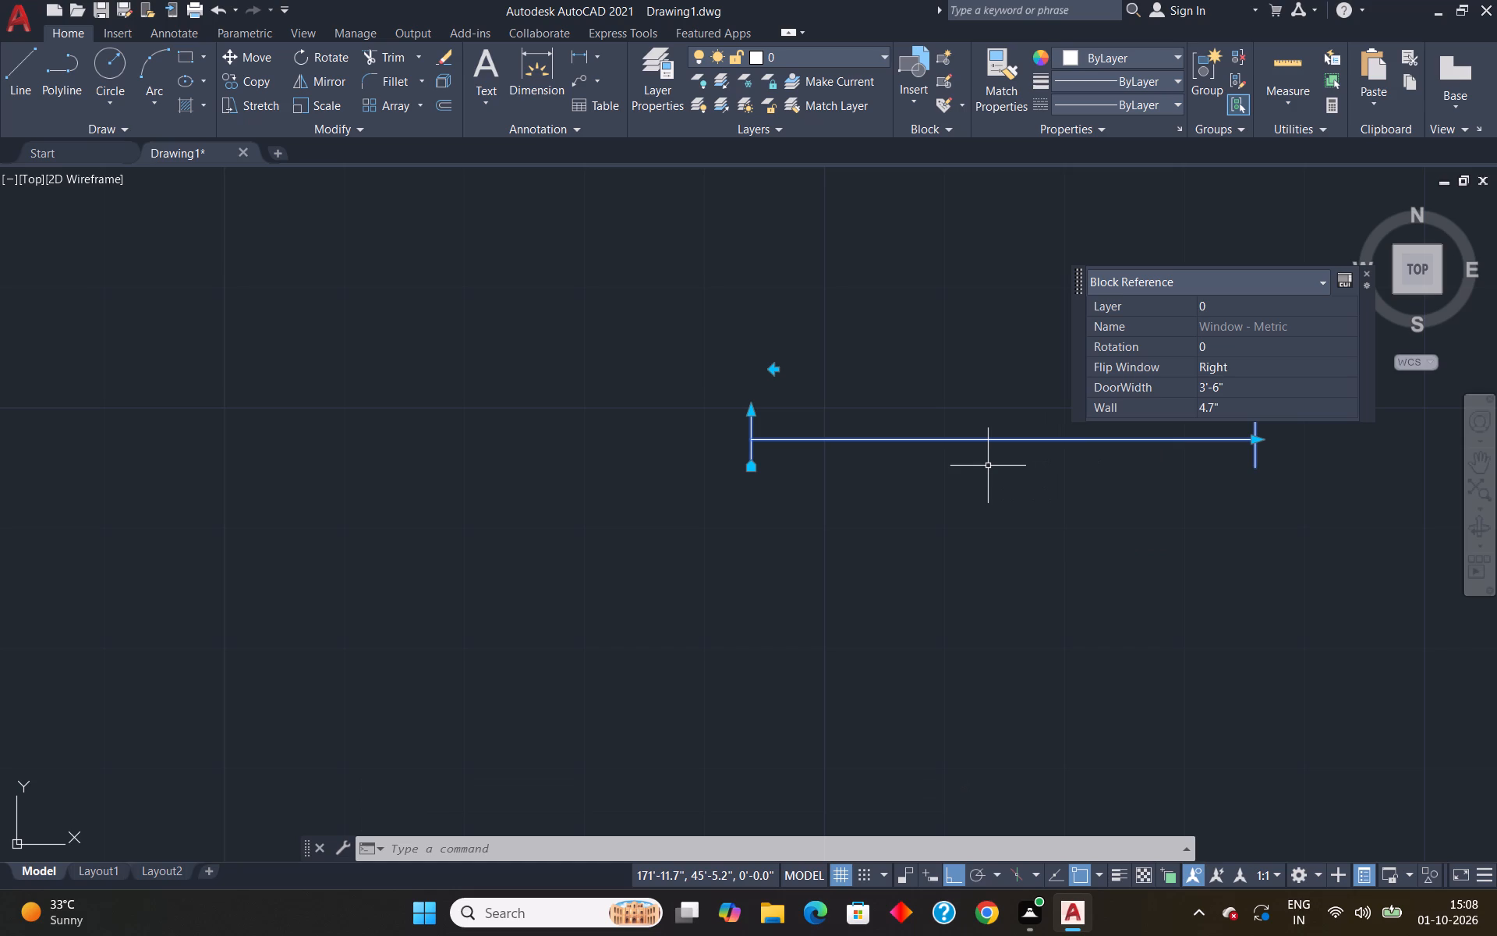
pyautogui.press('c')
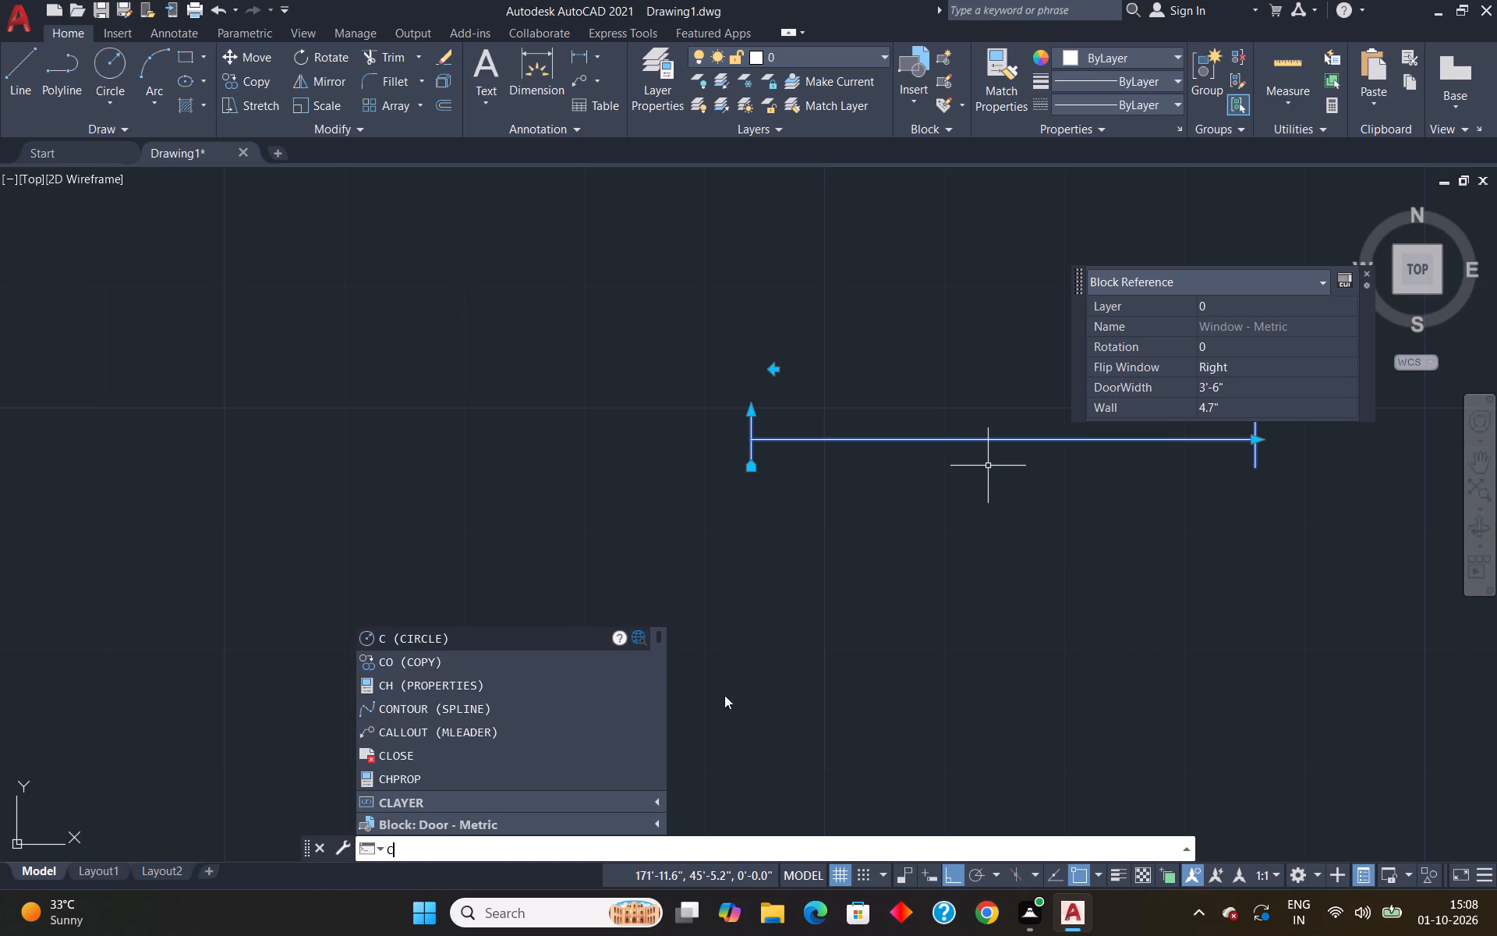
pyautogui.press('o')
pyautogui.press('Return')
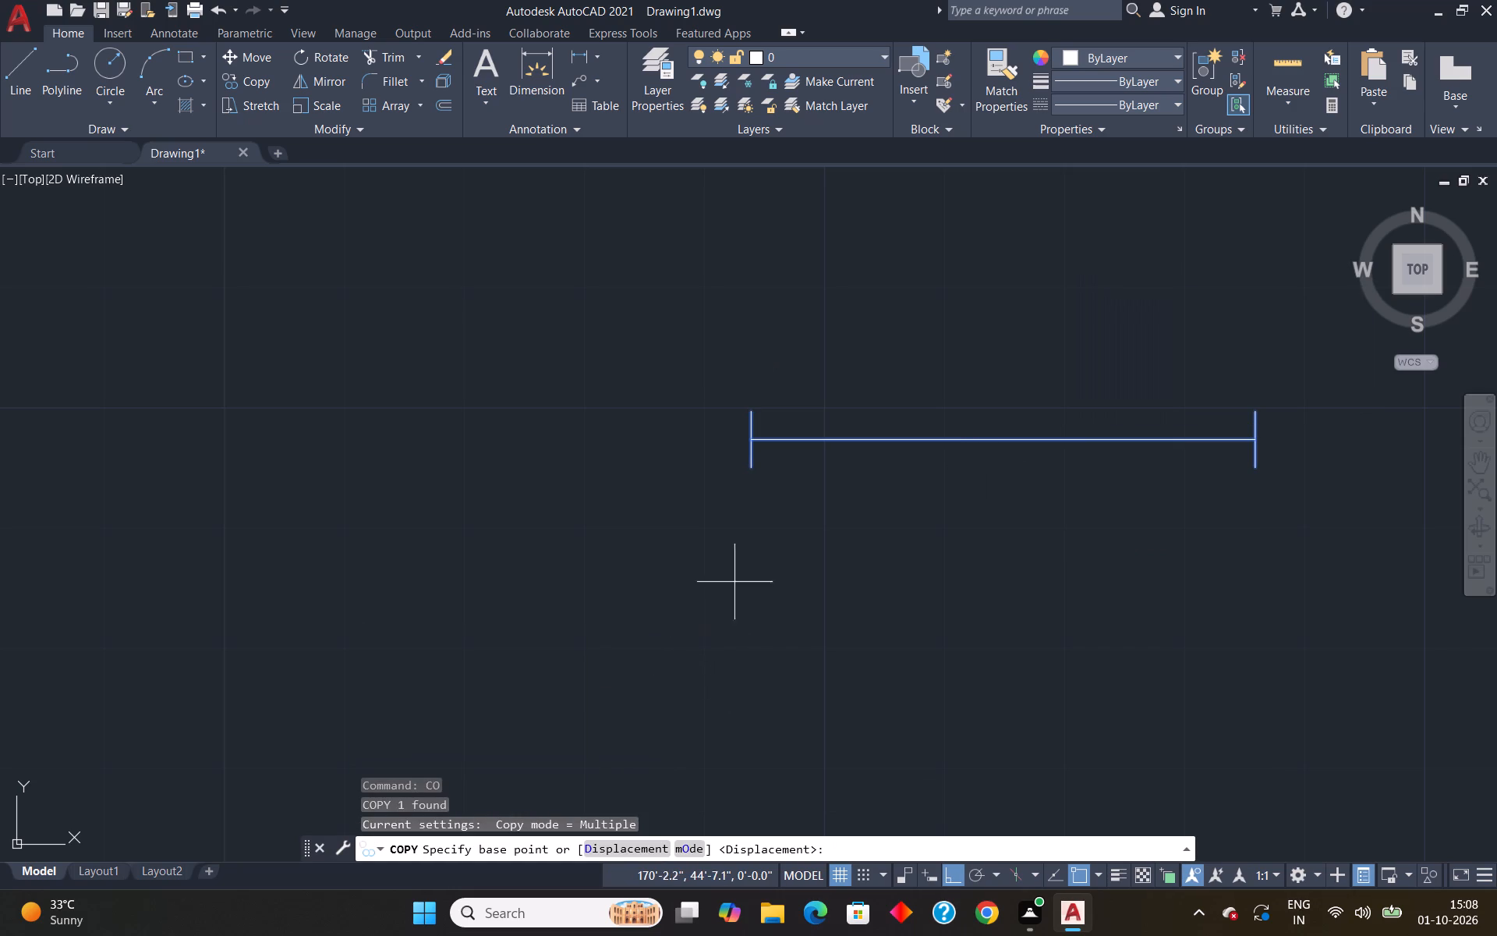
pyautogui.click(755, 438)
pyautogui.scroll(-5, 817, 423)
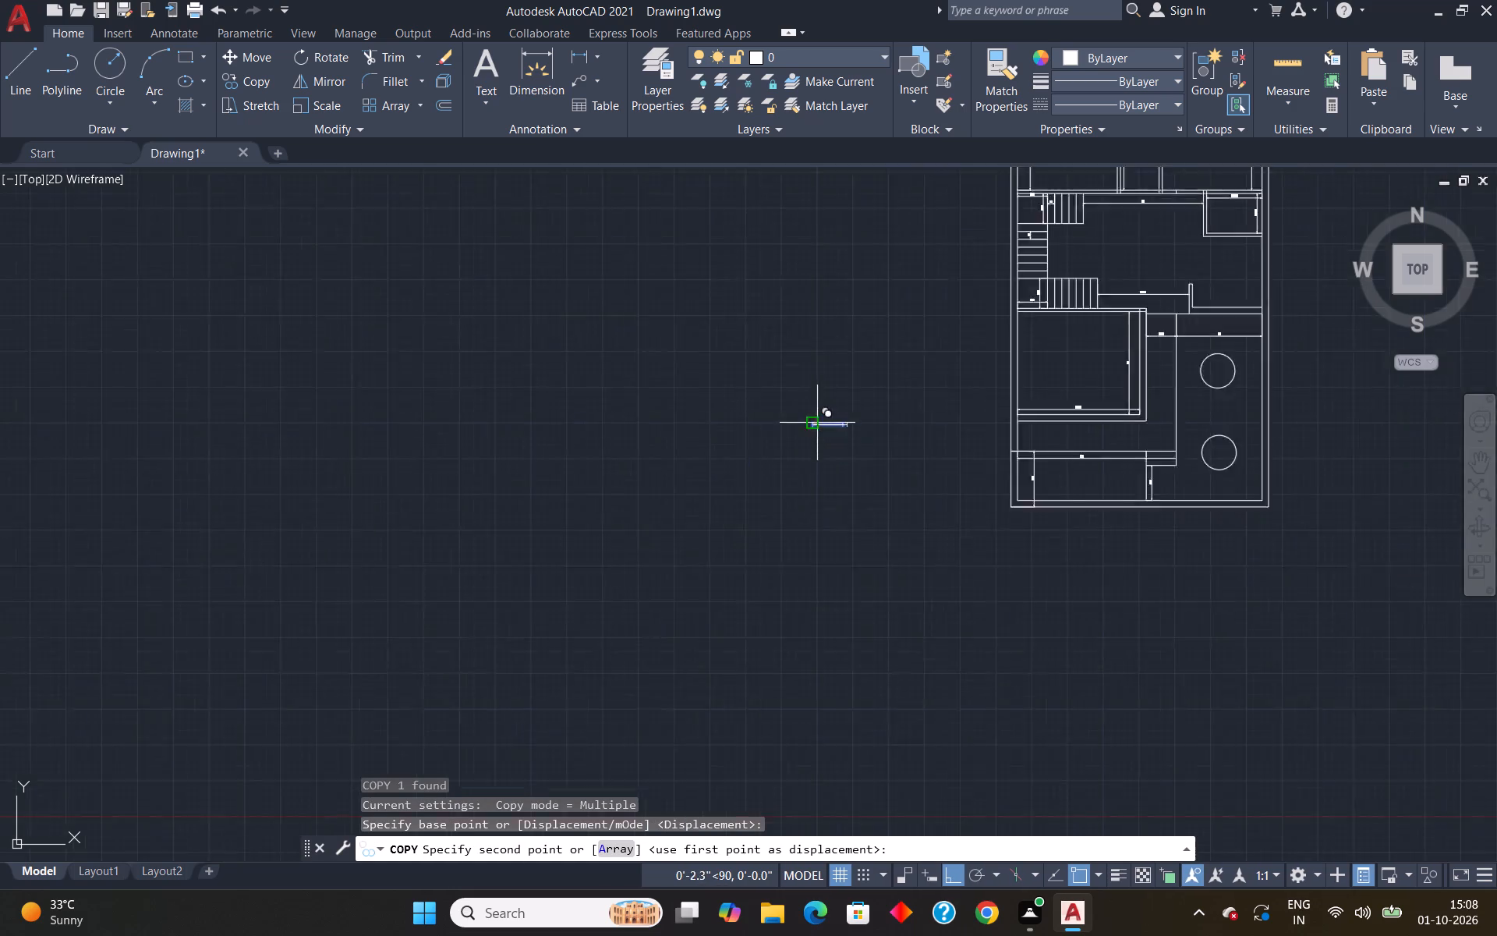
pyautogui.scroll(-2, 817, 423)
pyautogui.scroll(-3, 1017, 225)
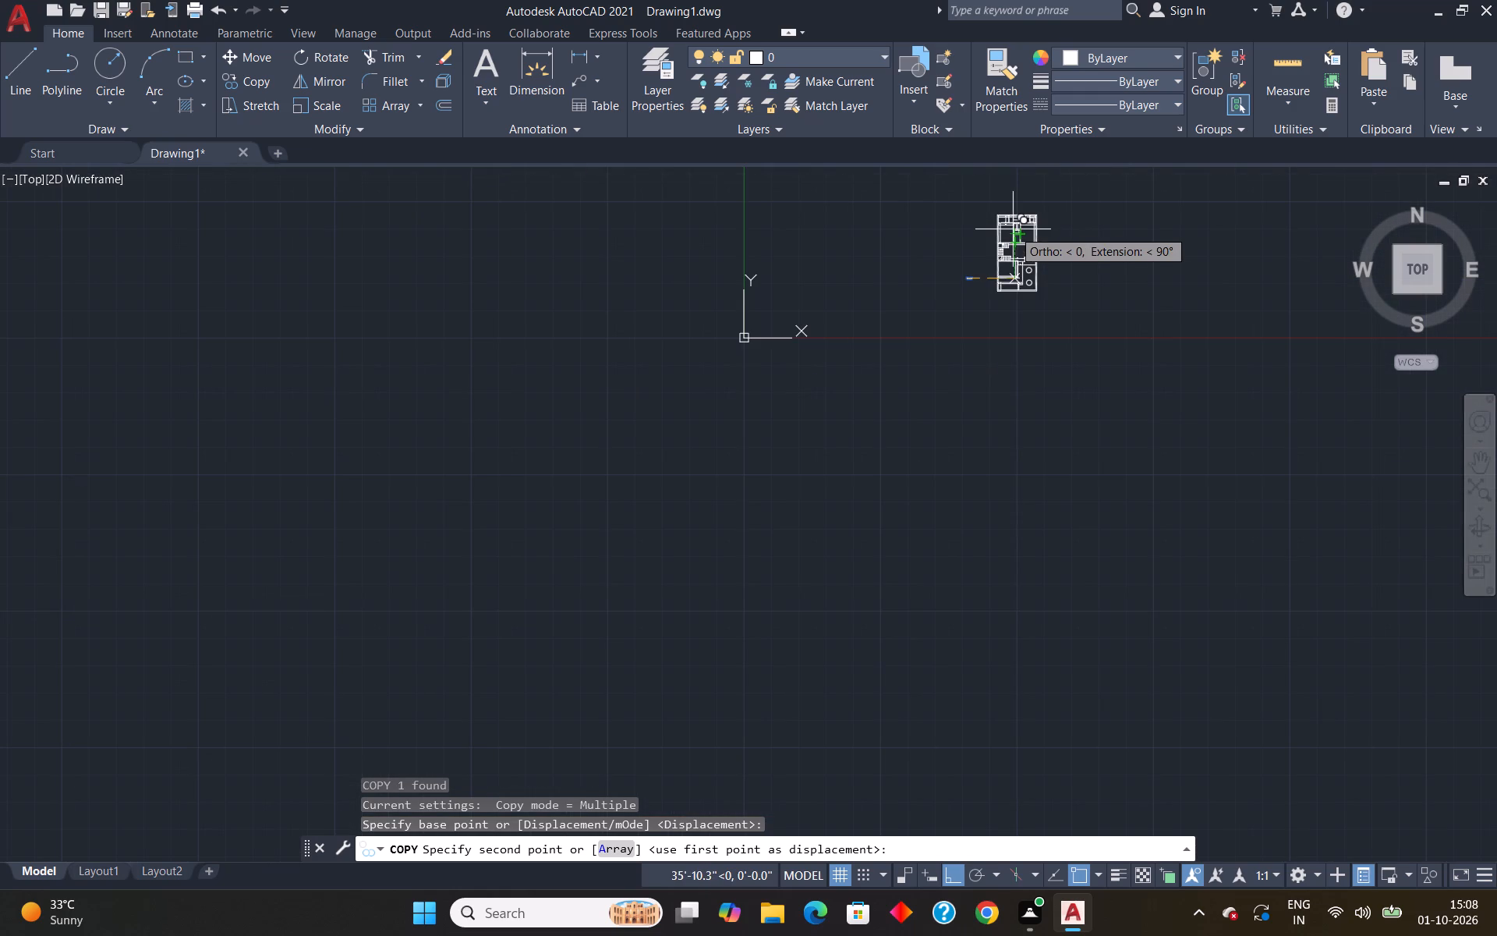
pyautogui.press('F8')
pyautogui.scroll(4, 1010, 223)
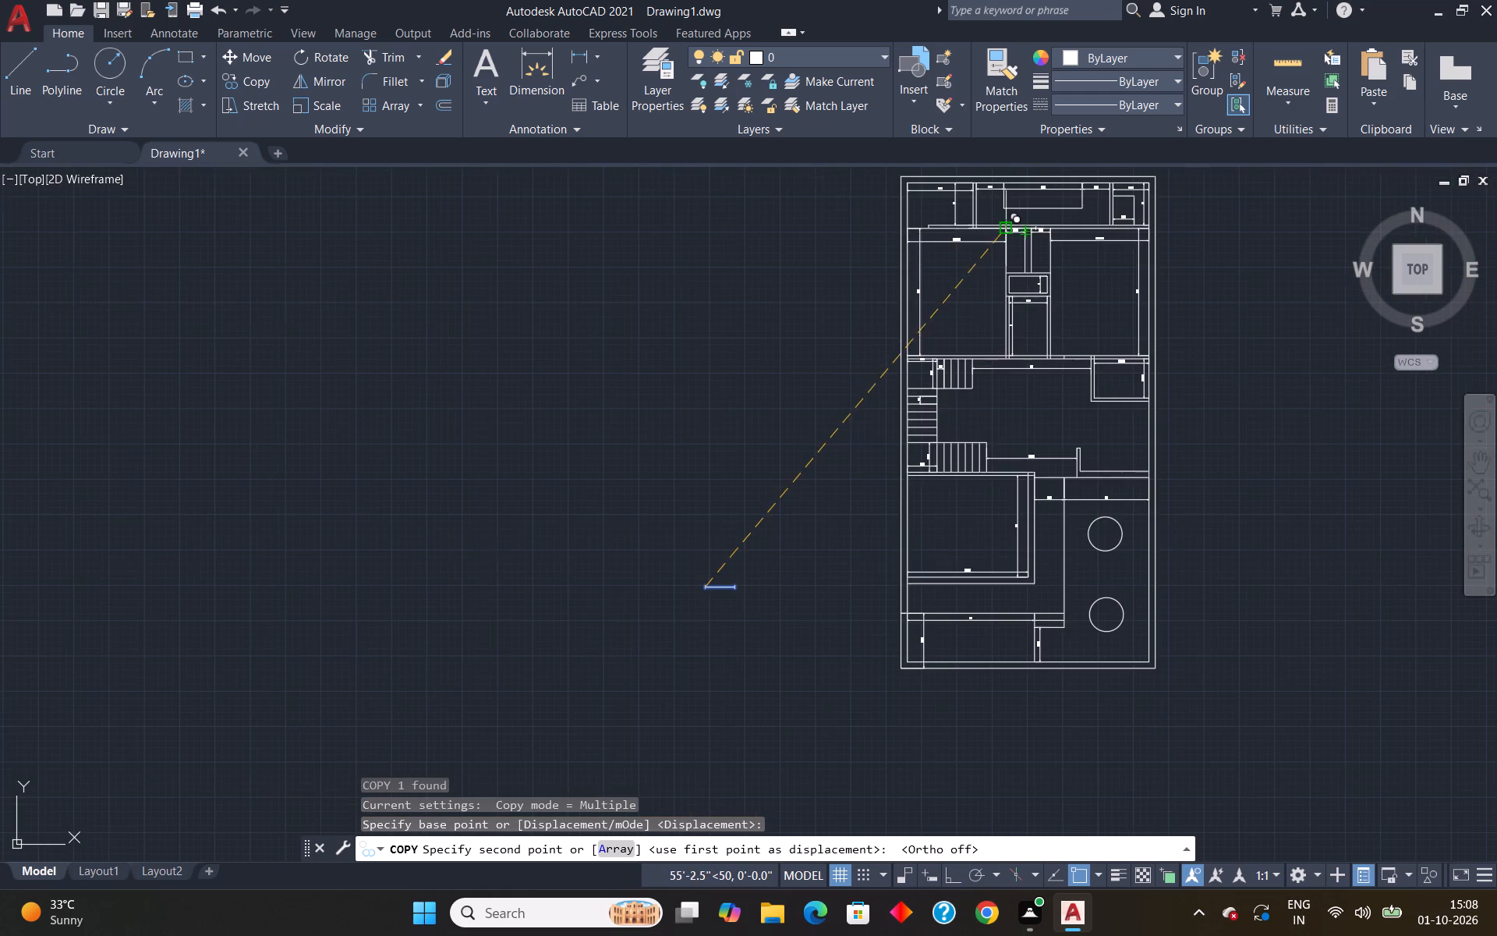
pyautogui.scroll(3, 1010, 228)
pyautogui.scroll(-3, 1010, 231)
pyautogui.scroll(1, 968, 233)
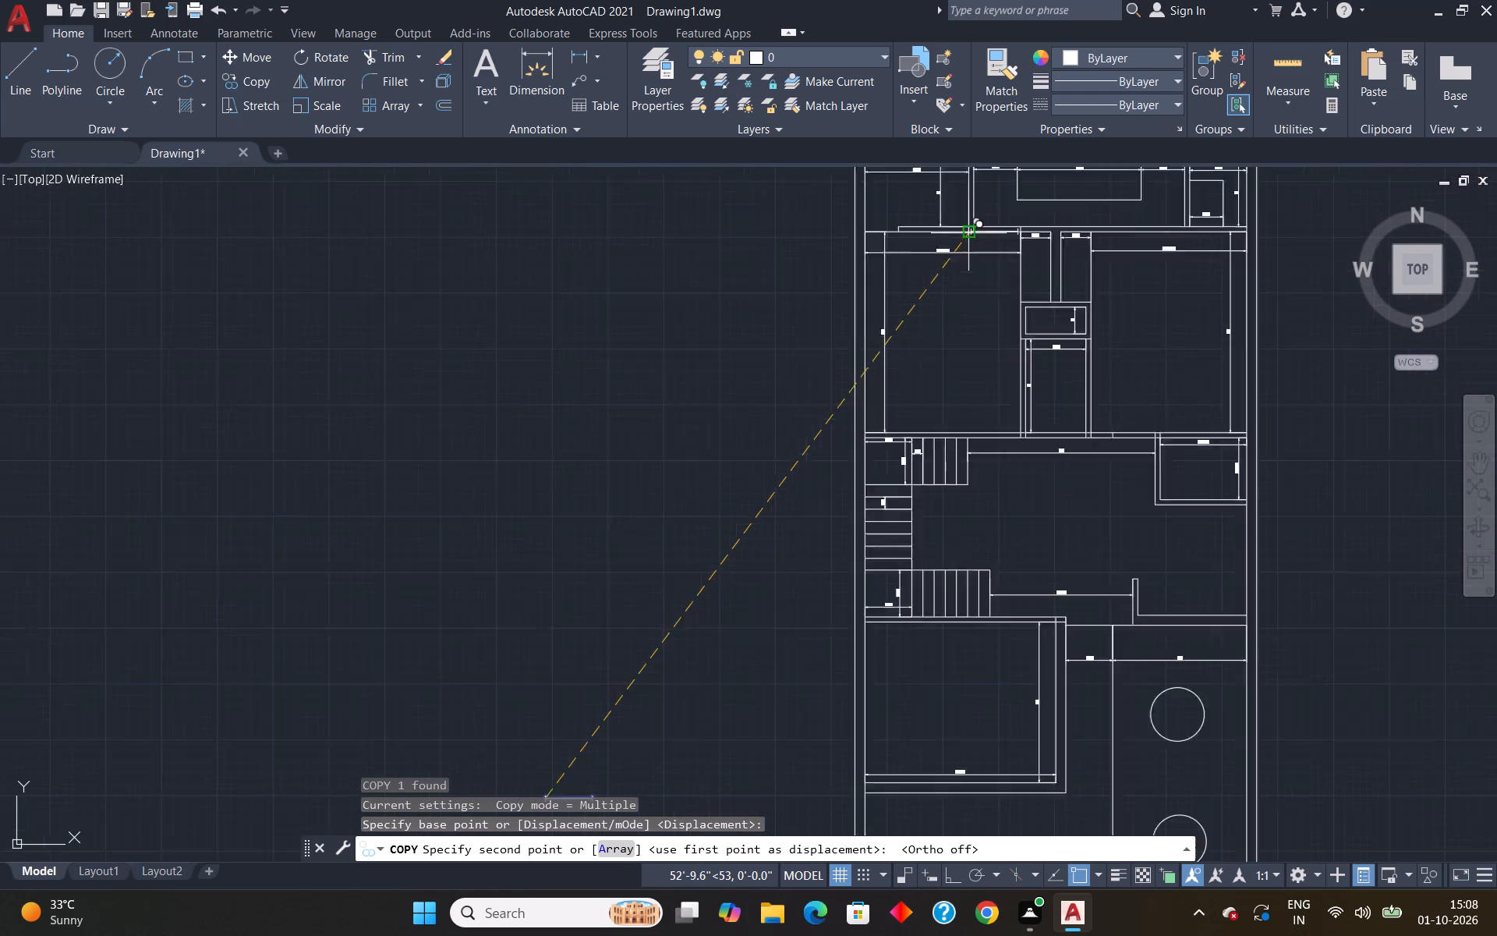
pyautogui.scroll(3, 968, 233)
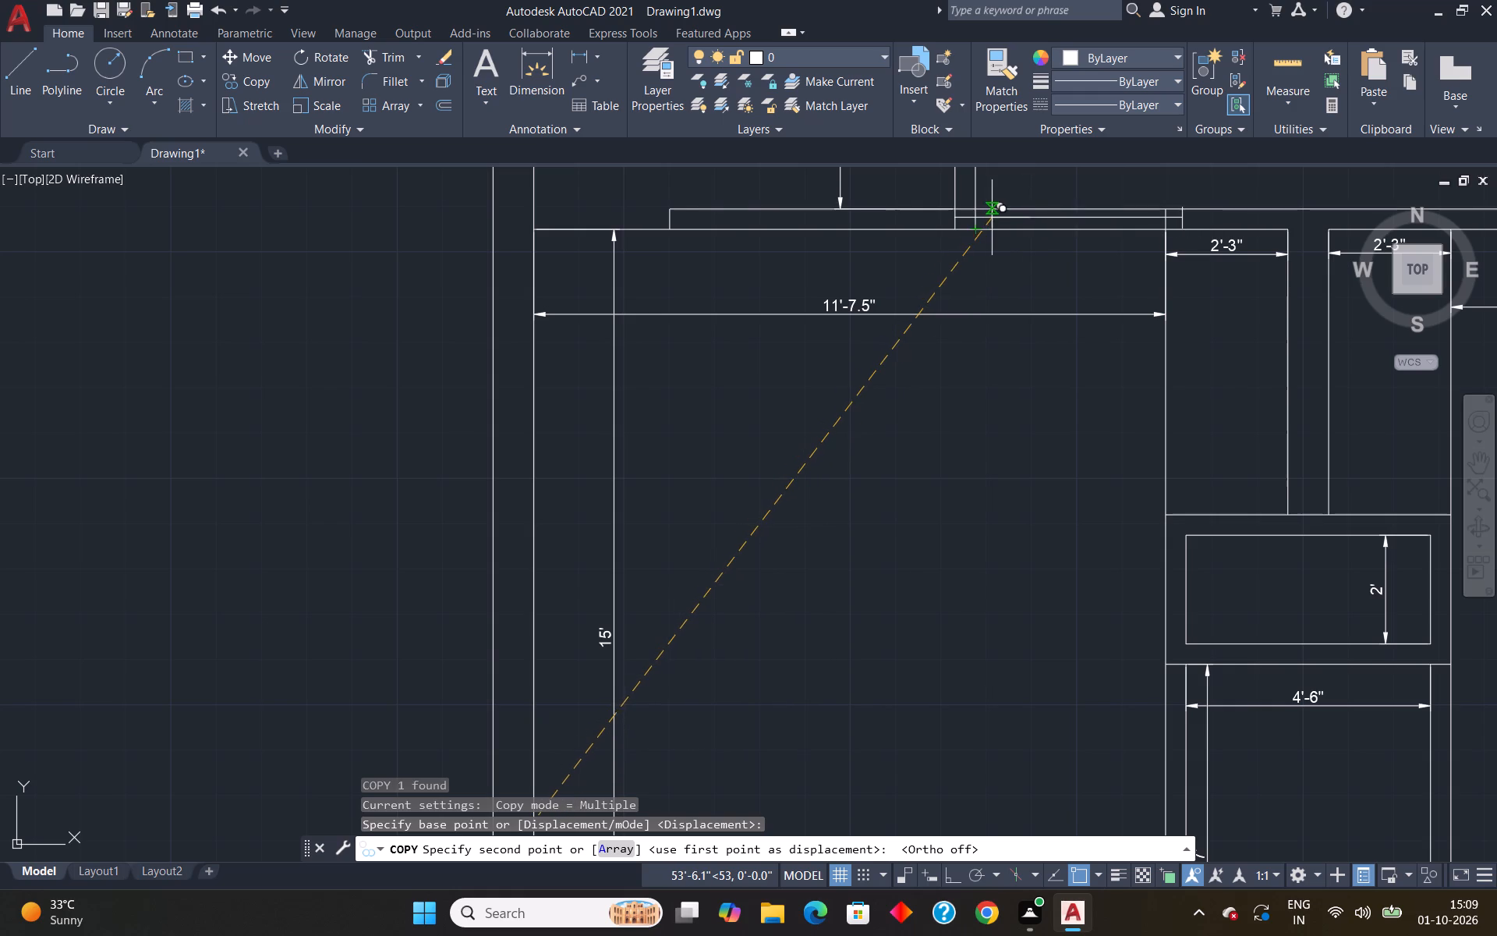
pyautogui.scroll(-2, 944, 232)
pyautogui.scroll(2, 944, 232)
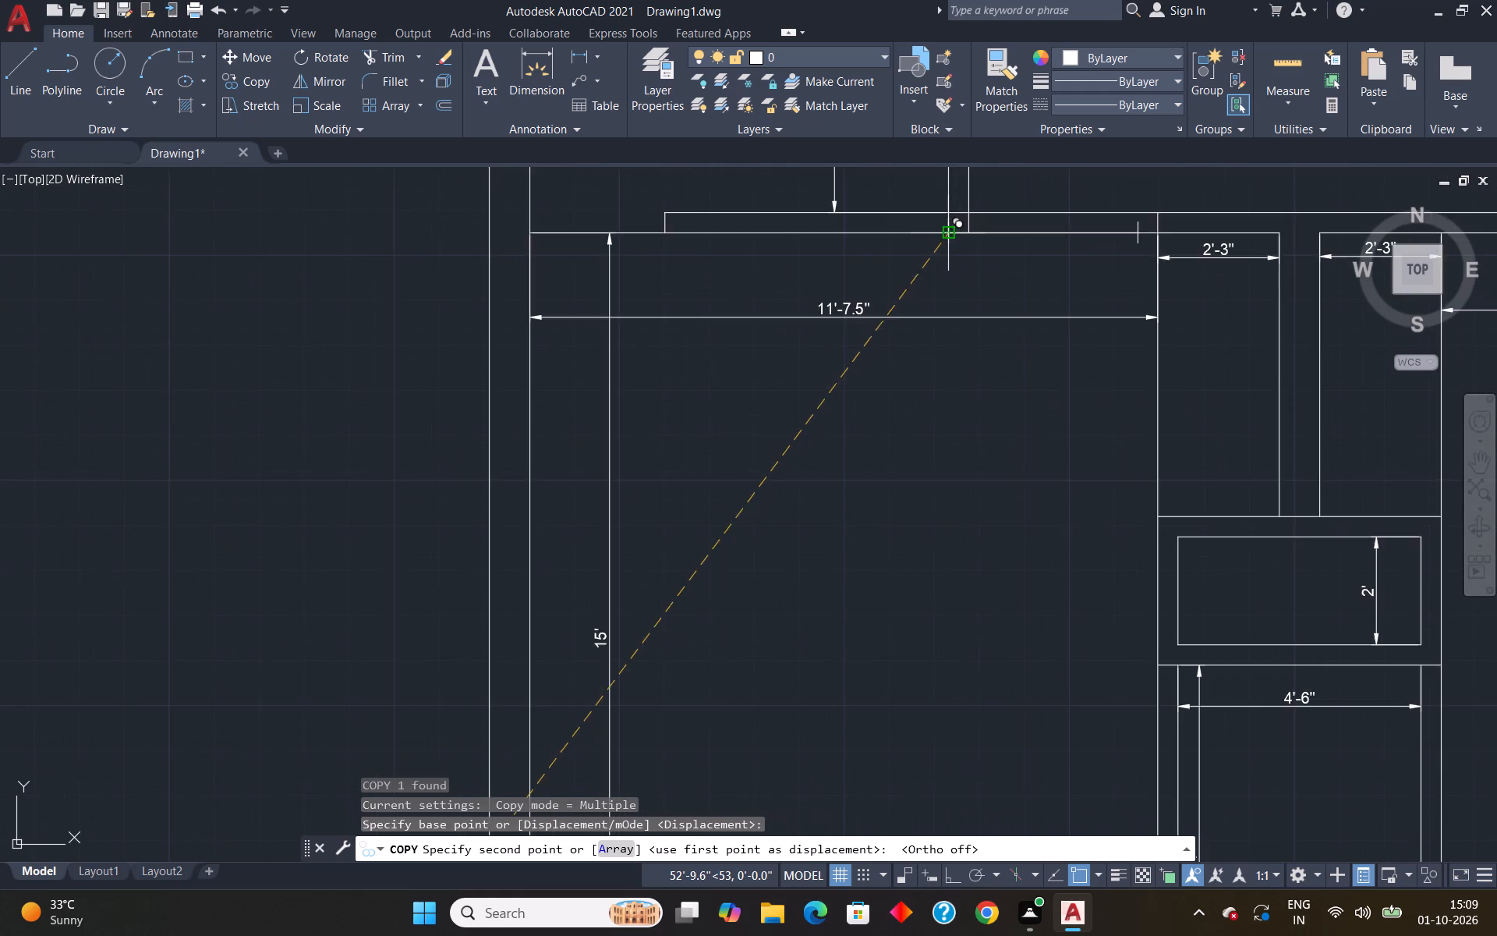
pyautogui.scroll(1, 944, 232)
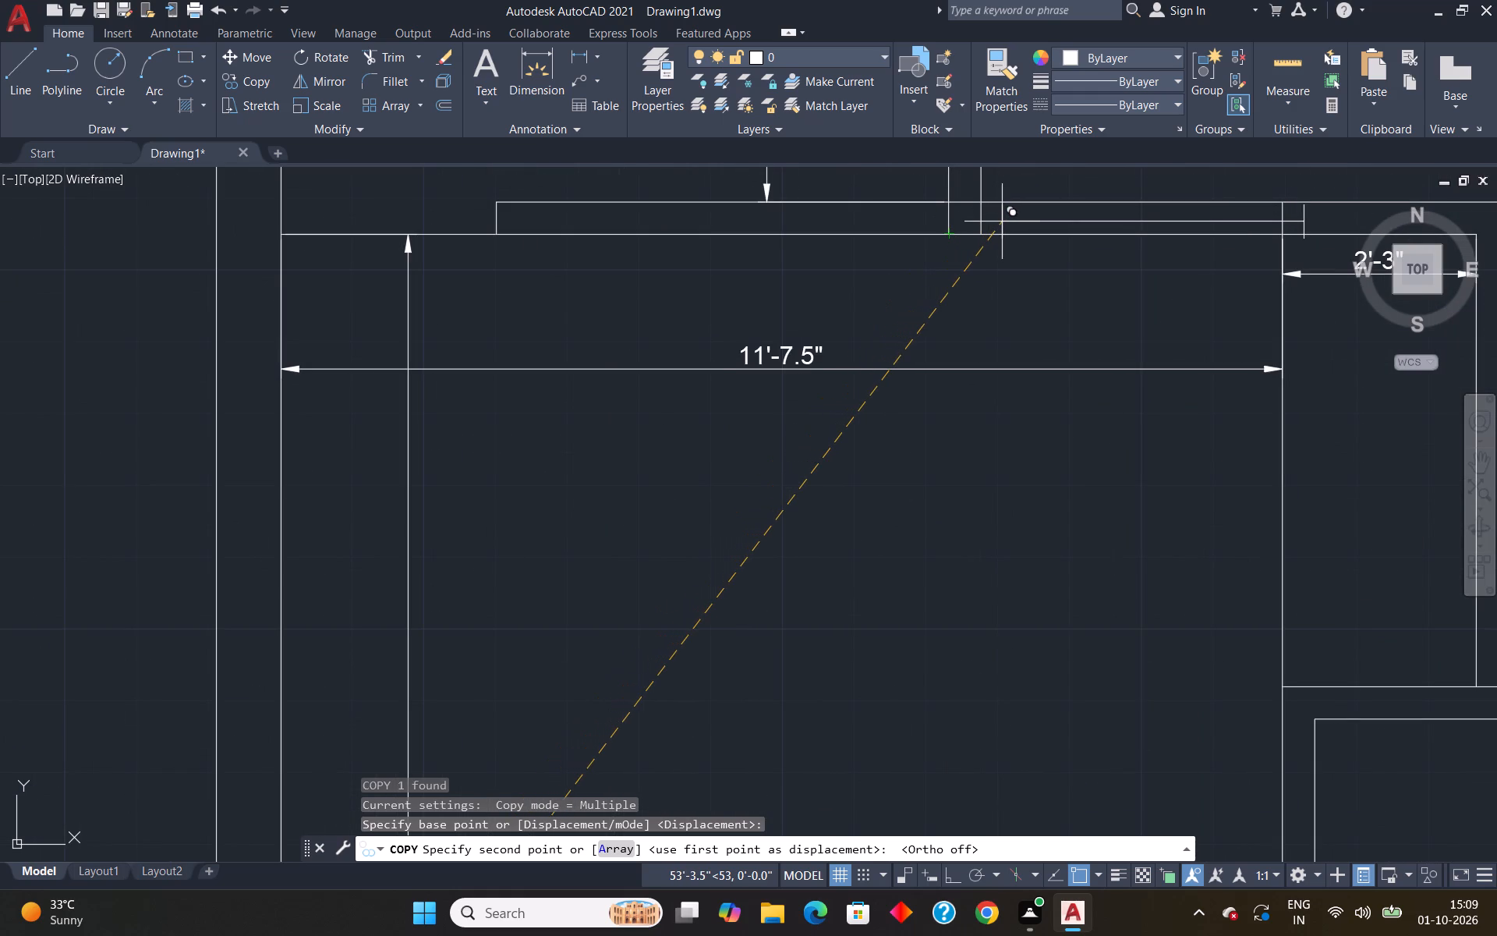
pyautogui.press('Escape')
# Measure the thickness and length of the wall segment between the northwest room's east partition and the jamb line.
pyautogui.scroll(-3, 1025, 229)
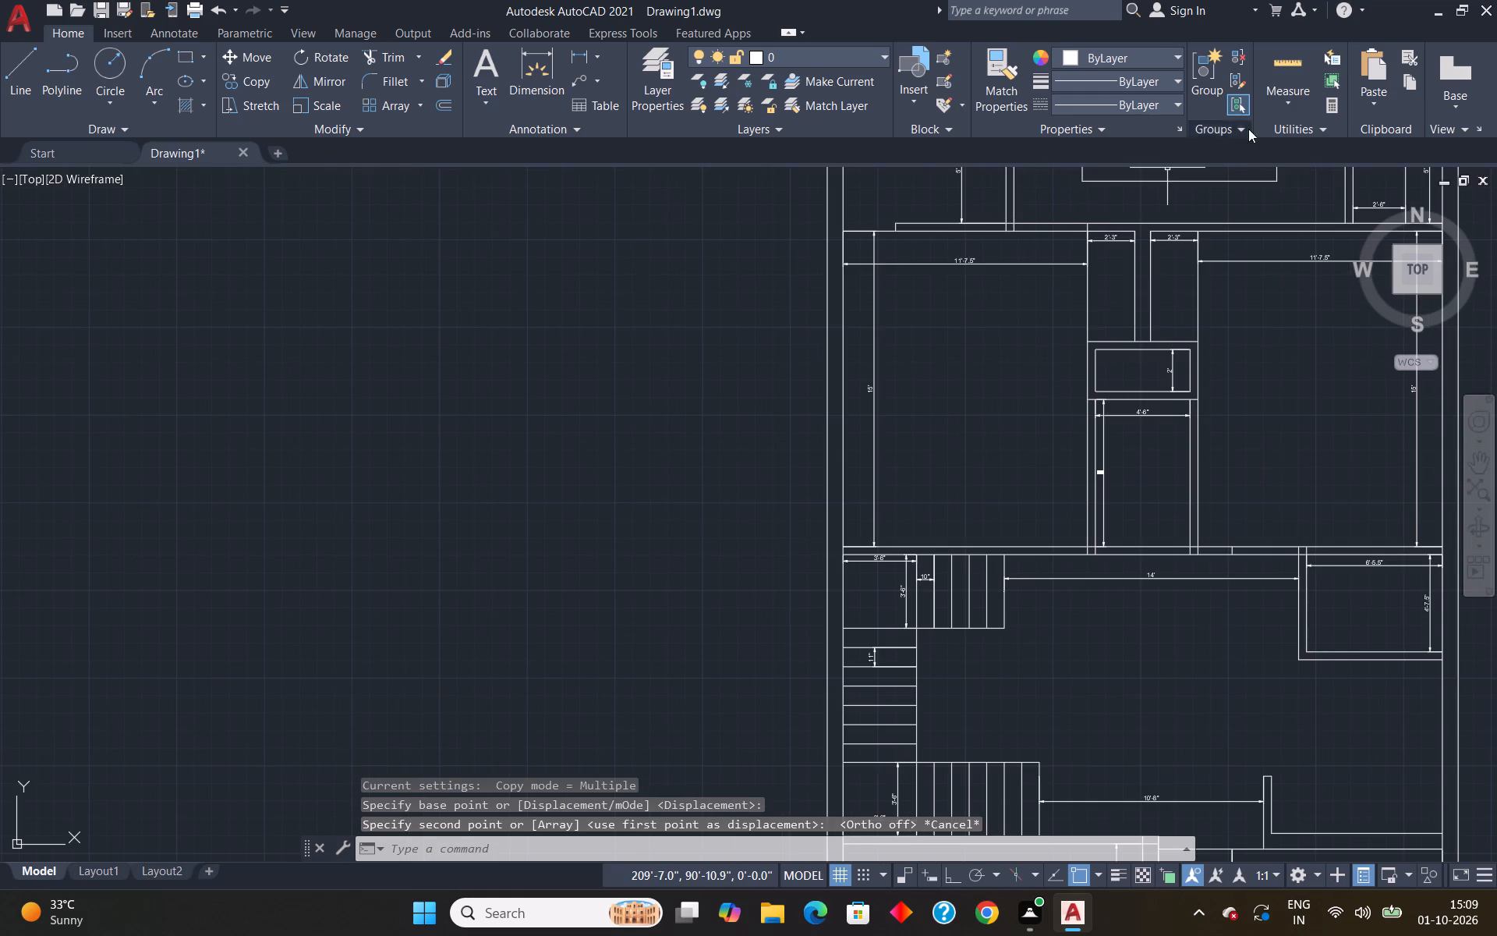
pyautogui.click(1285, 76)
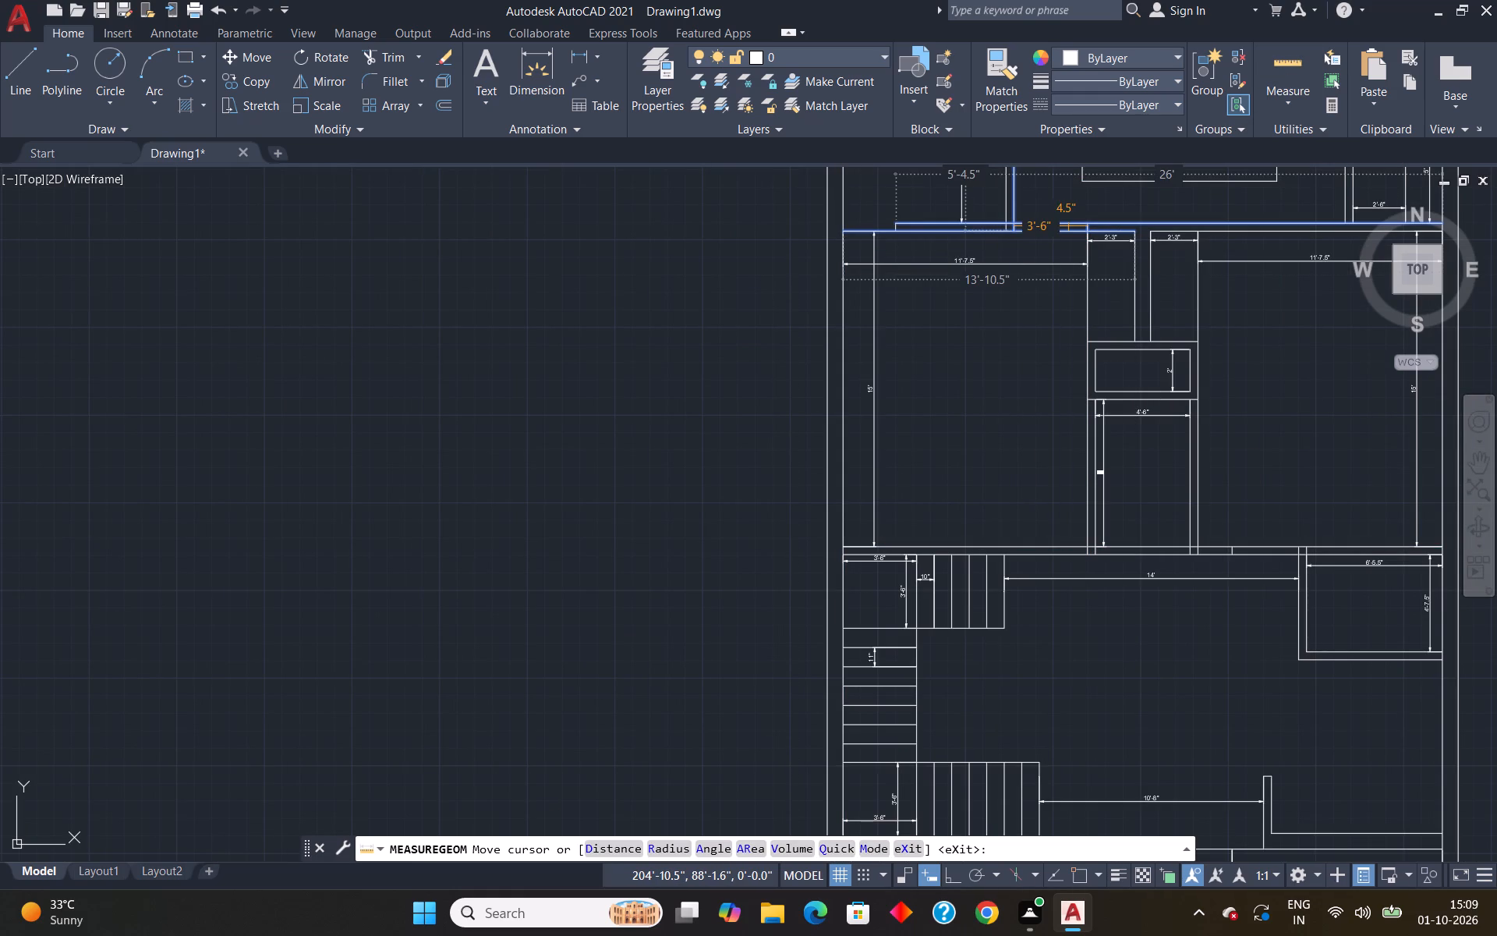
pyautogui.press('Escape')
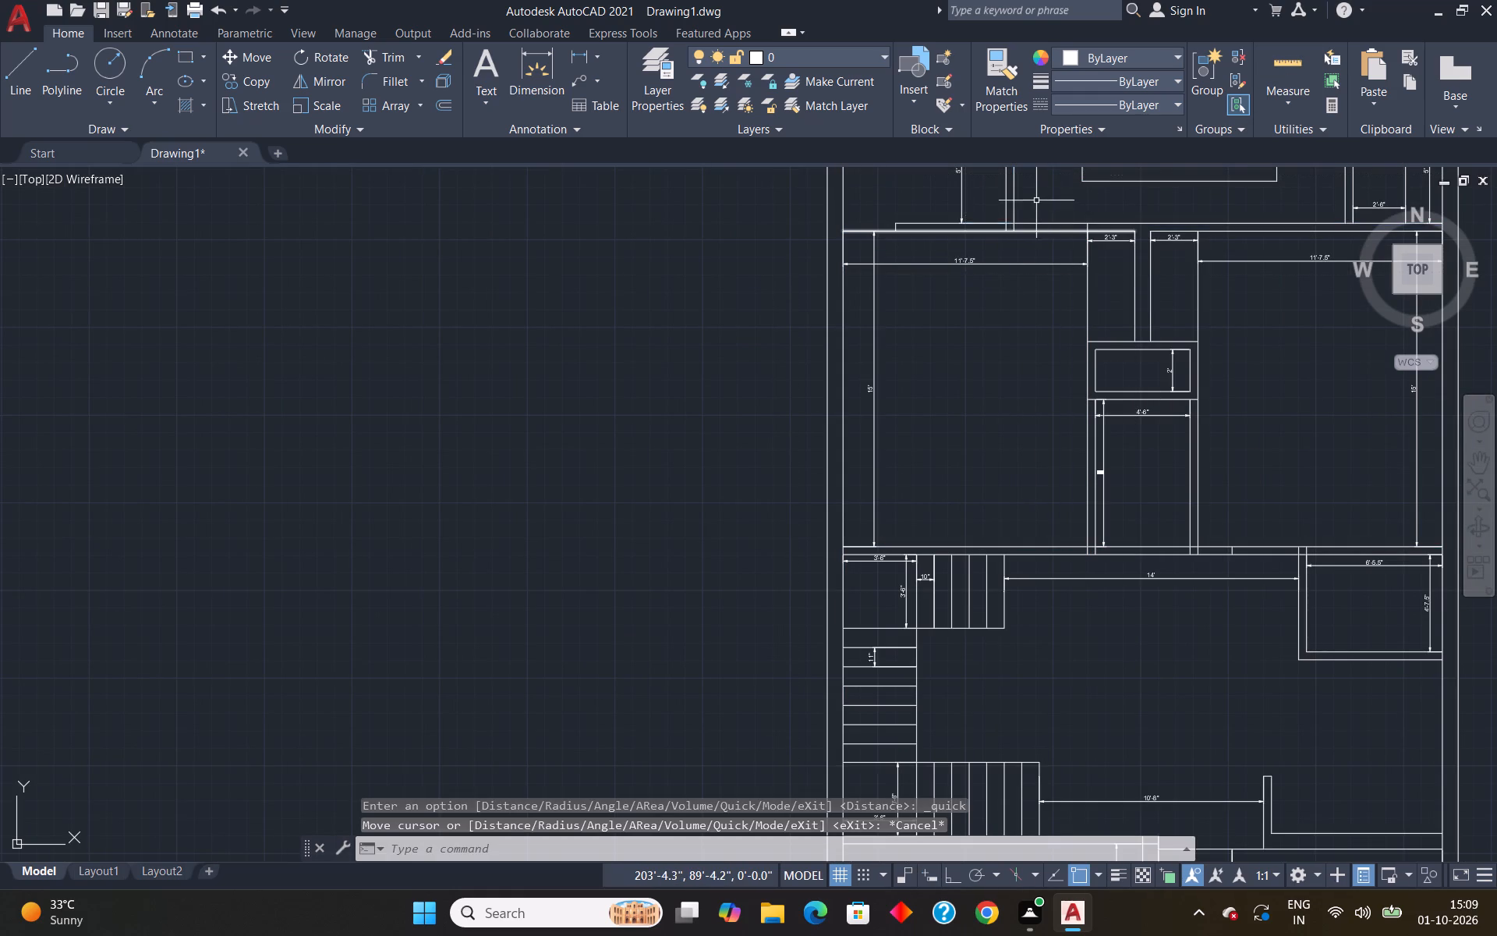
# Copy the standalone 3'6" window block by its east end onto the midpoint of the jamb line east of the northwest room's partition.
pyautogui.scroll(3, 1036, 200)
pyautogui.scroll(-5, 1037, 207)
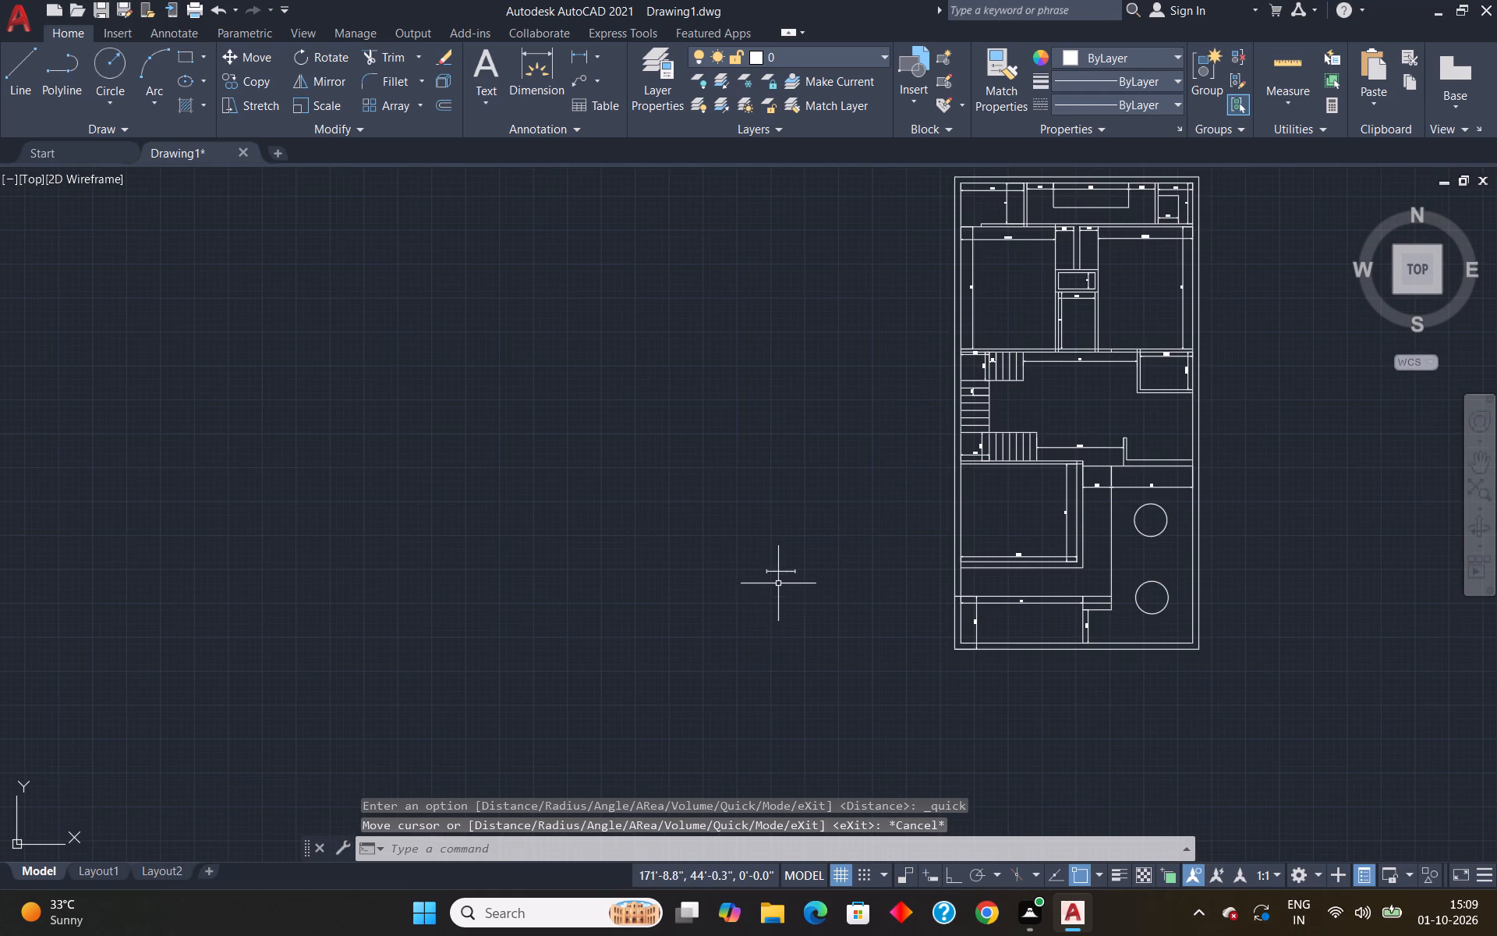
pyautogui.scroll(3, 778, 583)
pyautogui.click(773, 537)
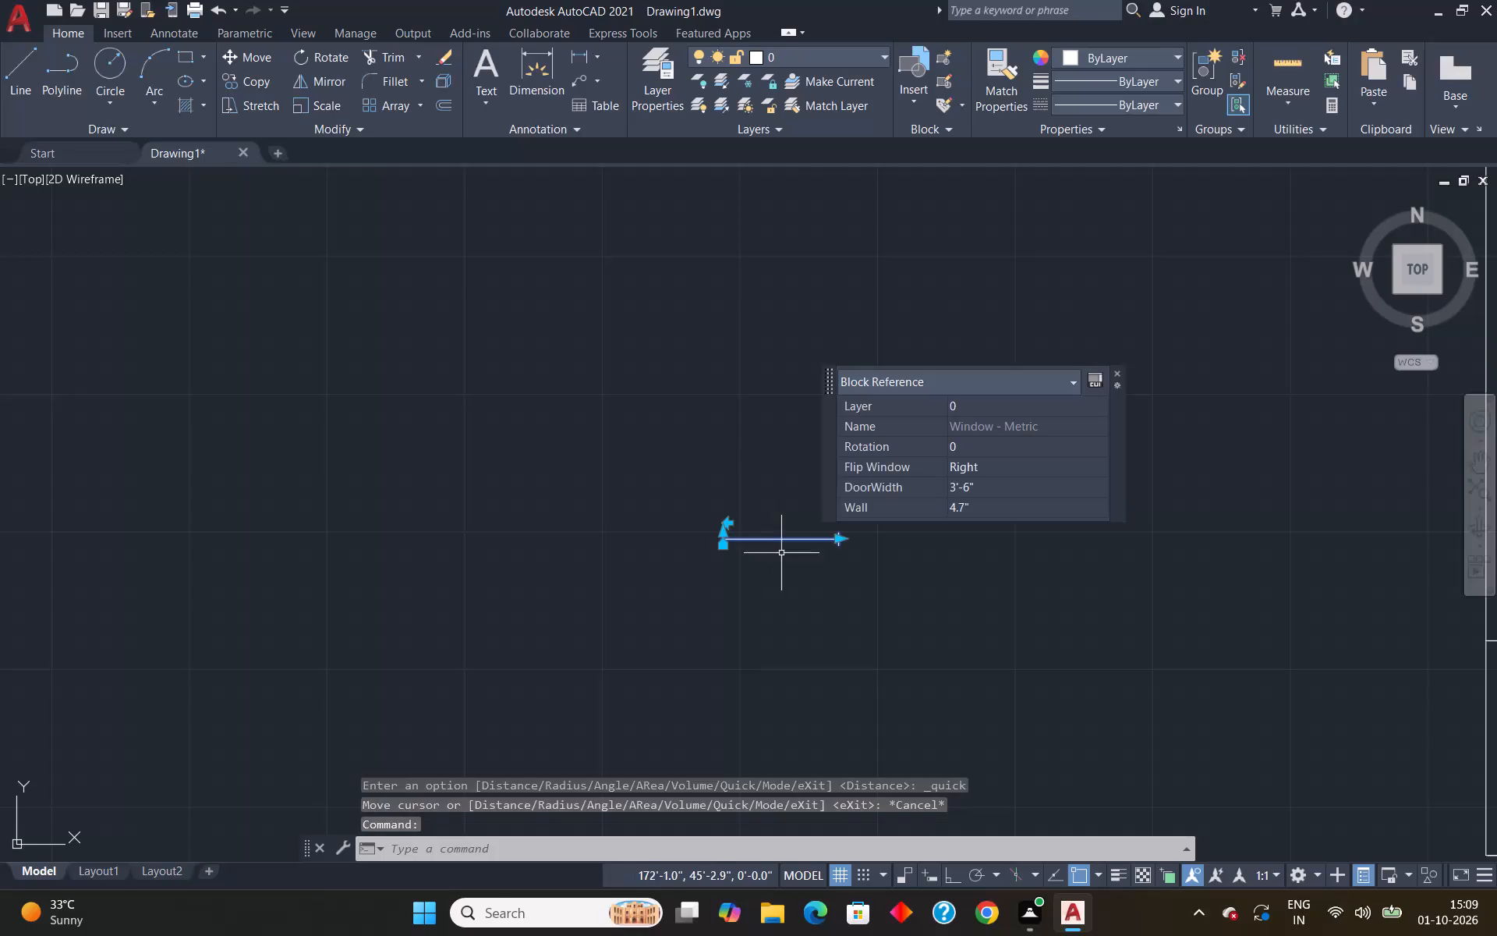
pyautogui.write('co')
pyautogui.press('Return')
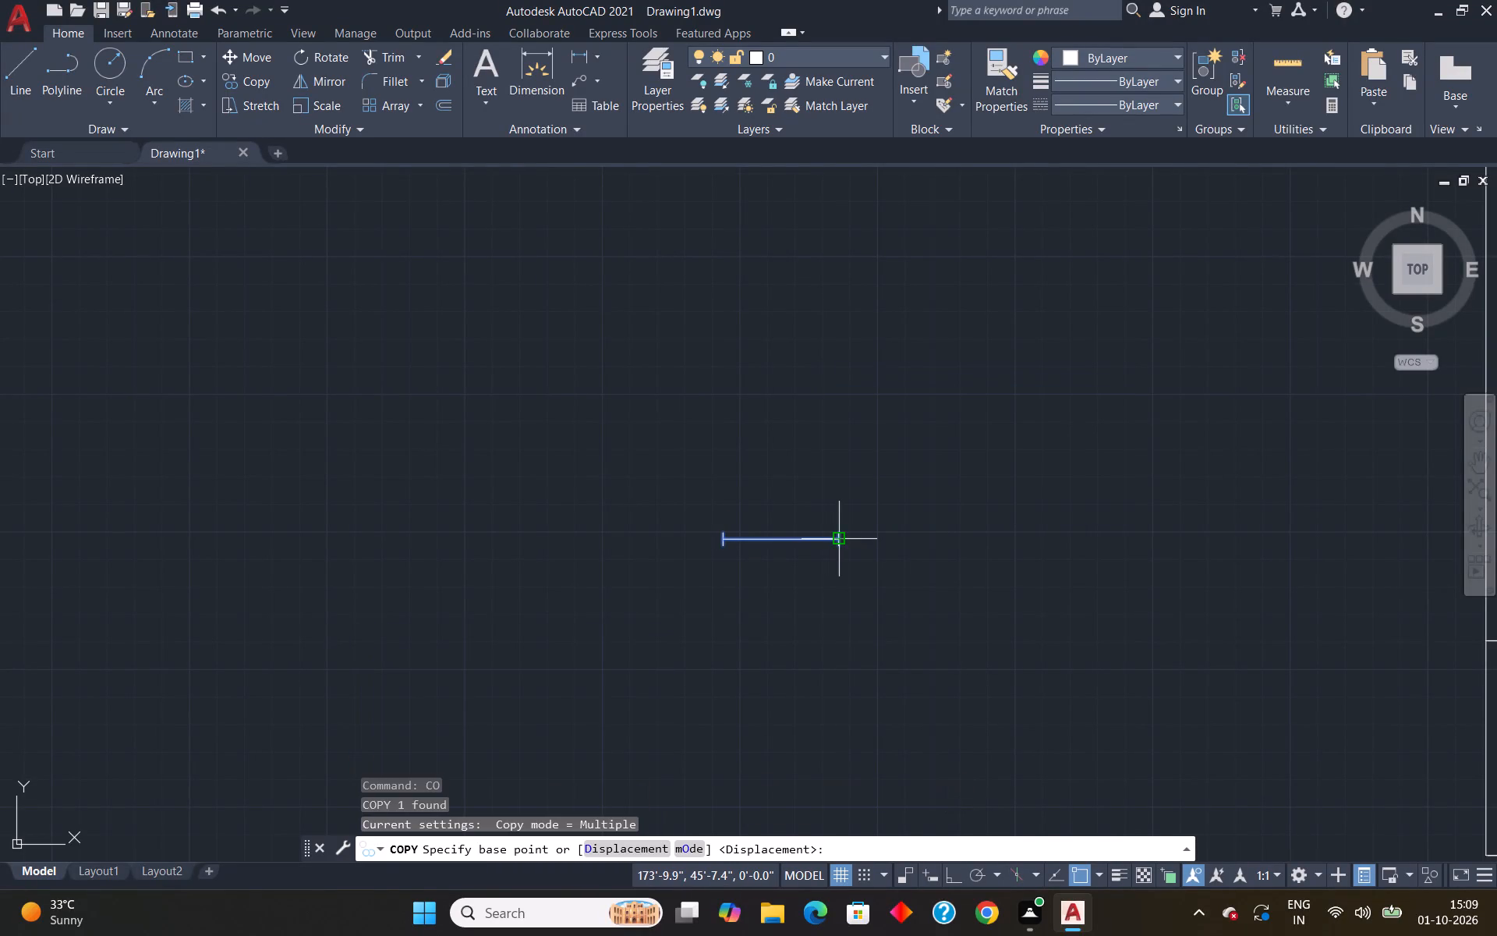
pyautogui.click(836, 541)
pyautogui.scroll(-6, 937, 402)
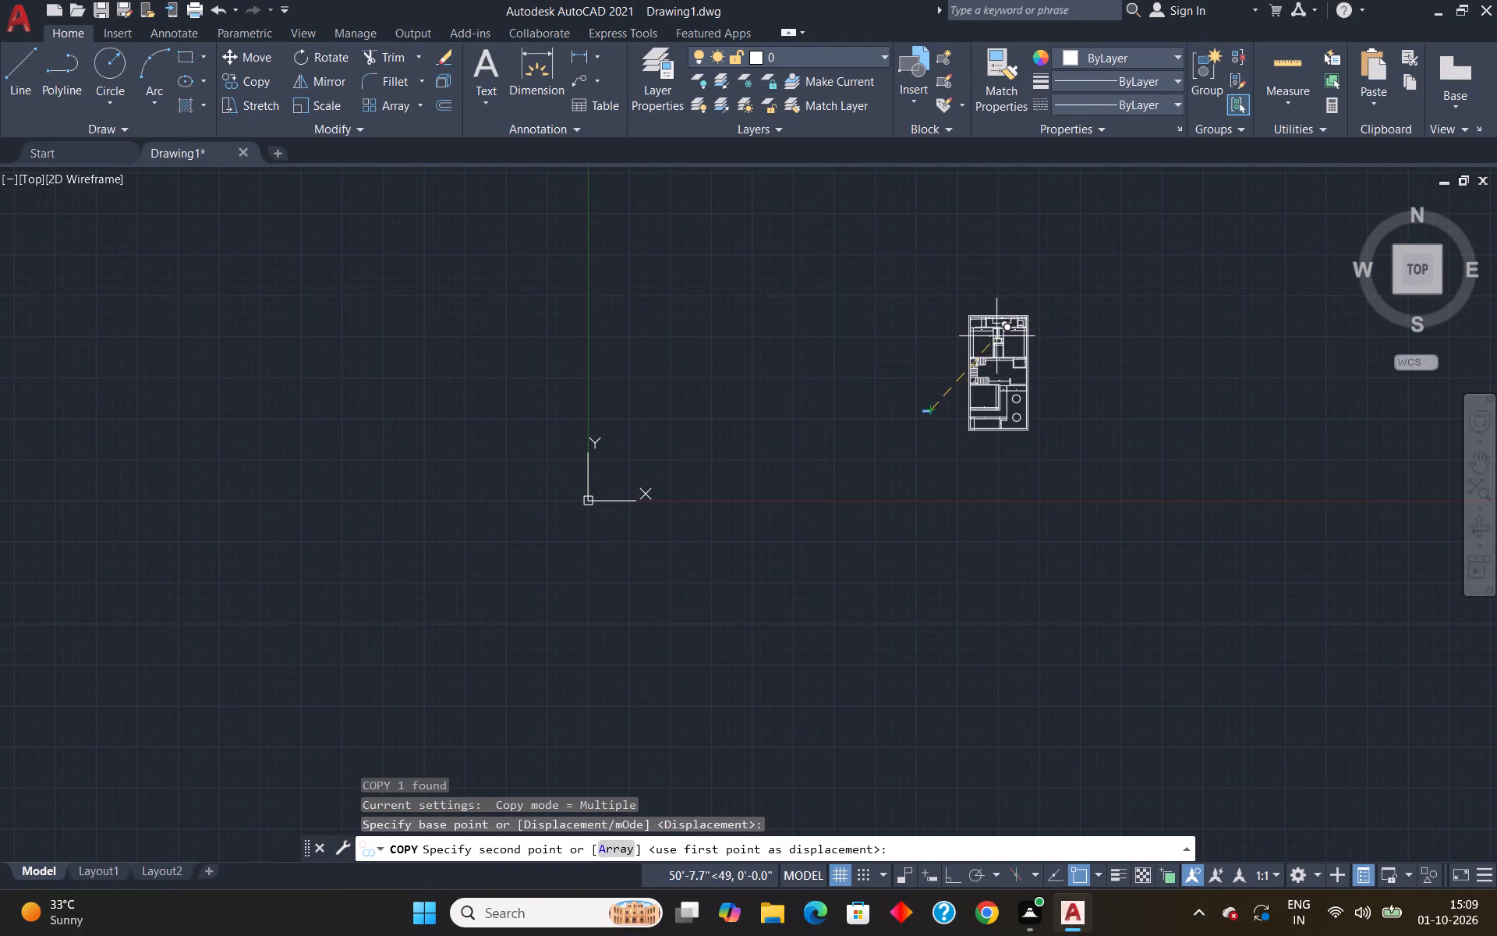
pyautogui.scroll(4, 996, 336)
pyautogui.scroll(3, 936, 285)
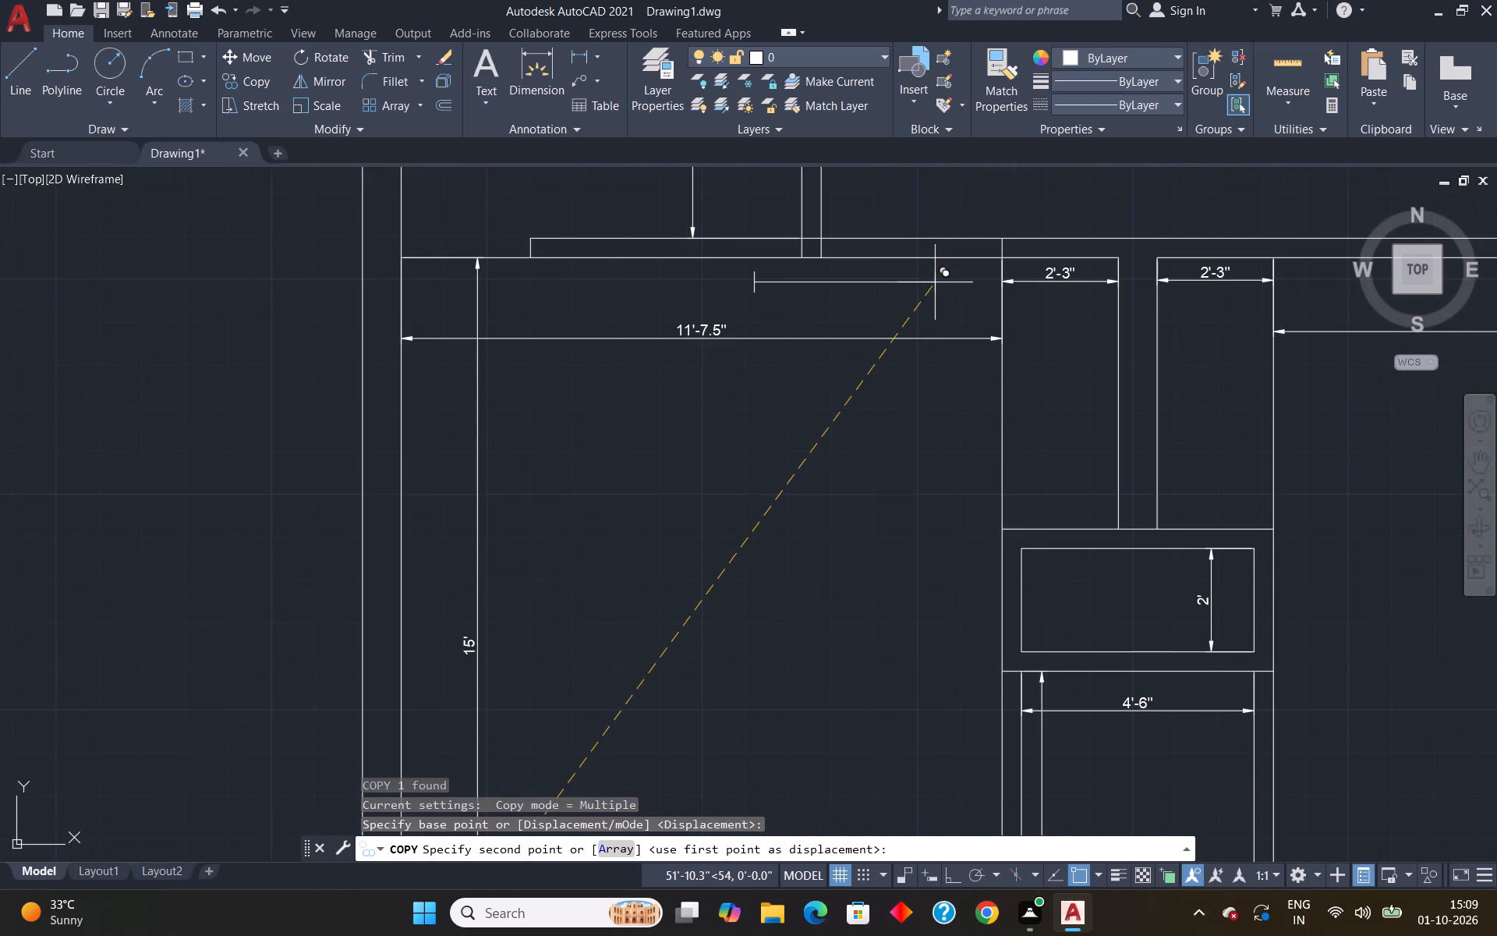
pyautogui.click(1000, 246)
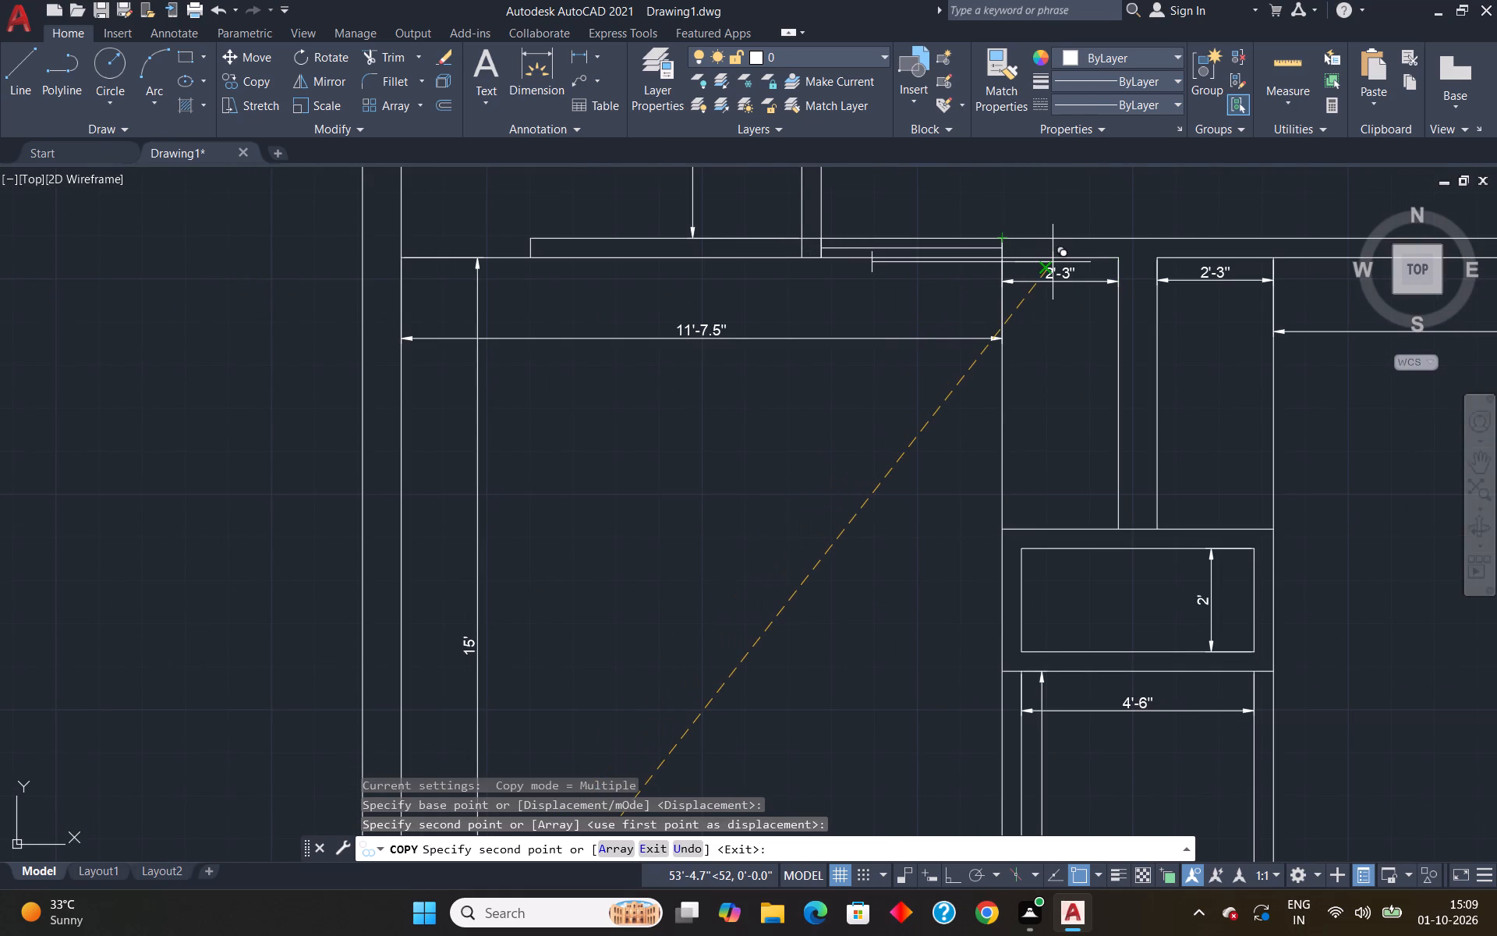
pyautogui.press('Escape')
# Trim the partition's west face and the wall's north line where the northwest room's east partition meets the wall.
pyautogui.scroll(-5, 1056, 264)
pyautogui.scroll(4, 1085, 271)
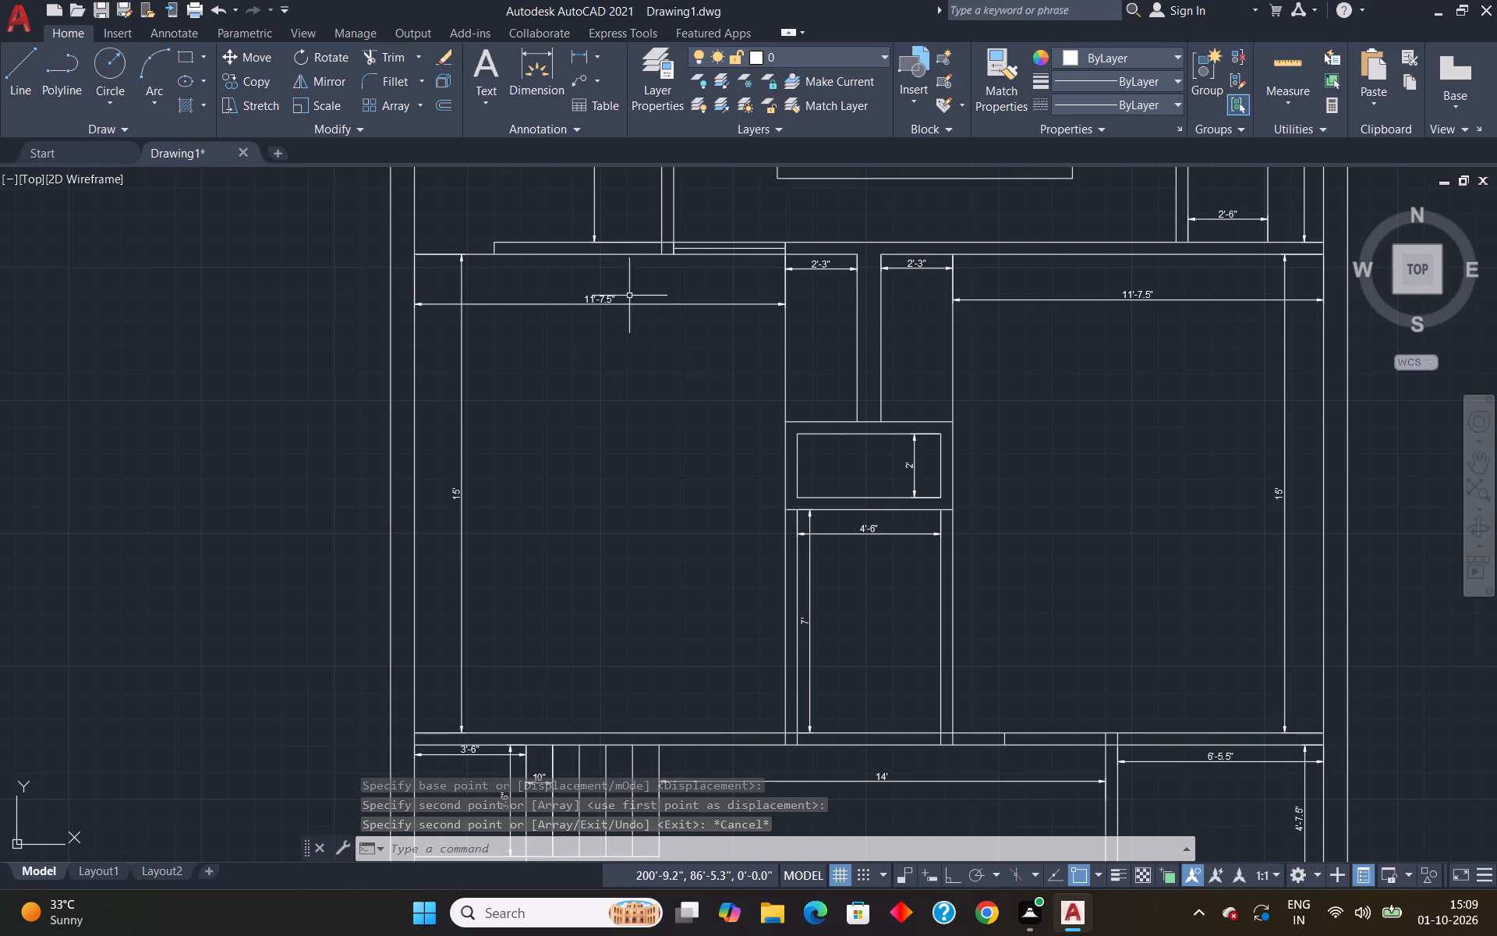
pyautogui.scroll(3, 648, 250)
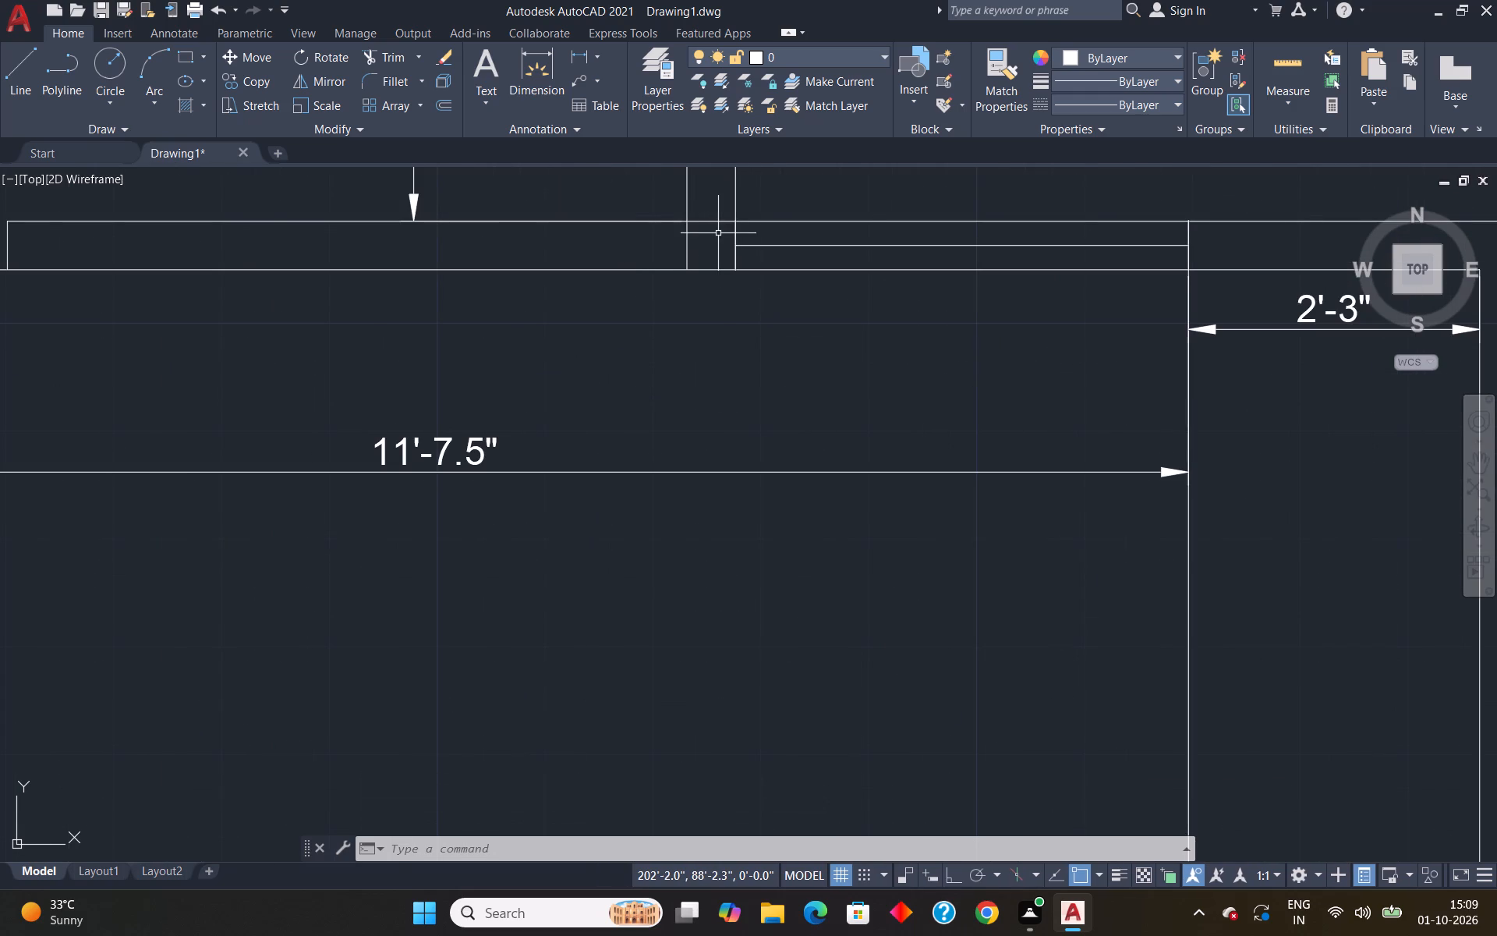
pyautogui.scroll(-2, 718, 233)
pyautogui.scroll(1, 727, 227)
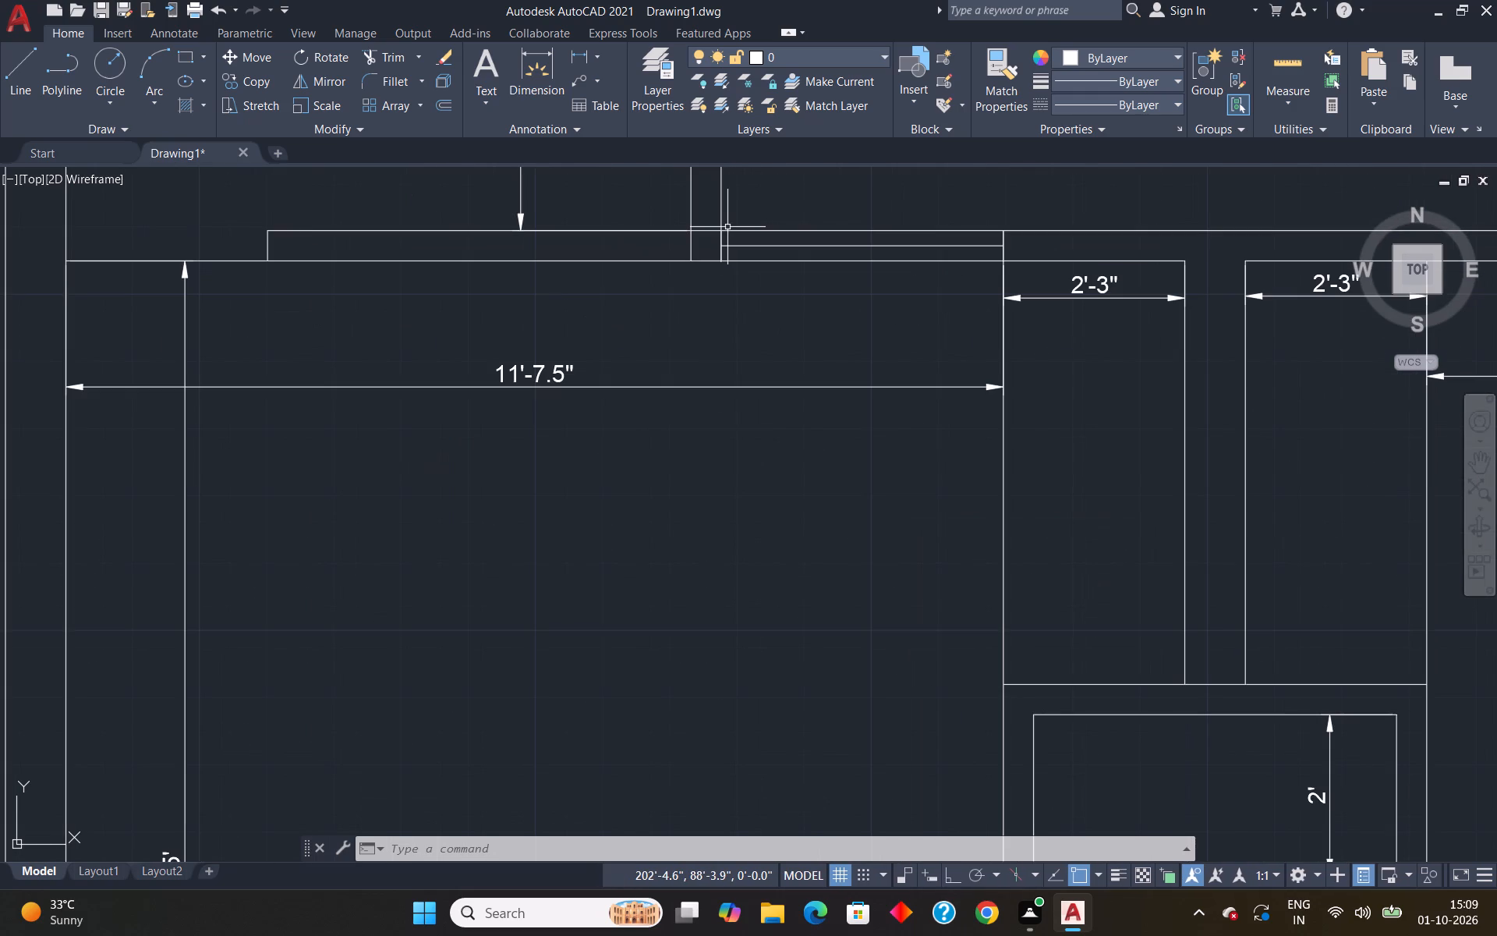
pyautogui.write('tr')
pyautogui.press('Return')
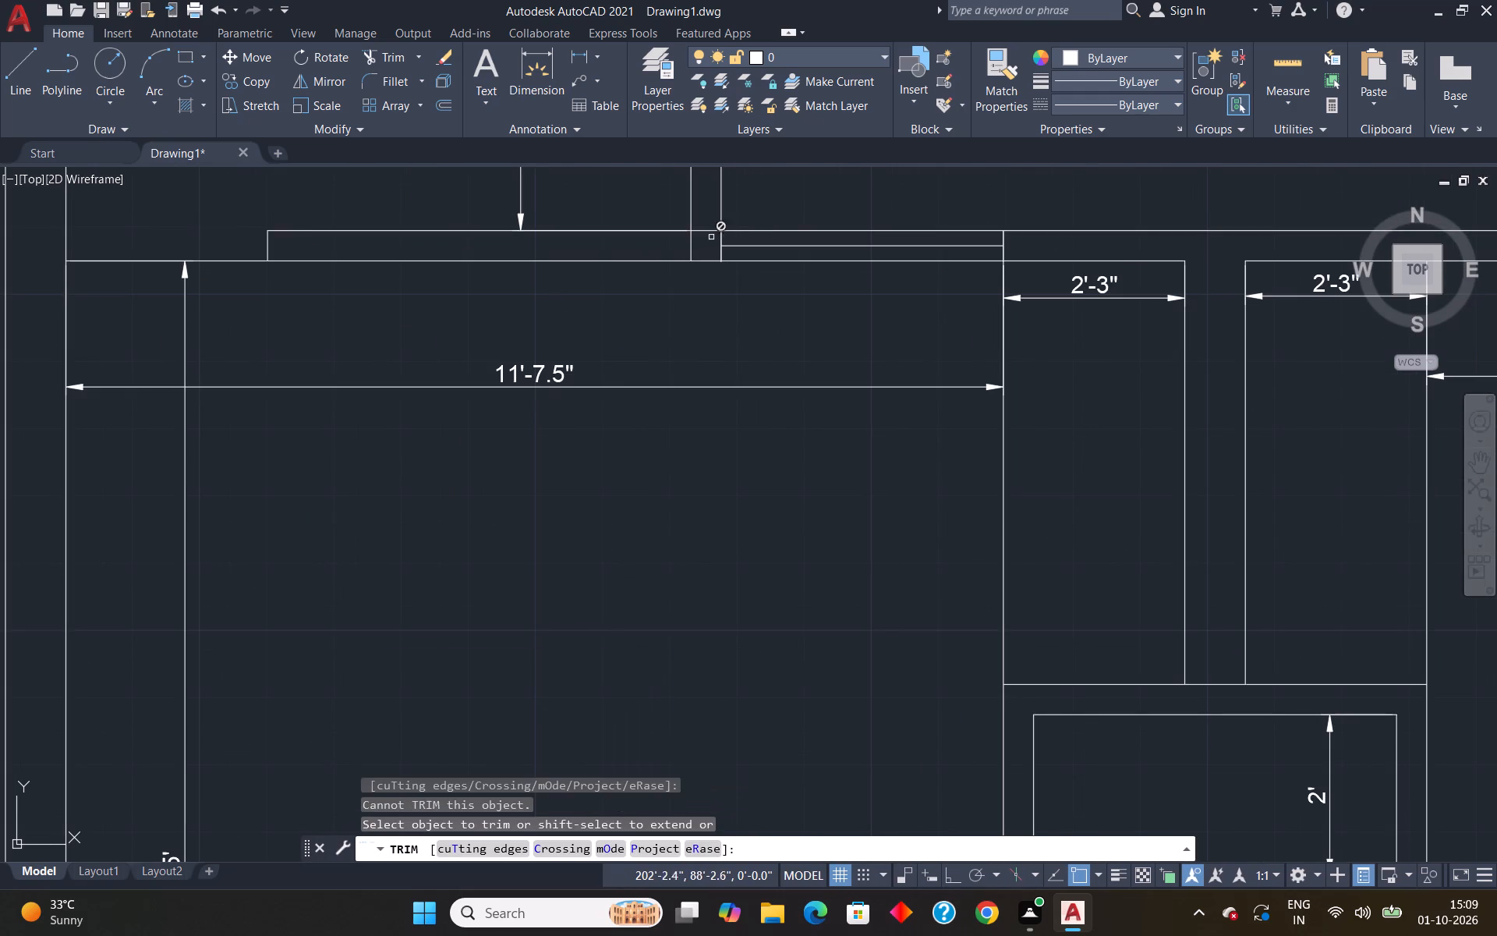
pyautogui.click(692, 246)
pyautogui.click(706, 233)
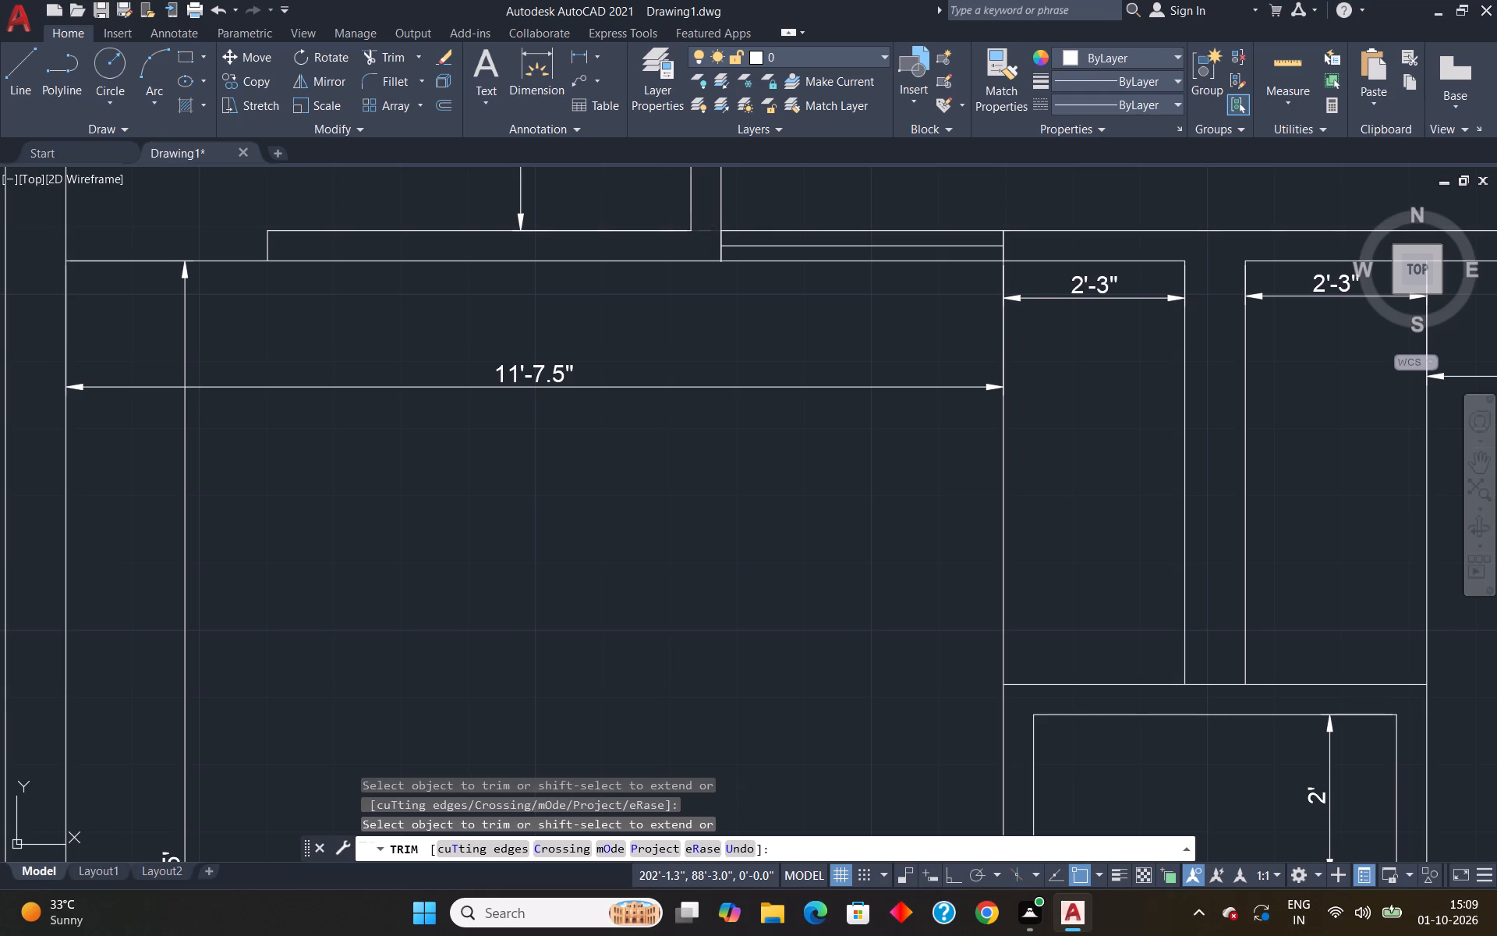
pyautogui.press('Escape')
# Extend the west face of the northeast room's partition across the wall to the wall's south line.
pyautogui.scroll(-2, 712, 229)
pyautogui.scroll(-2, 901, 206)
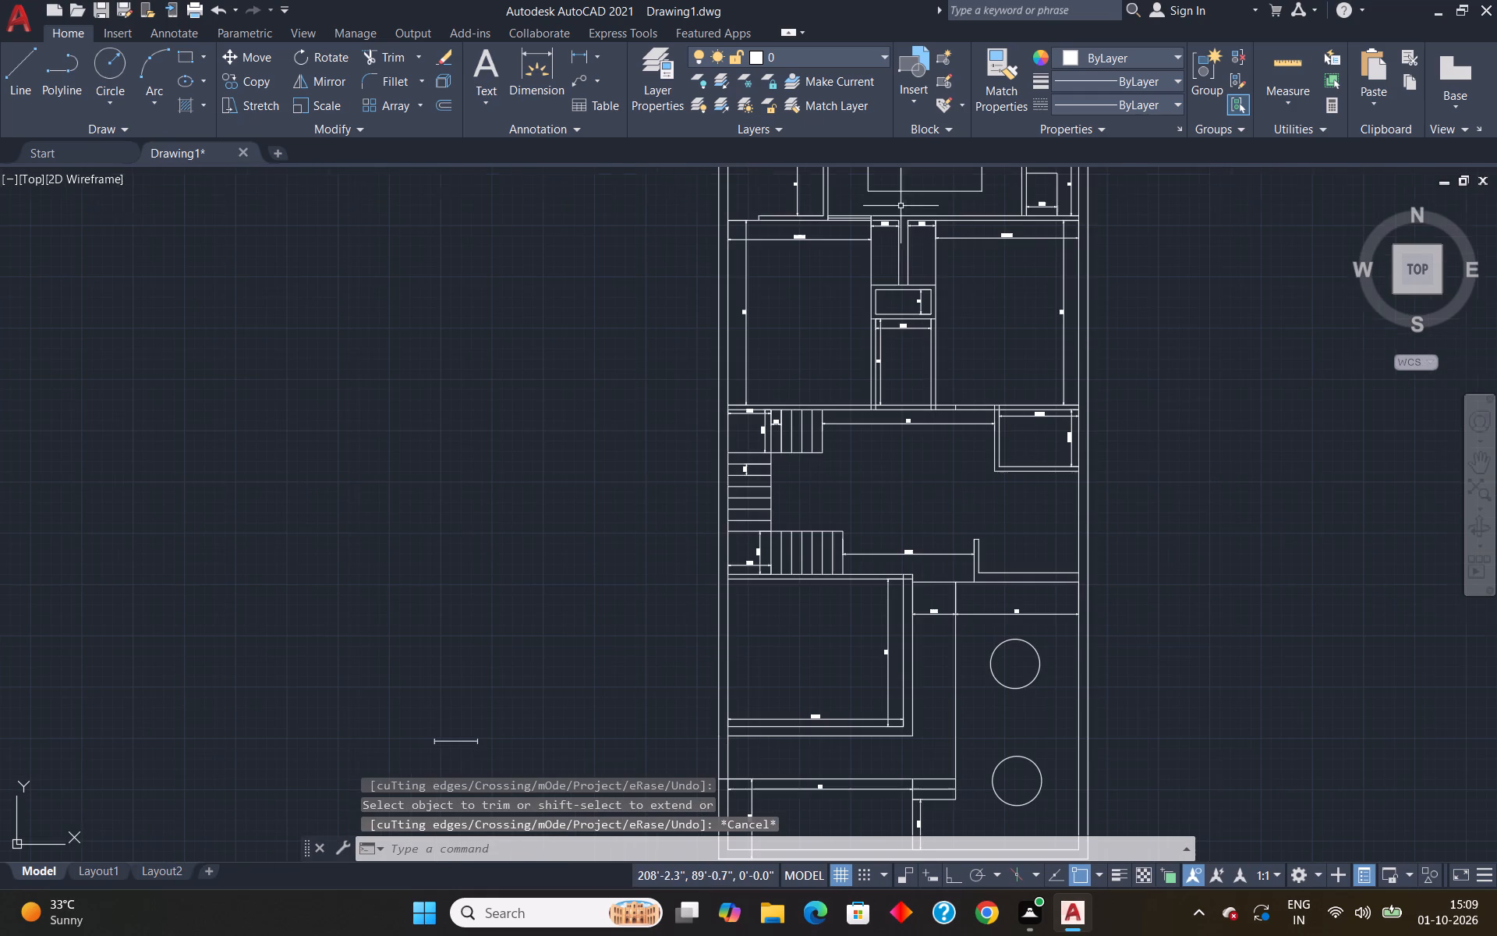
pyautogui.scroll(3, 1017, 208)
pyautogui.write('ex')
pyautogui.press('Return')
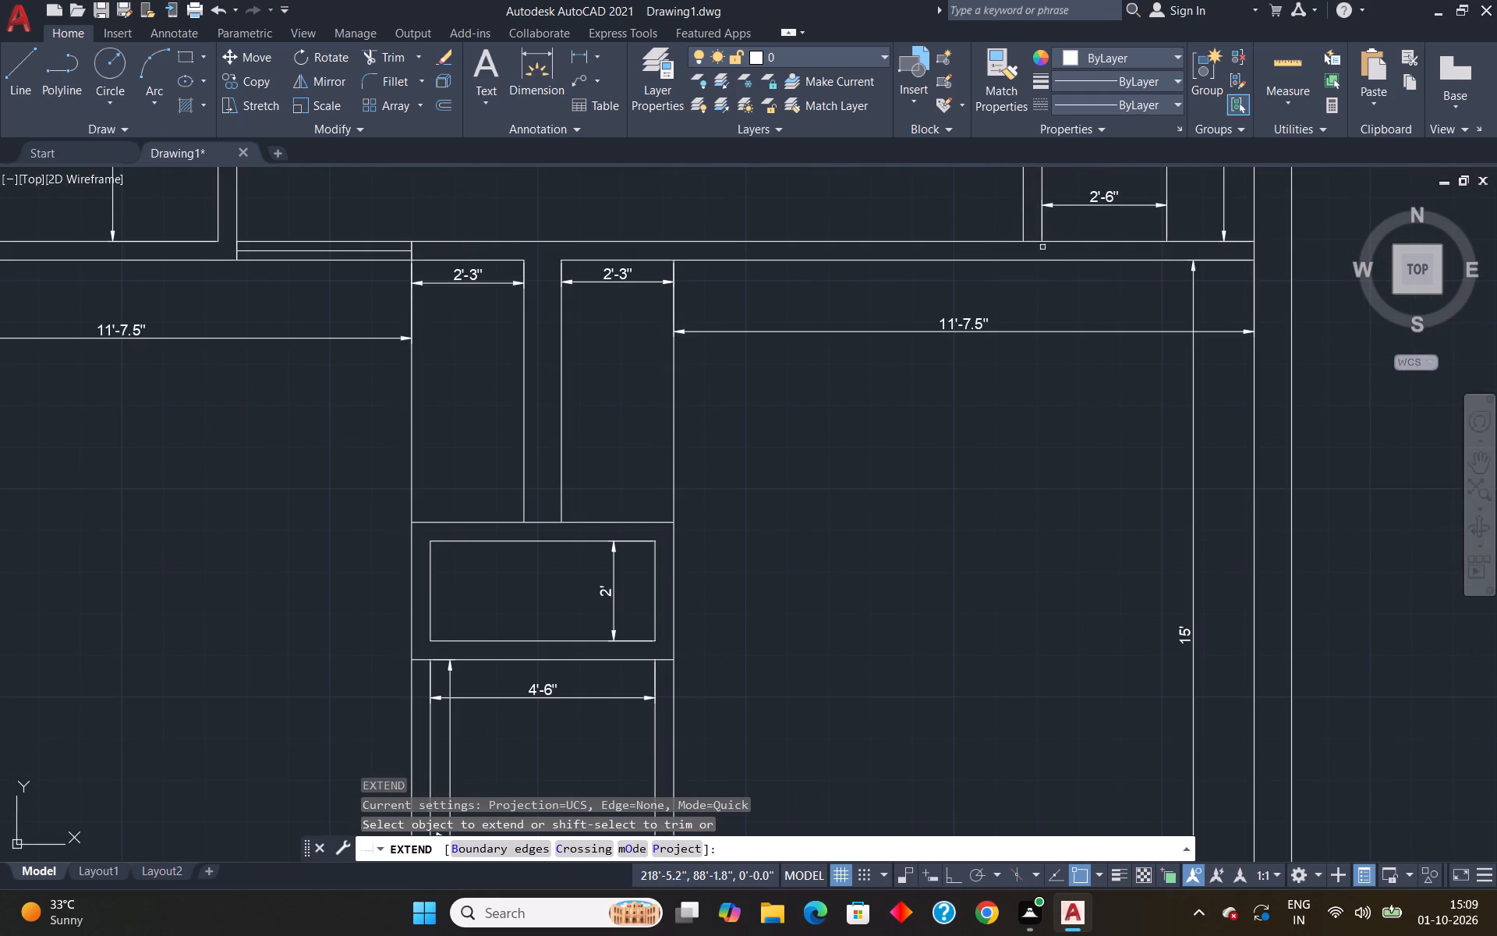
pyautogui.press('Escape')
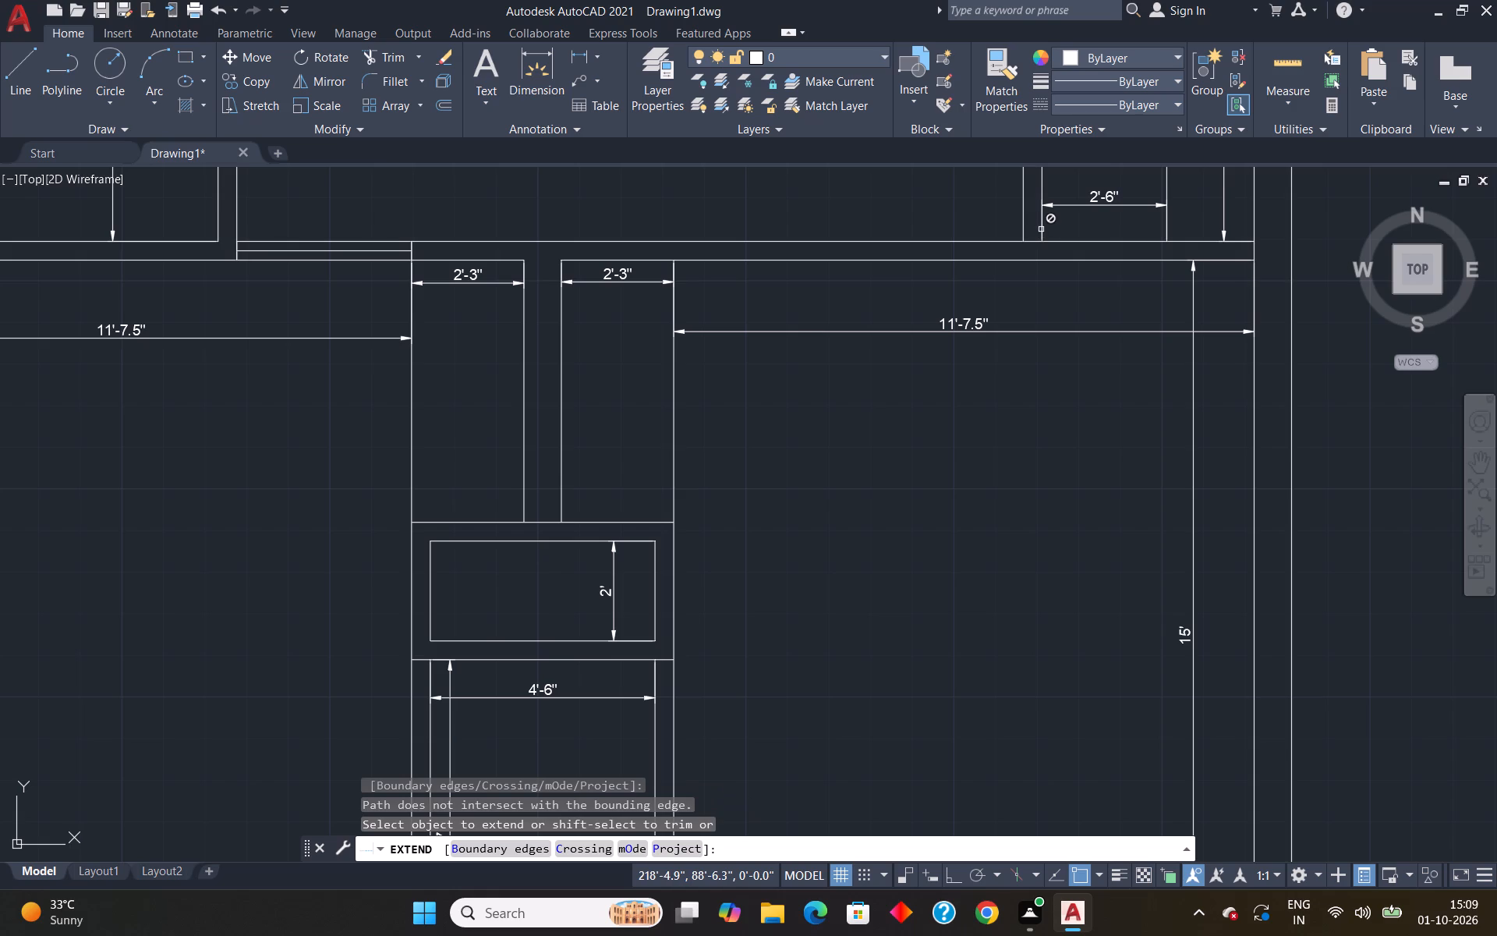
pyautogui.write('ex')
pyautogui.press('Return')
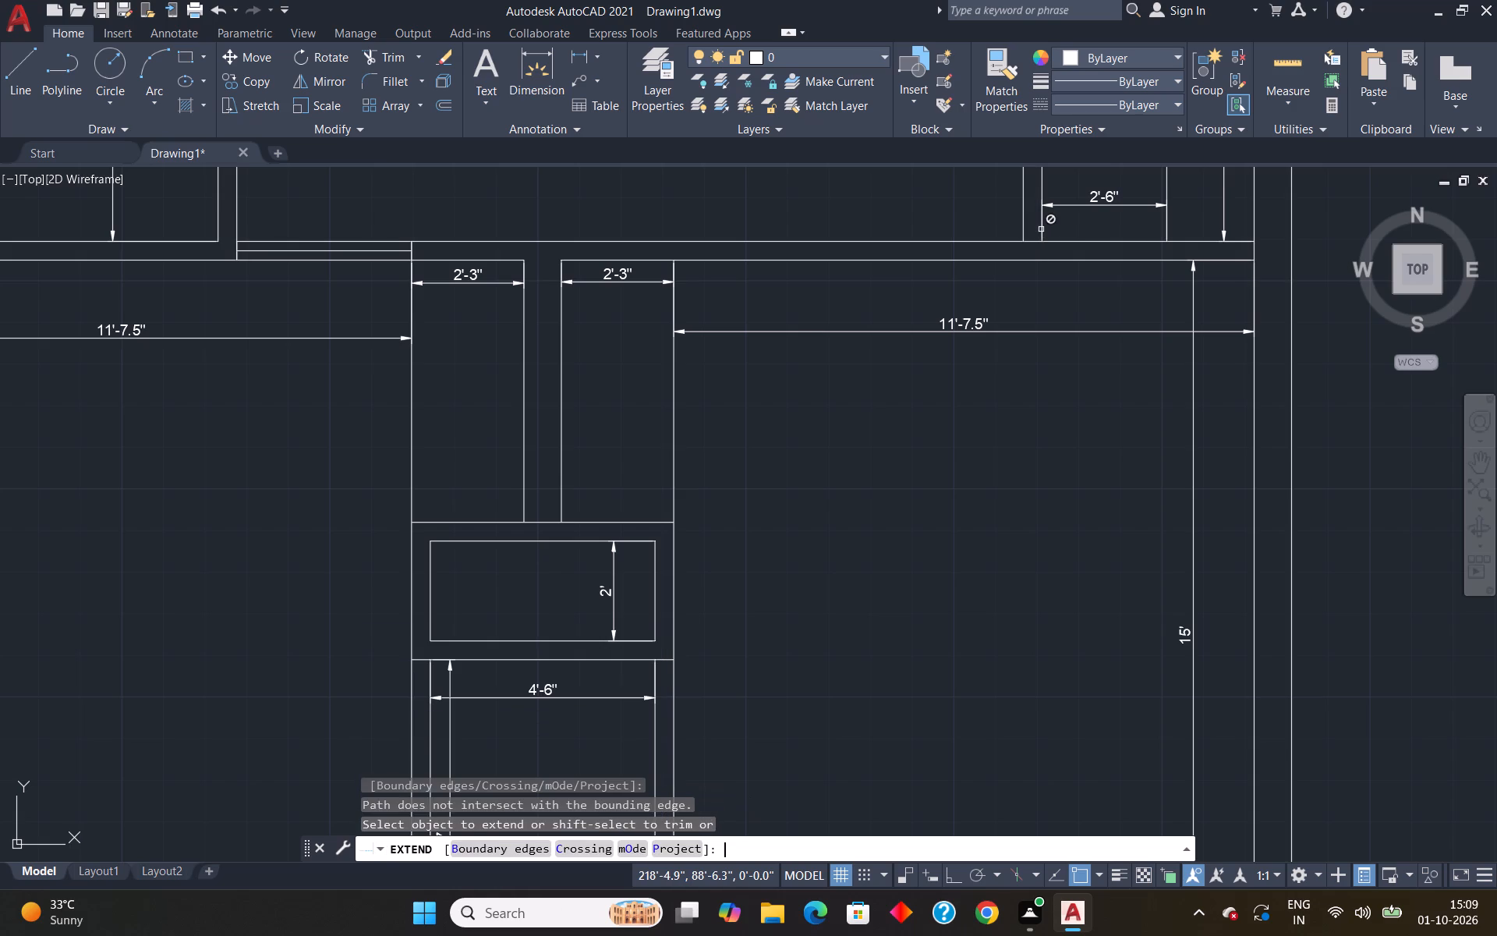
pyautogui.click(1041, 229)
pyautogui.scroll(-1, 1042, 229)
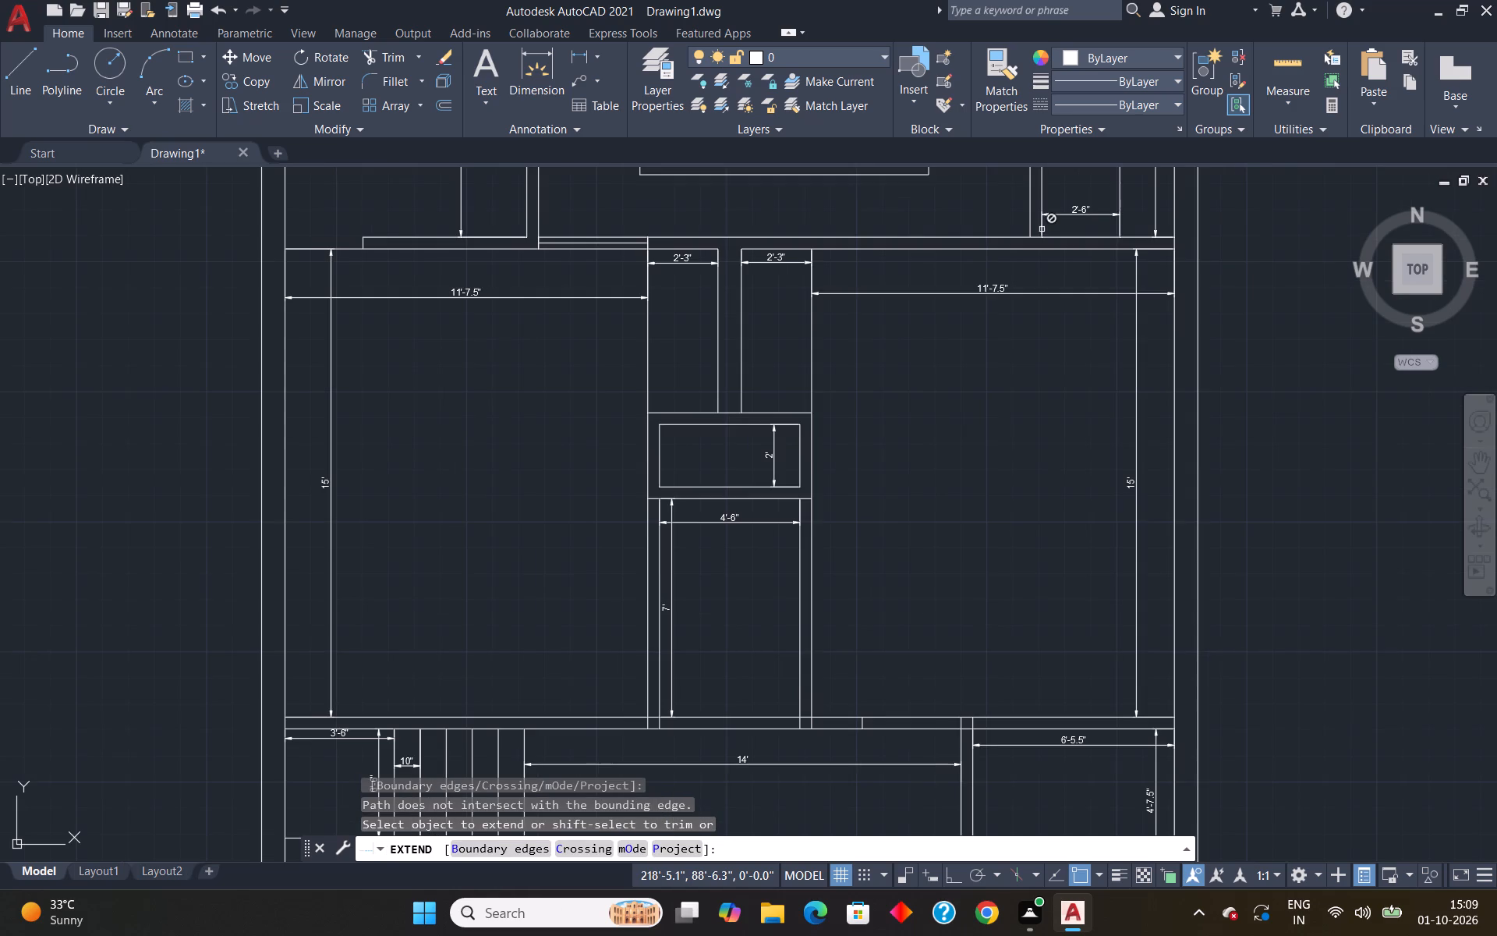
pyautogui.click(1032, 222)
pyautogui.press('Escape')
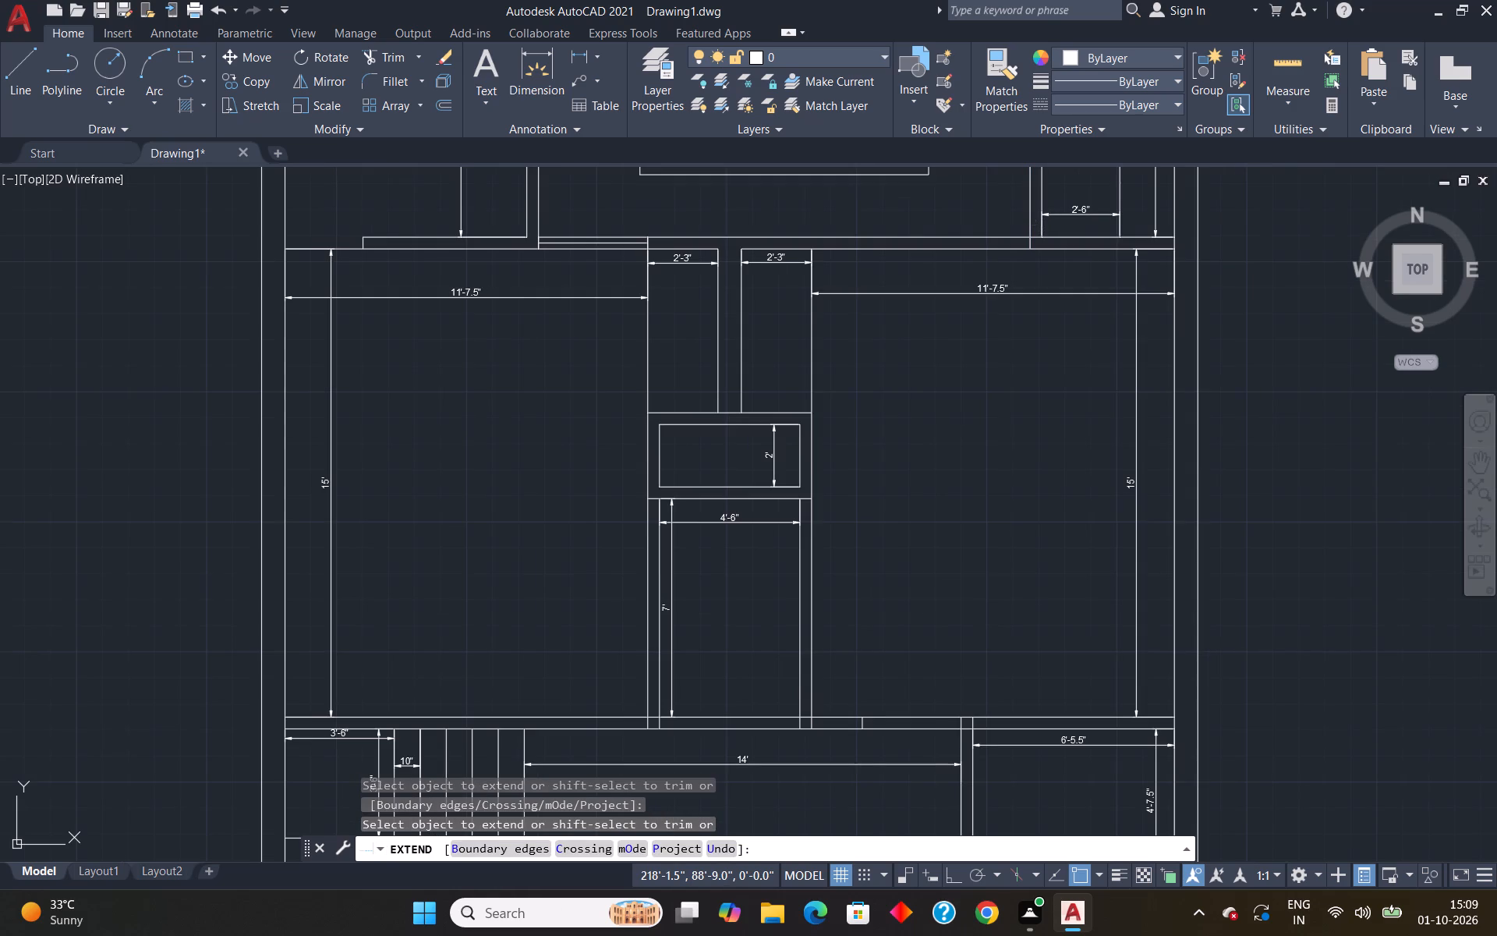
# Draw a jamb line across the wall, 3'6" west of the northeast room partition's west face.
pyautogui.scroll(2, 923, 235)
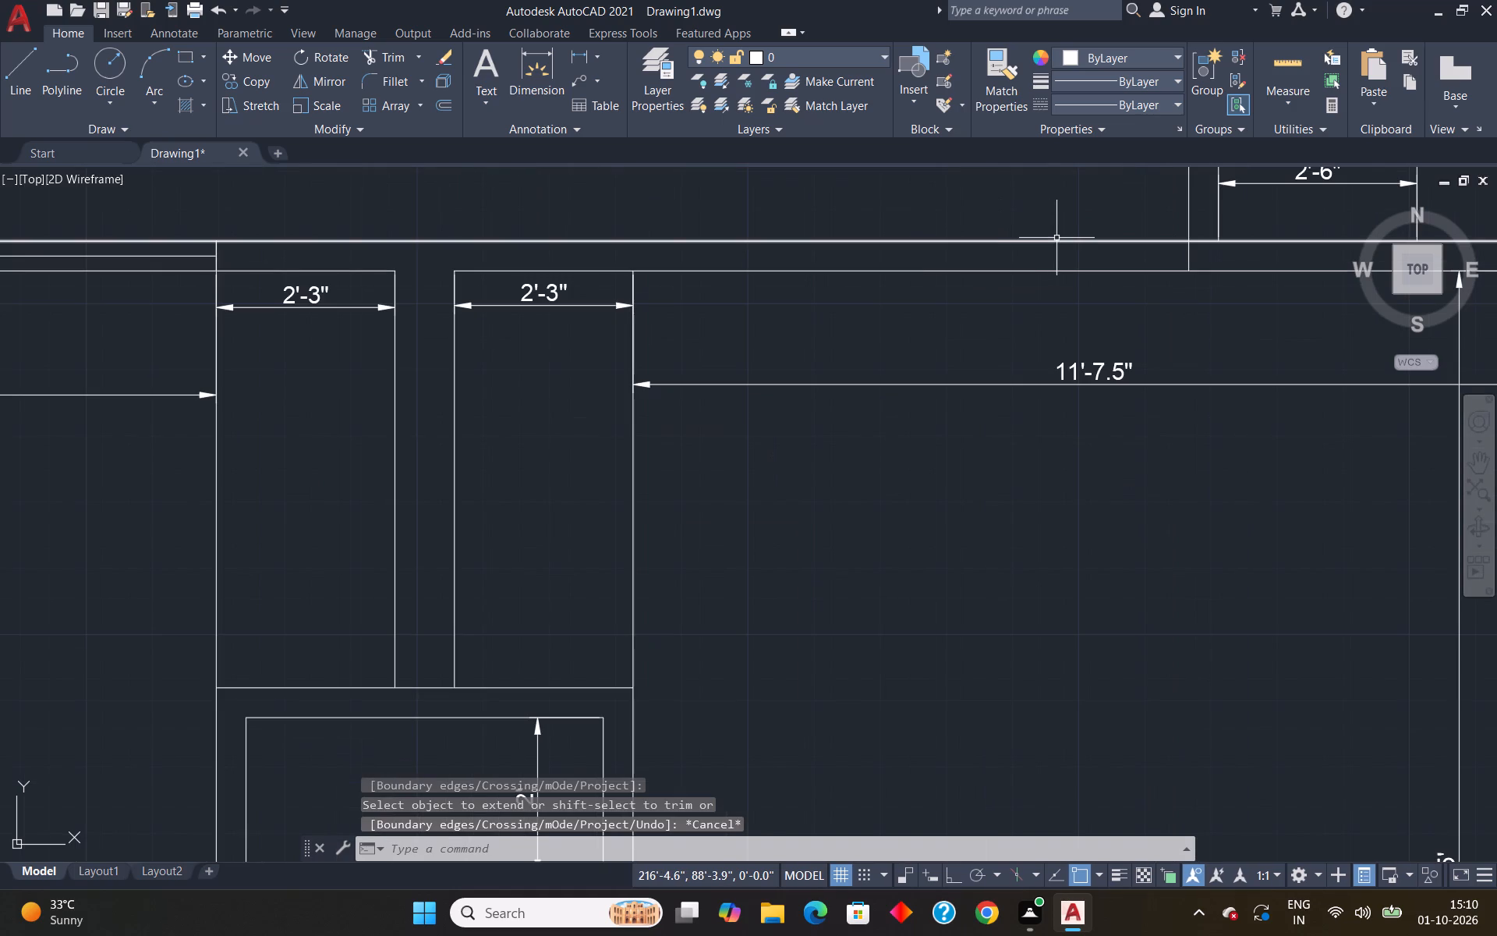
pyautogui.press('l')
pyautogui.press('Return')
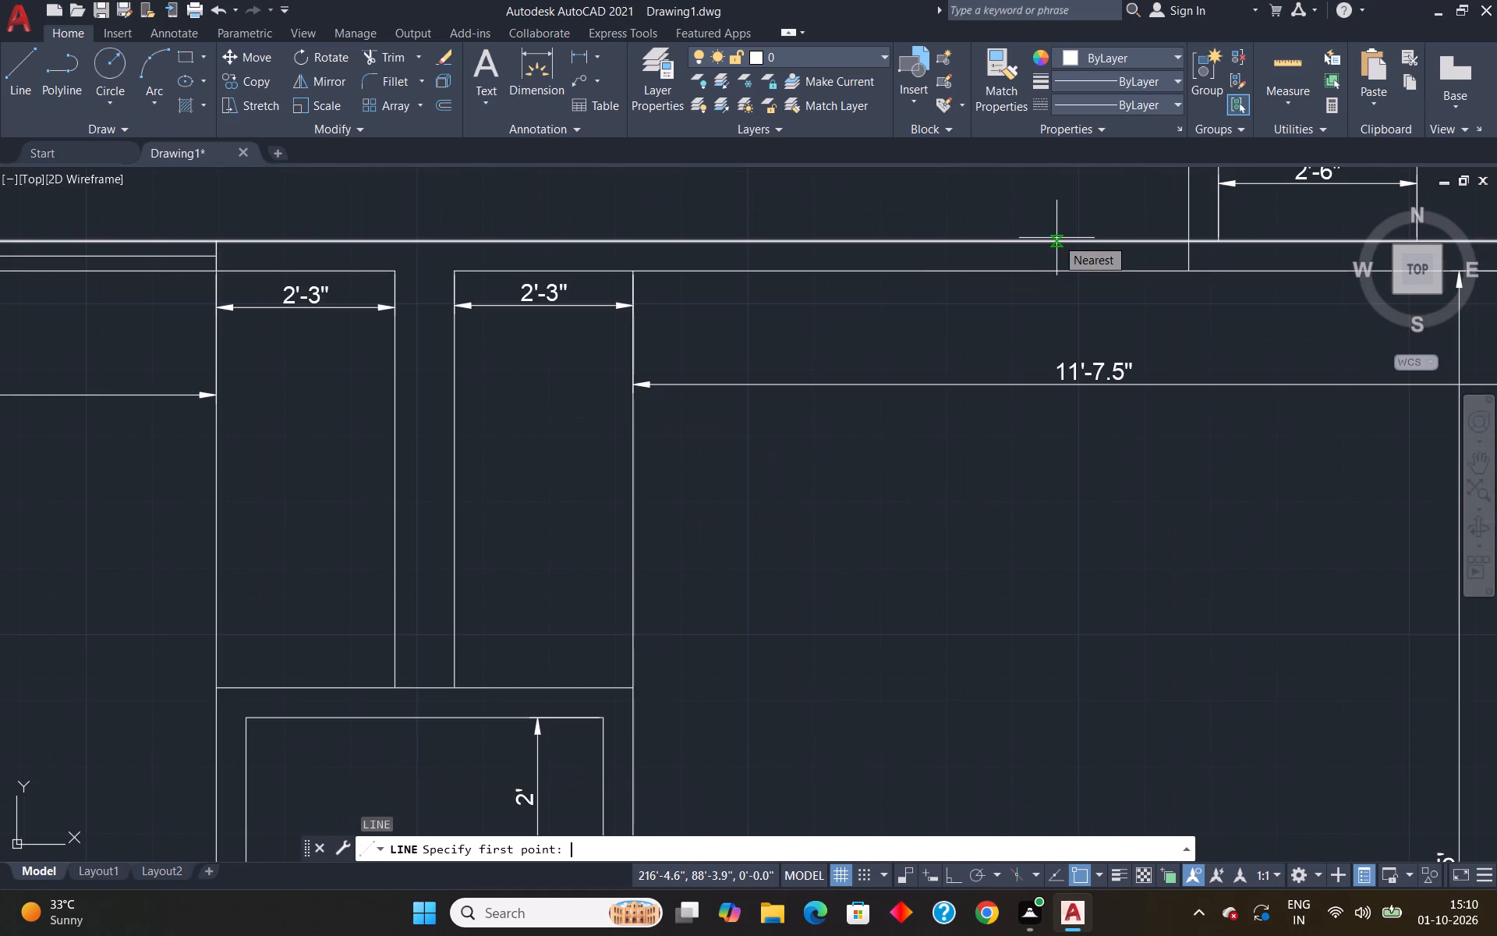
pyautogui.write('tk')
pyautogui.press('Return')
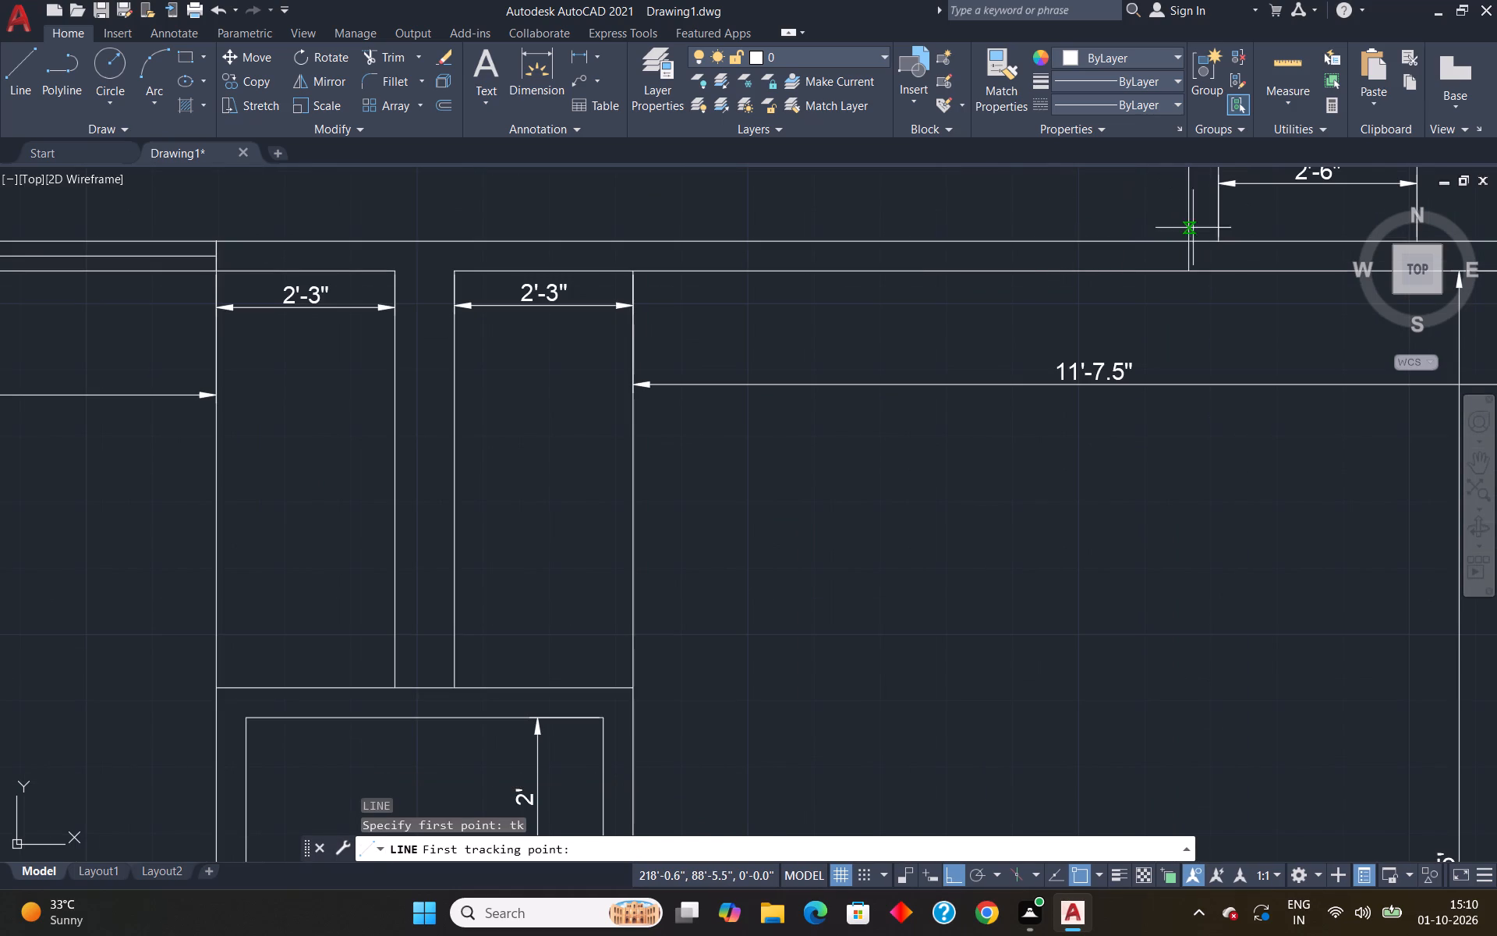
pyautogui.click(1184, 243)
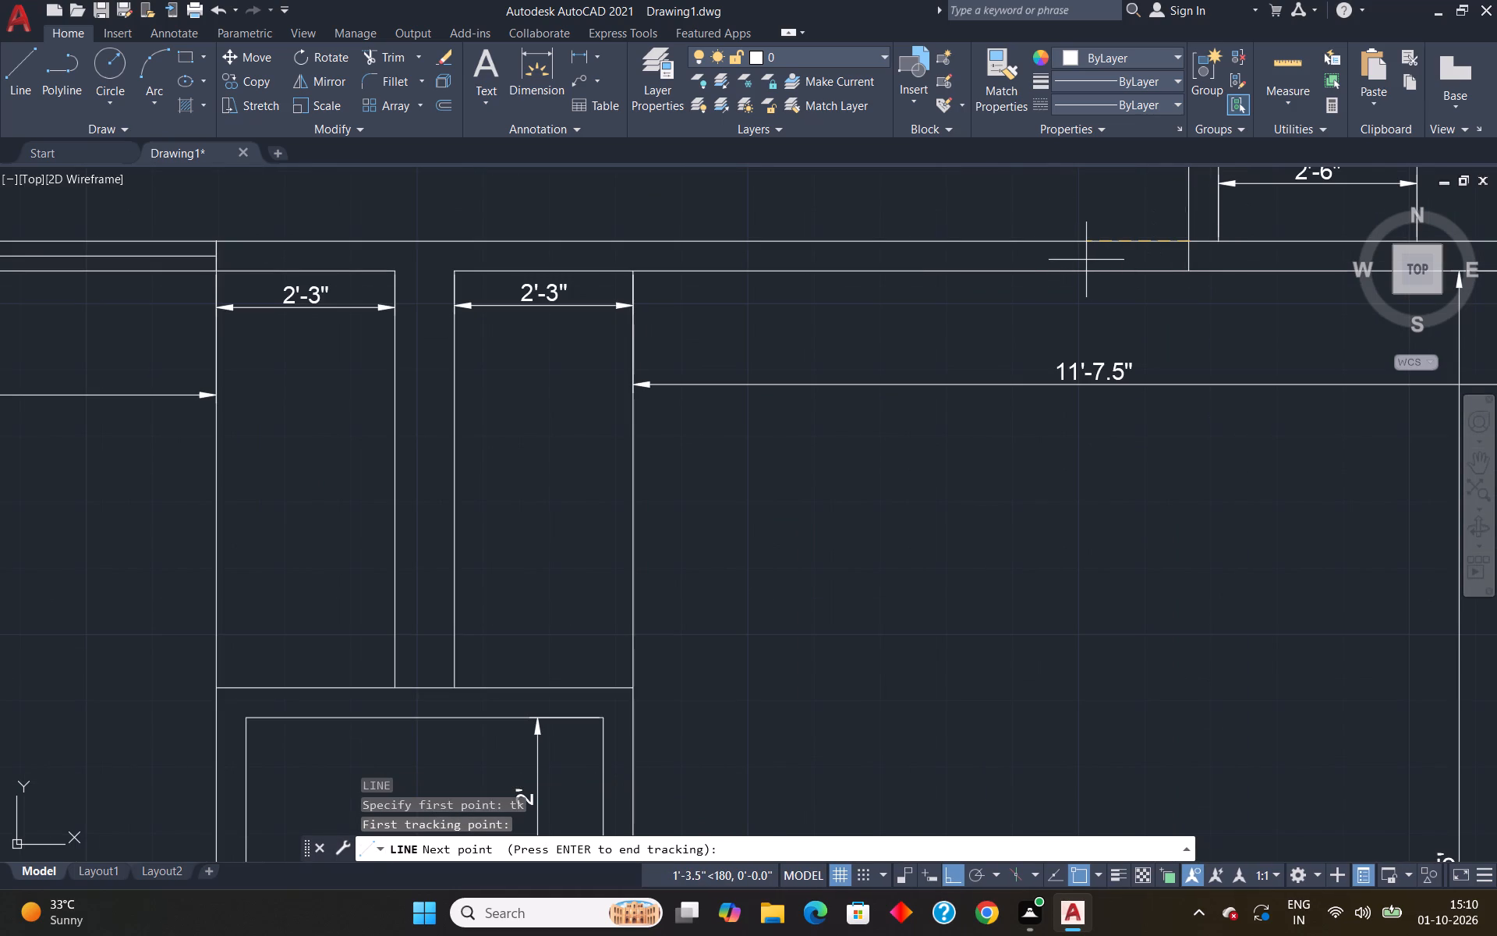
pyautogui.write("3'")
pyautogui.write('6"')
pyautogui.press('Return')
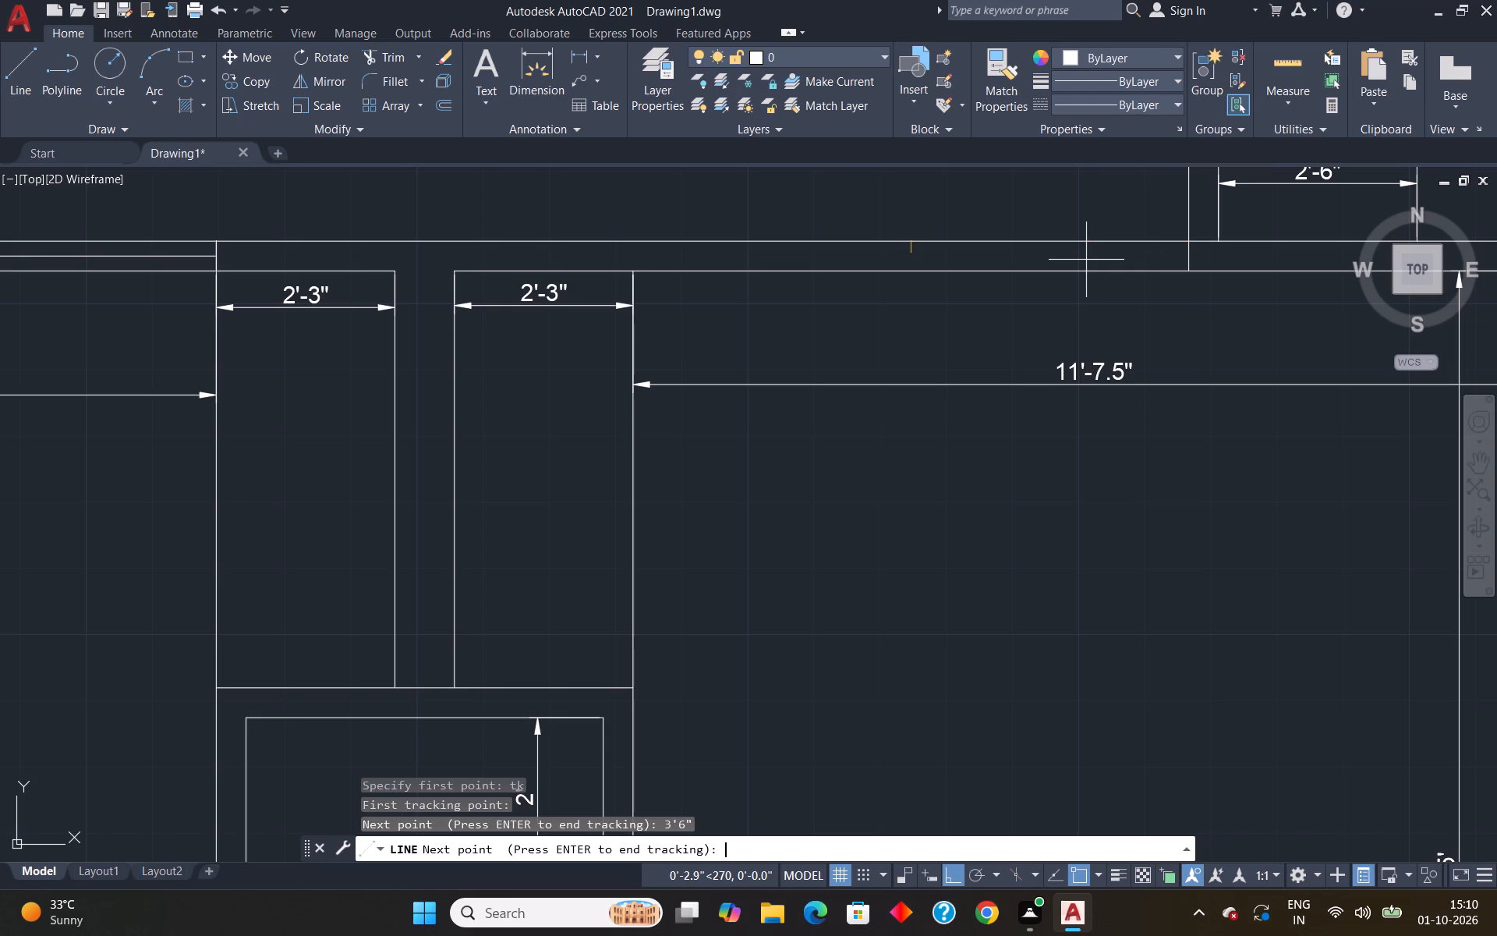
pyautogui.press('Return')
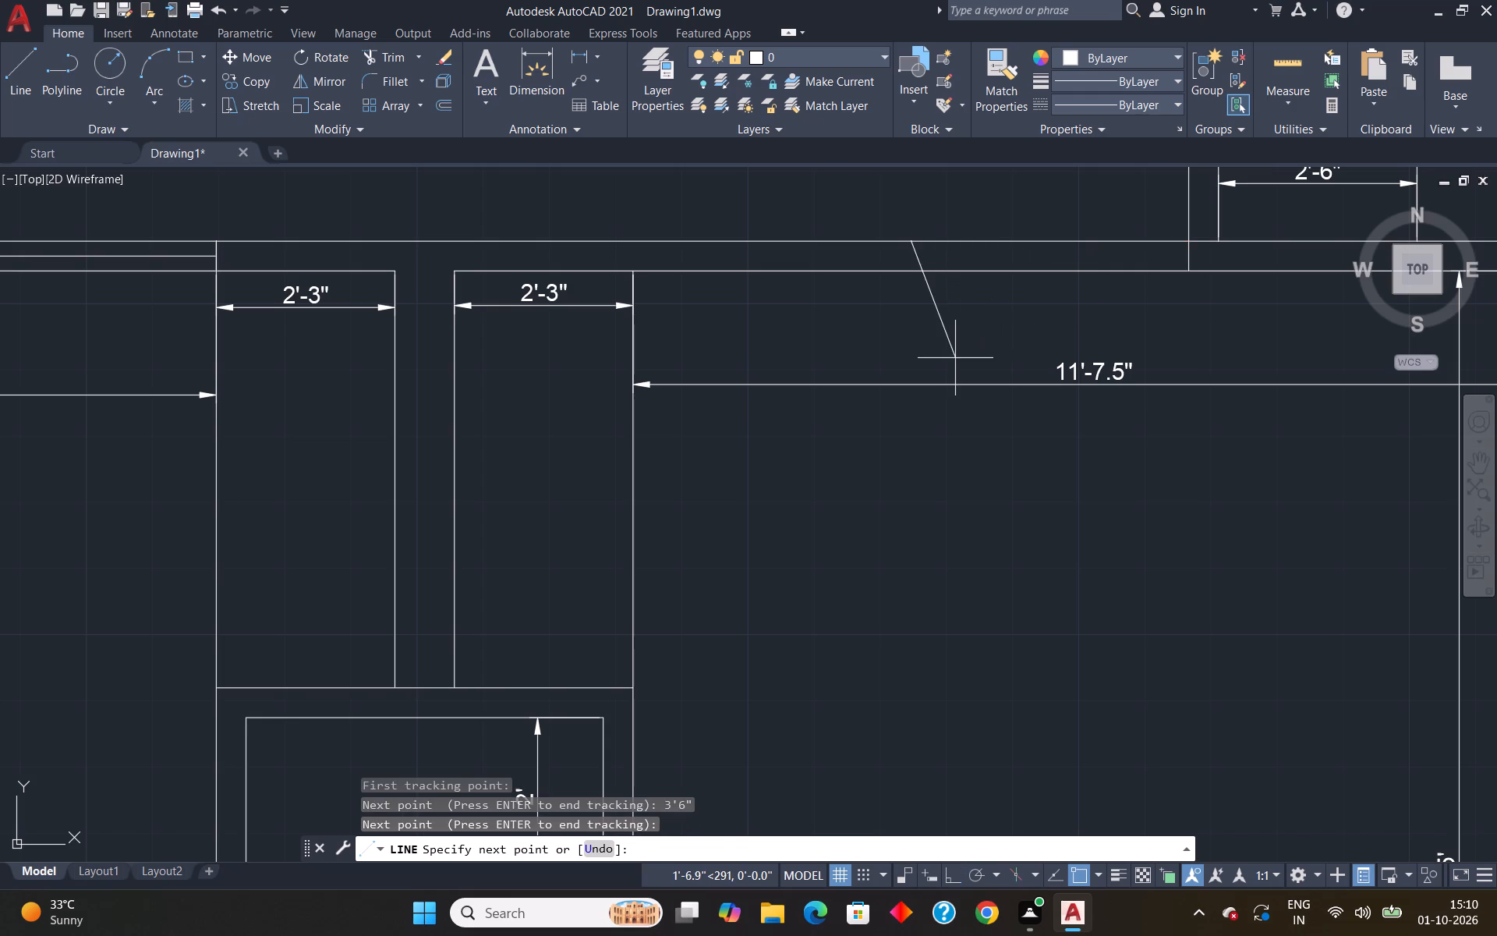
pyautogui.press('F8')
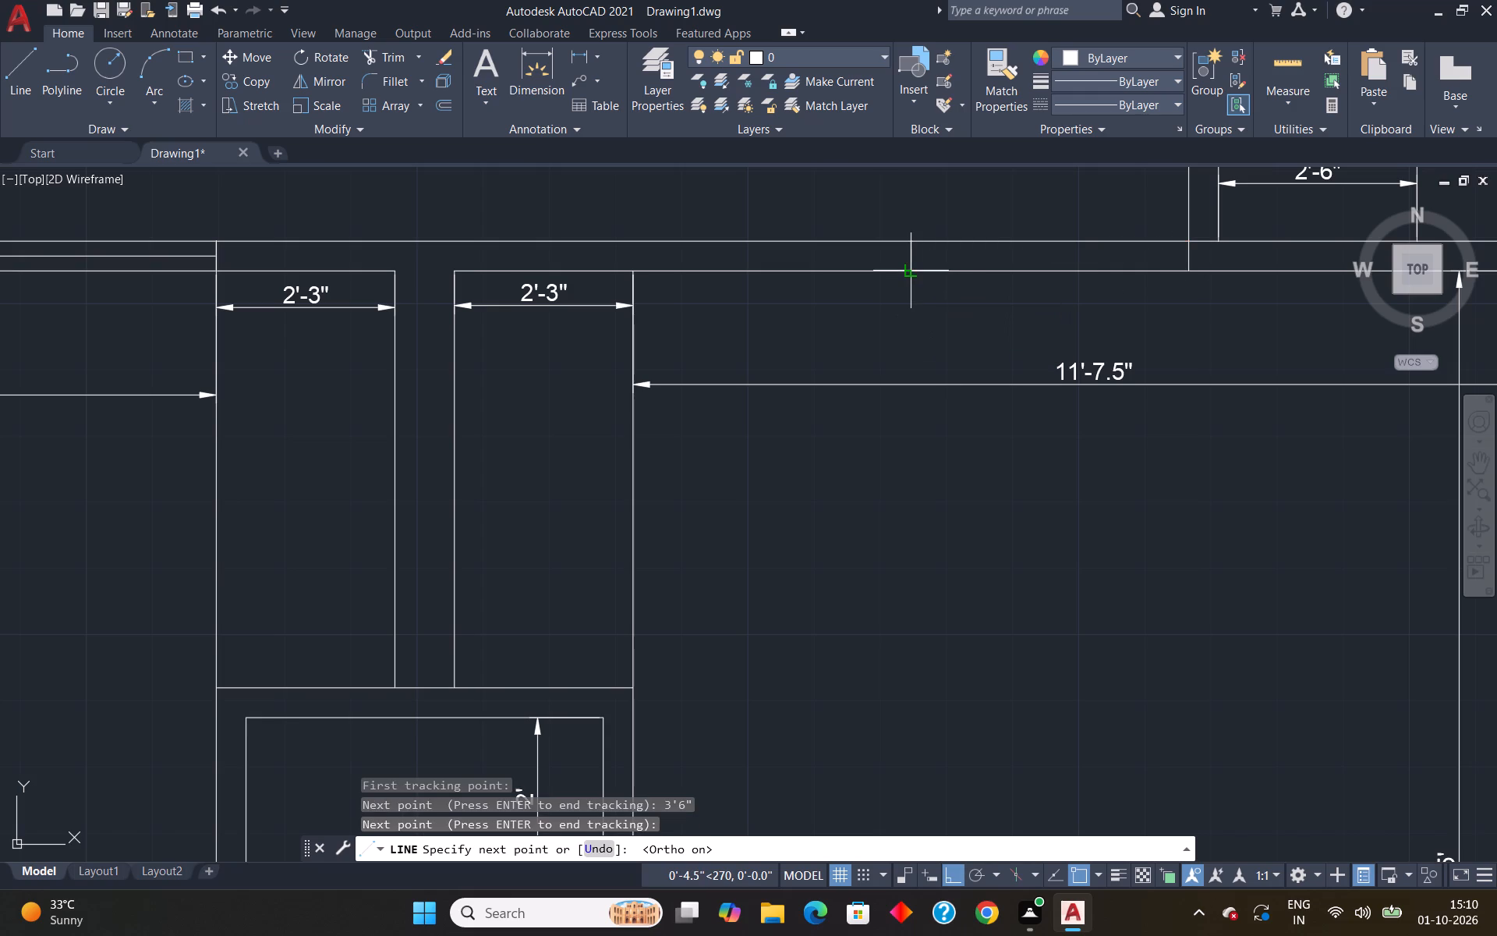
pyautogui.click(911, 271)
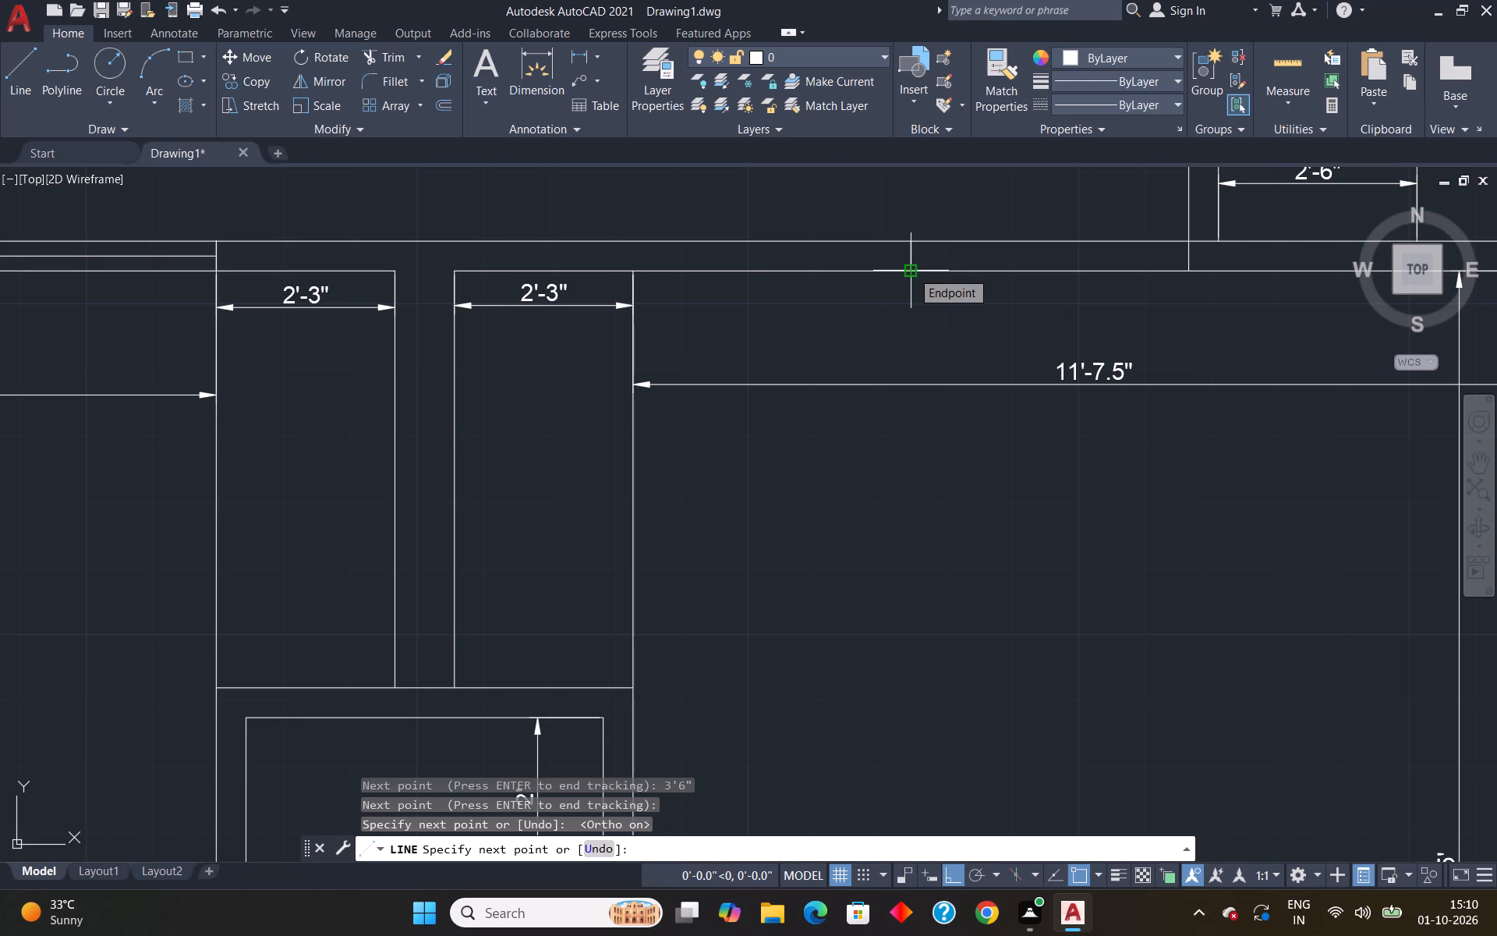
pyautogui.press('Escape')
# Cut the standalone window block west of the floor plan to the clipboard.
pyautogui.scroll(-3, 1023, 288)
pyautogui.scroll(-3, 995, 355)
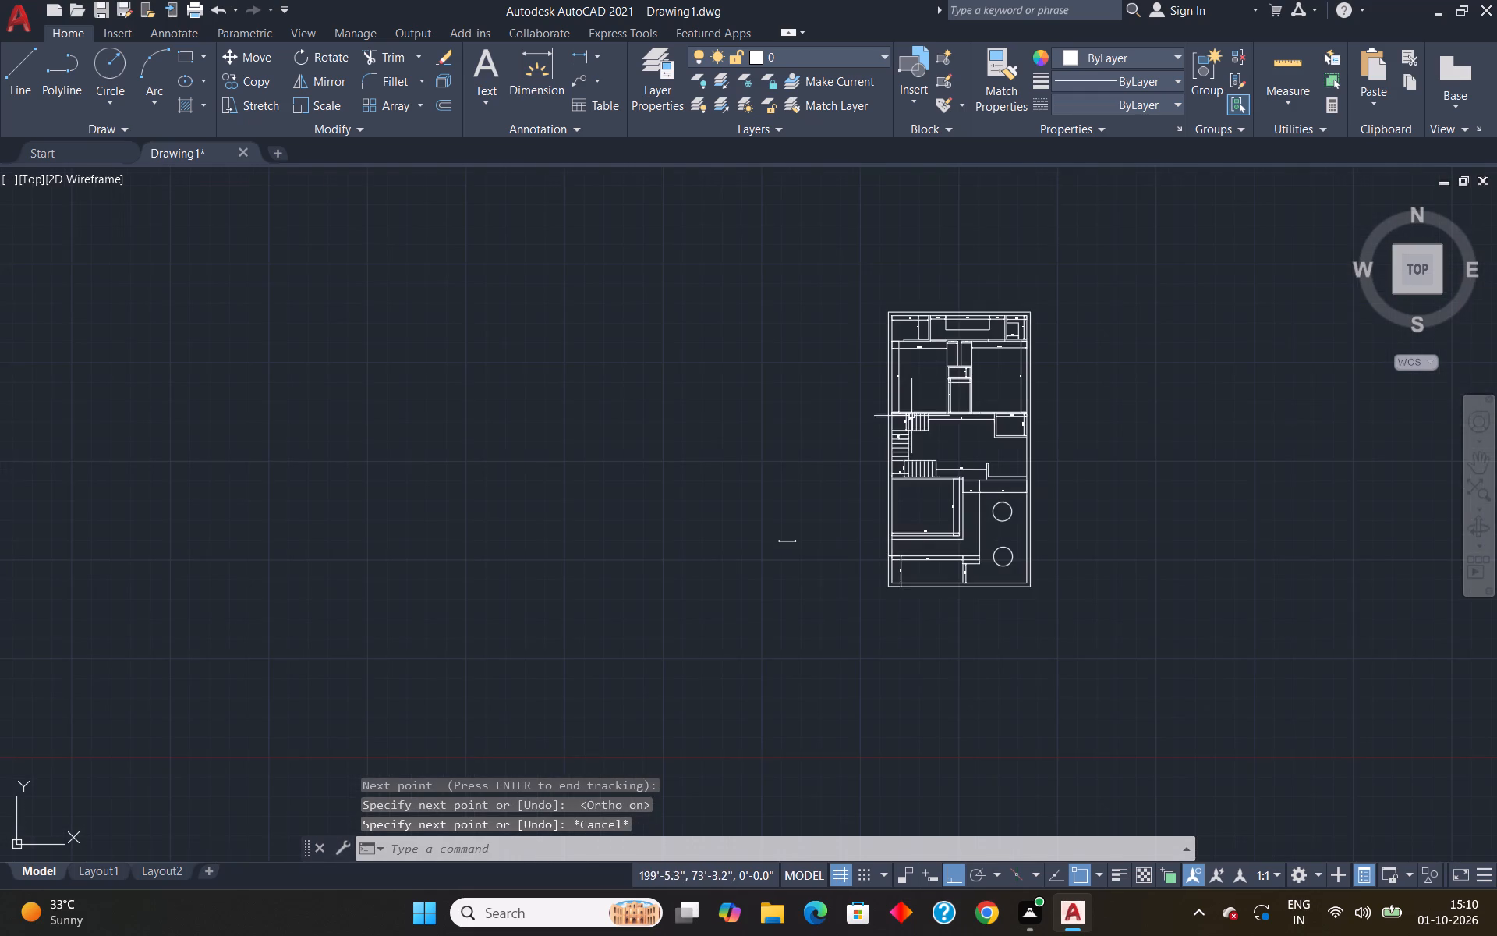
pyautogui.scroll(4, 784, 548)
pyautogui.click(801, 515)
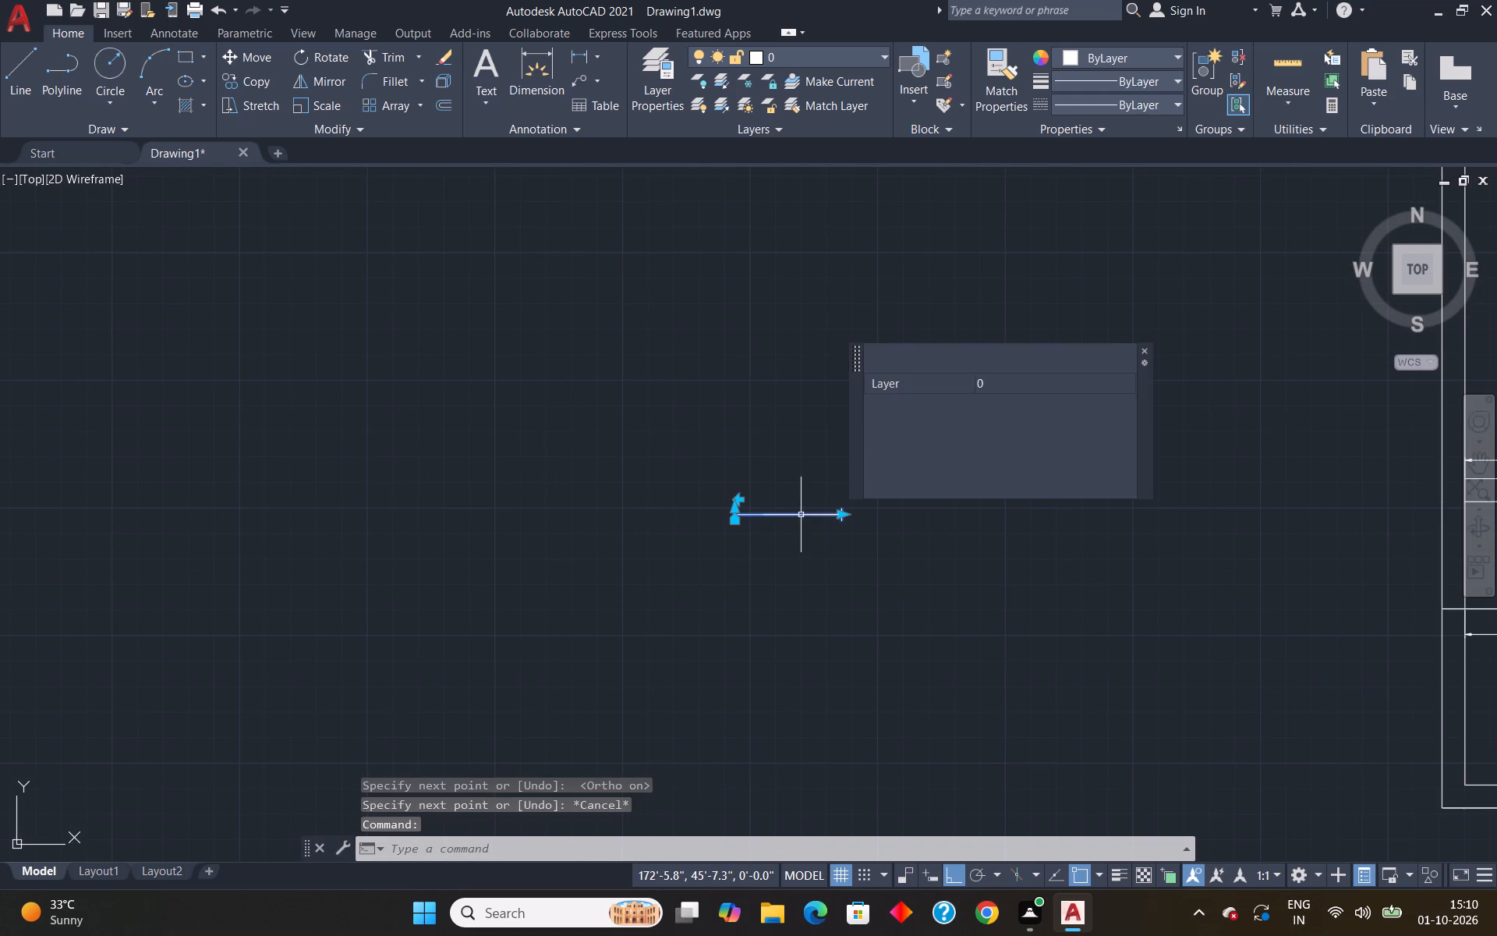
pyautogui.rightClick(805, 513)
pyautogui.write('co')
pyautogui.press('Return')
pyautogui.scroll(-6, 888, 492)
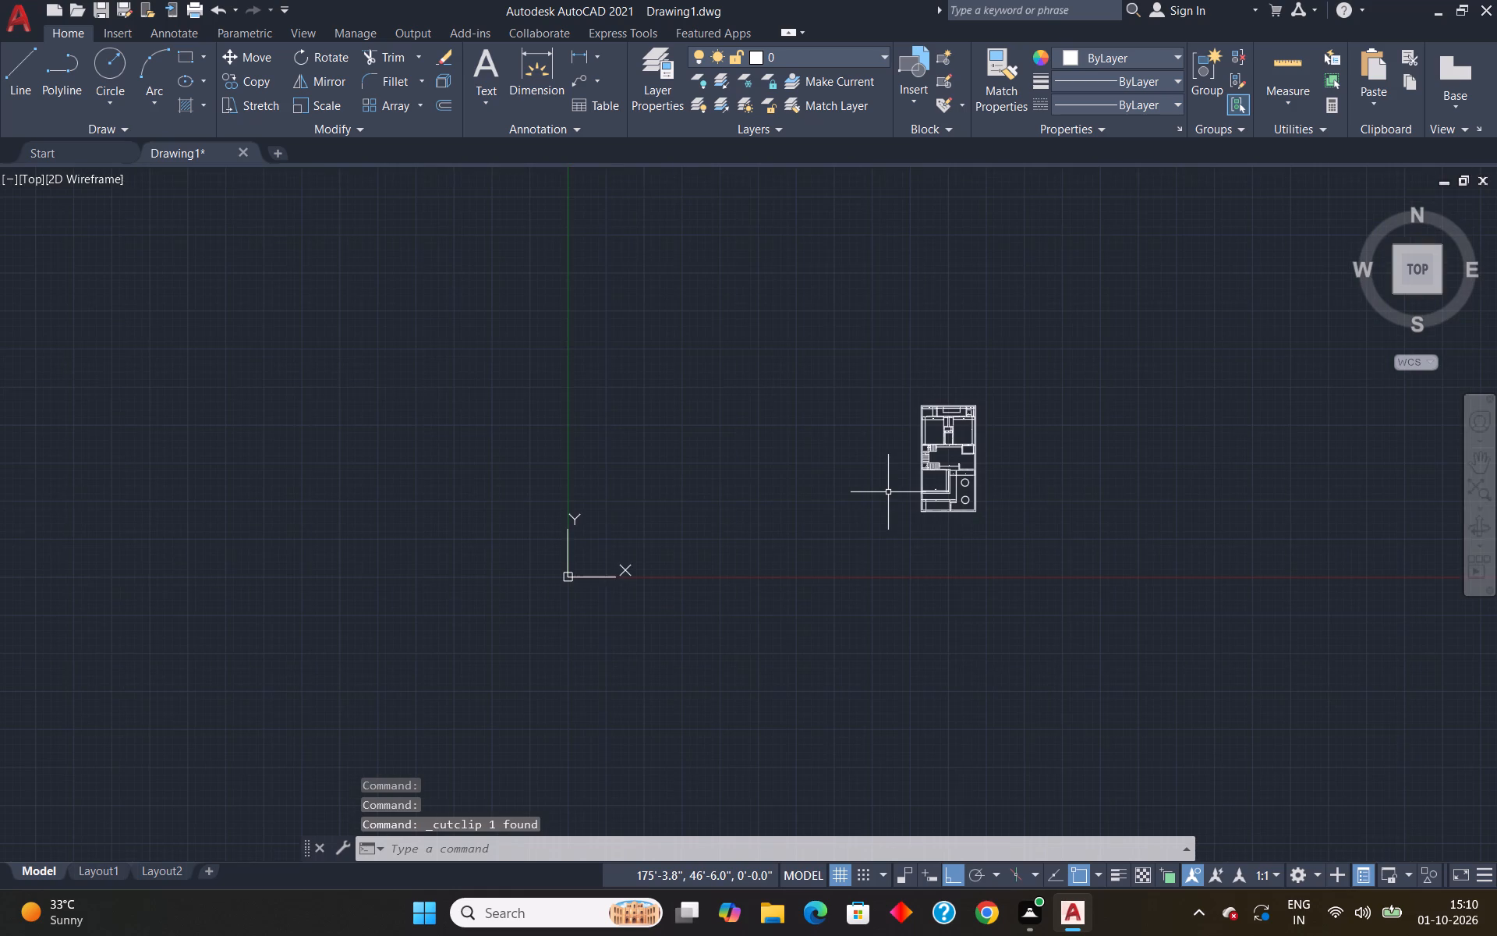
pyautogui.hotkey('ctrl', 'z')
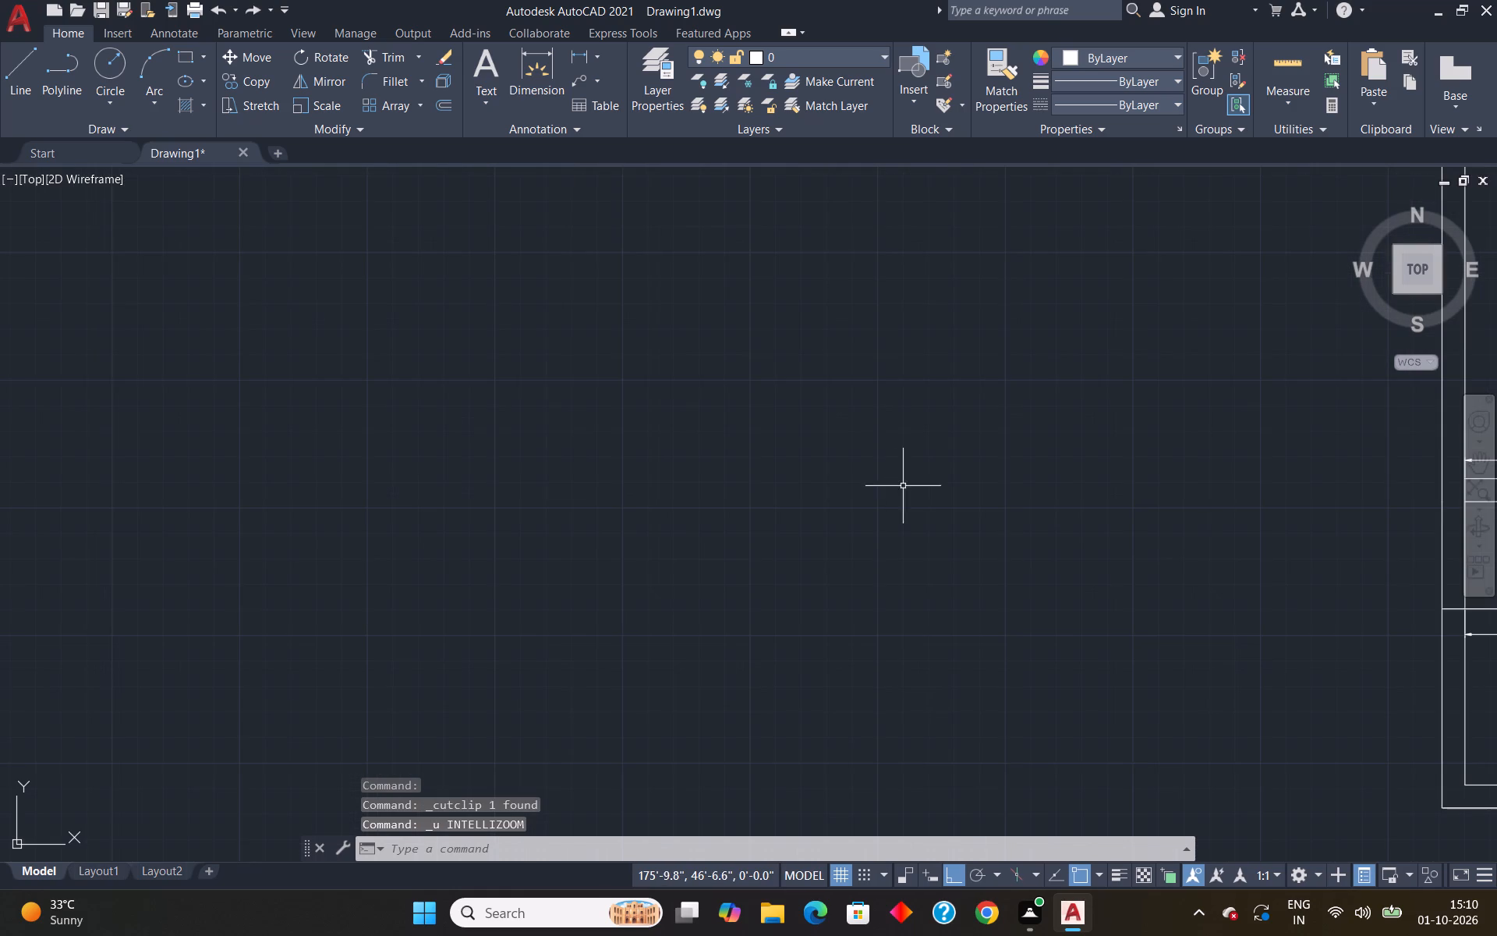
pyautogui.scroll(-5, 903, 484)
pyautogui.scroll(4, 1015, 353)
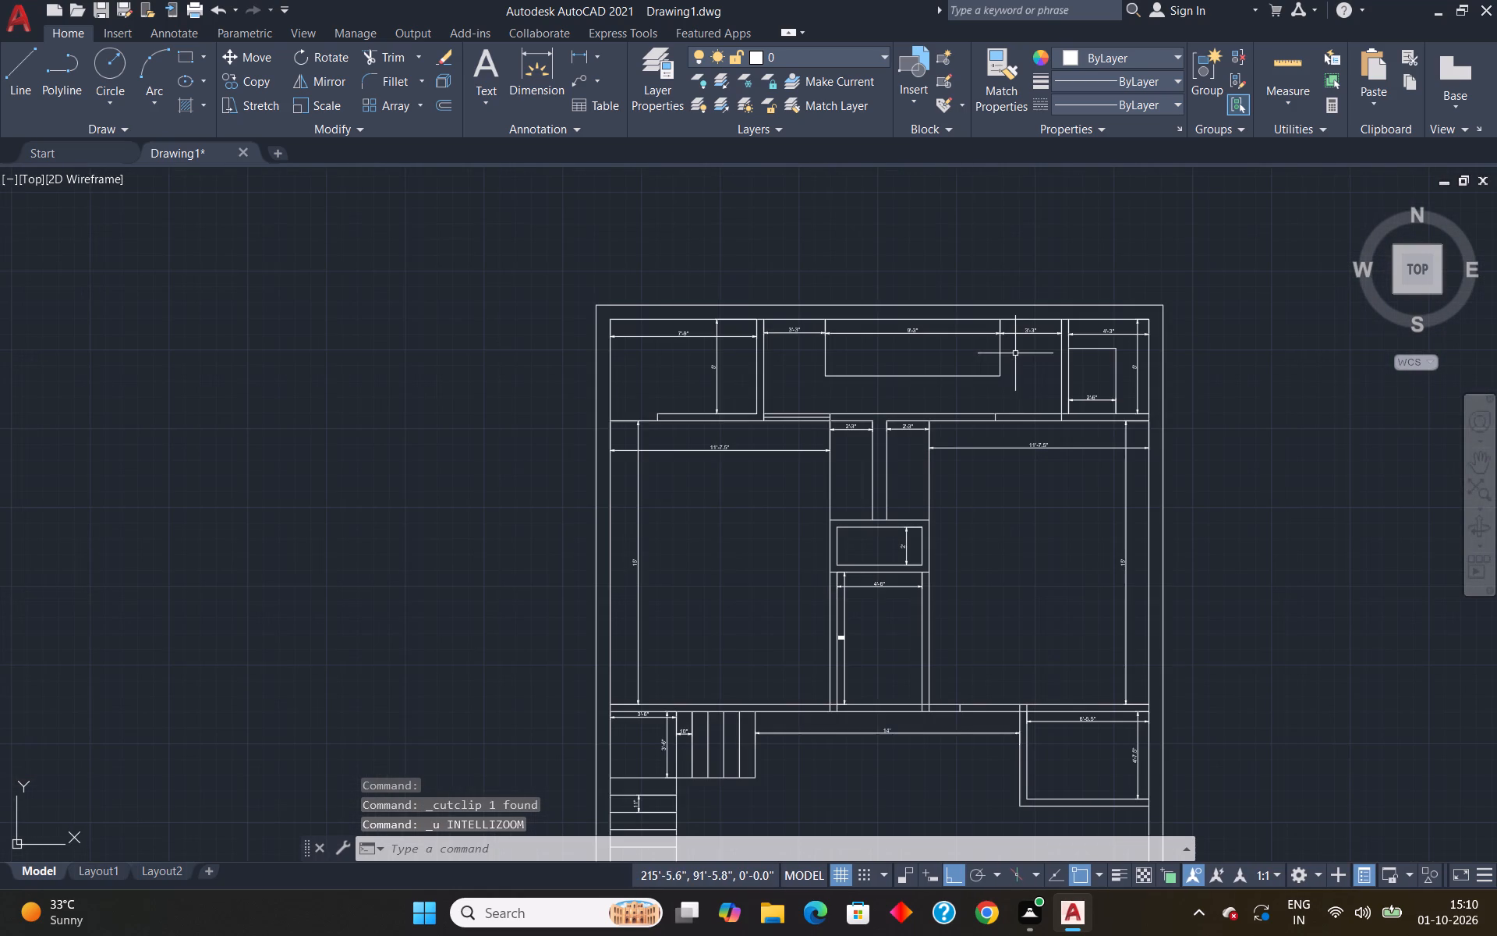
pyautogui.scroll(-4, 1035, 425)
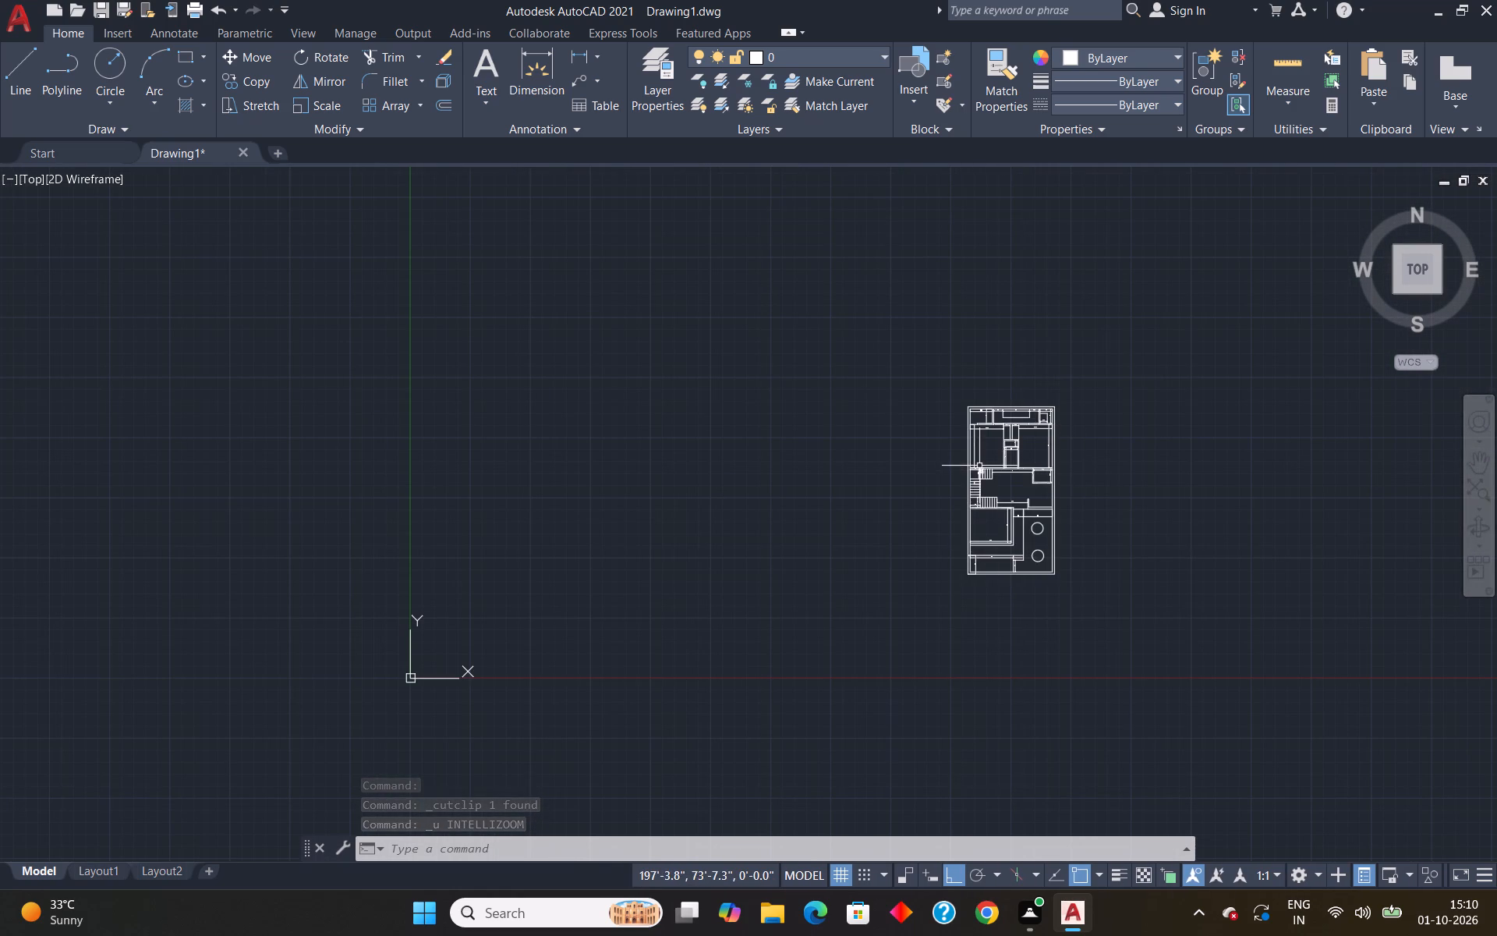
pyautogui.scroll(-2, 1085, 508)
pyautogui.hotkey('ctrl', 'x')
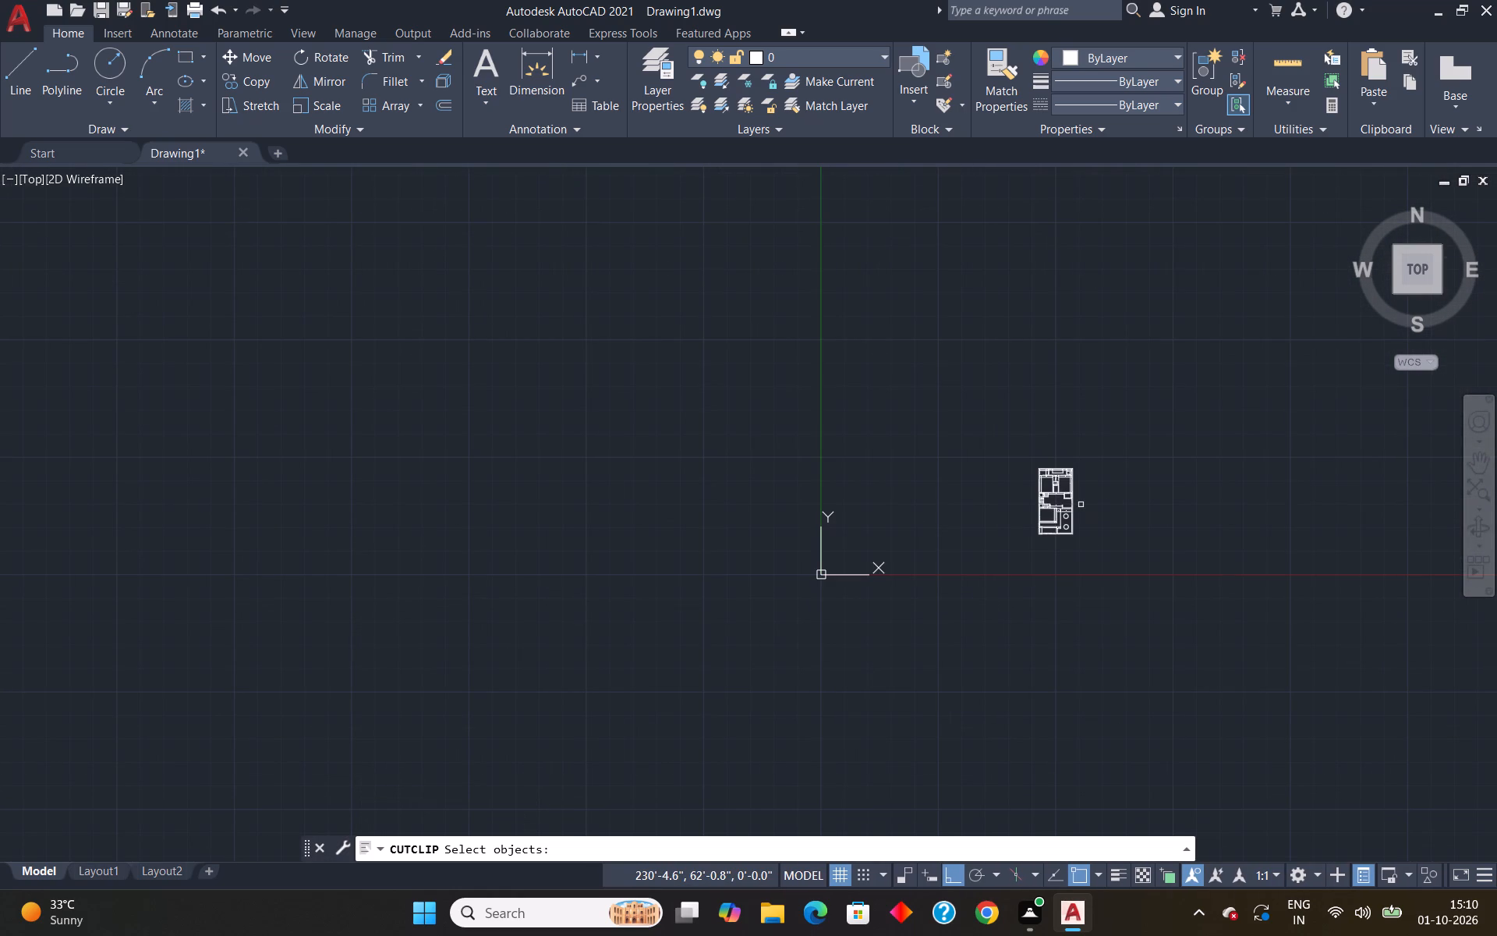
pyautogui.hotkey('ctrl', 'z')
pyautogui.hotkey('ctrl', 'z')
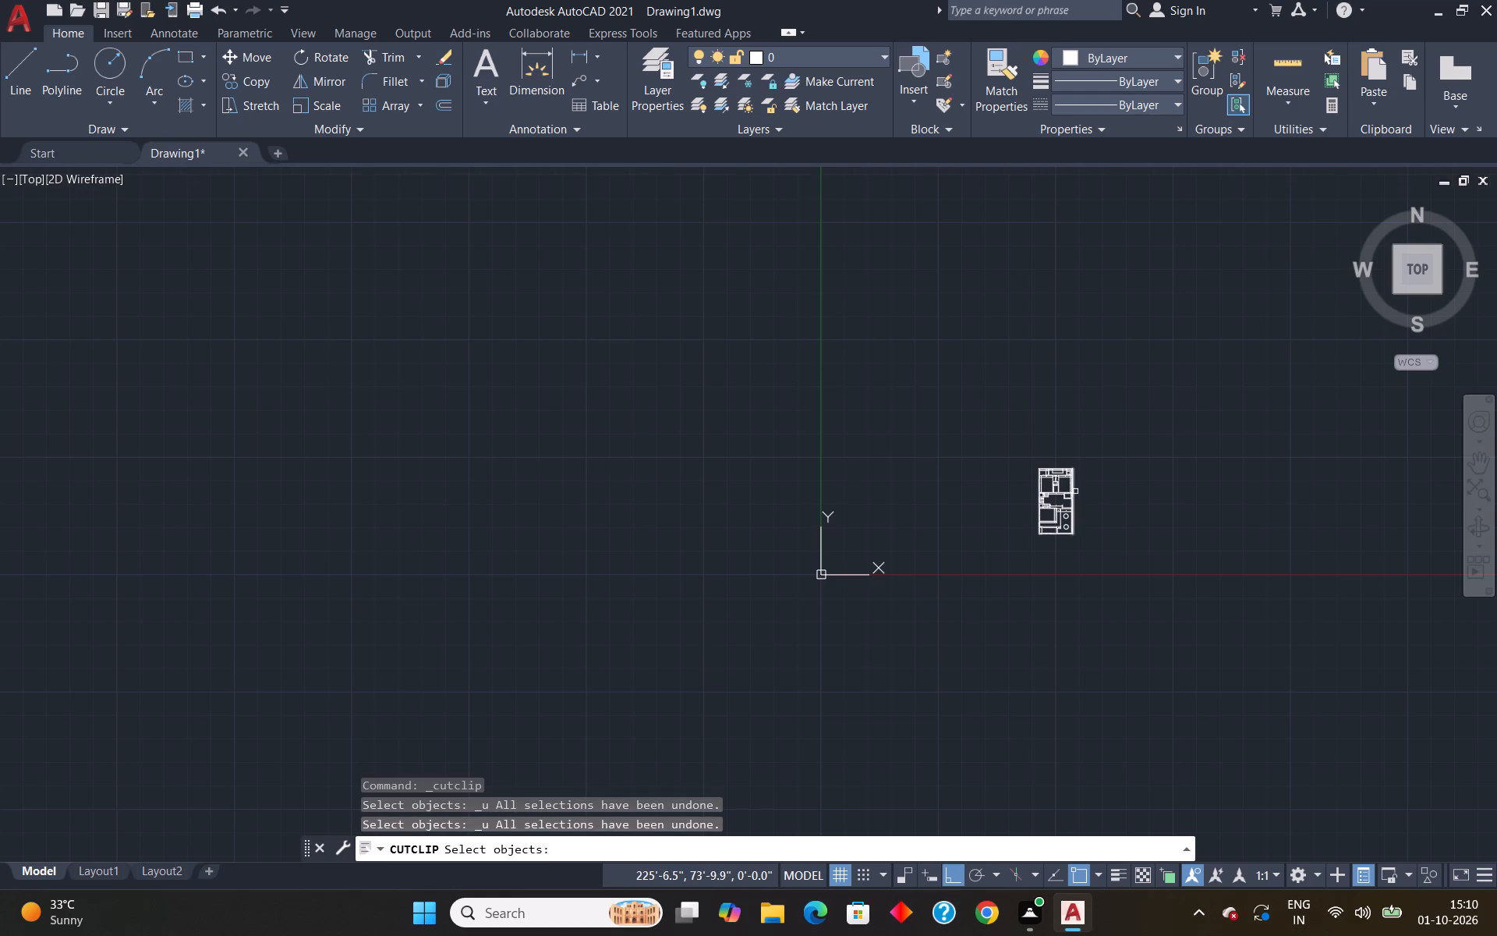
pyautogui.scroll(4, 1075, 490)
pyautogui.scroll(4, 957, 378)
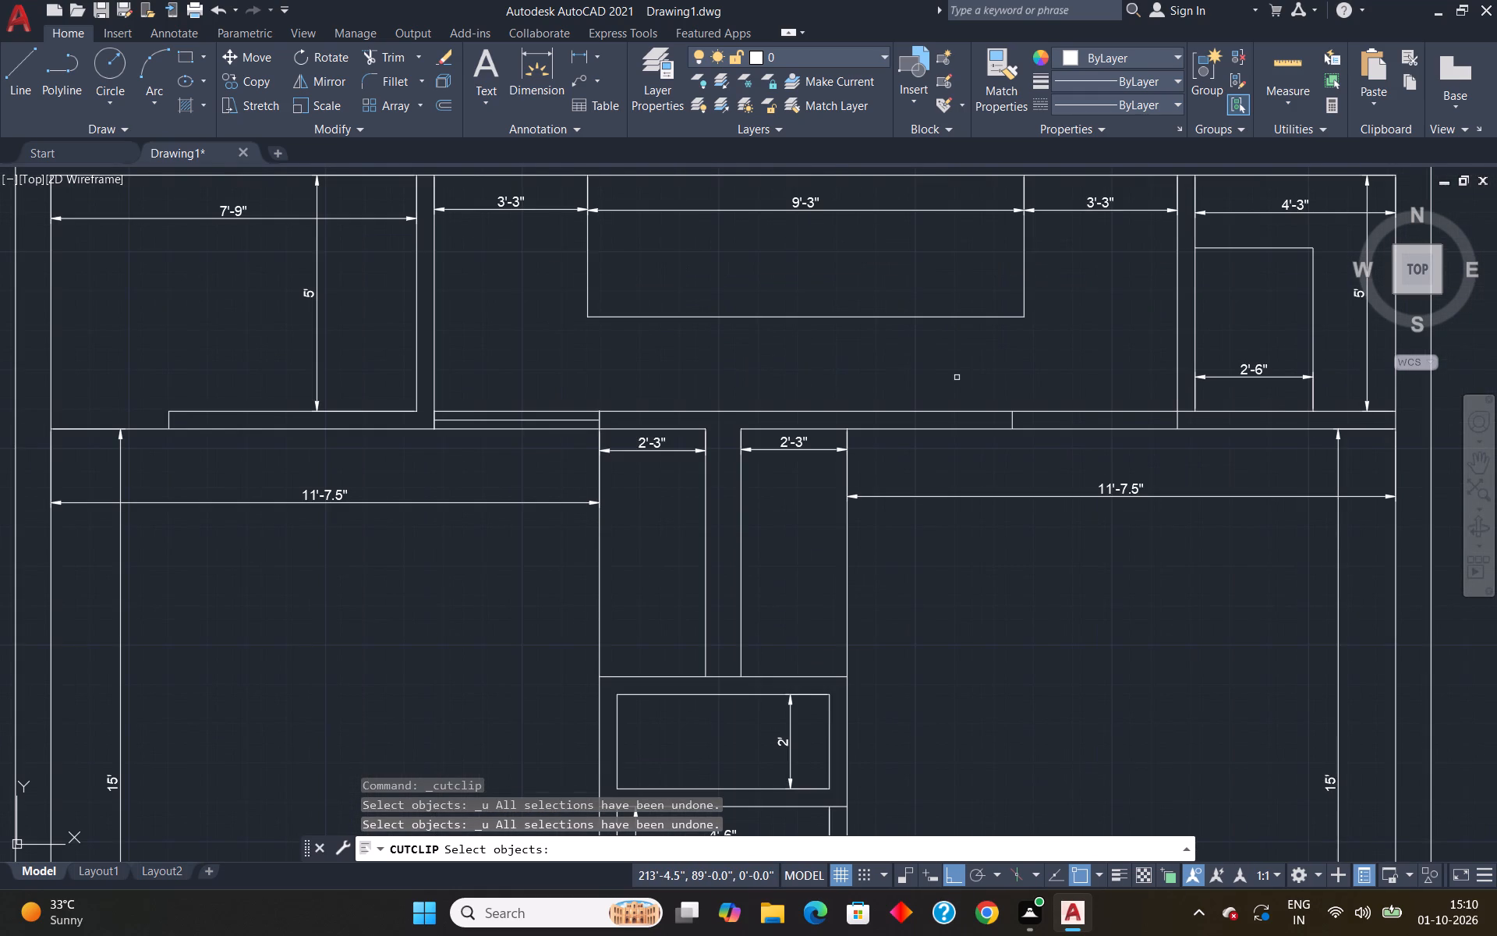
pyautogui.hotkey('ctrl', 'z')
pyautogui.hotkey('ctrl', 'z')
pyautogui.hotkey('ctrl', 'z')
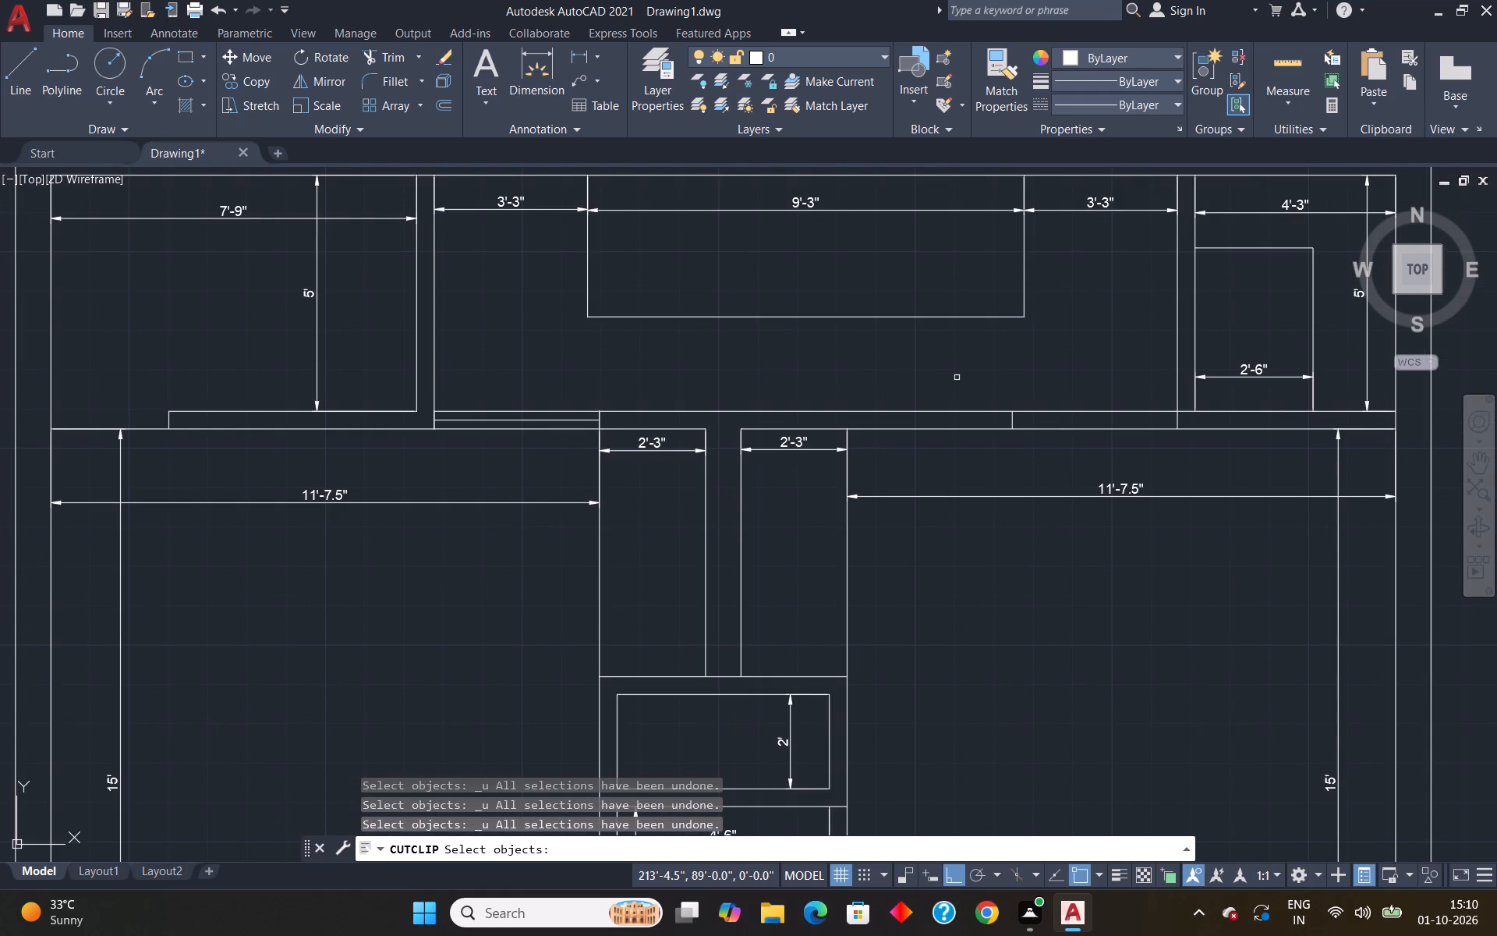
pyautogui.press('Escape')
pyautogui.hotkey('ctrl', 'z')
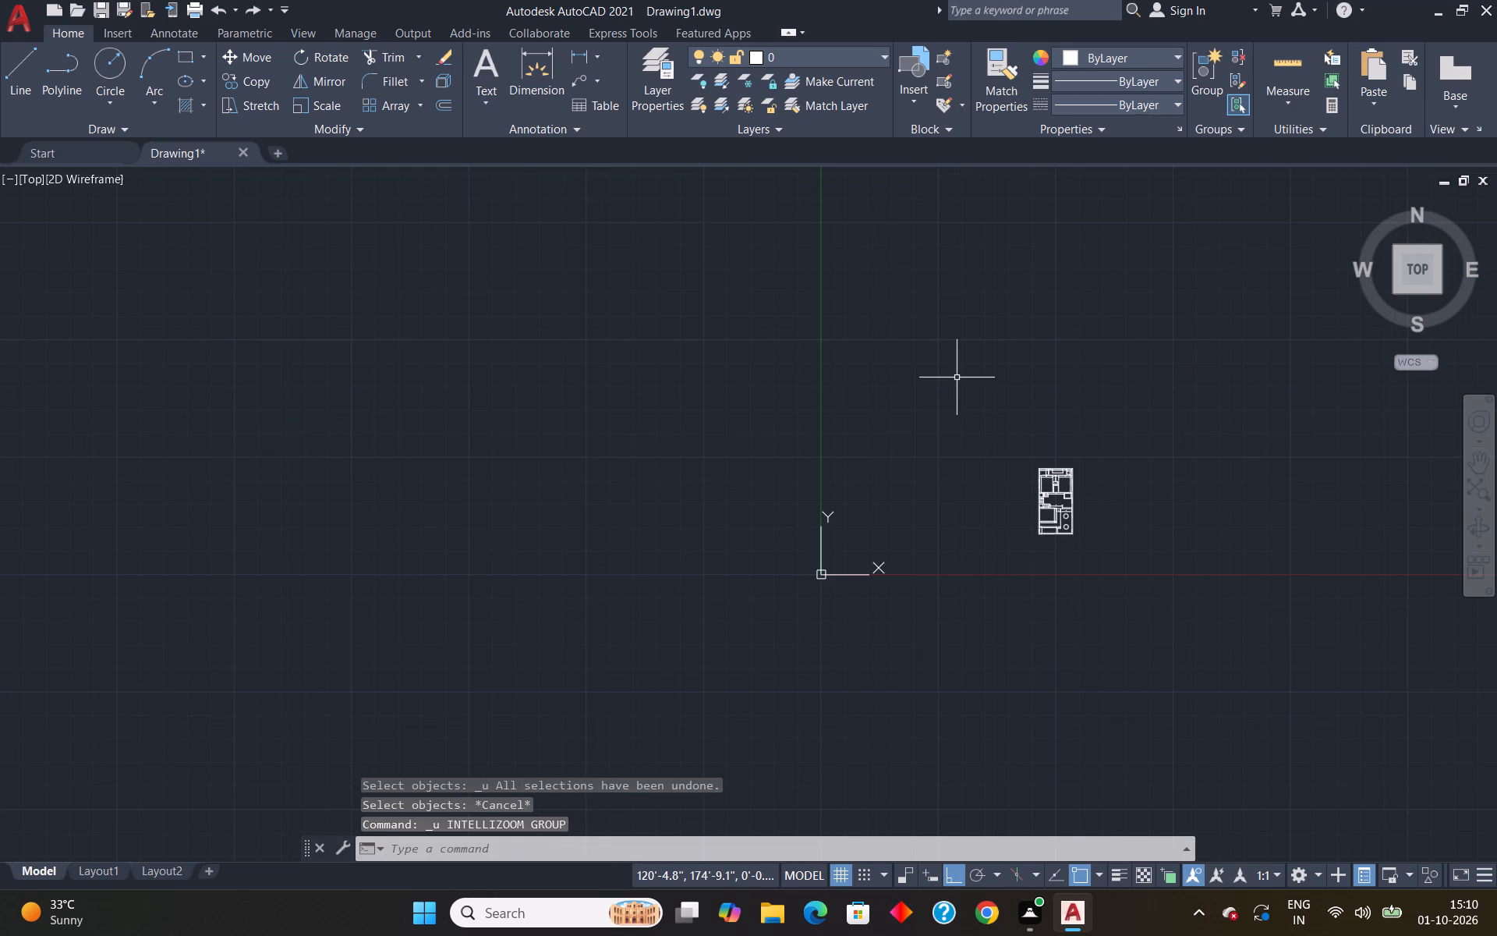
# Copy the 3'-6" window block beside the northwest partition east along the same wall into the opening just west of the northeast room's partition.
pyautogui.scroll(7, 1052, 505)
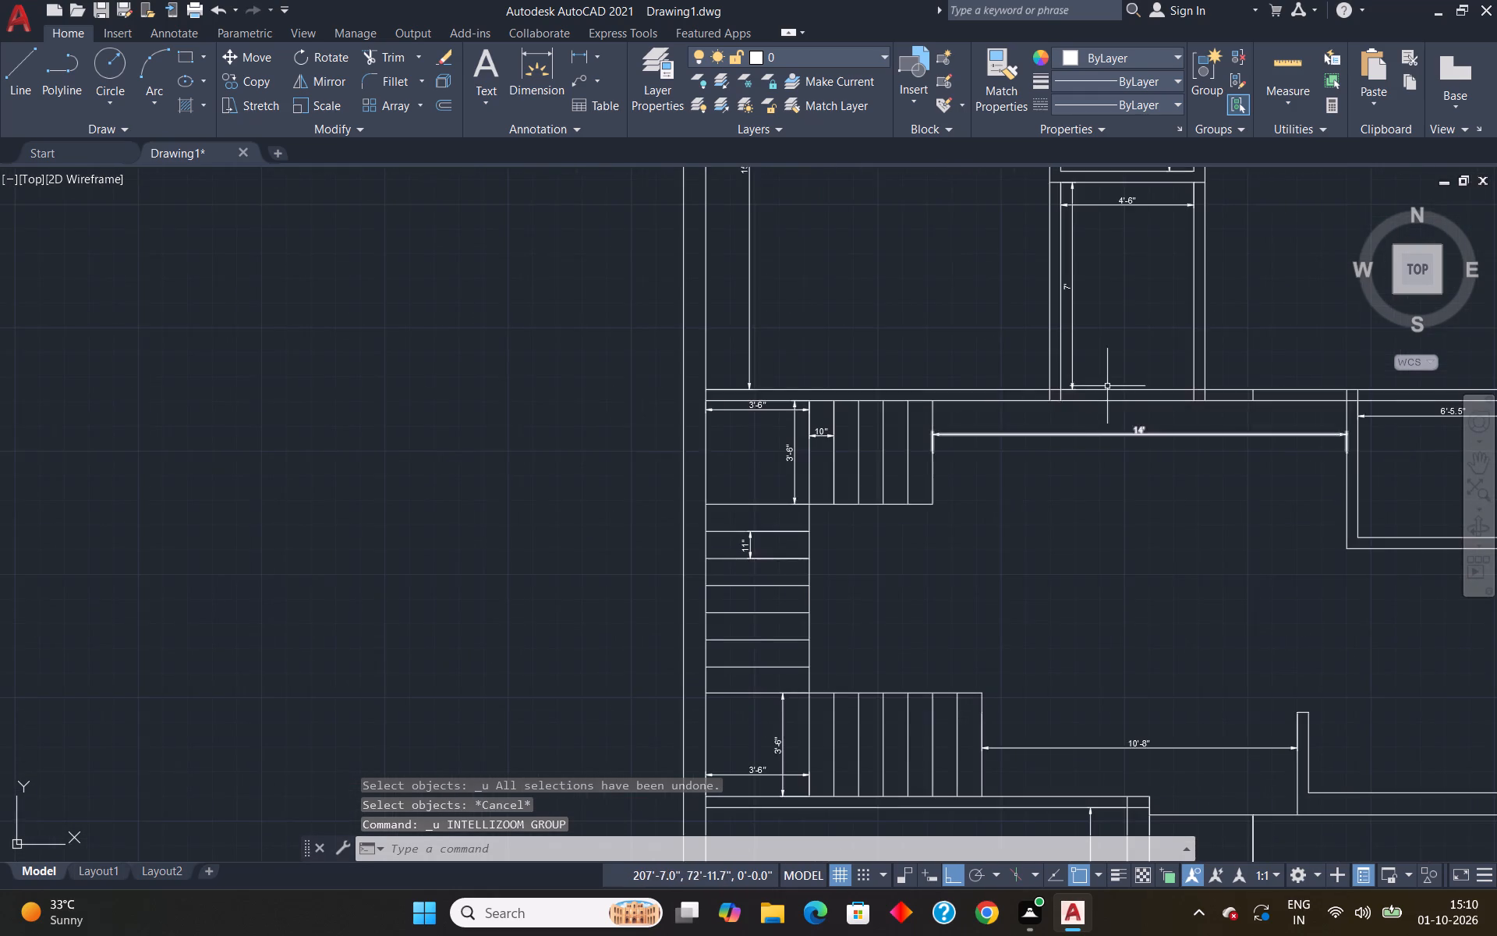
pyautogui.scroll(-3, 1111, 392)
pyautogui.scroll(4, 1164, 282)
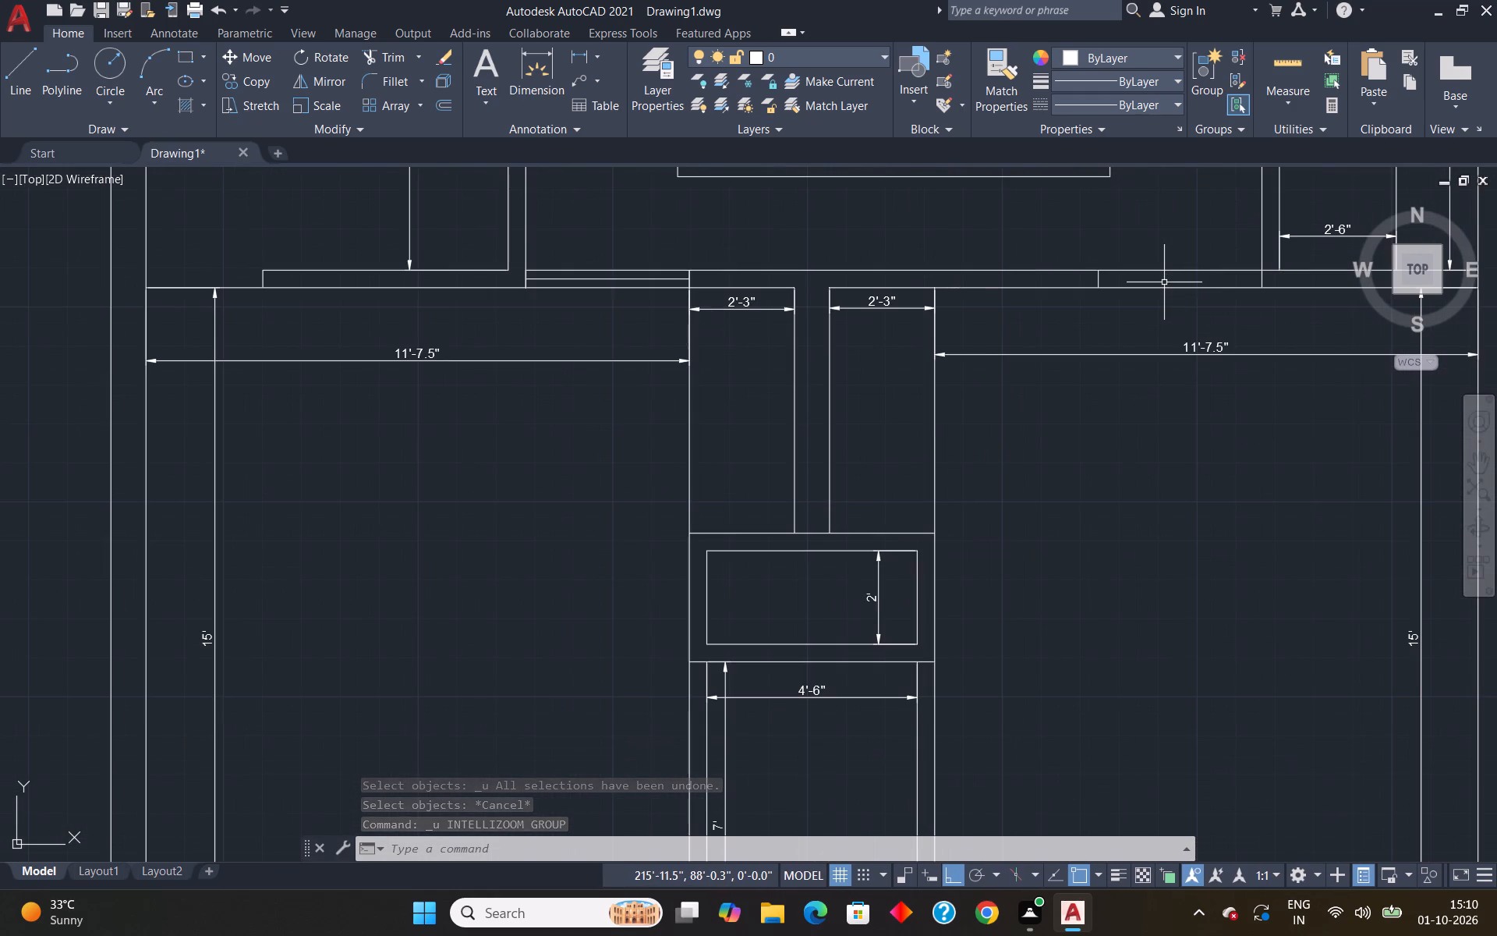
pyautogui.click(642, 280)
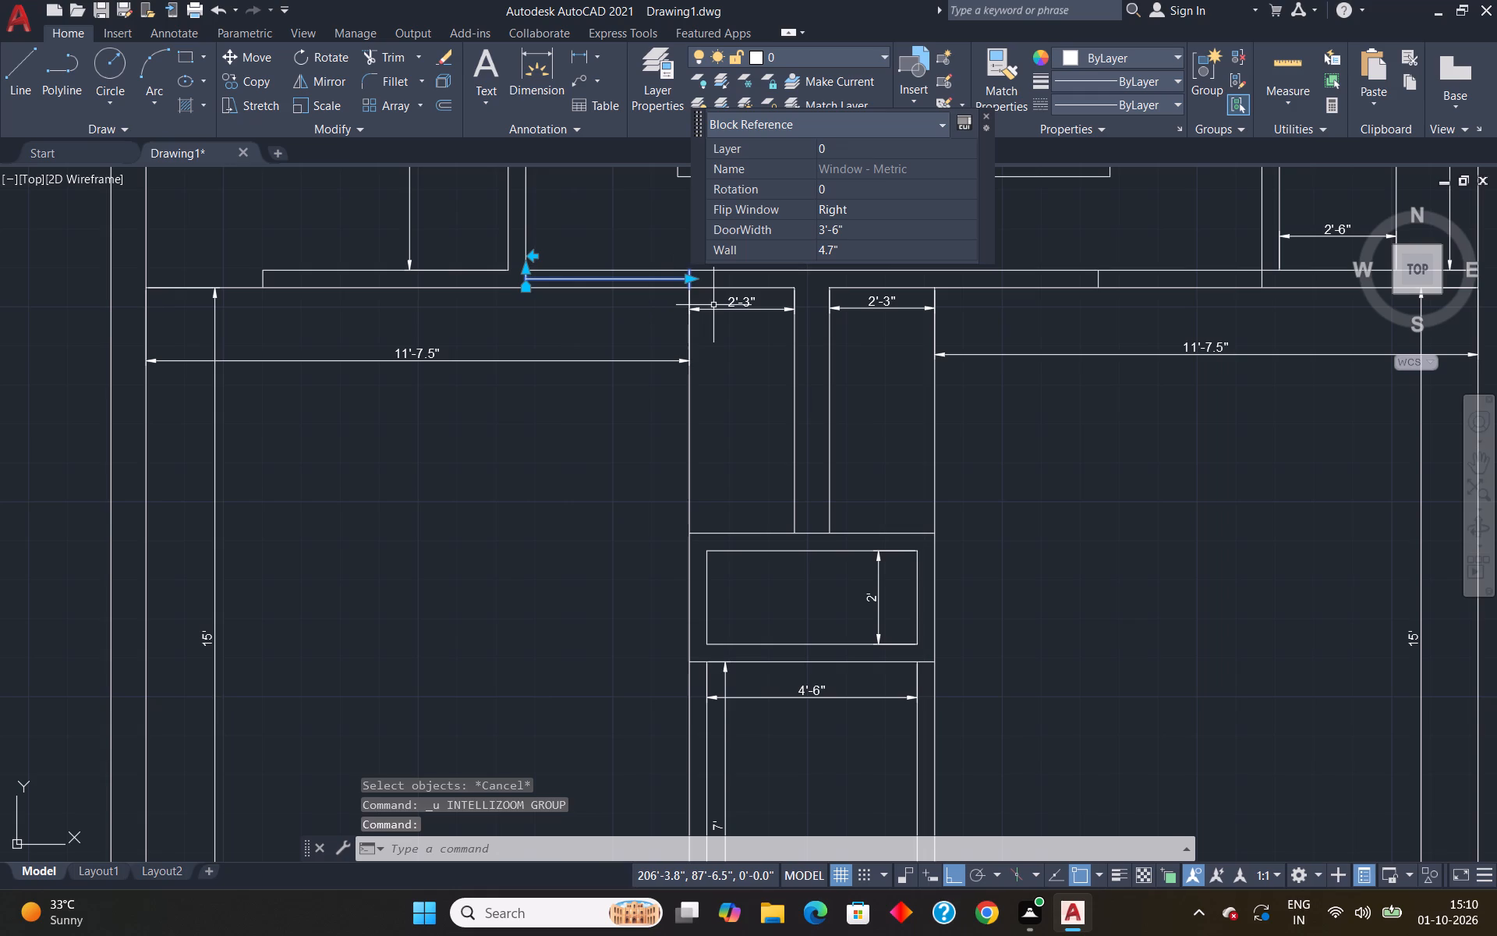
pyautogui.scroll(-4, 713, 305)
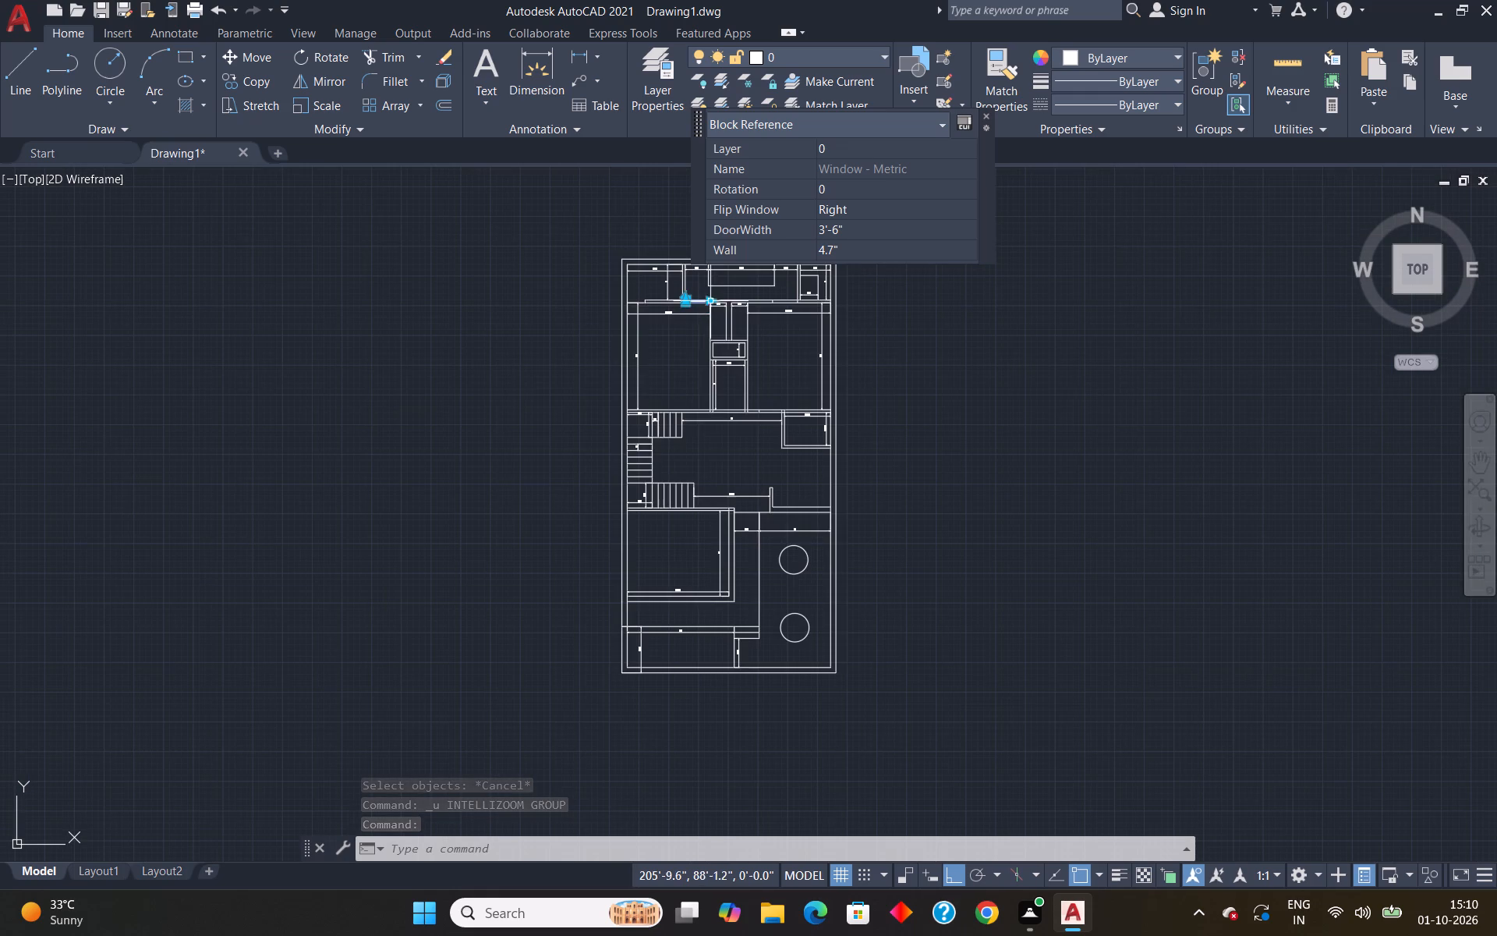
pyautogui.write('co')
pyautogui.press('Return')
pyautogui.scroll(3, 684, 302)
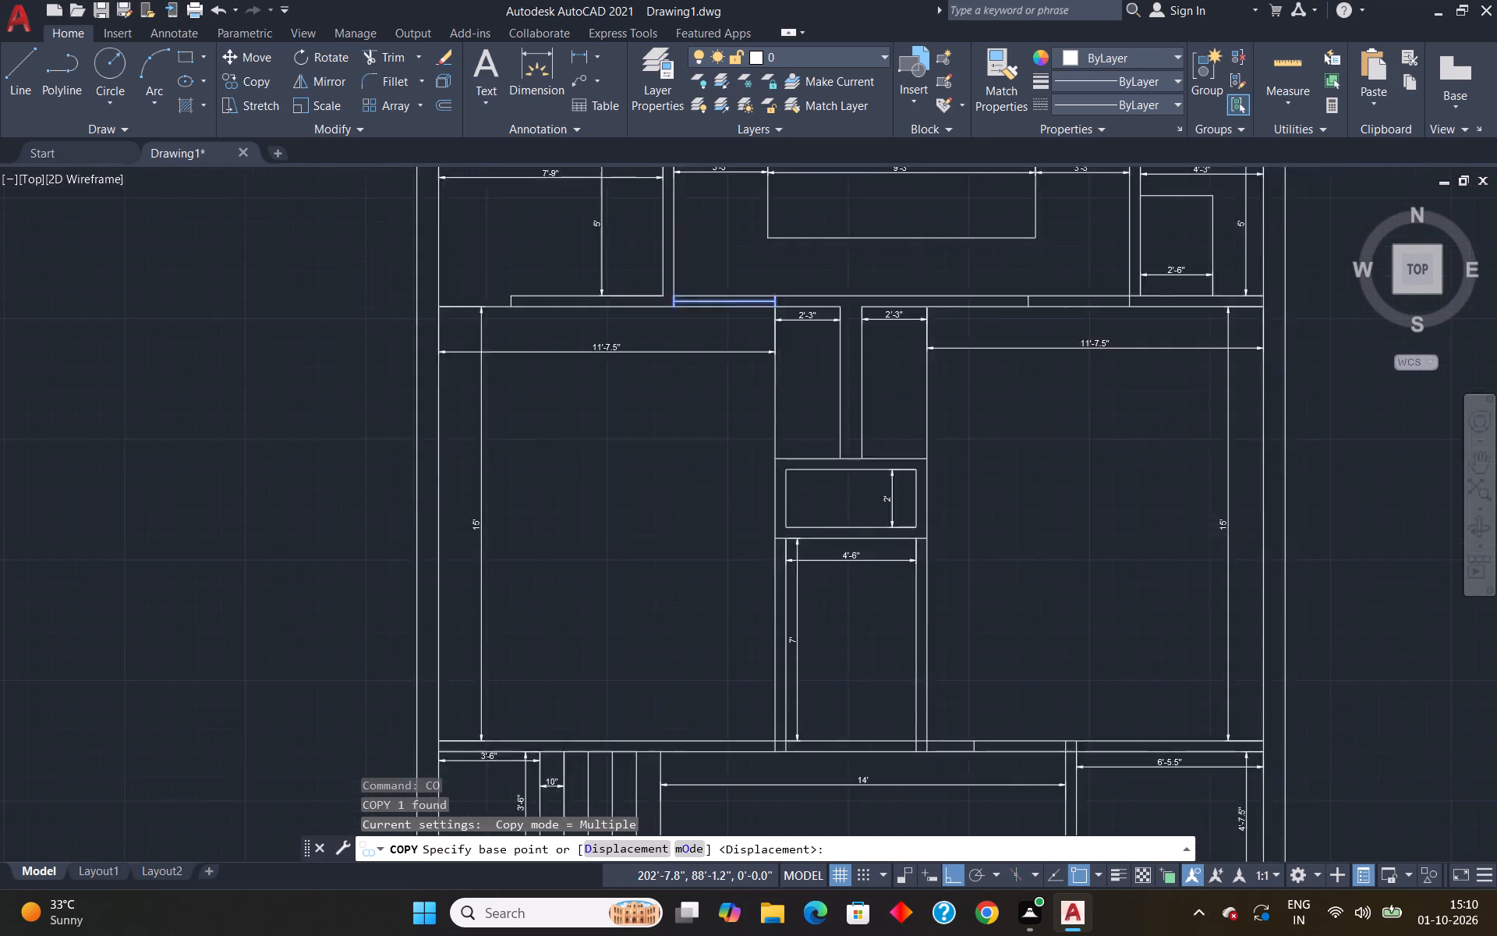
pyautogui.scroll(2, 684, 302)
pyautogui.click(649, 300)
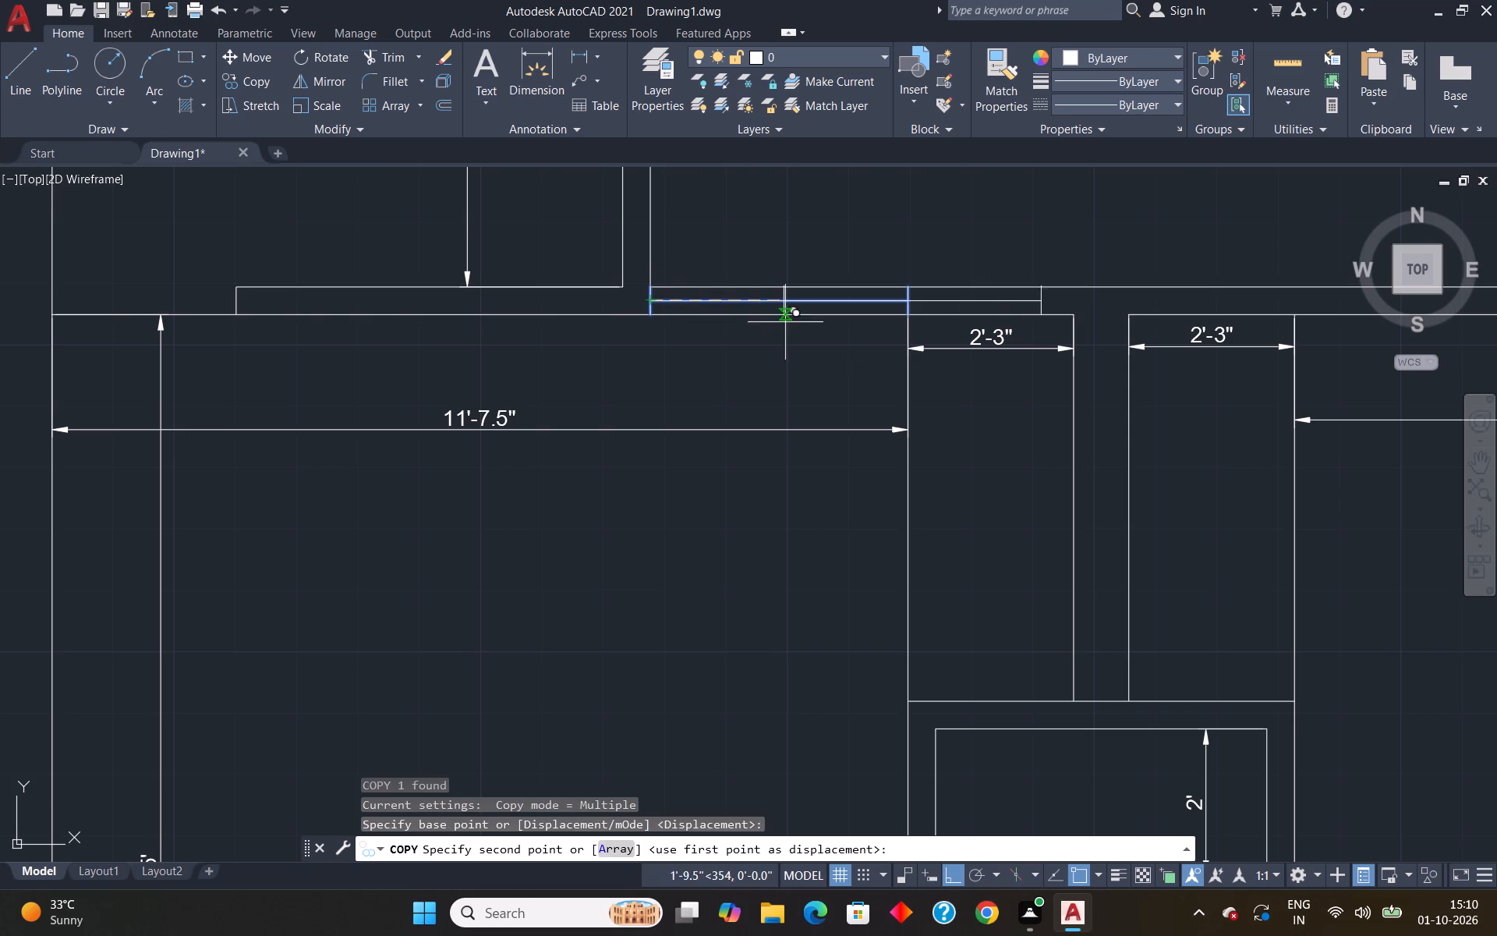
pyautogui.scroll(-5, 791, 322)
pyautogui.scroll(3, 874, 330)
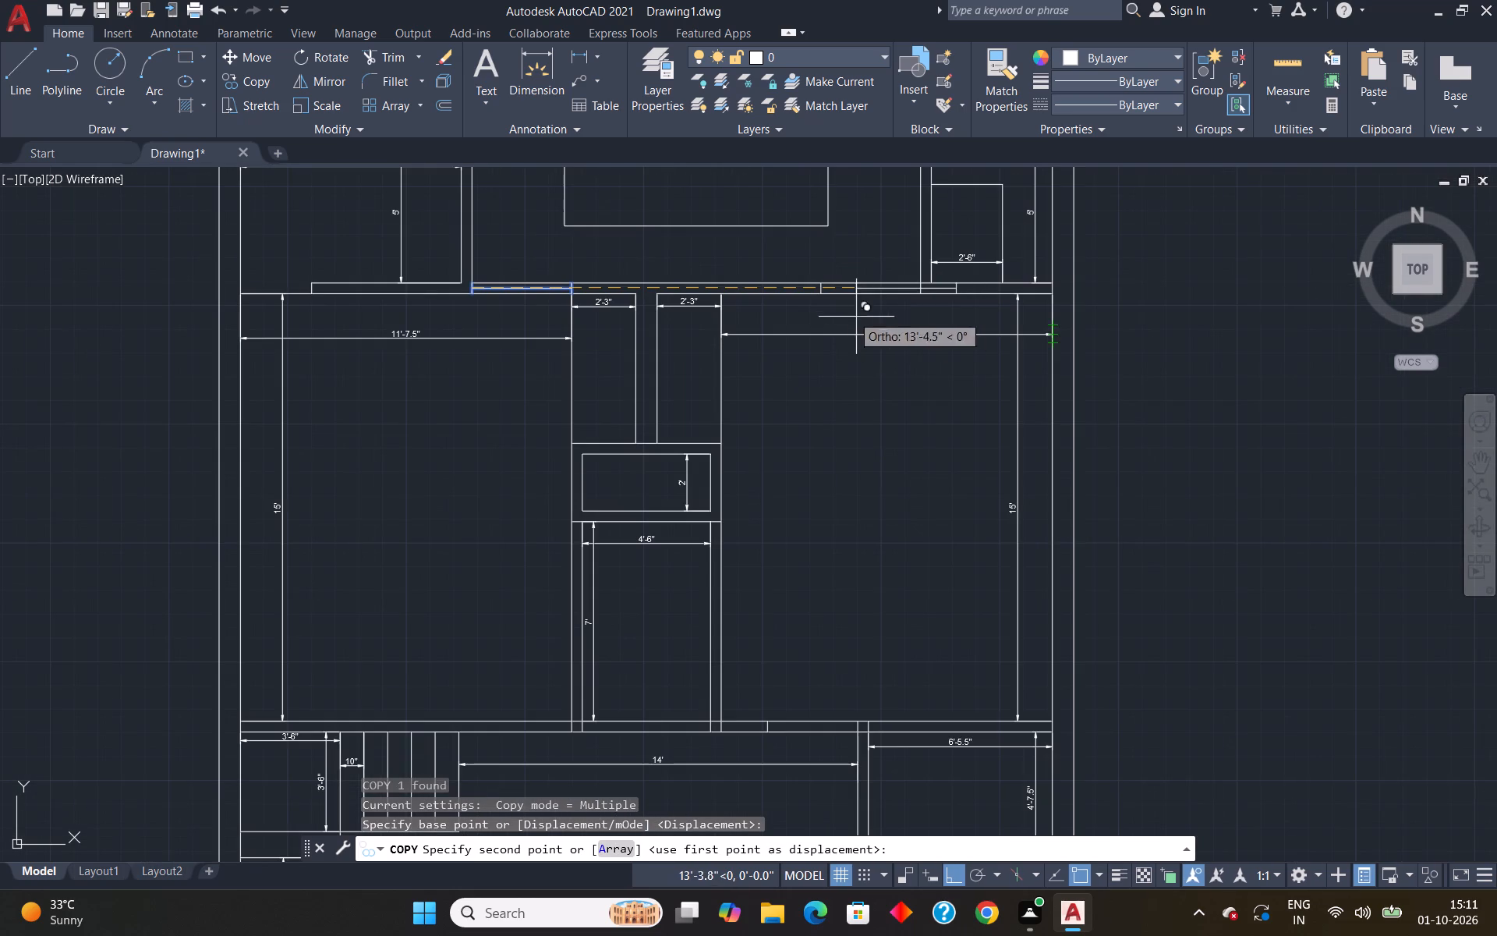
pyautogui.scroll(5, 820, 296)
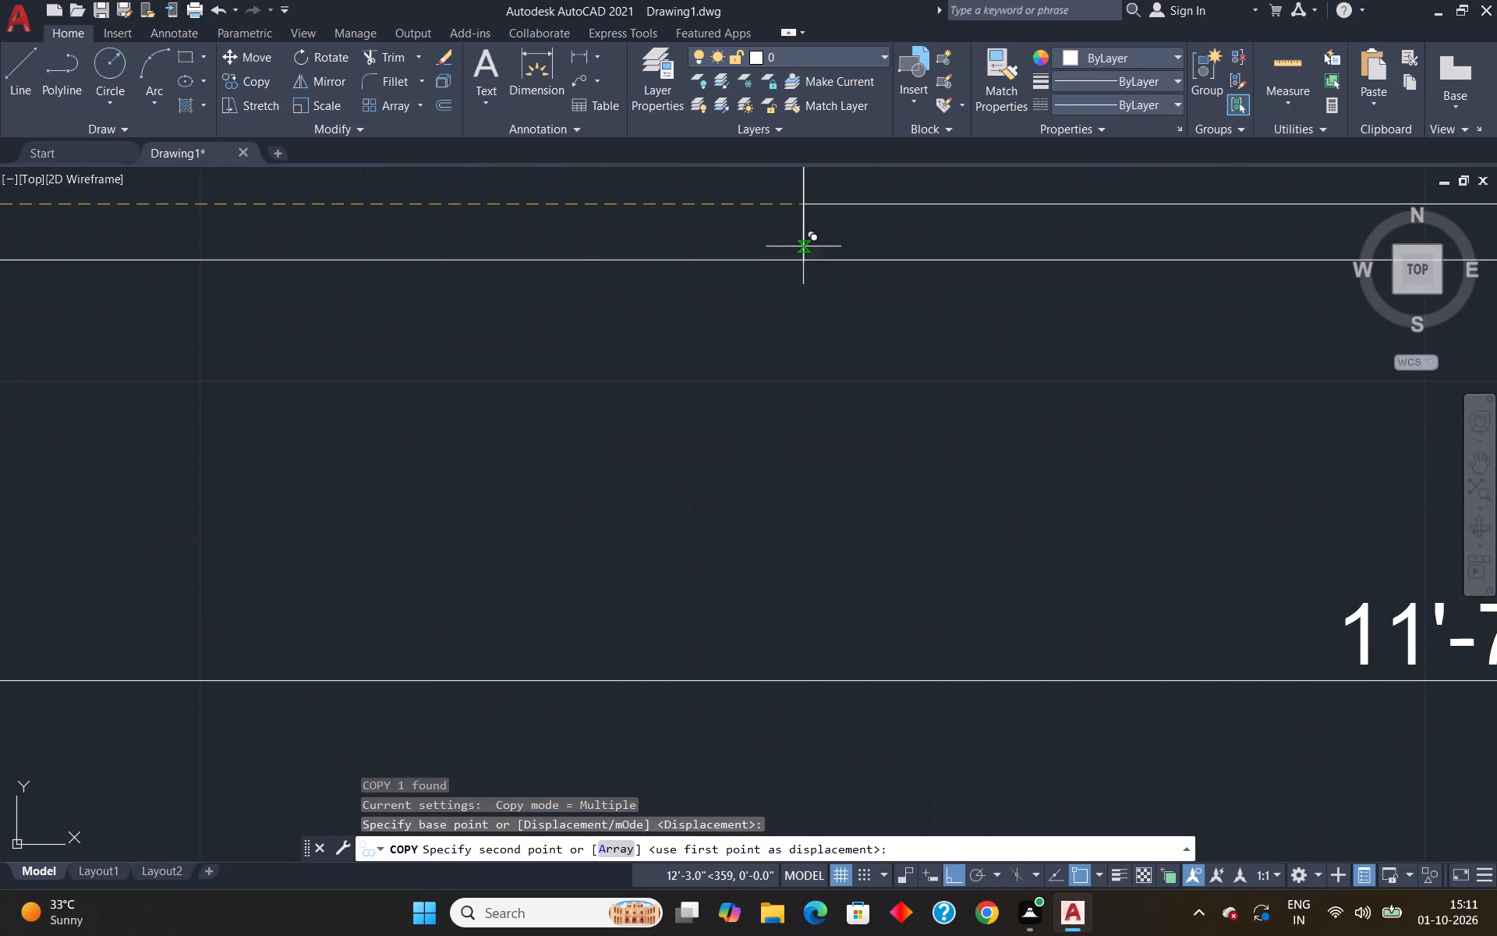
pyautogui.scroll(-2, 815, 219)
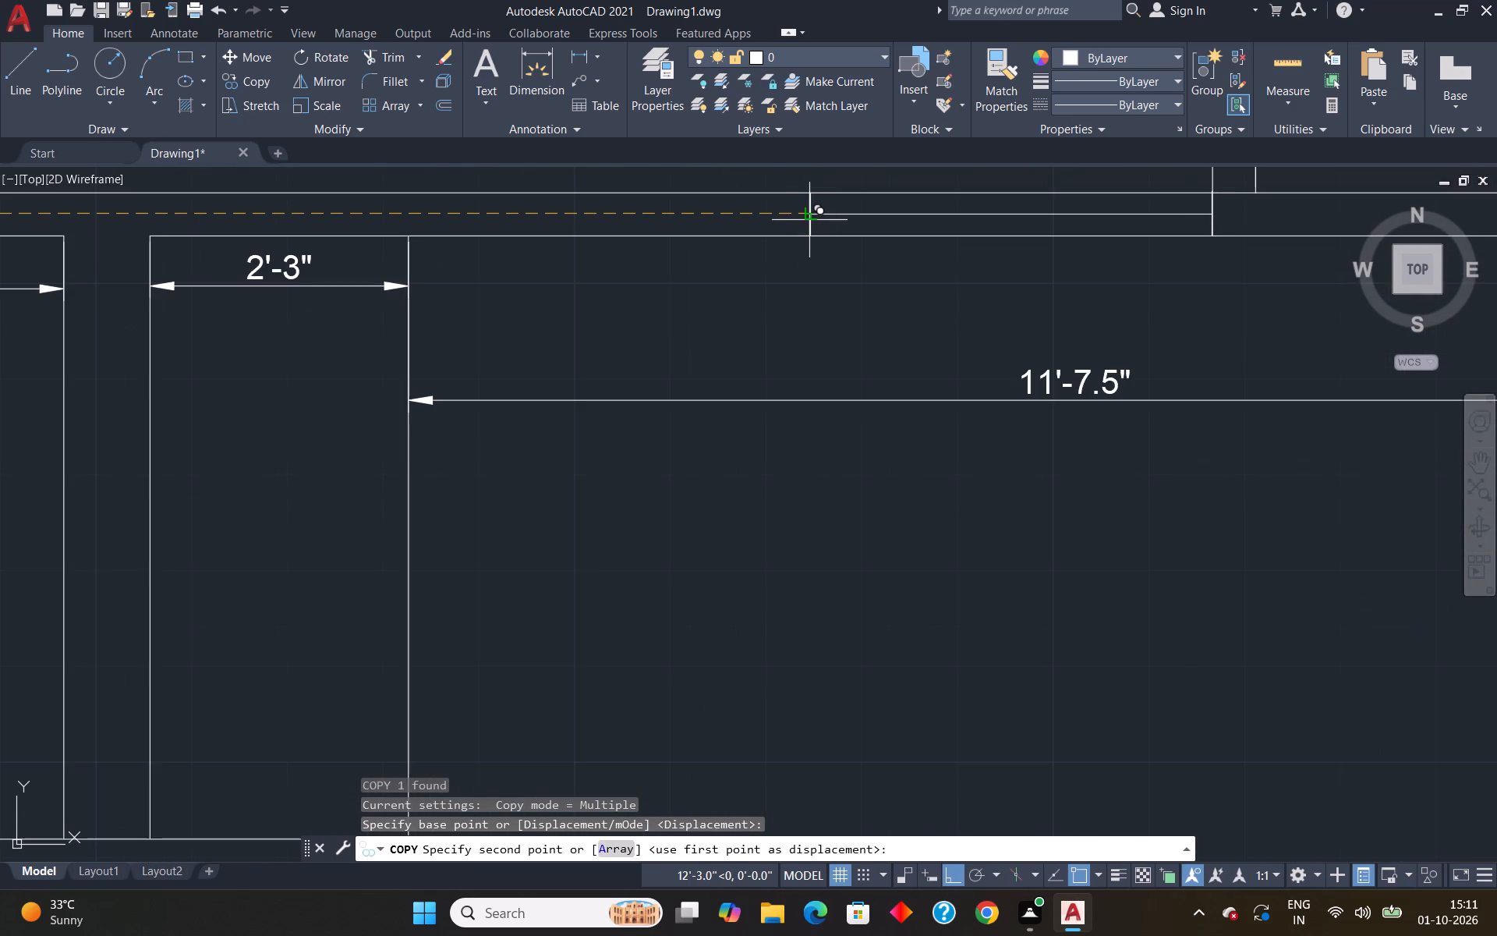
pyautogui.scroll(1, 808, 214)
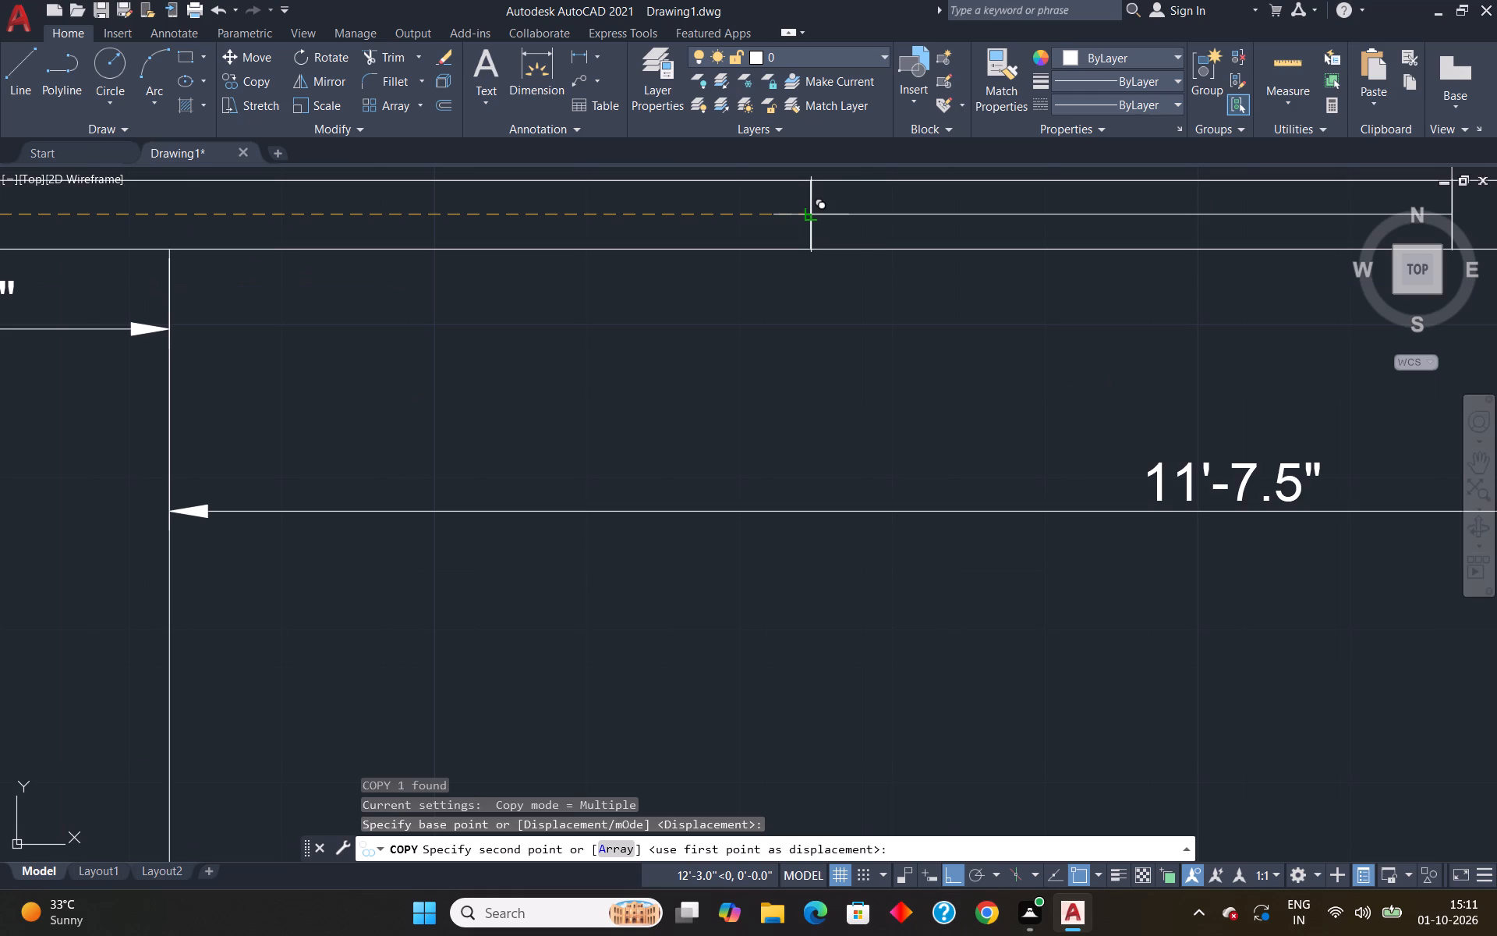
pyautogui.click(809, 218)
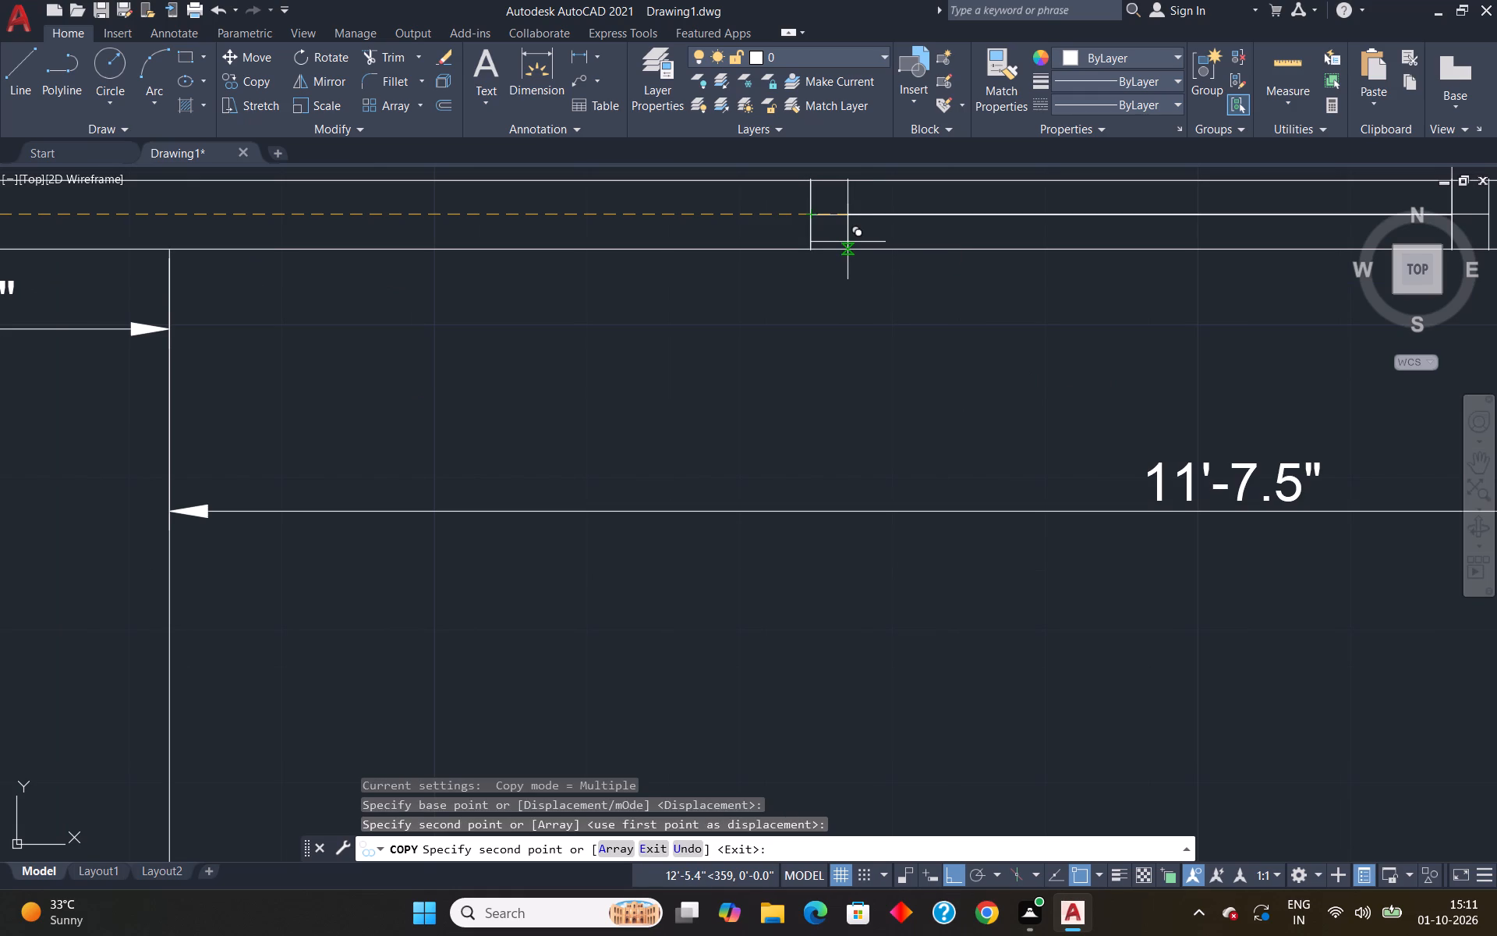
pyautogui.press('Escape')
pyautogui.scroll(-3, 848, 243)
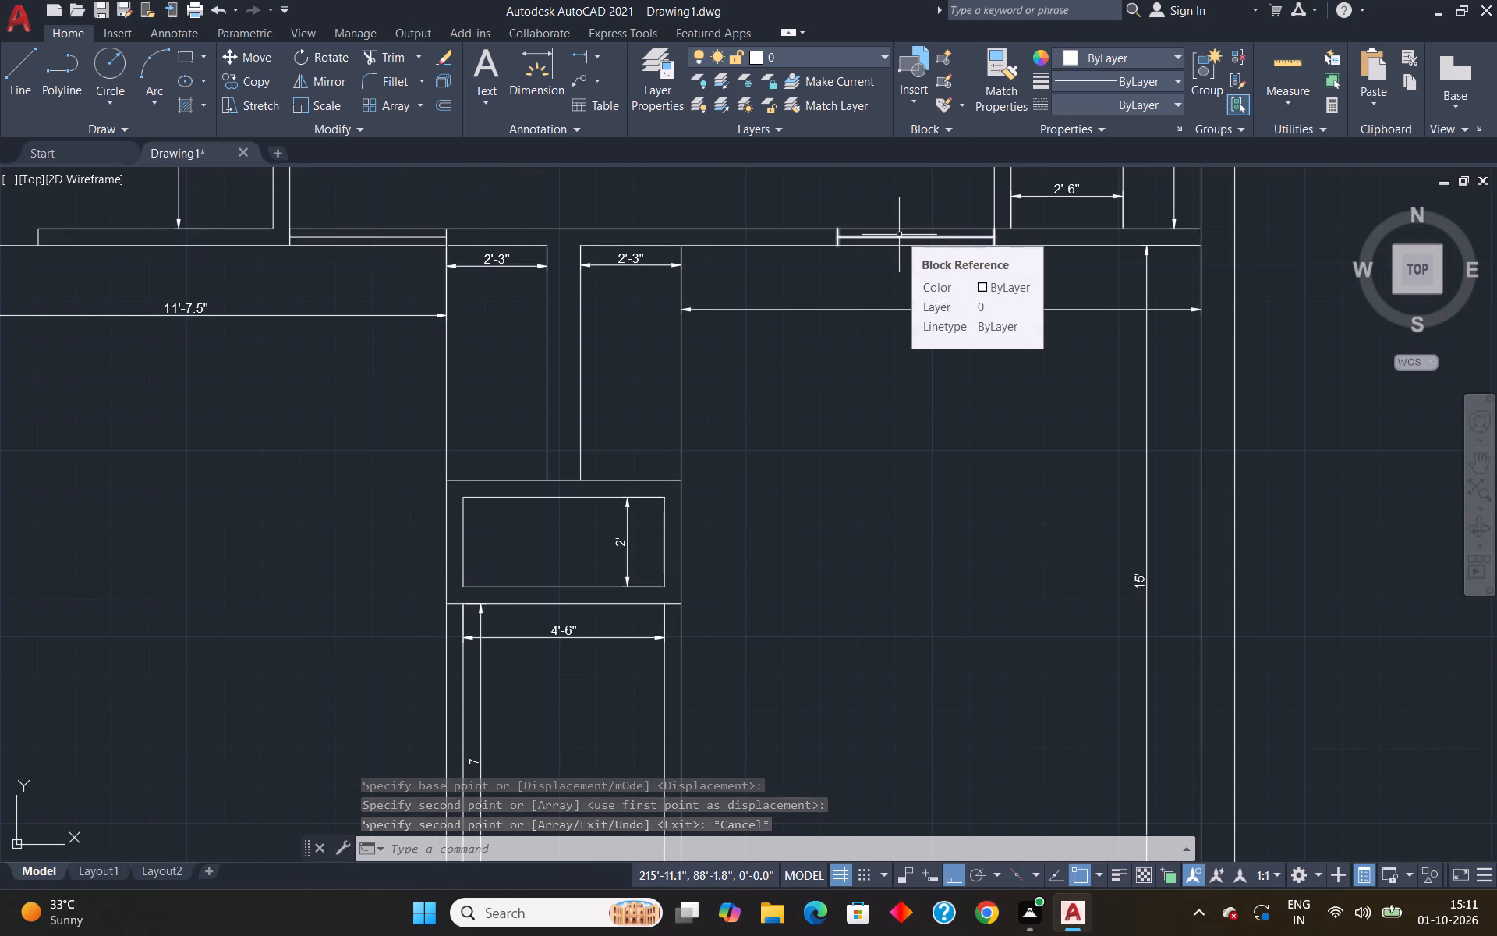
pyautogui.scroll(3, 896, 232)
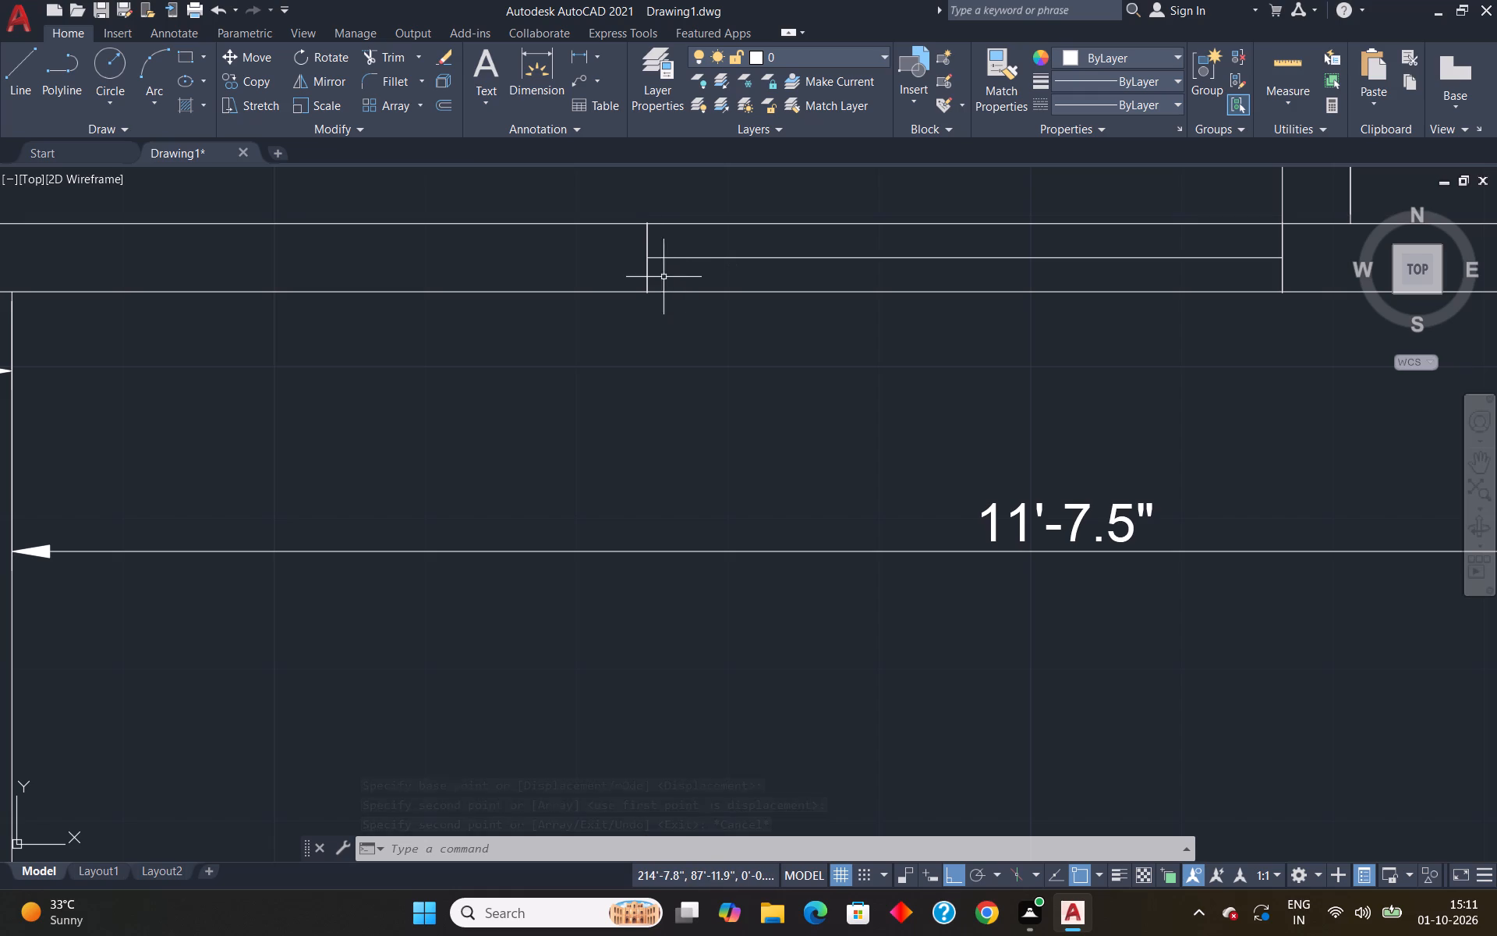
# Examine the southwest room's south wall and the rest of the plan for further opening locations.
pyautogui.scroll(-6, 649, 281)
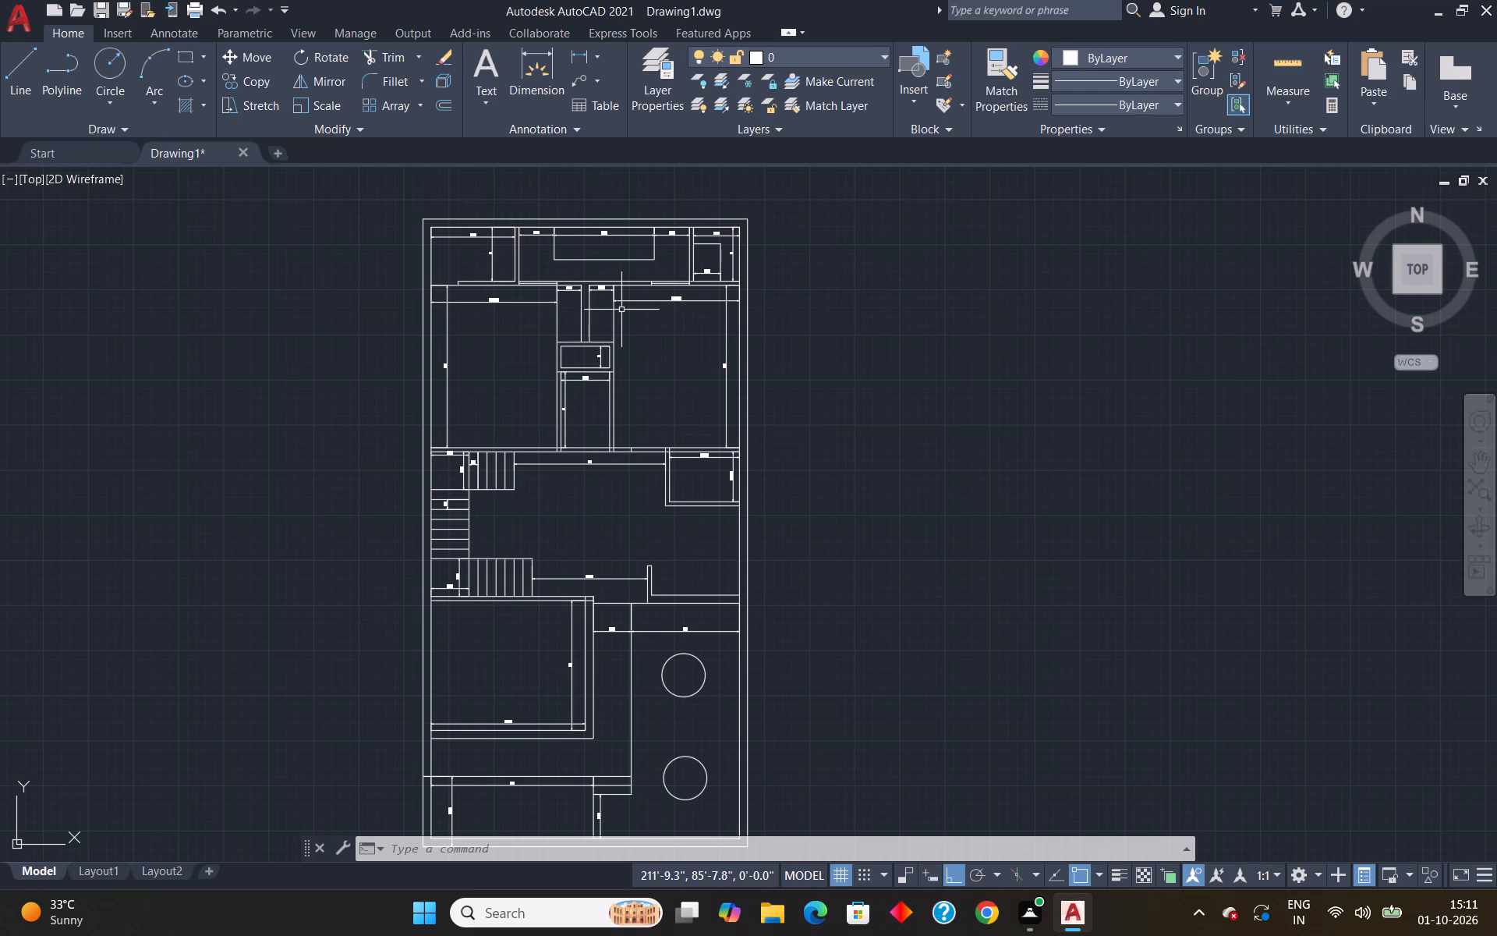
pyautogui.scroll(-3, 679, 355)
pyautogui.scroll(4, 639, 434)
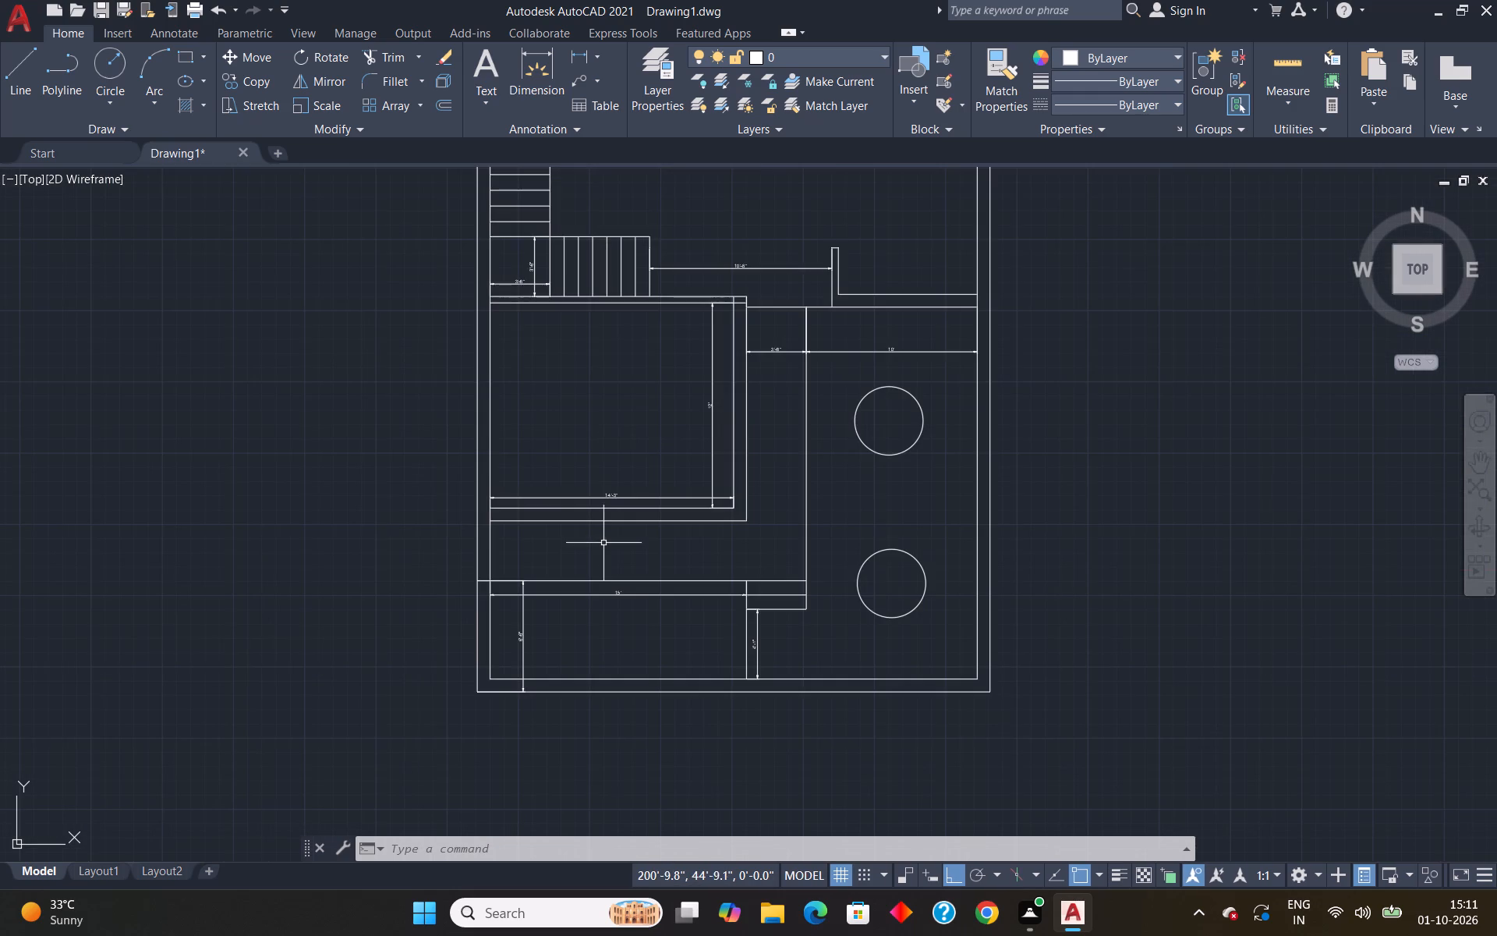
pyautogui.scroll(3, 596, 531)
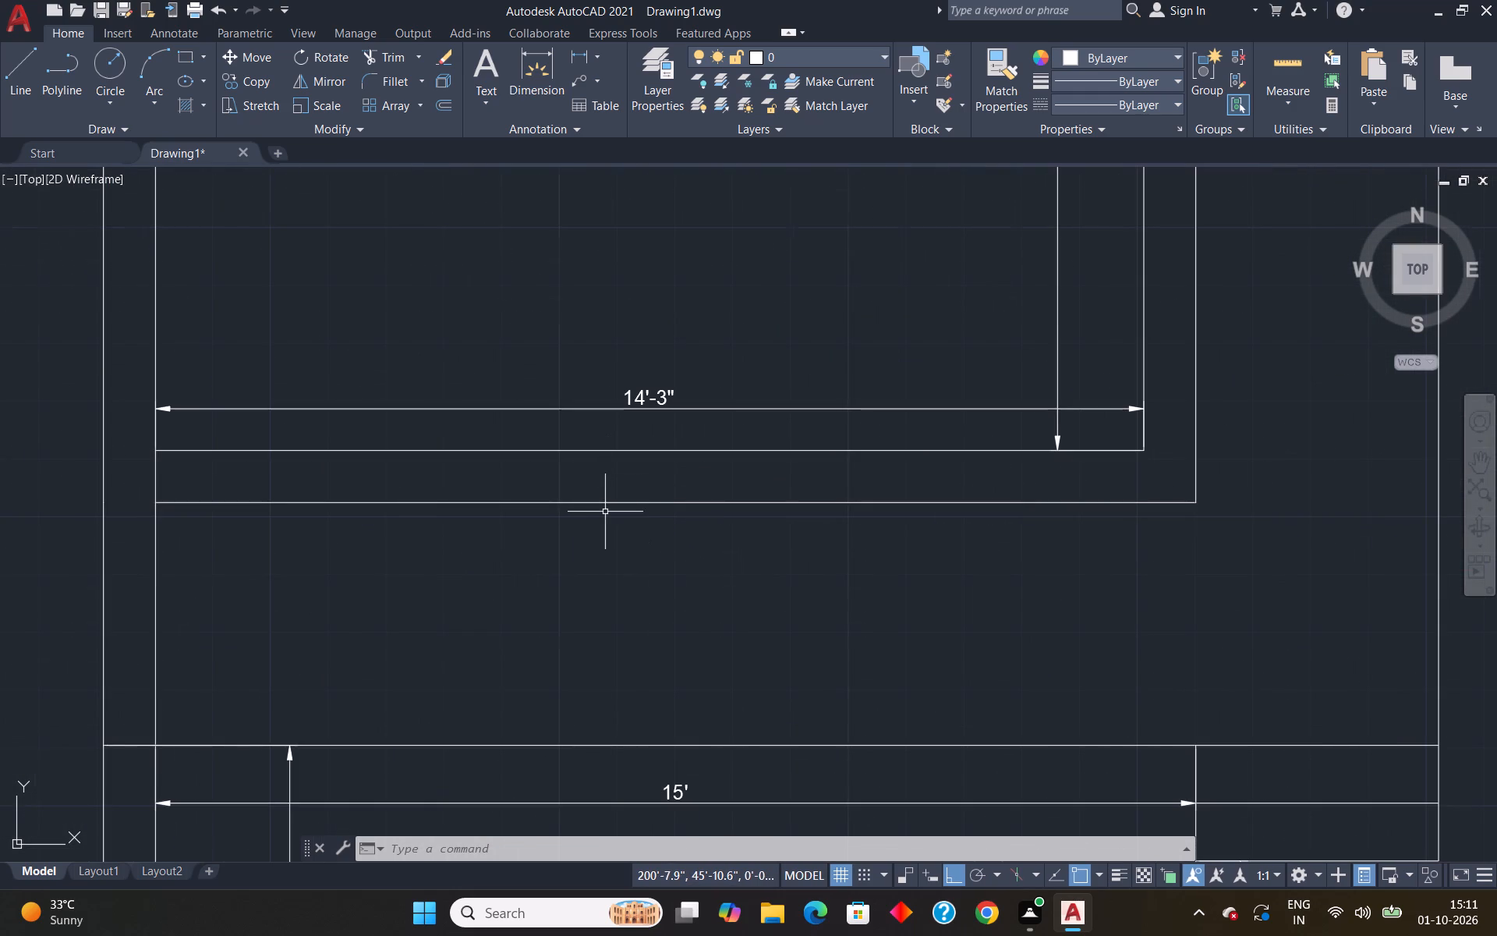
pyautogui.scroll(-3, 606, 512)
pyautogui.scroll(2, 596, 515)
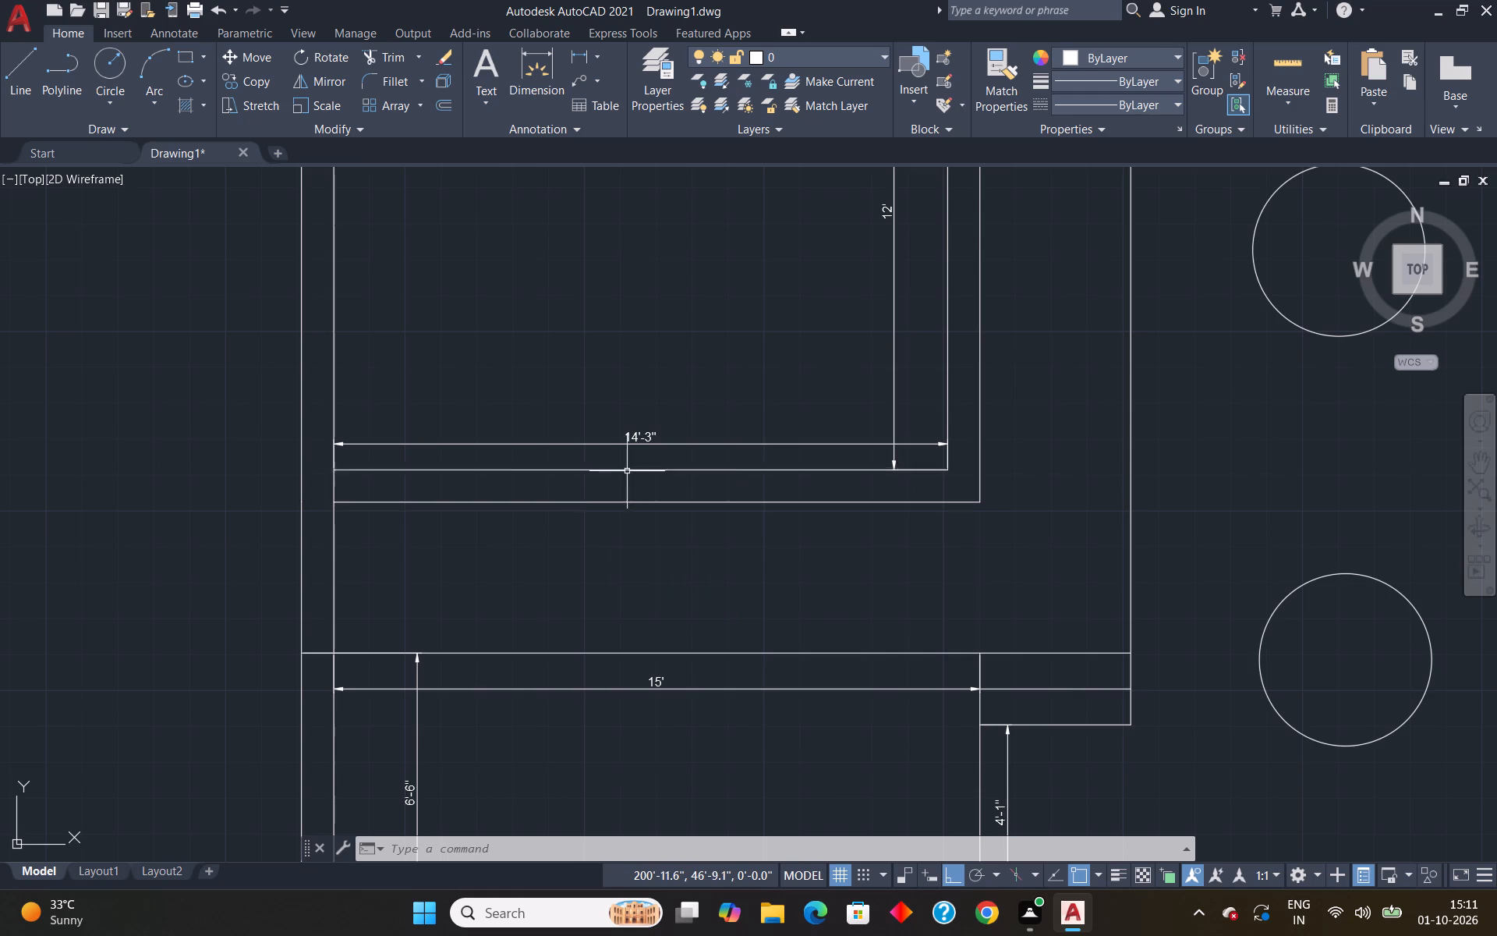
pyautogui.scroll(-3, 628, 471)
pyautogui.scroll(-2, 623, 364)
pyautogui.scroll(3, 608, 283)
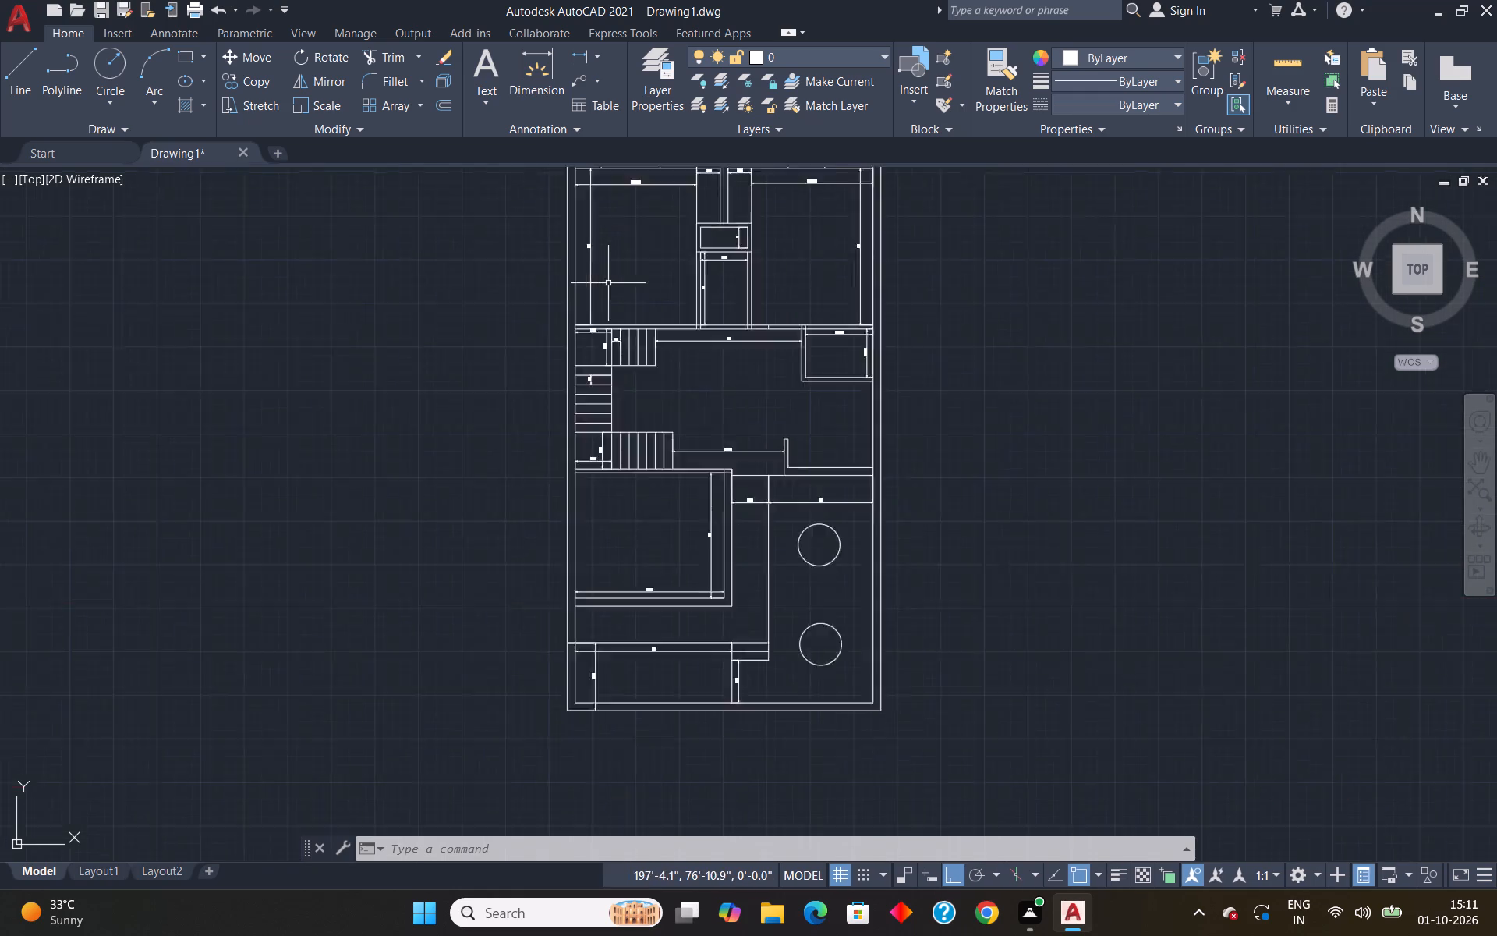
# Draw a jamb line across the south wall of the 15' deep western room, 3'6" west of the central 4'-6" room's outer west wall face.
pyautogui.scroll(1, 608, 283)
pyautogui.scroll(2, 783, 379)
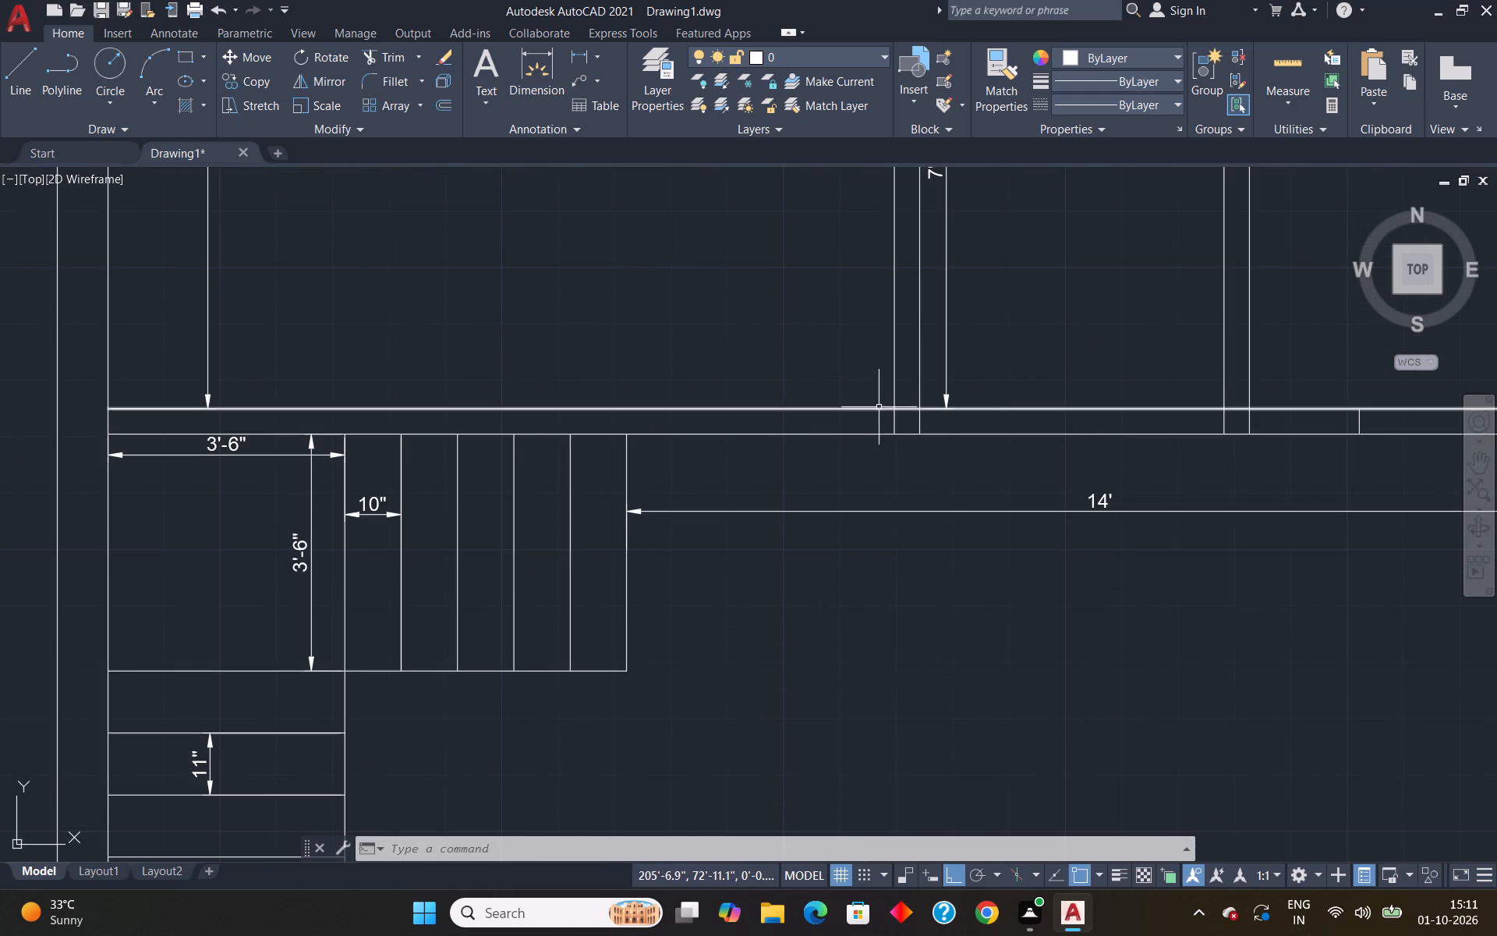
pyautogui.press('l')
pyautogui.press('Return')
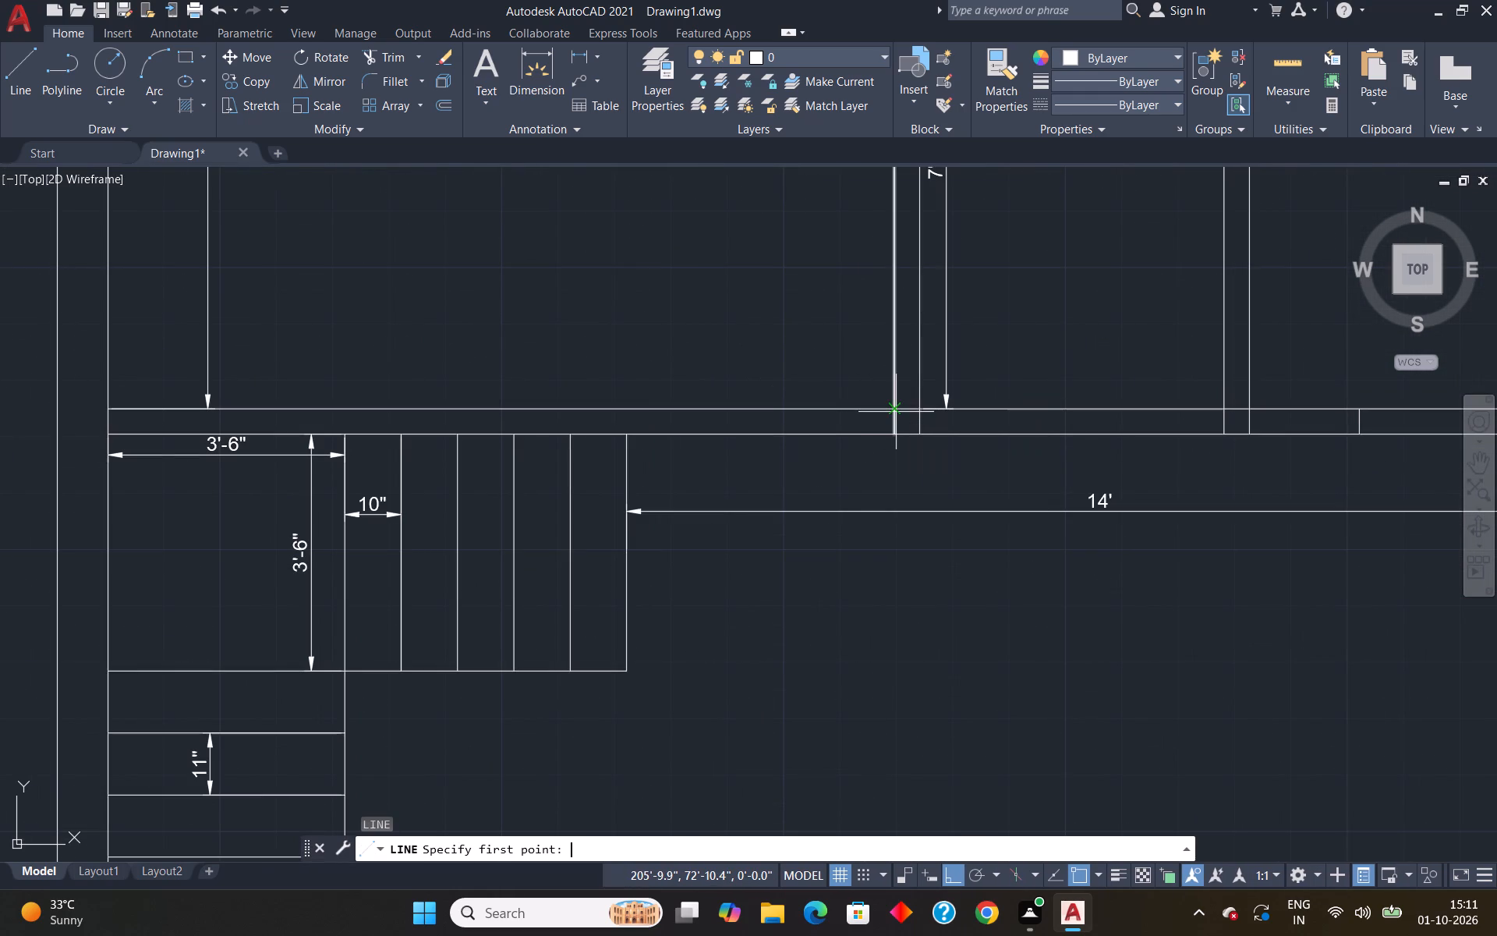
pyautogui.write('tk')
pyautogui.press('Return')
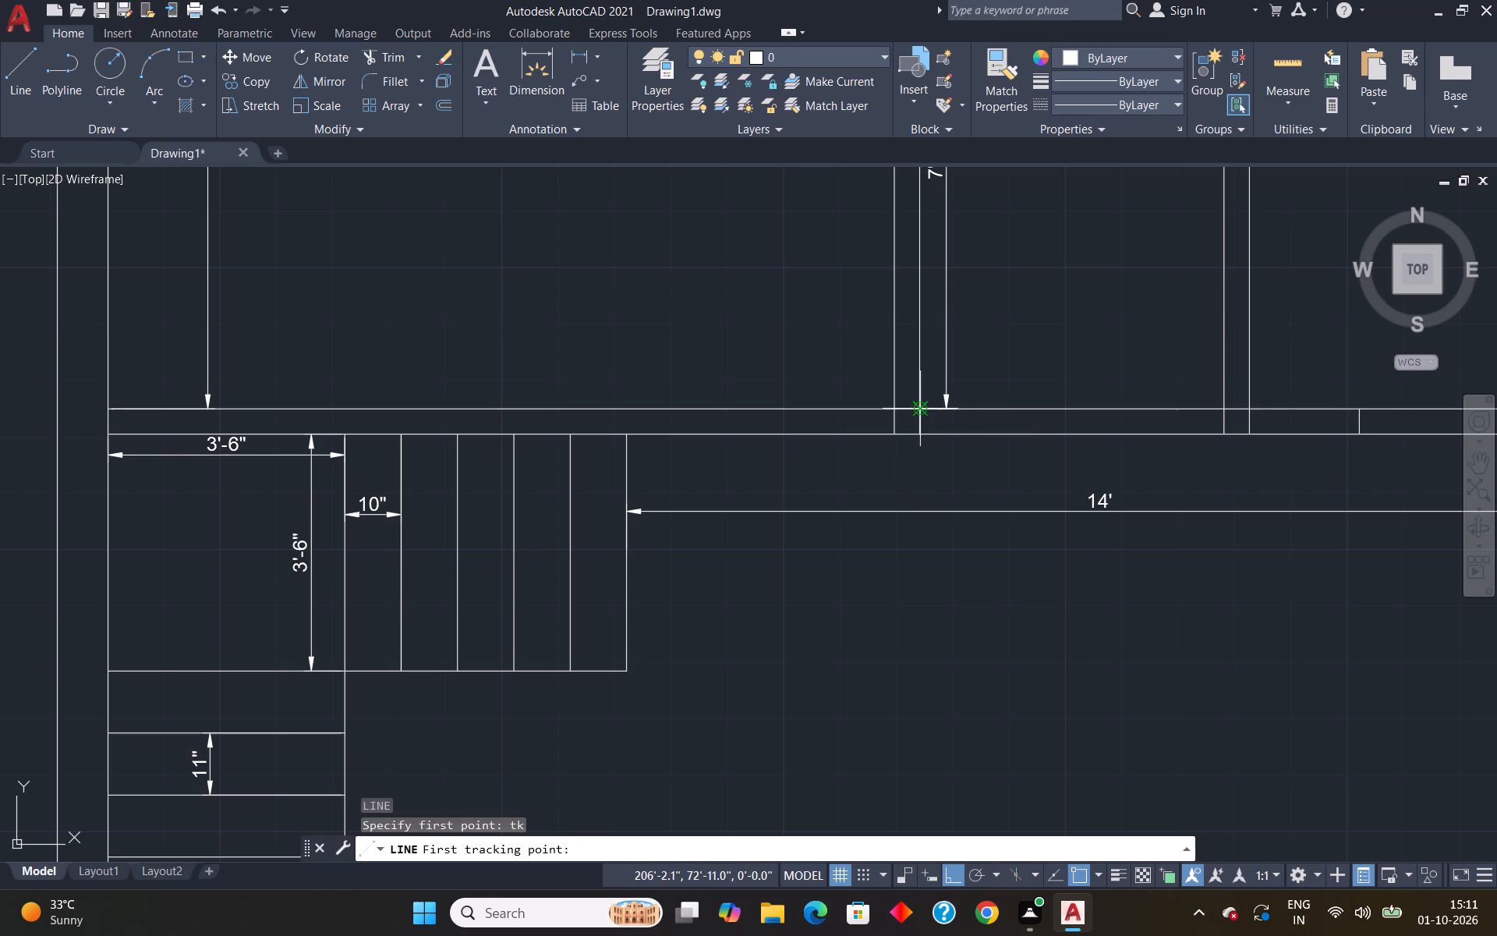
pyautogui.click(891, 409)
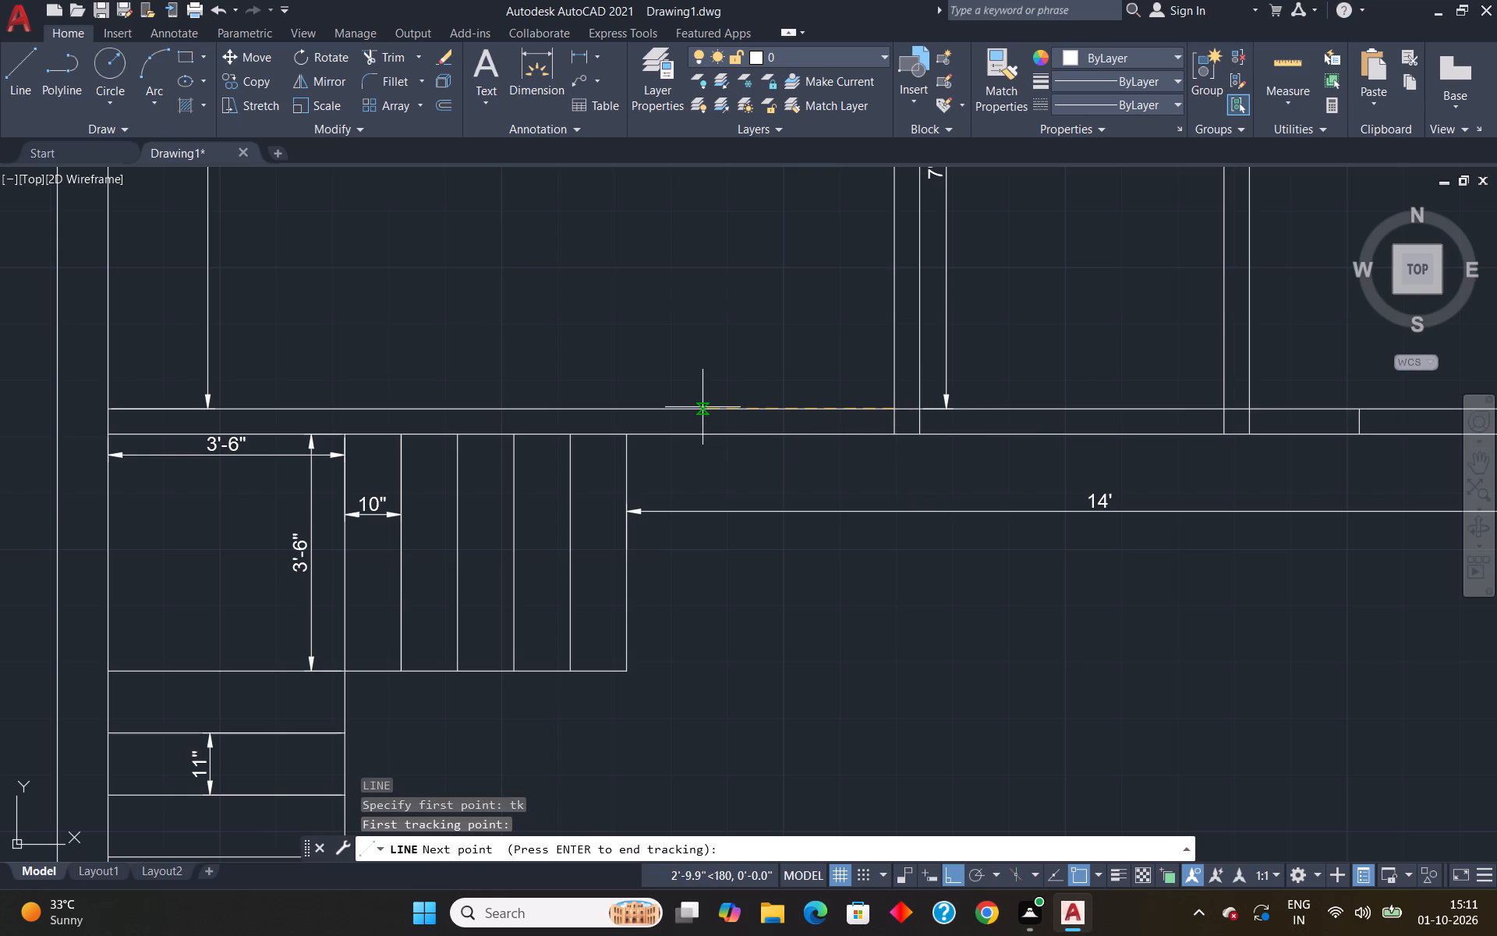
pyautogui.write('3\'6"')
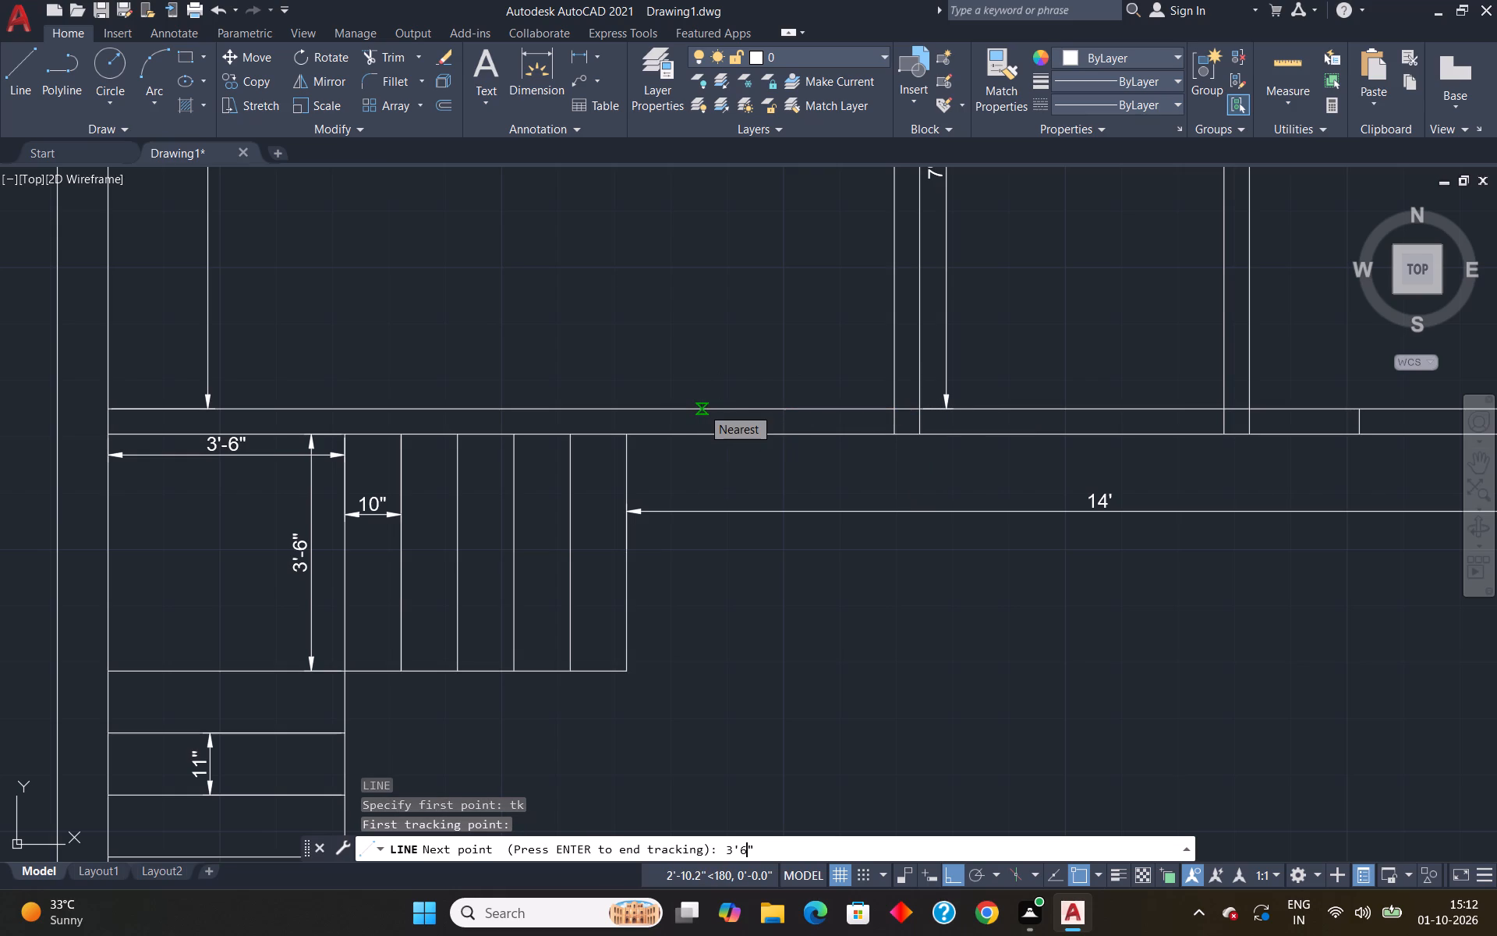
pyautogui.press('Return')
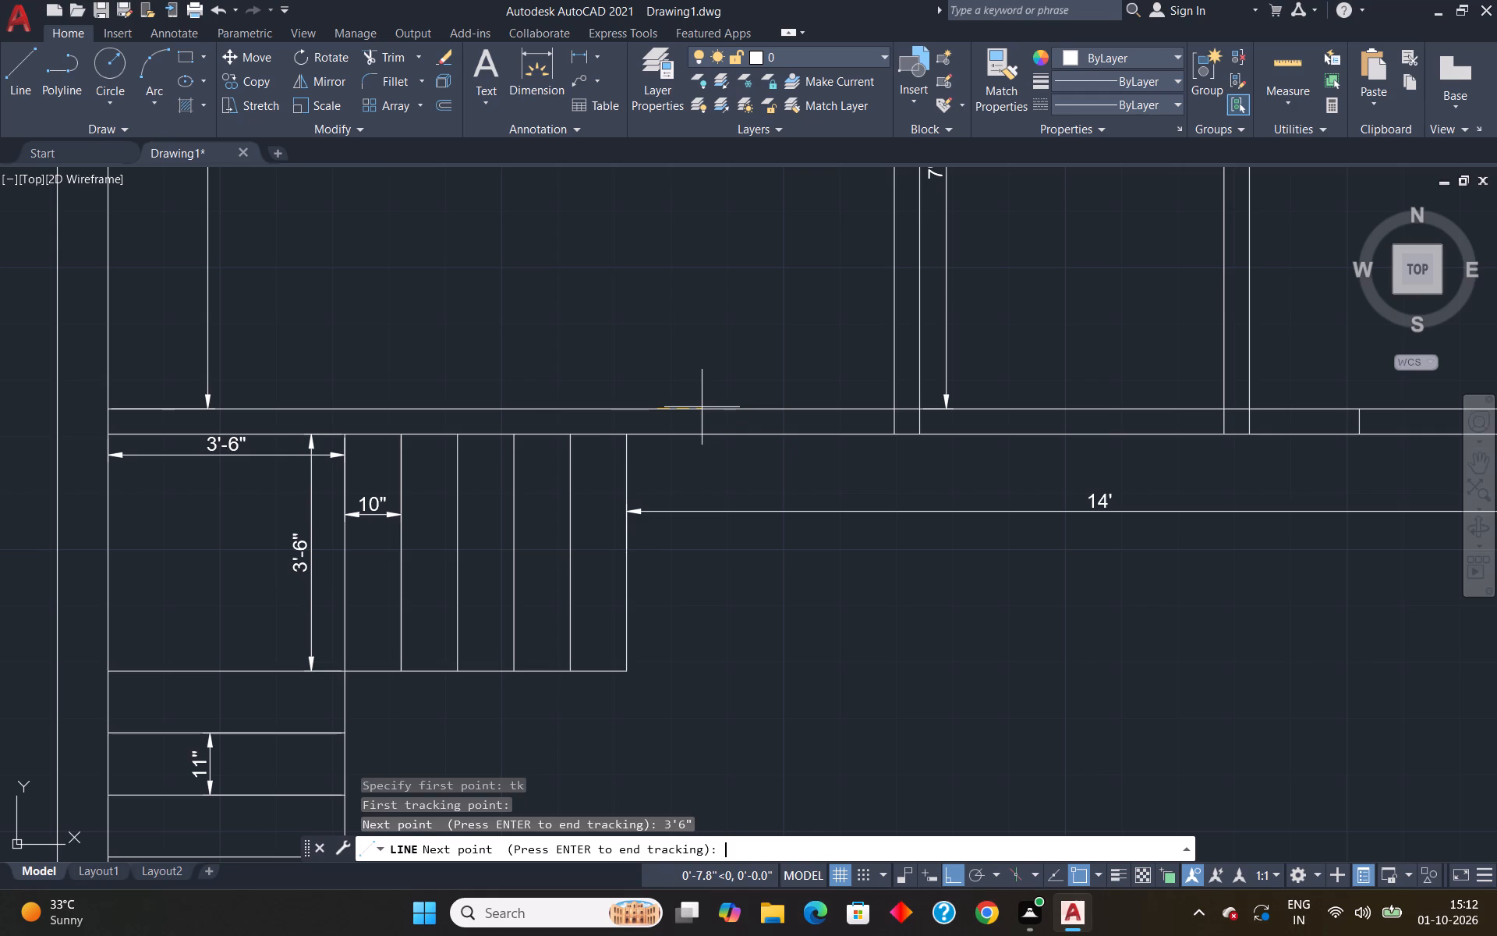
pyautogui.press('Return')
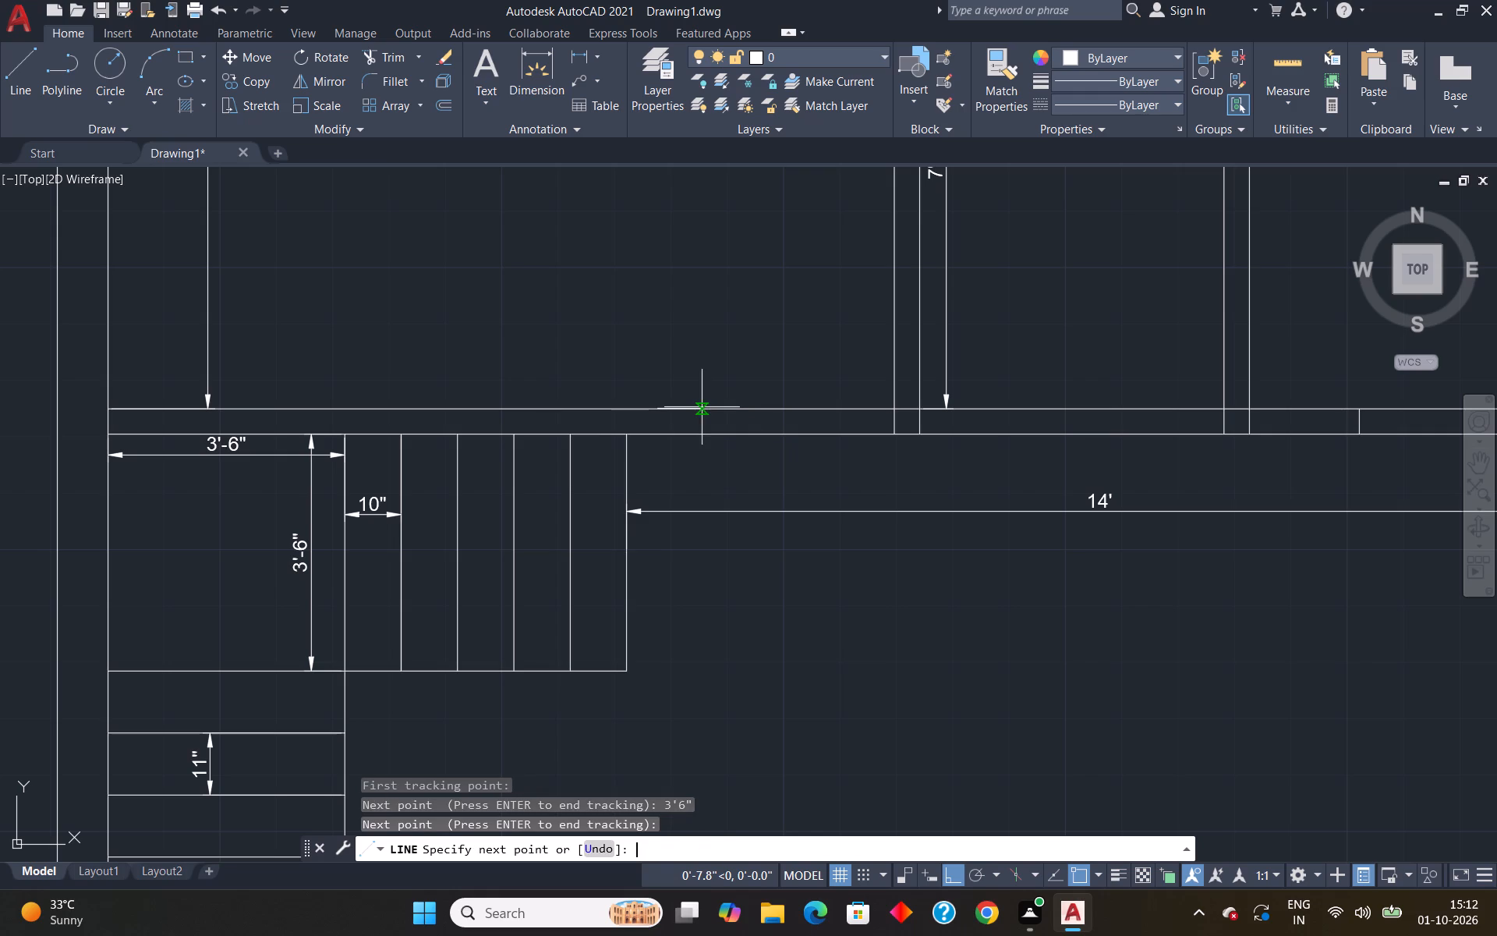
pyautogui.click(659, 429)
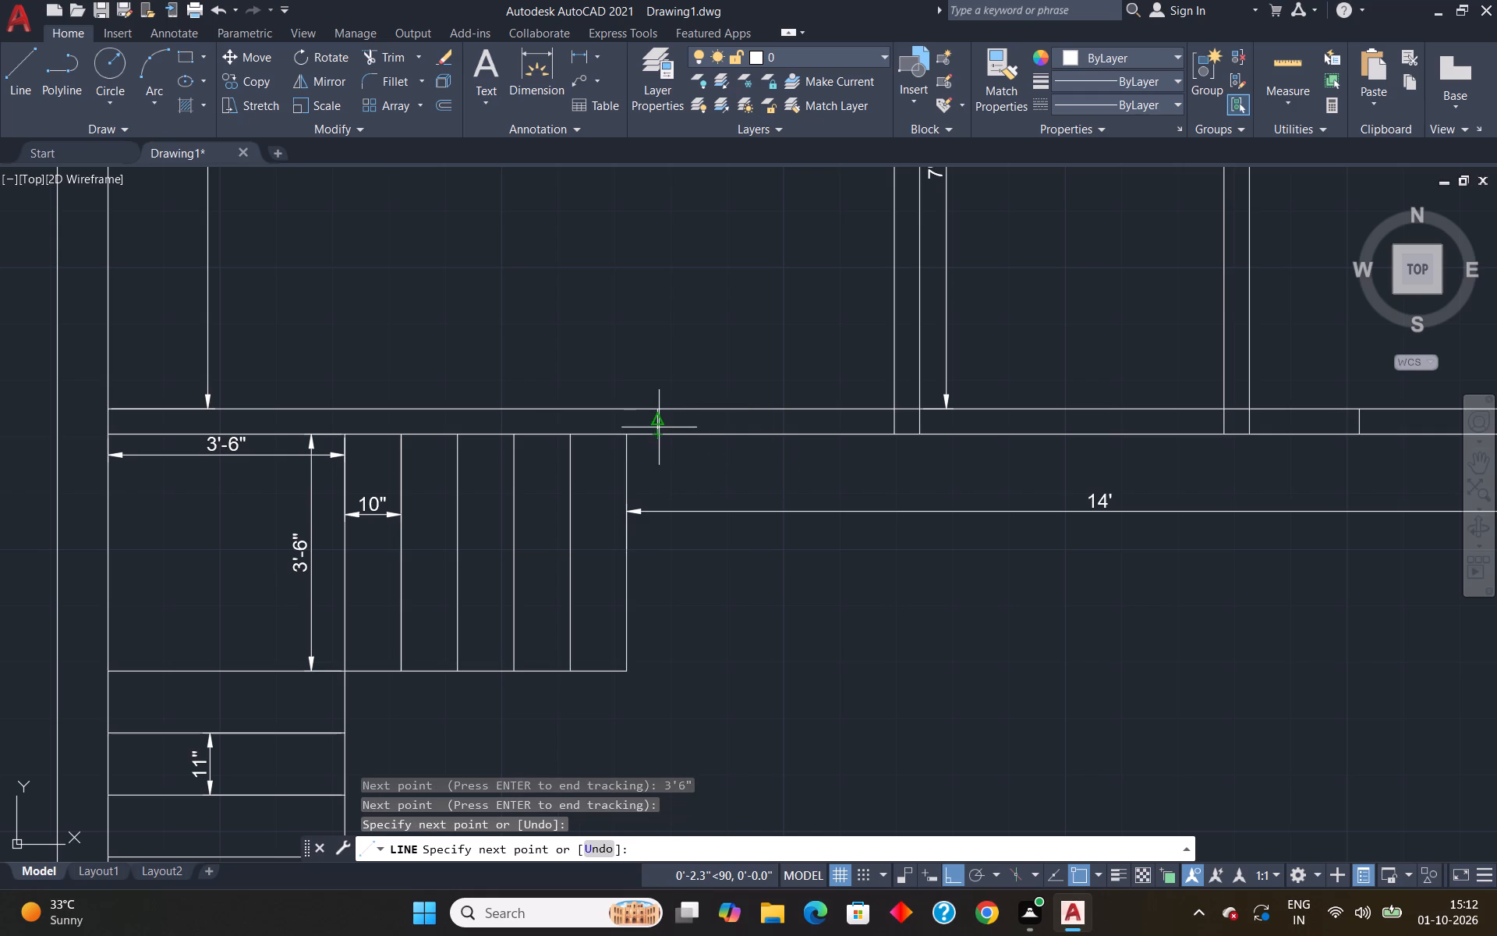
# Trim the south wall's lower line between the 3'6" jamb line and the central 4'-6" room's outer west wall face.
pyautogui.press('Escape')
pyautogui.write('tr')
pyautogui.press('Return')
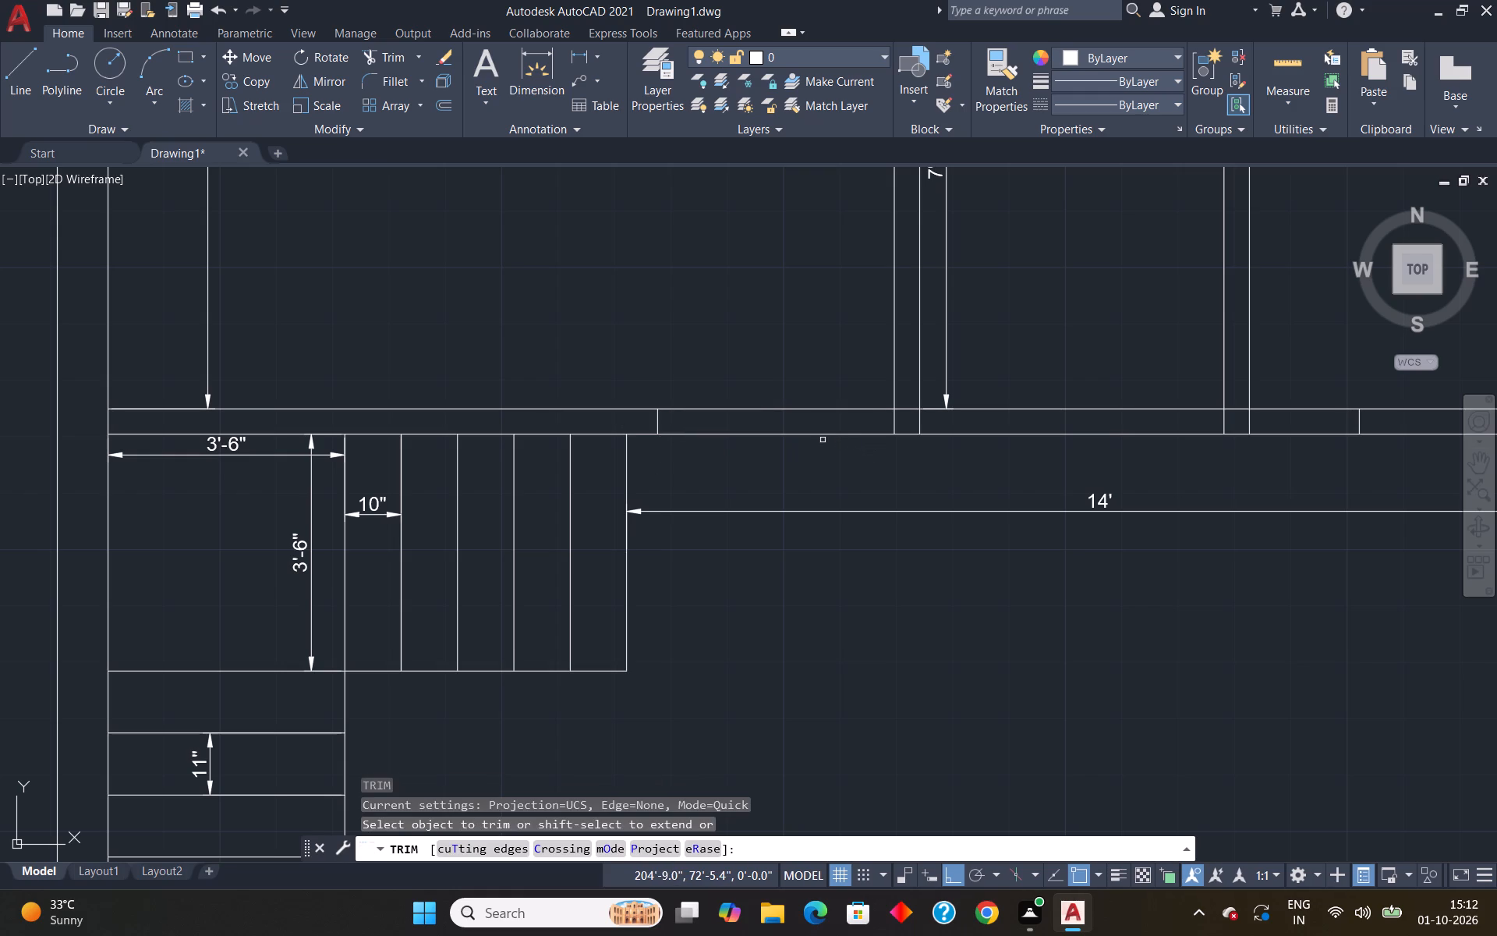
pyautogui.click(819, 434)
pyautogui.scroll(-4, 838, 431)
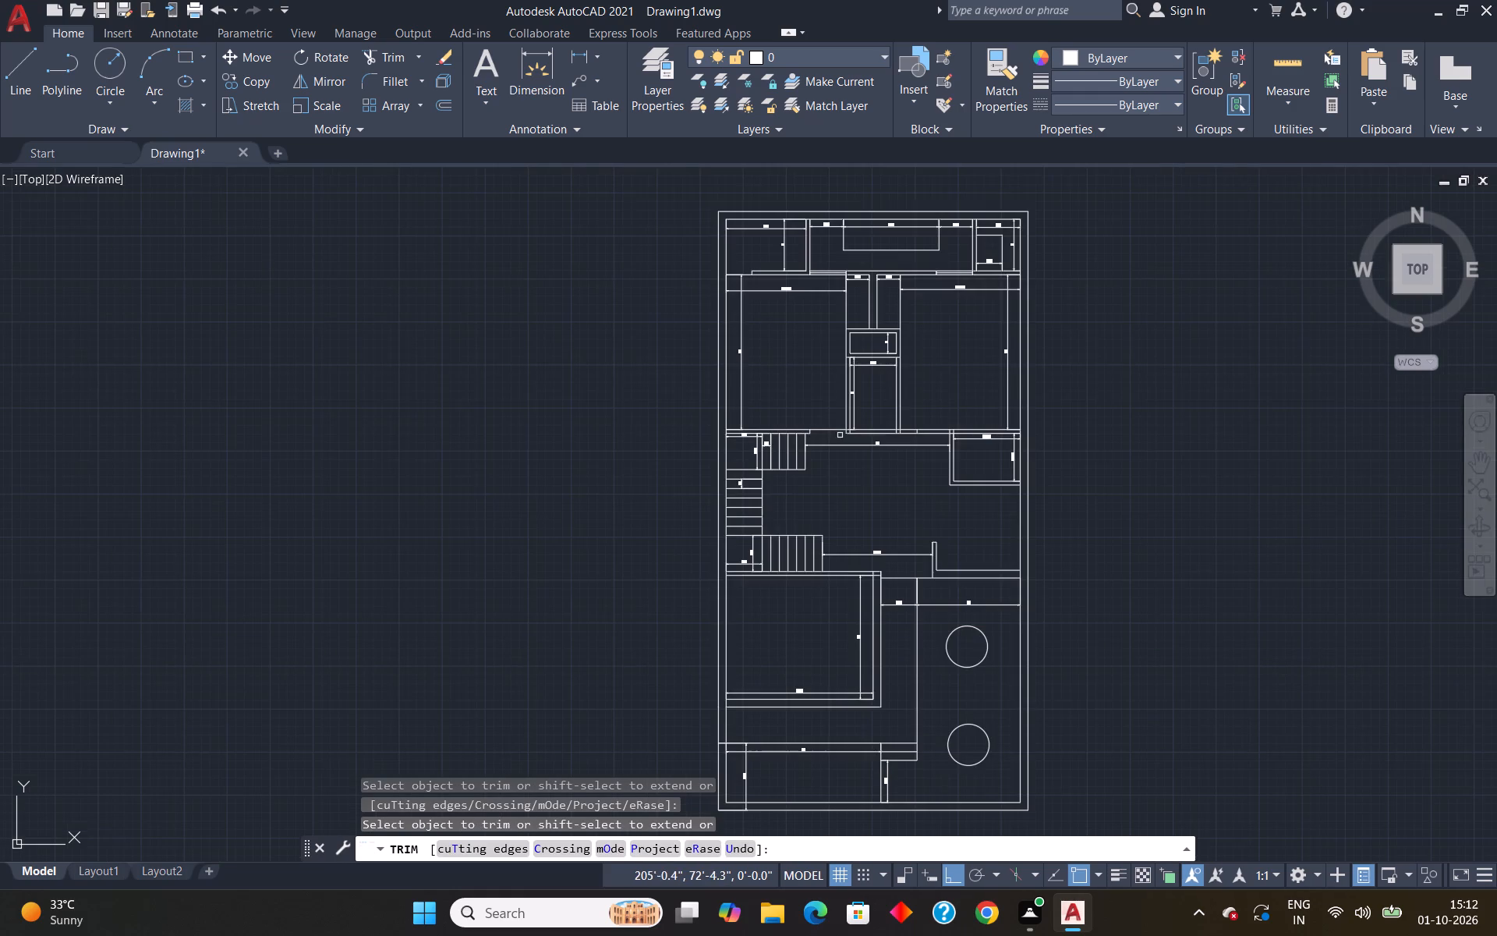
pyautogui.scroll(4, 904, 417)
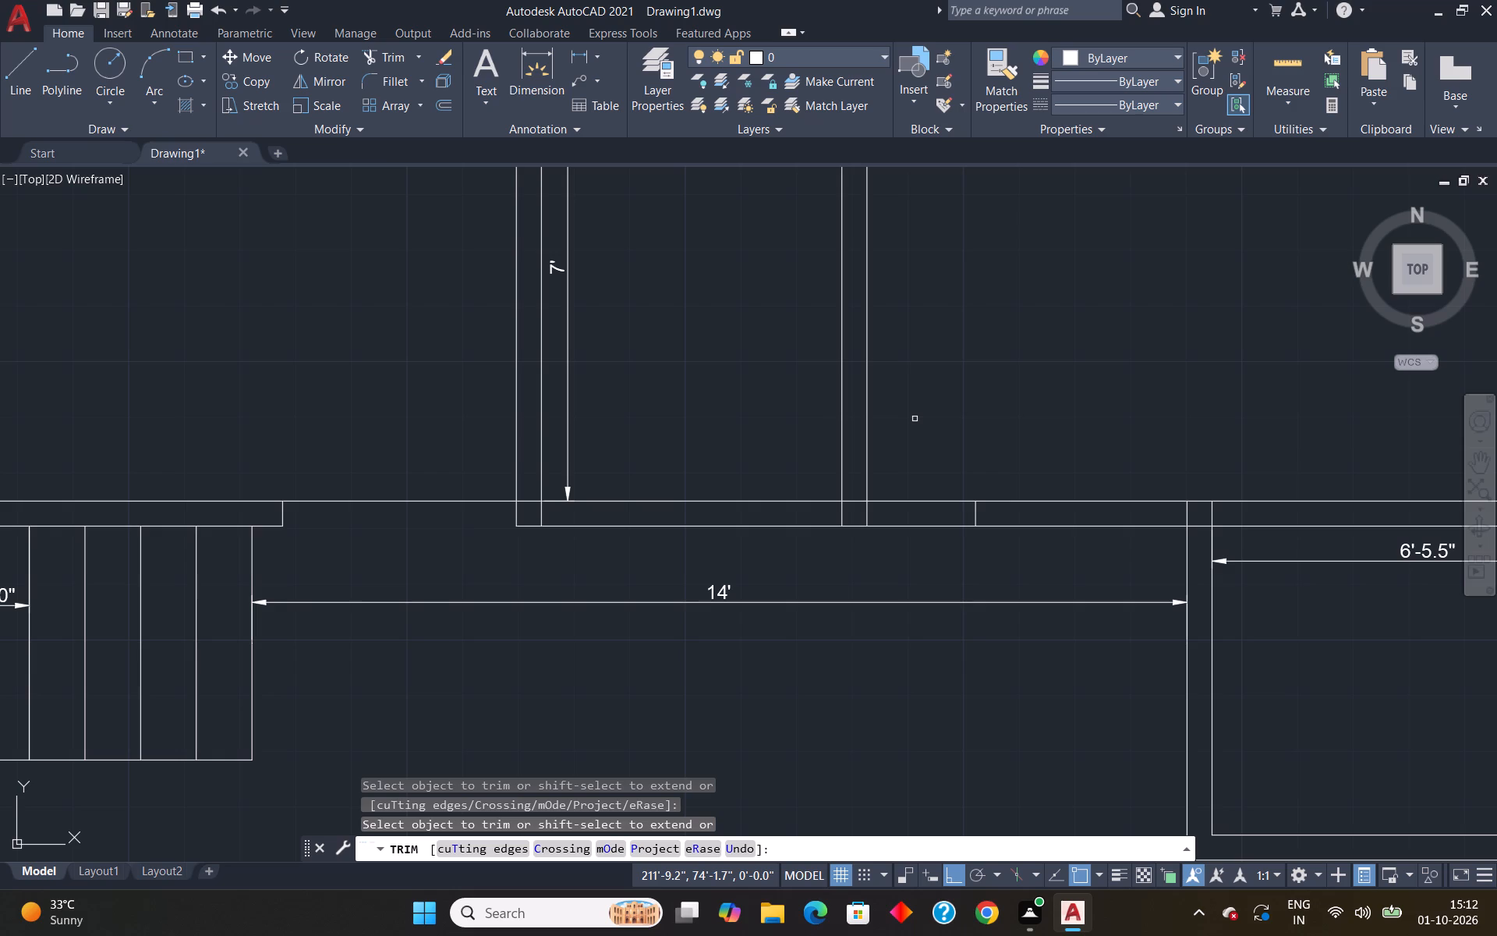
pyautogui.press('Escape')
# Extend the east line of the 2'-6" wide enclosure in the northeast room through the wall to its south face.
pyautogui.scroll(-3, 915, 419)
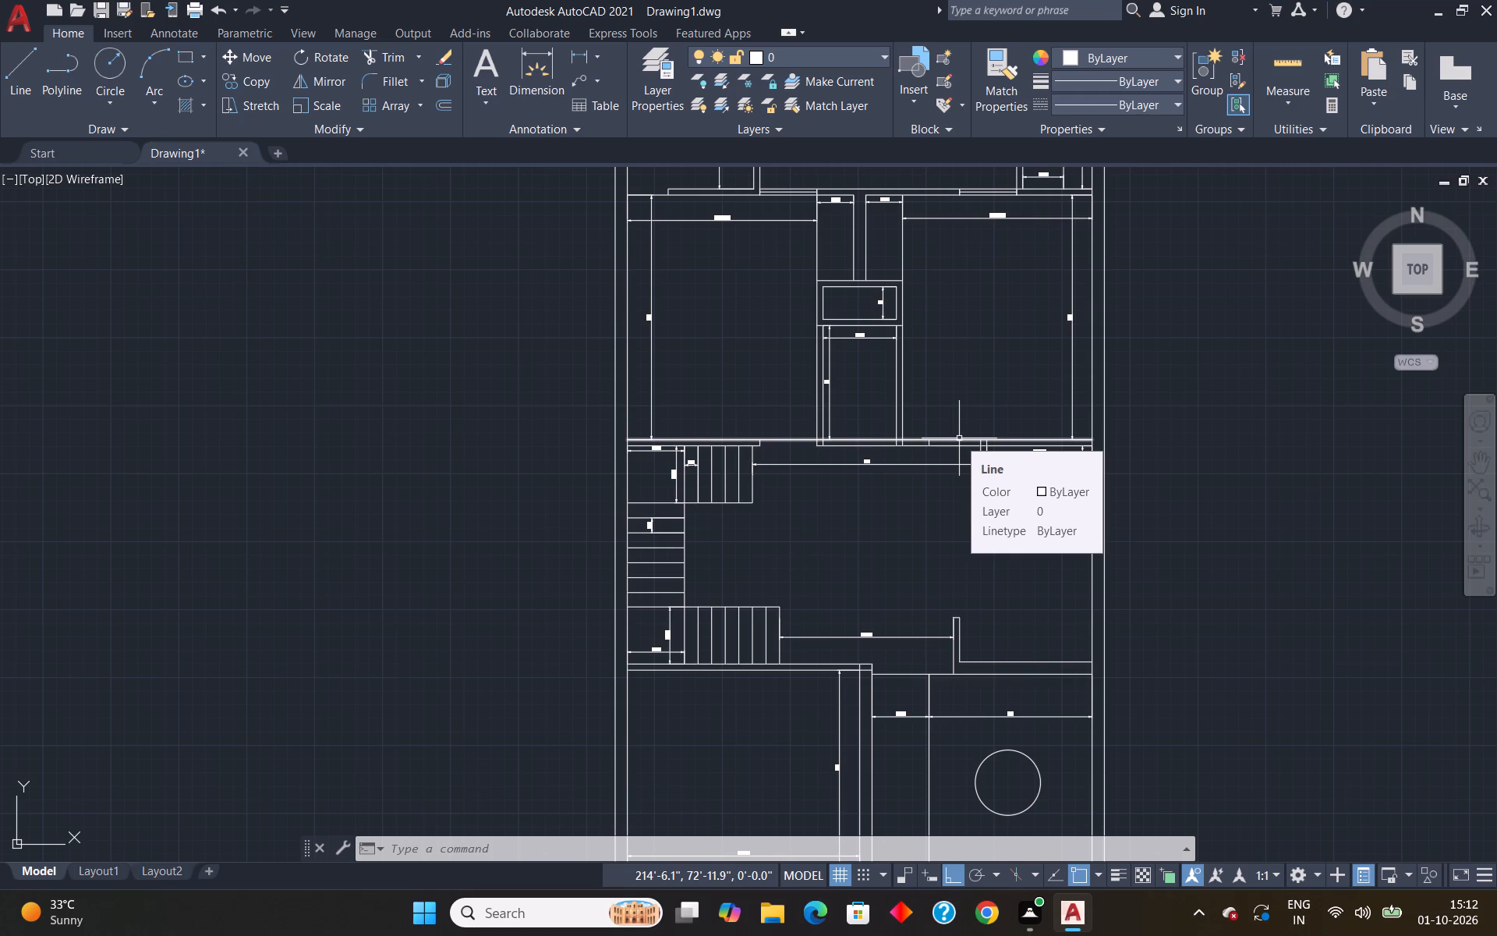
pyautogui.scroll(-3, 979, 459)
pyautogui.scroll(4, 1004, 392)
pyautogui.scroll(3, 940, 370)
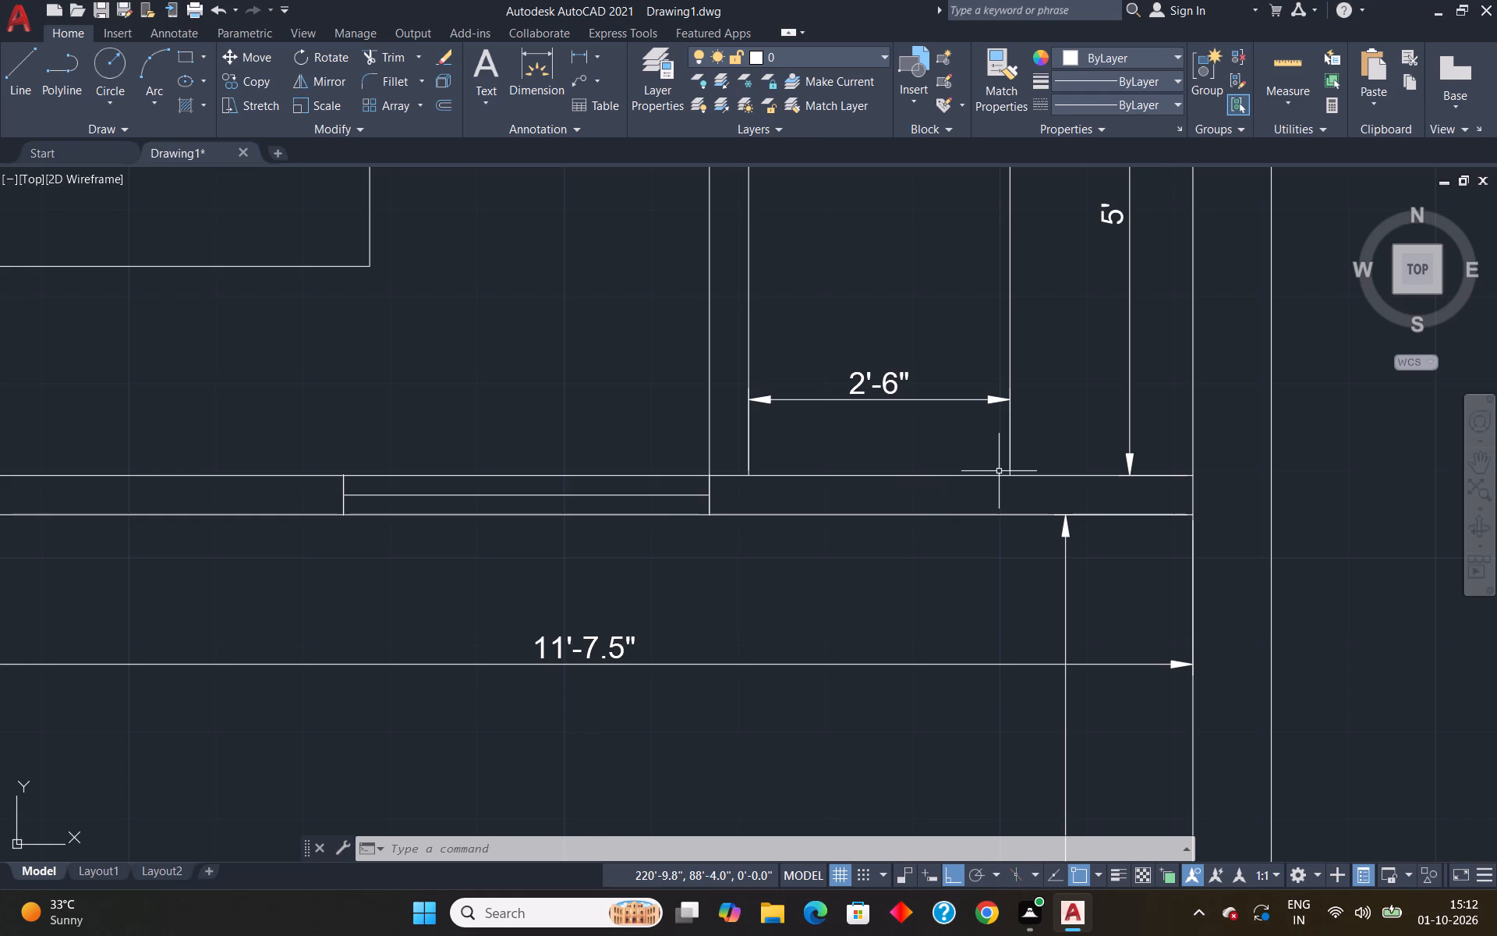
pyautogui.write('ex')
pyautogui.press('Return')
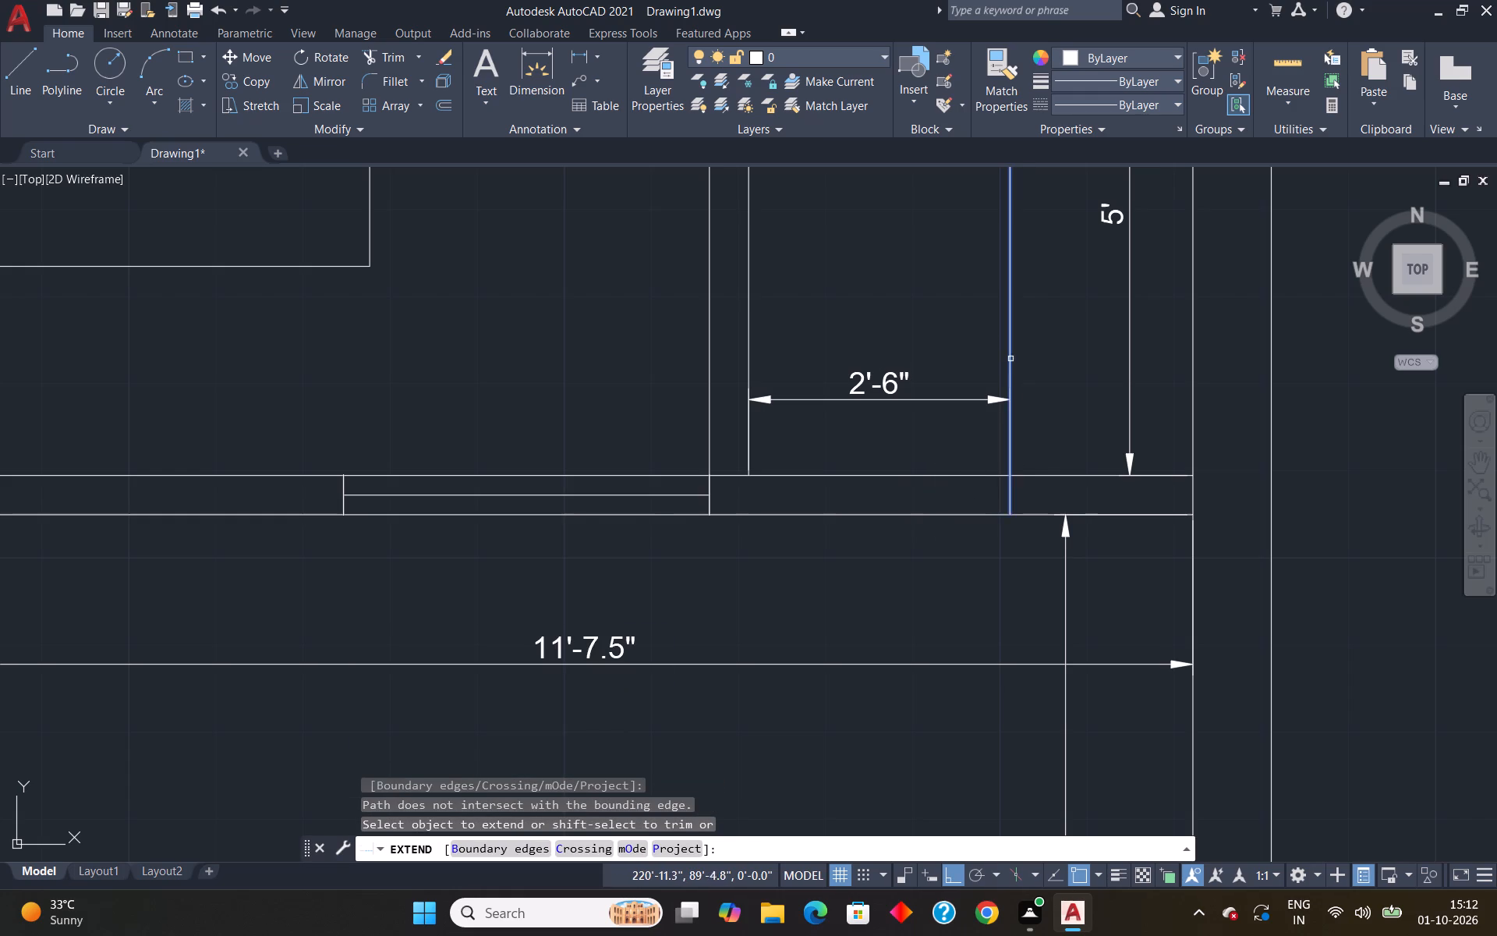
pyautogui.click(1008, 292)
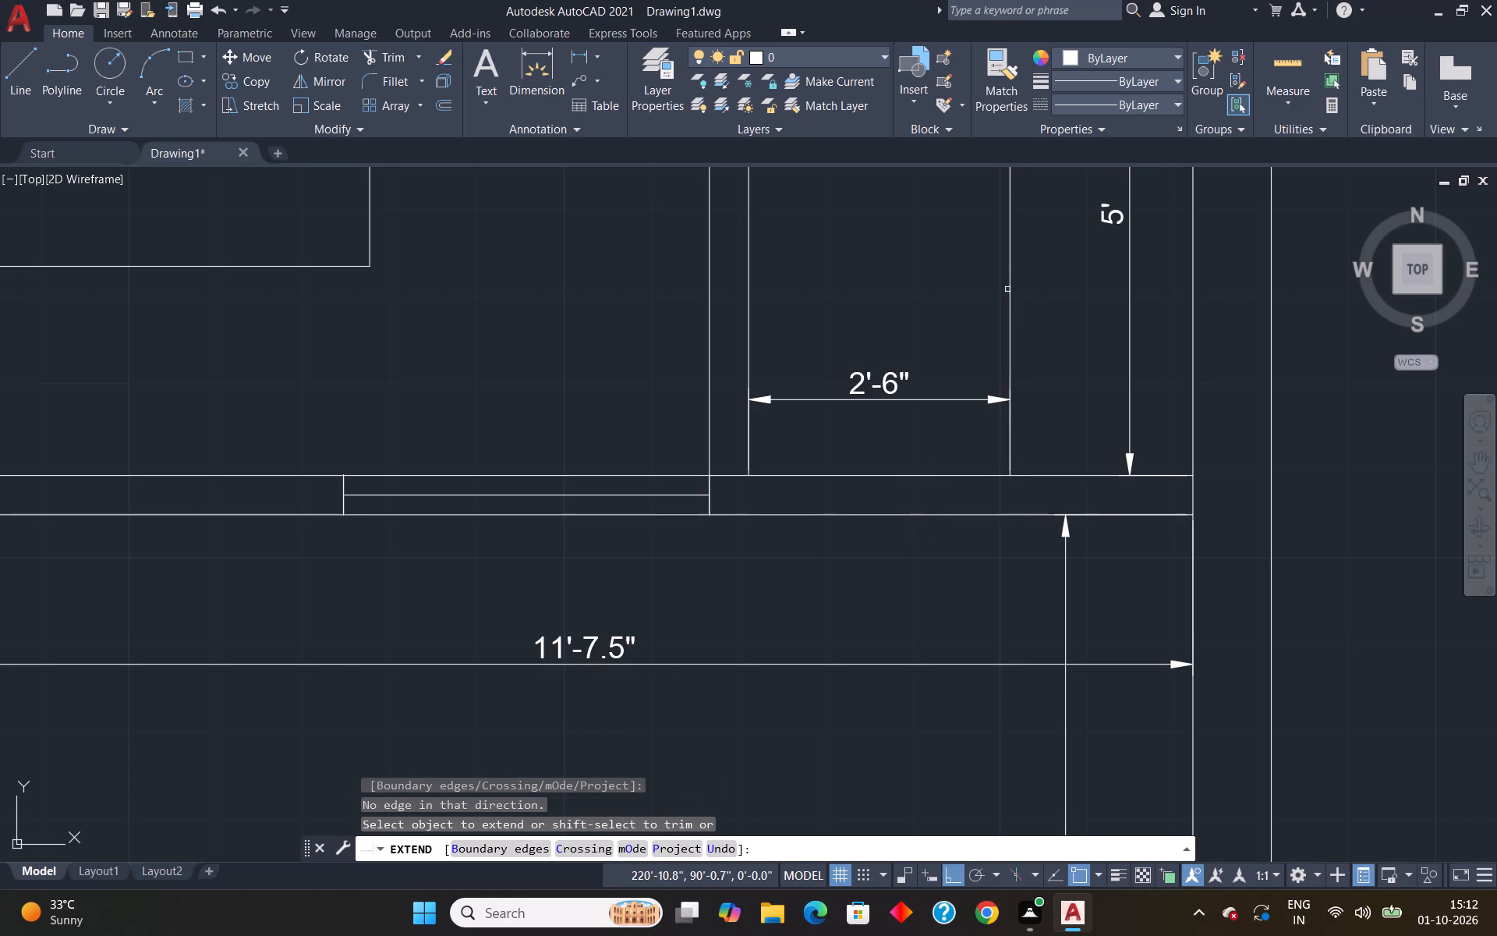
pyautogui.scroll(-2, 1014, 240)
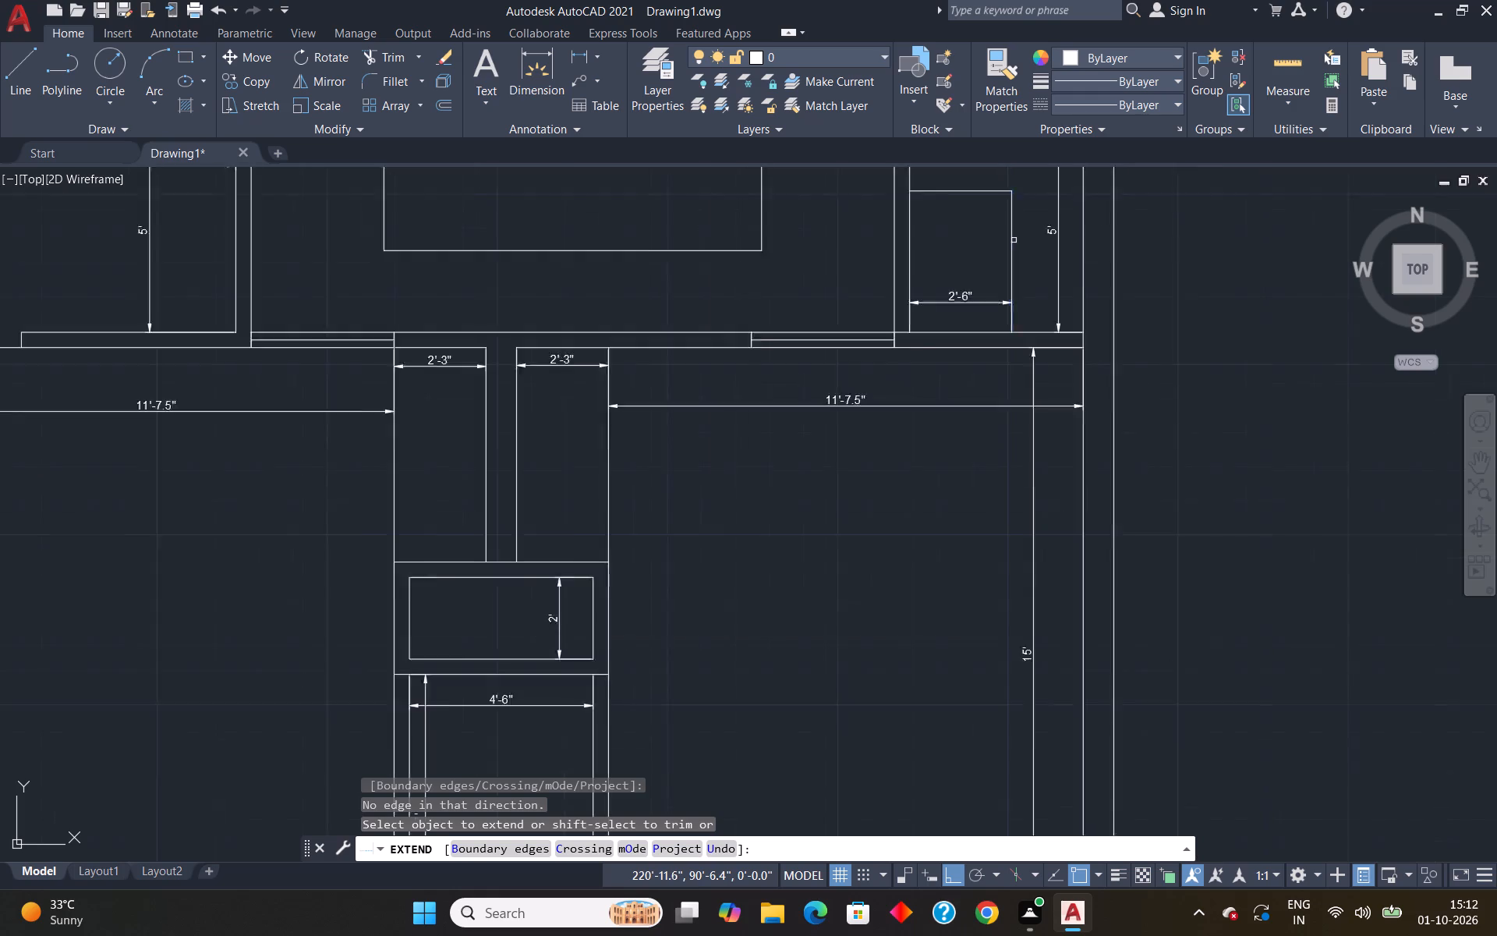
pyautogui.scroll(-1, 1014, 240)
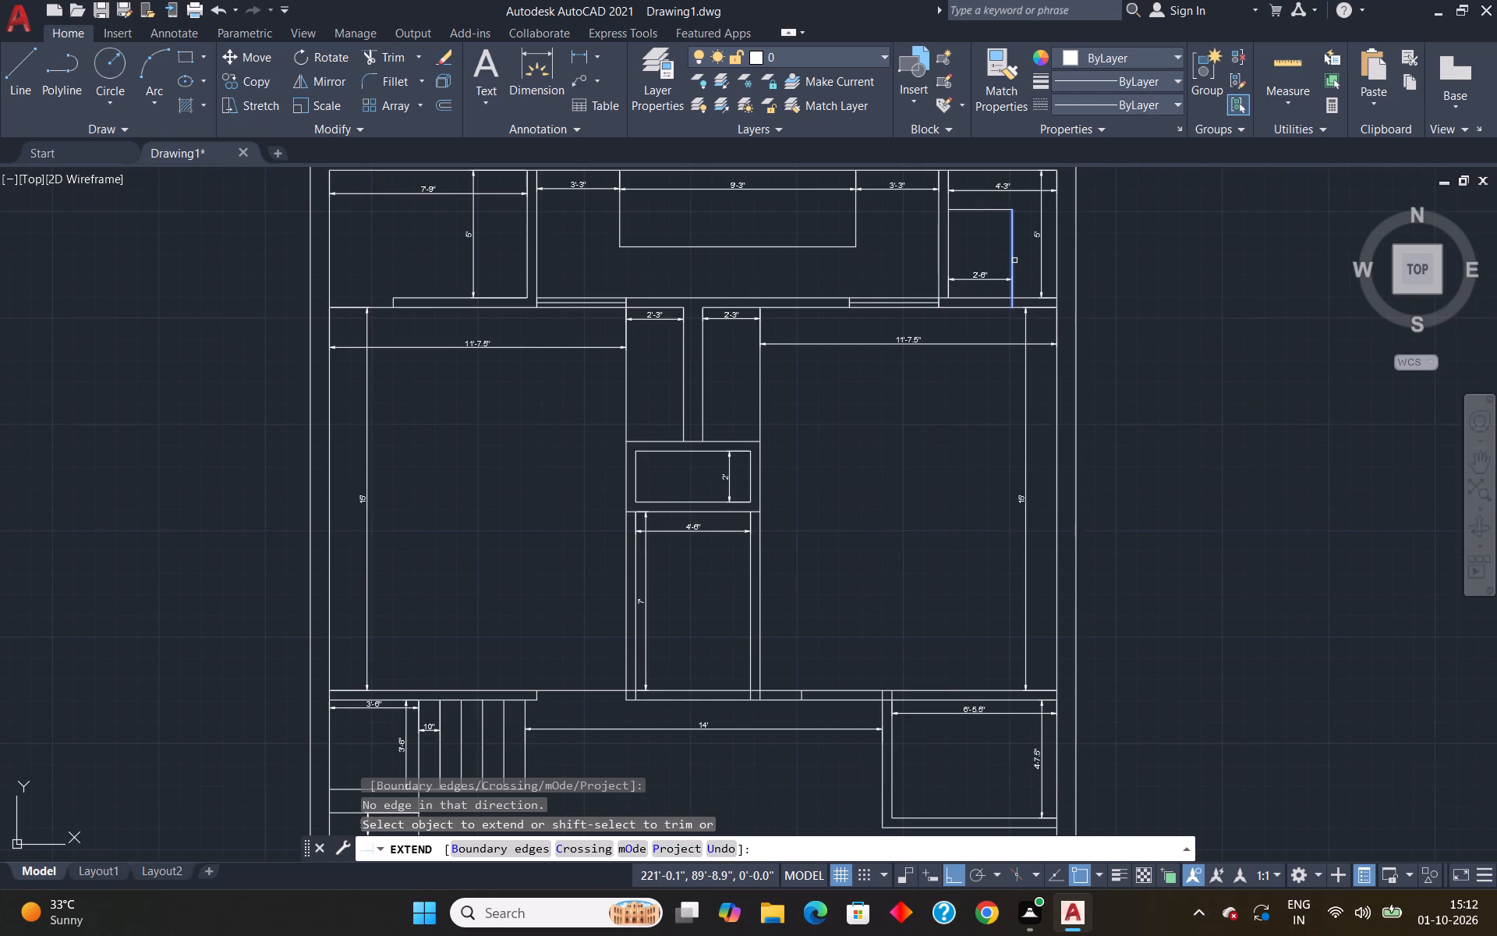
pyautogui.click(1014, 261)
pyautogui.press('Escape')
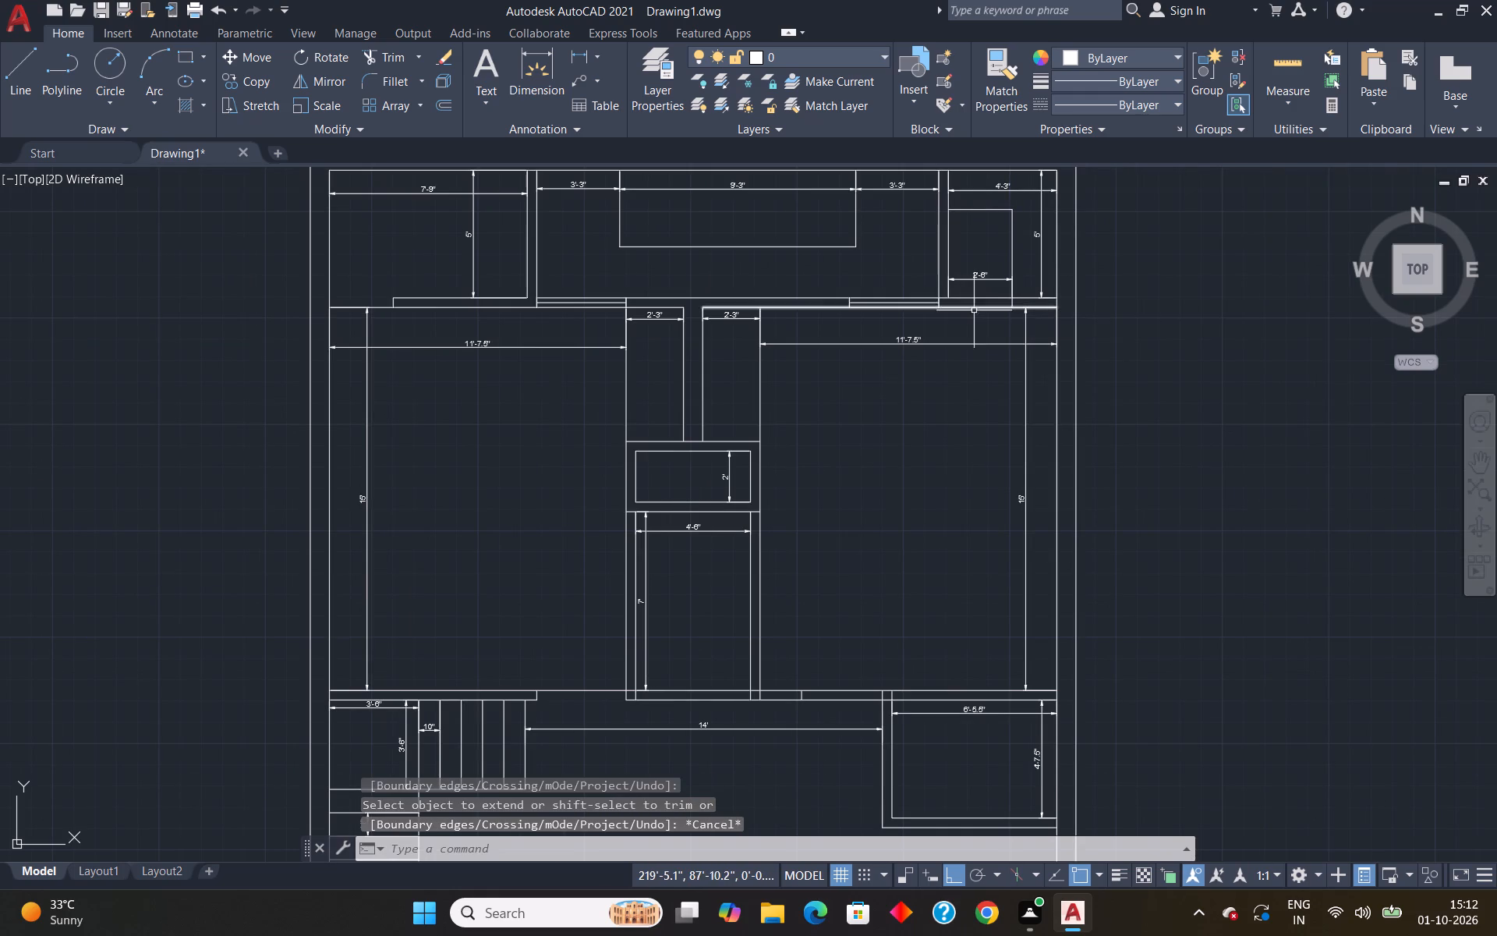
# Trim the wall's north face line across the 2'-6" wide enclosure in the northeast room.
pyautogui.scroll(1, 967, 353)
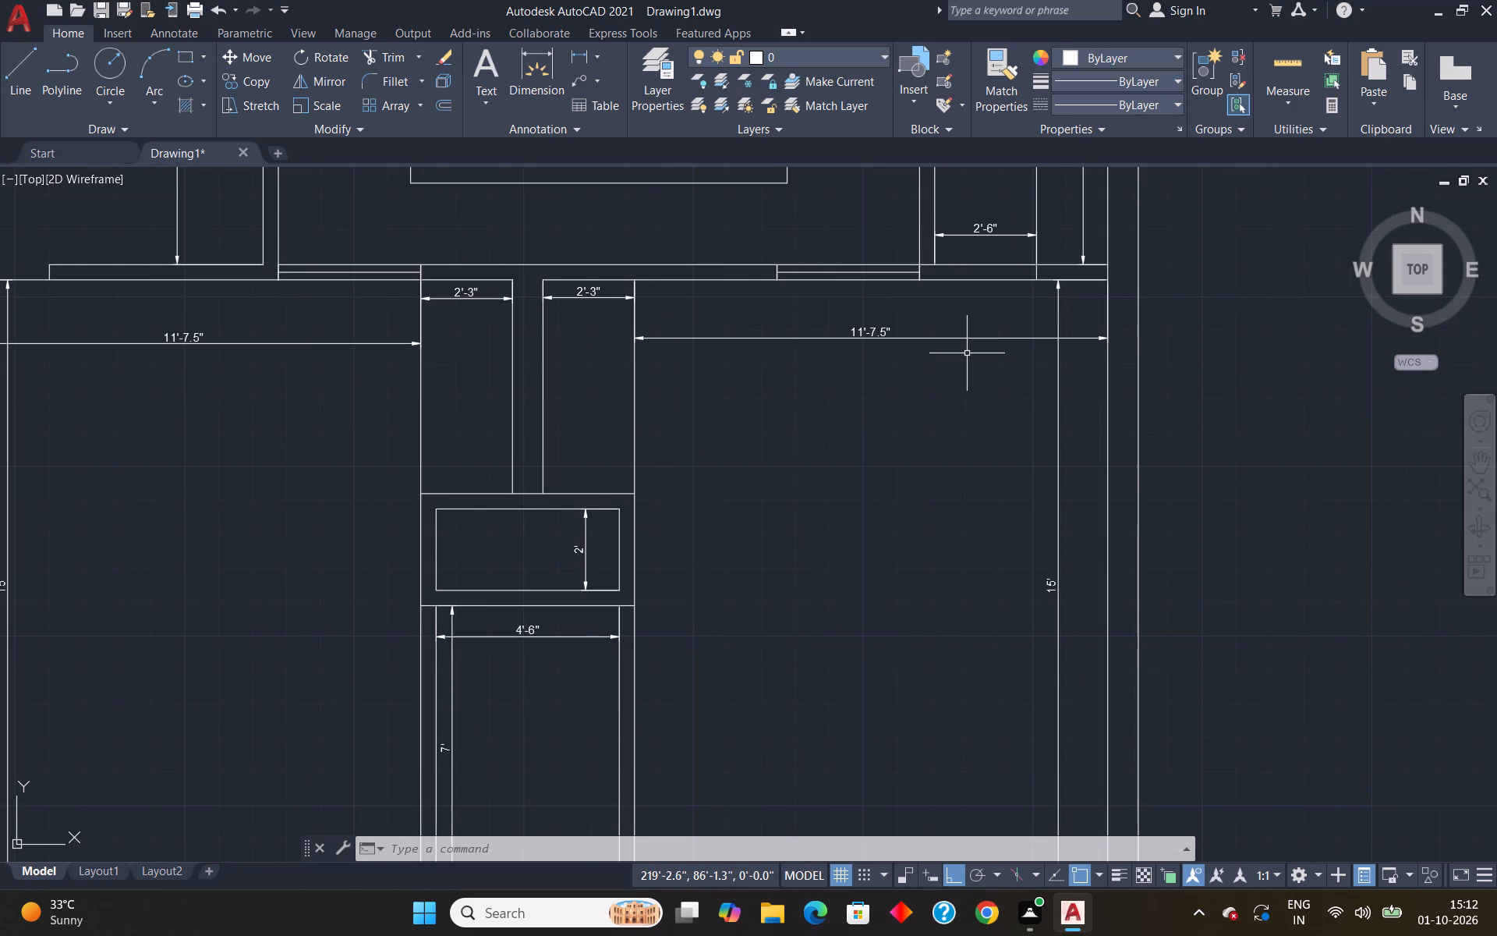
pyautogui.write('tr')
pyautogui.press('Return')
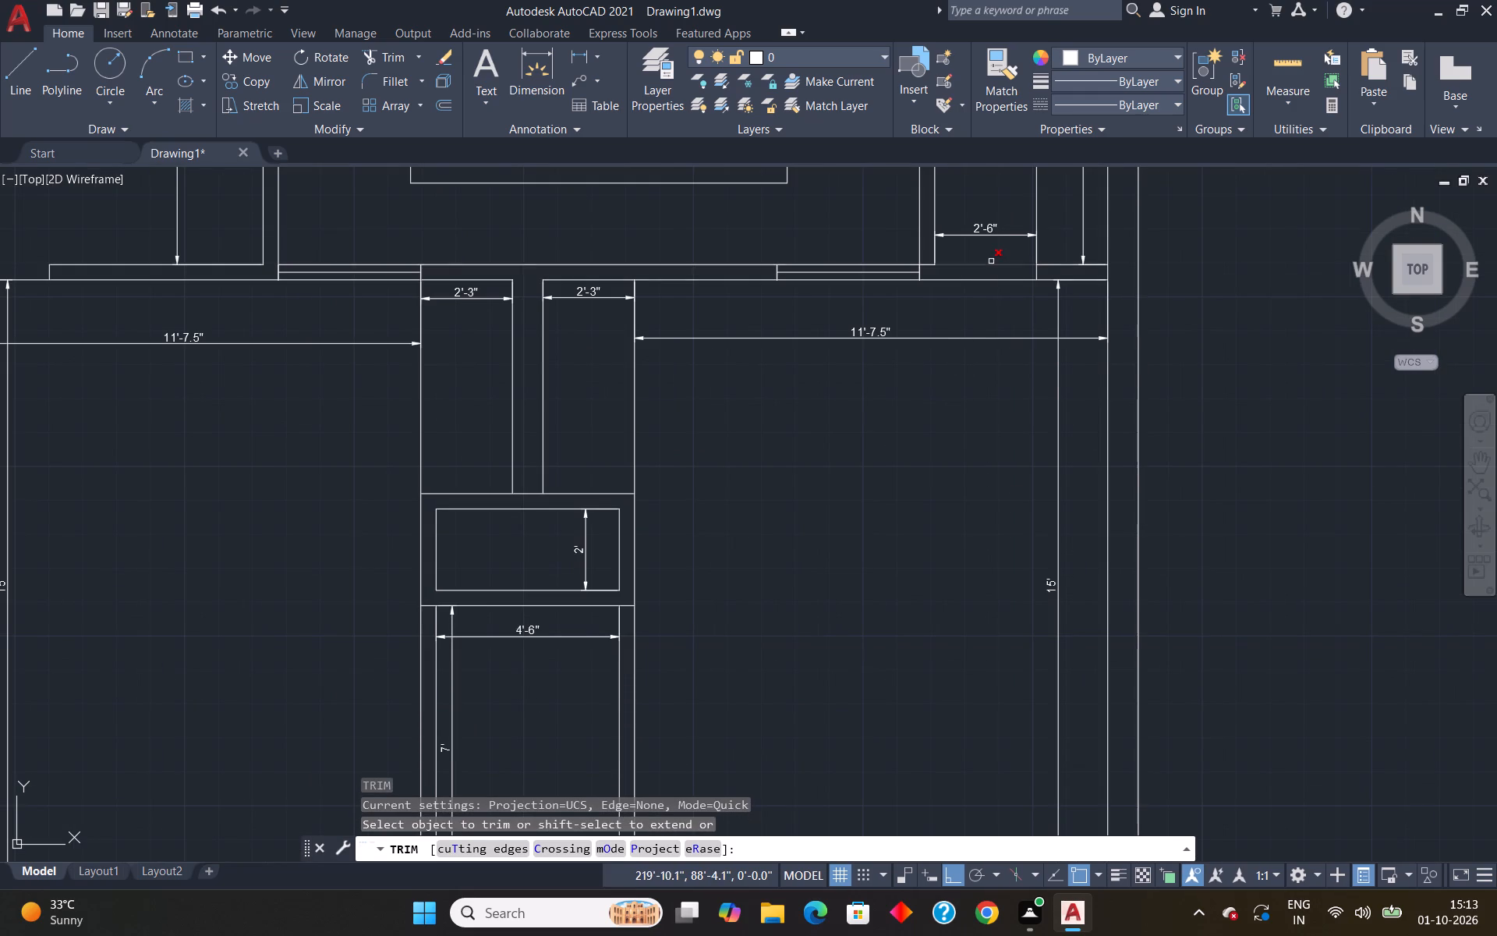
pyautogui.scroll(3, 992, 259)
pyautogui.moveTo(995, 256); pyautogui.dragTo(978, 288)
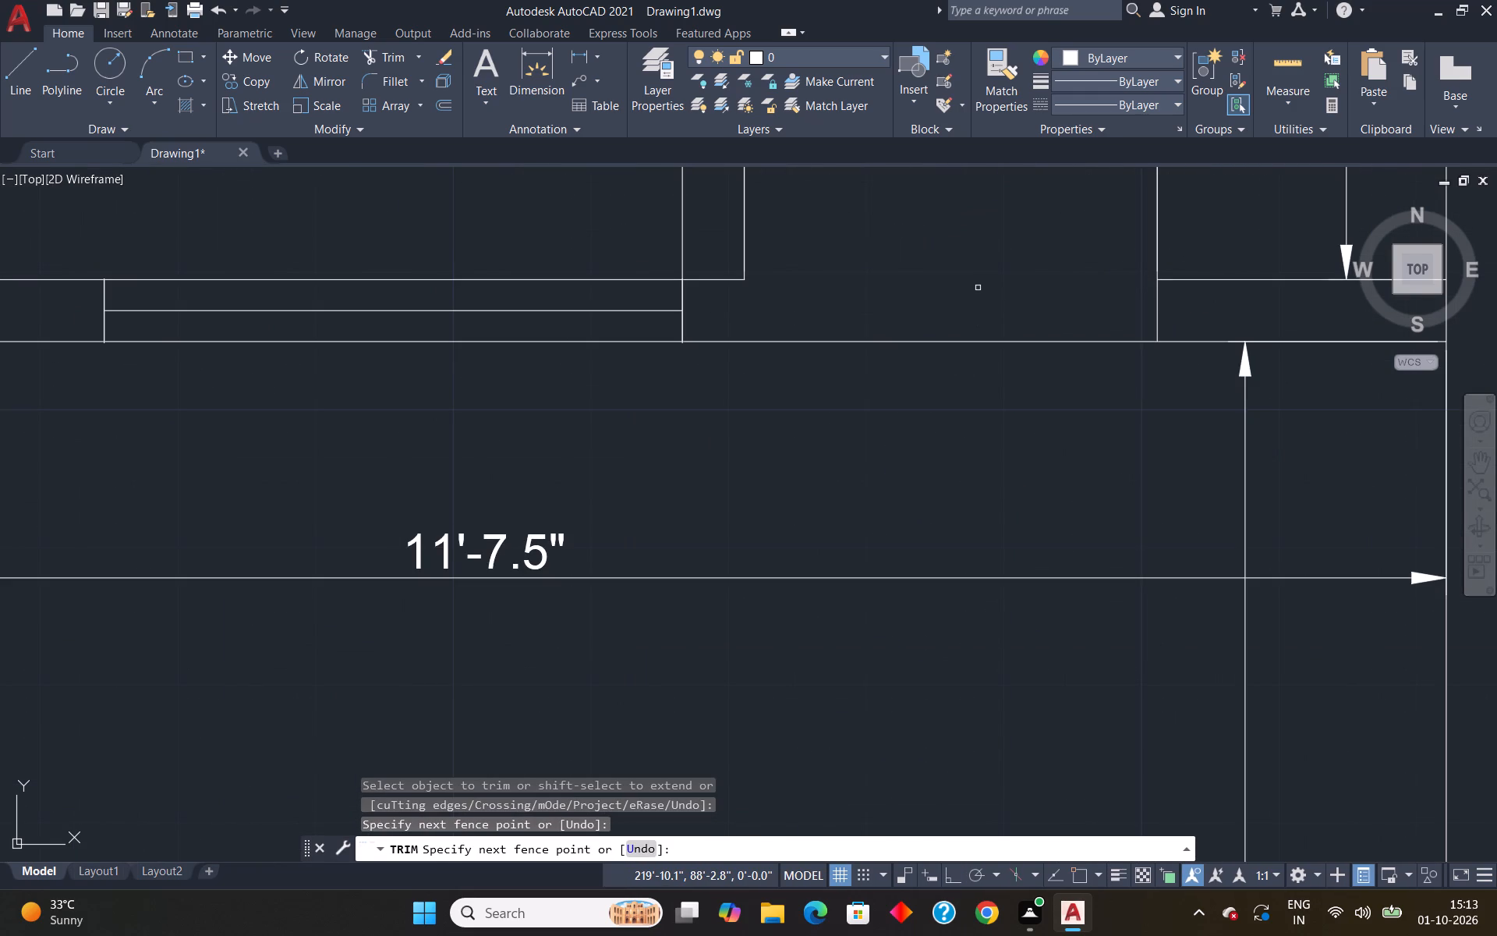
pyautogui.scroll(-2, 978, 288)
pyautogui.press('Escape')
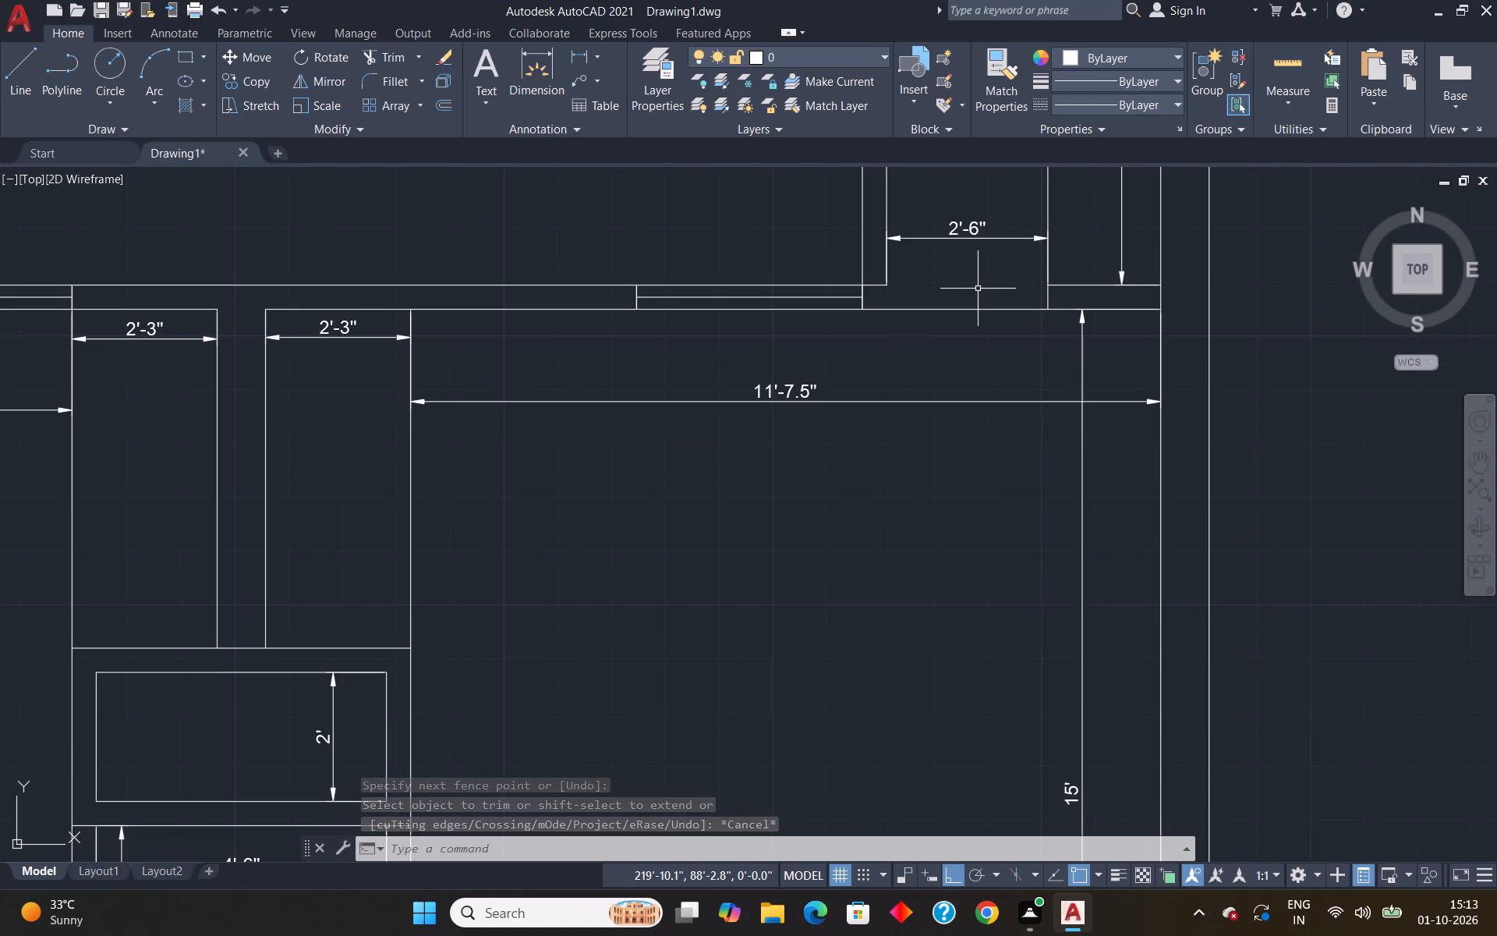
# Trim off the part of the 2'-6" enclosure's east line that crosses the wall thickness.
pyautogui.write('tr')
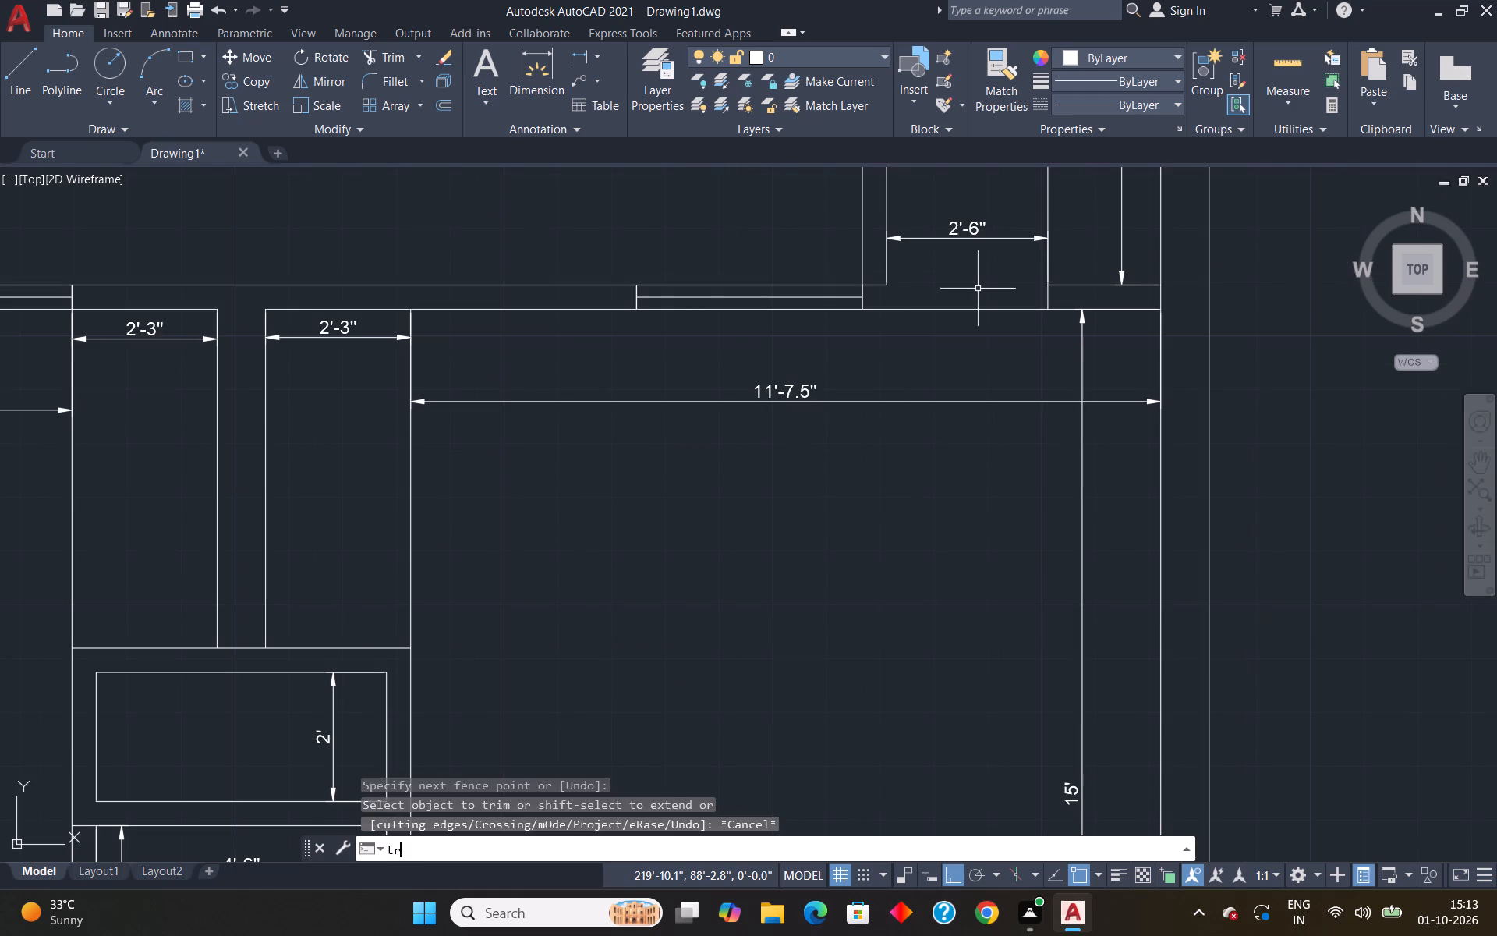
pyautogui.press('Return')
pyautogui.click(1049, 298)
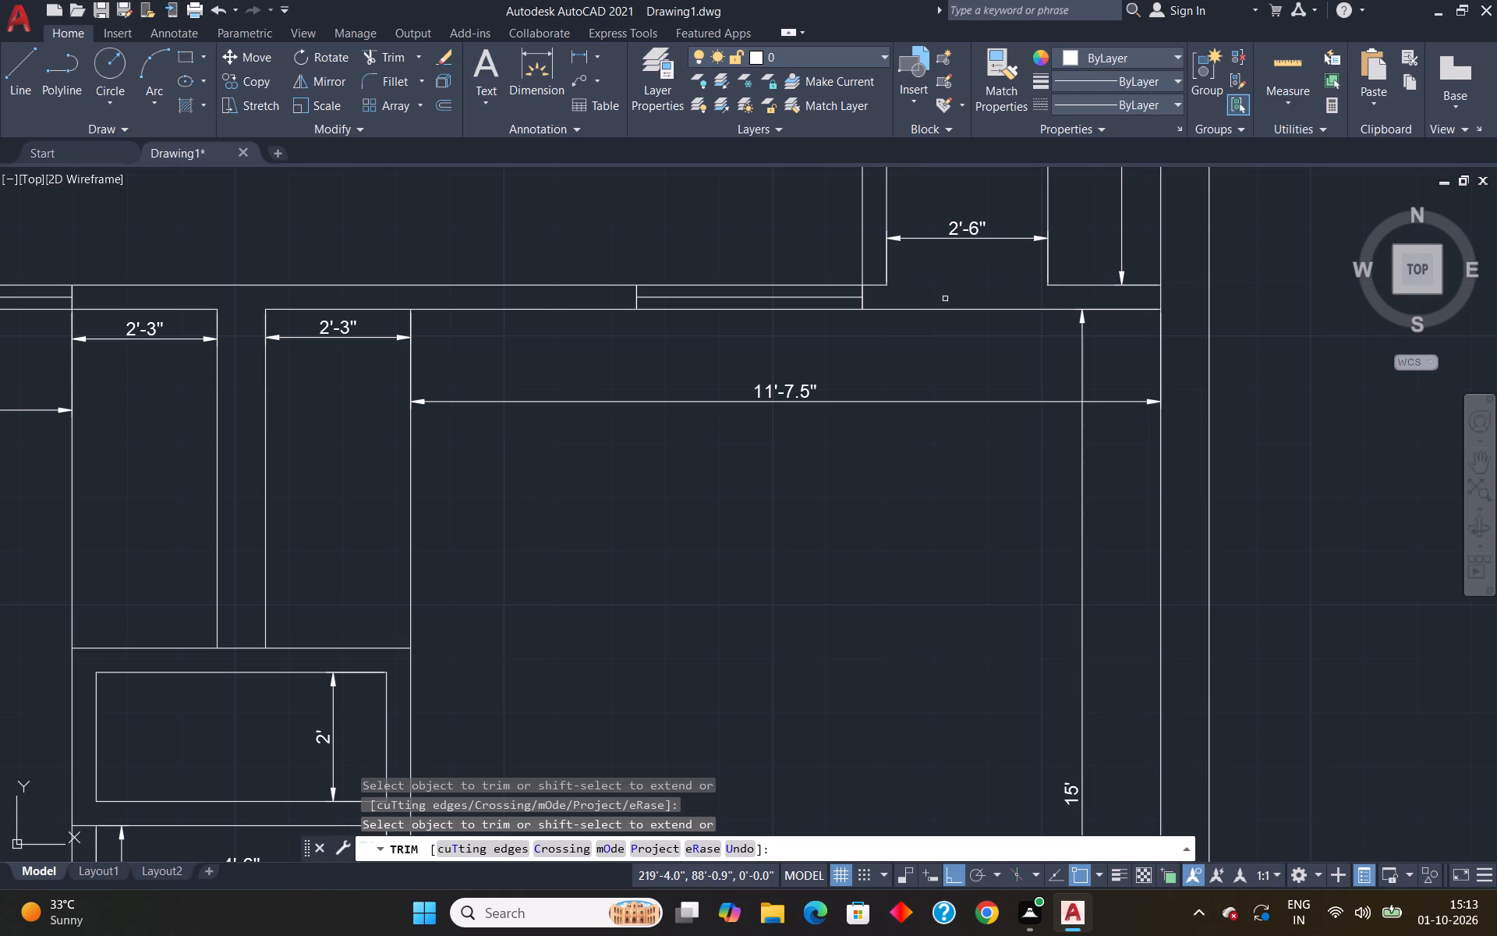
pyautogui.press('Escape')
# Extend the west line of the northeast room's 2'-6" enclosure through the wall to its south face.
pyautogui.write('ex')
pyautogui.press('Return')
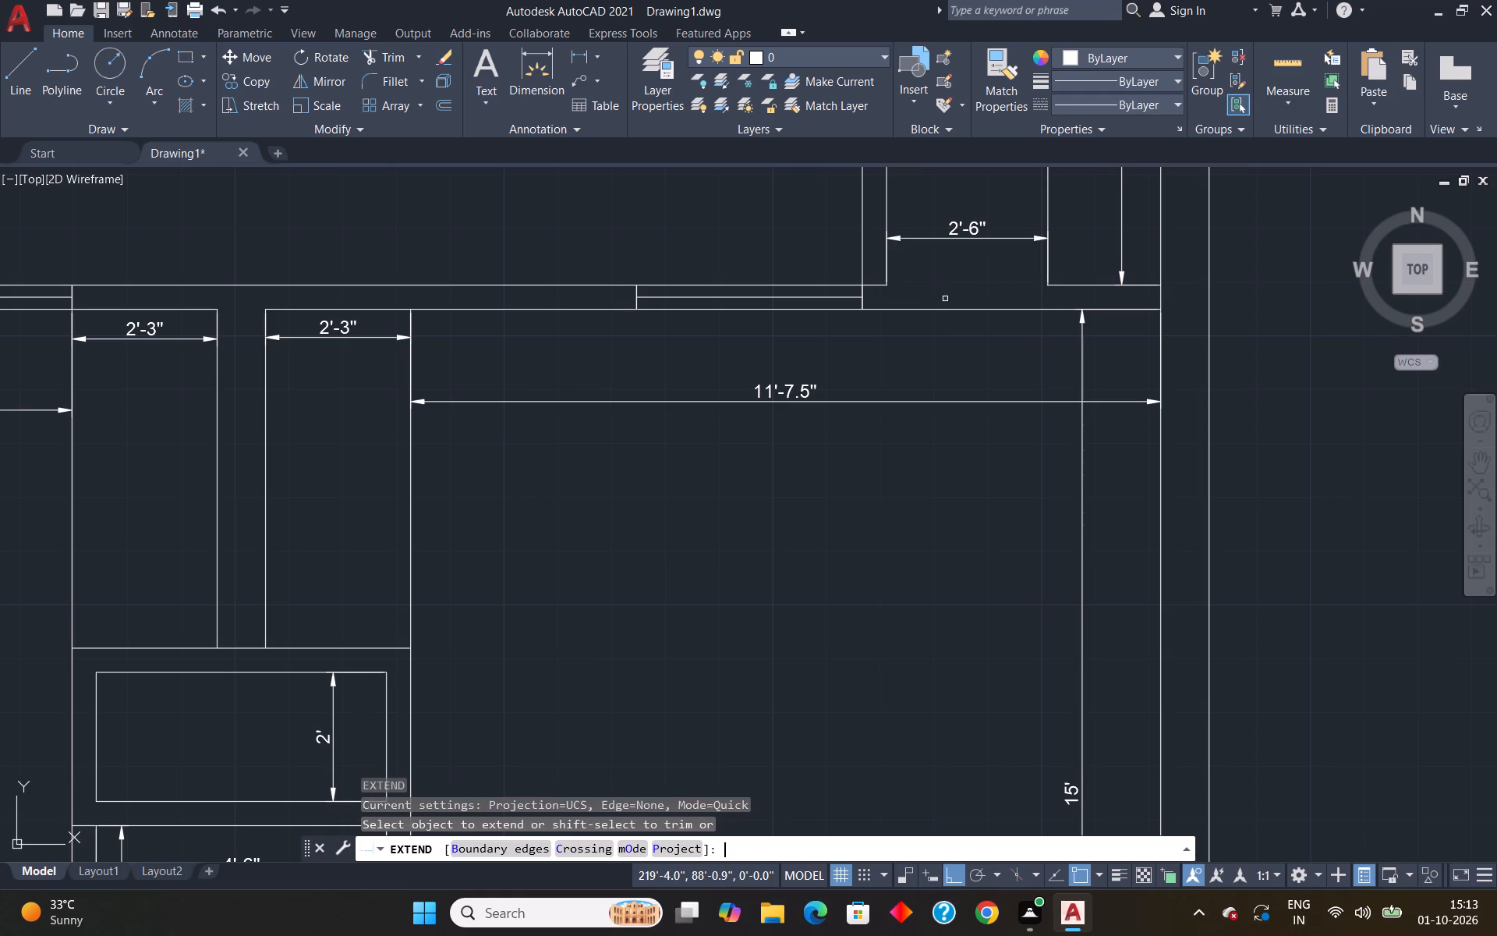
pyautogui.click(885, 198)
pyautogui.press('Escape')
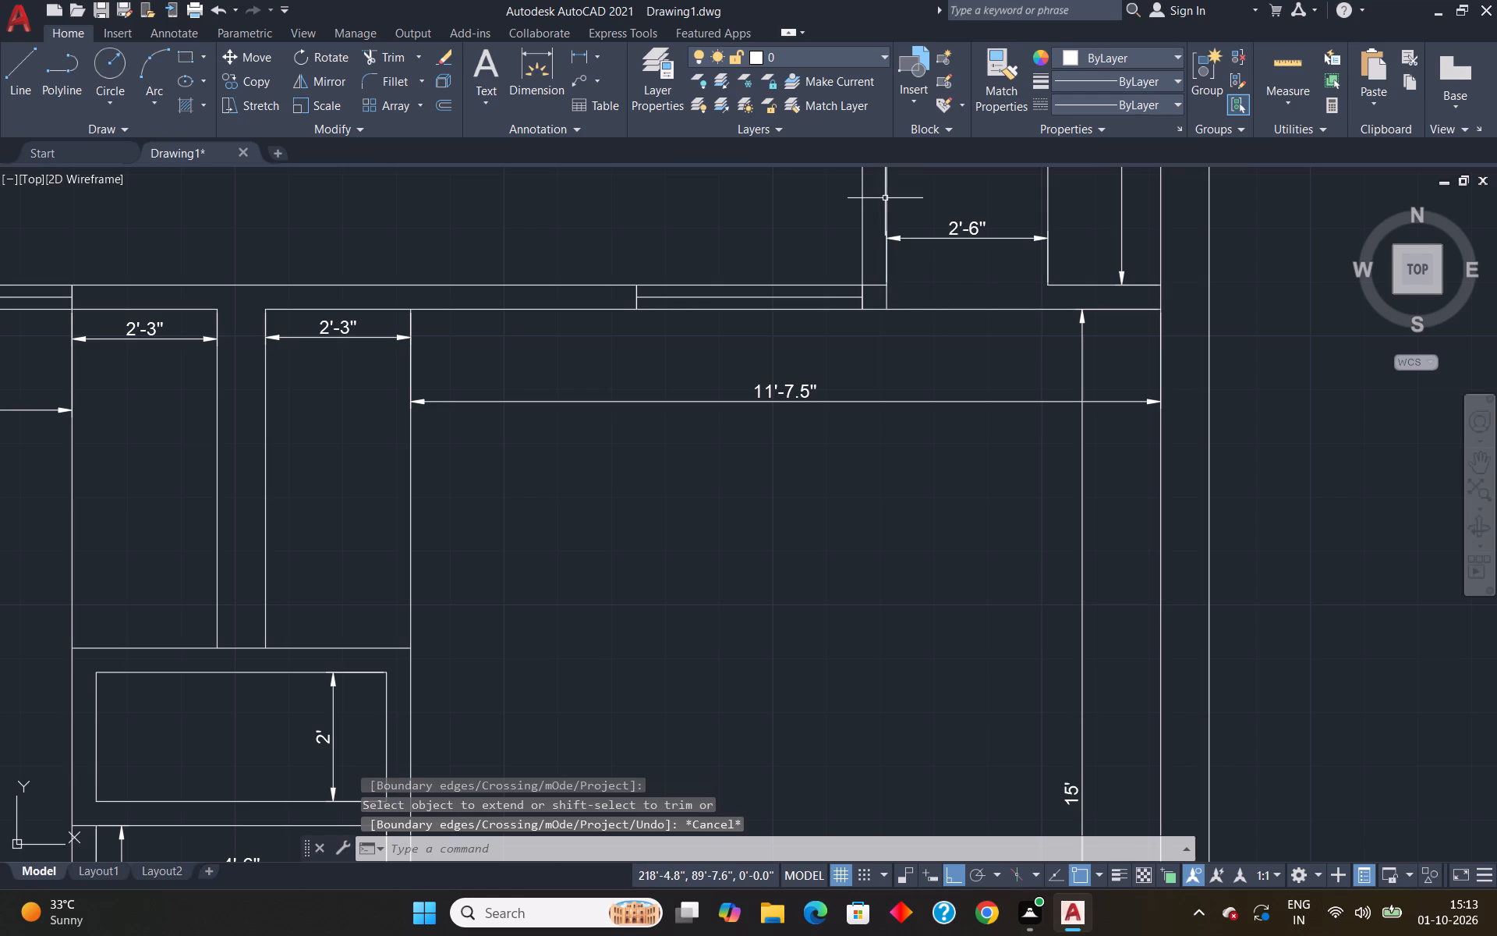
# Measure the spacing between the central room's outer east wall face and the jamb line in the eastern room's south wall.
pyautogui.scroll(-3, 971, 321)
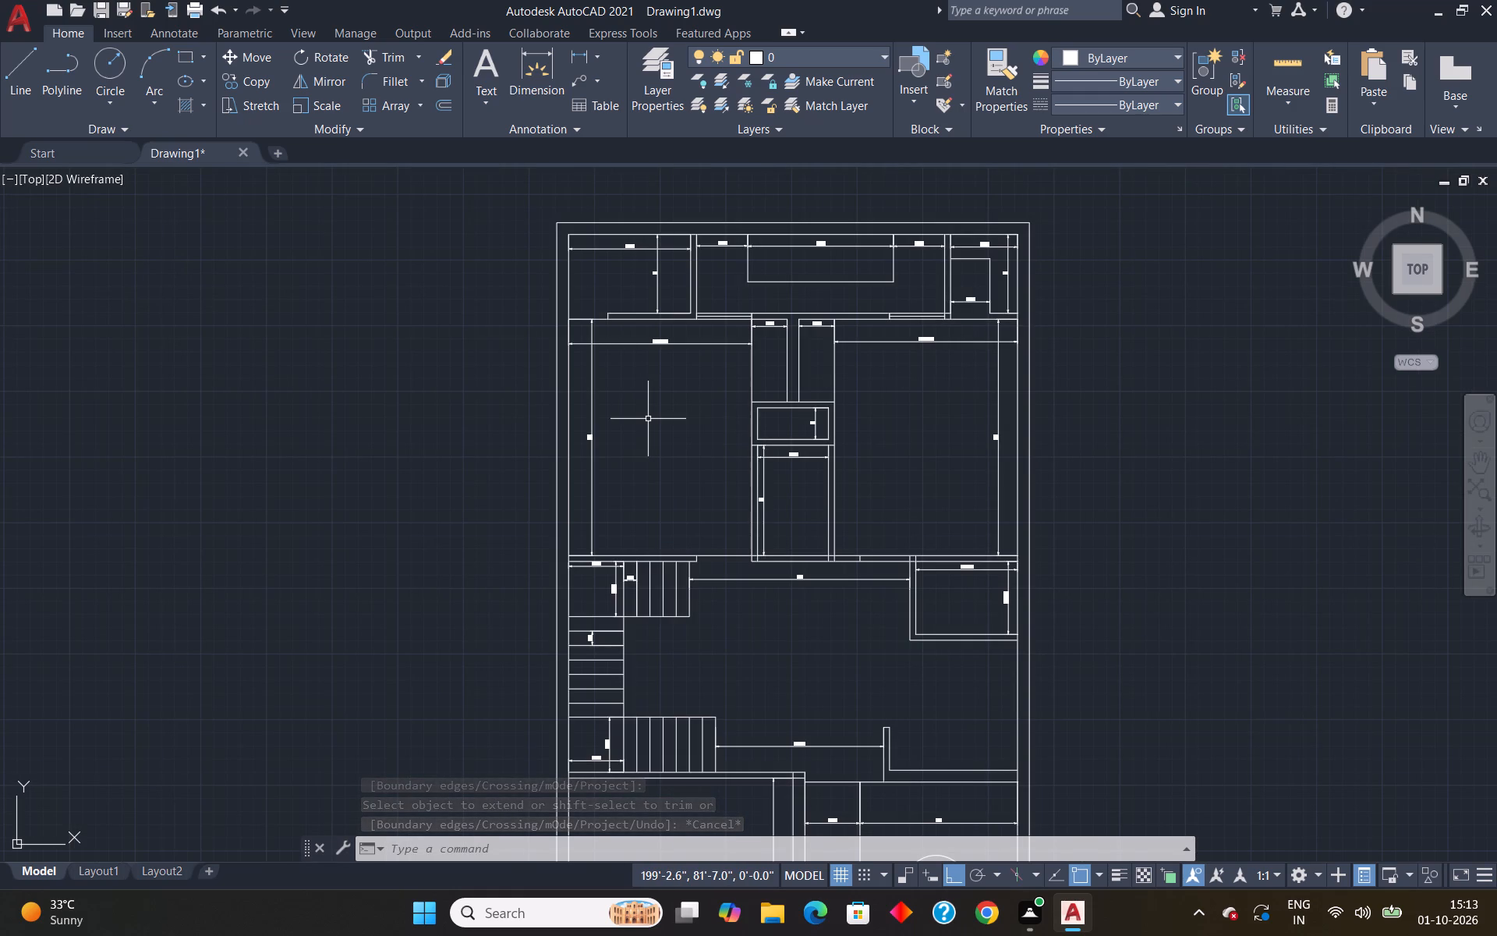
pyautogui.scroll(1, 837, 566)
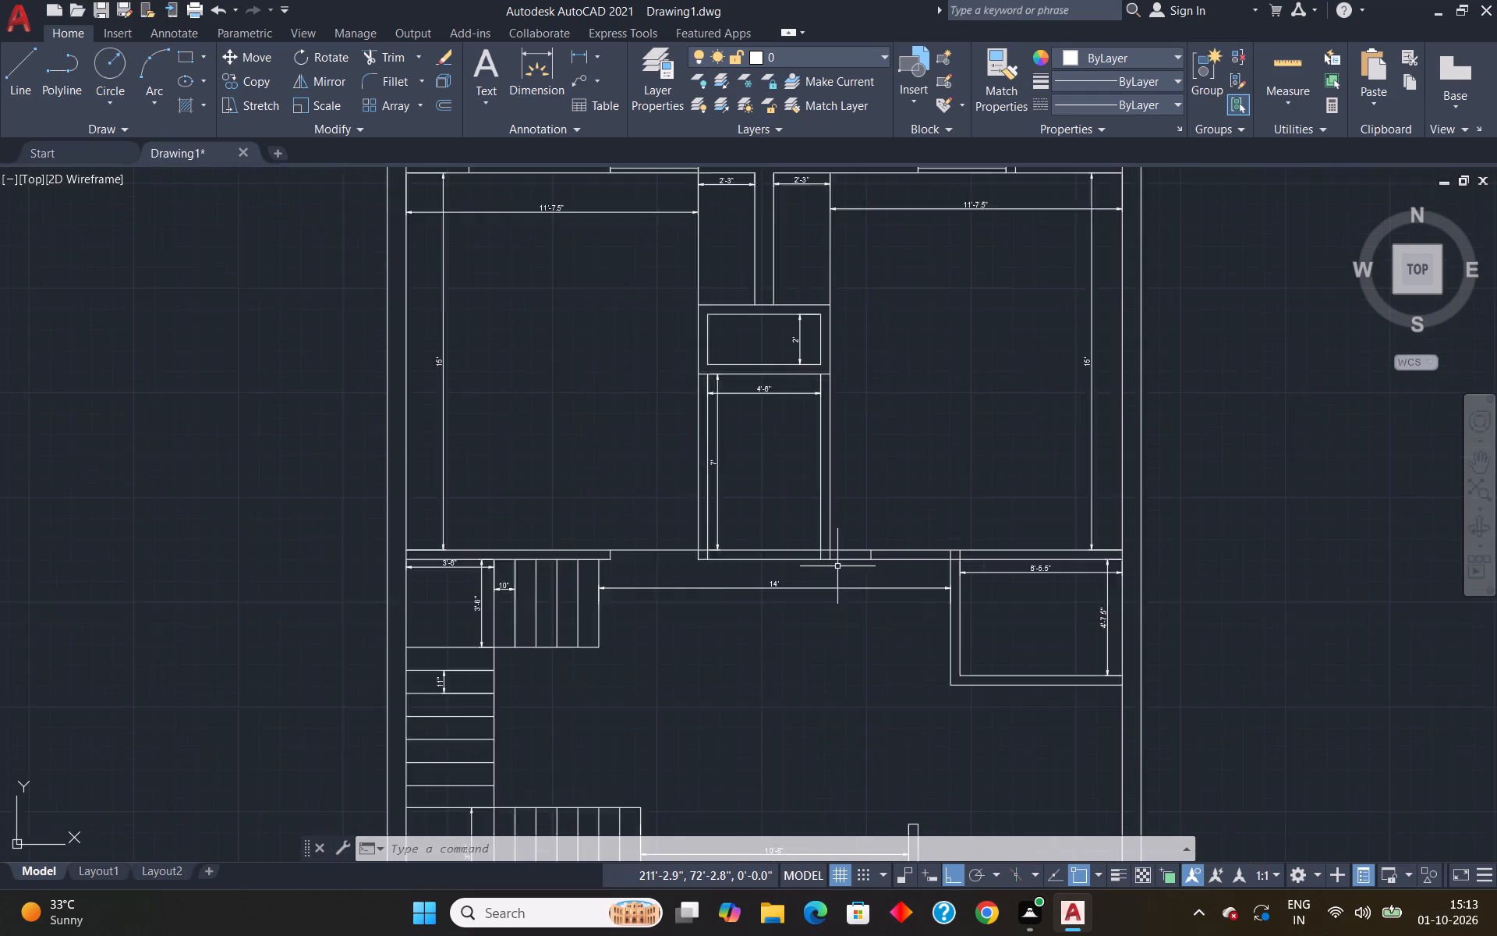
pyautogui.scroll(2, 837, 566)
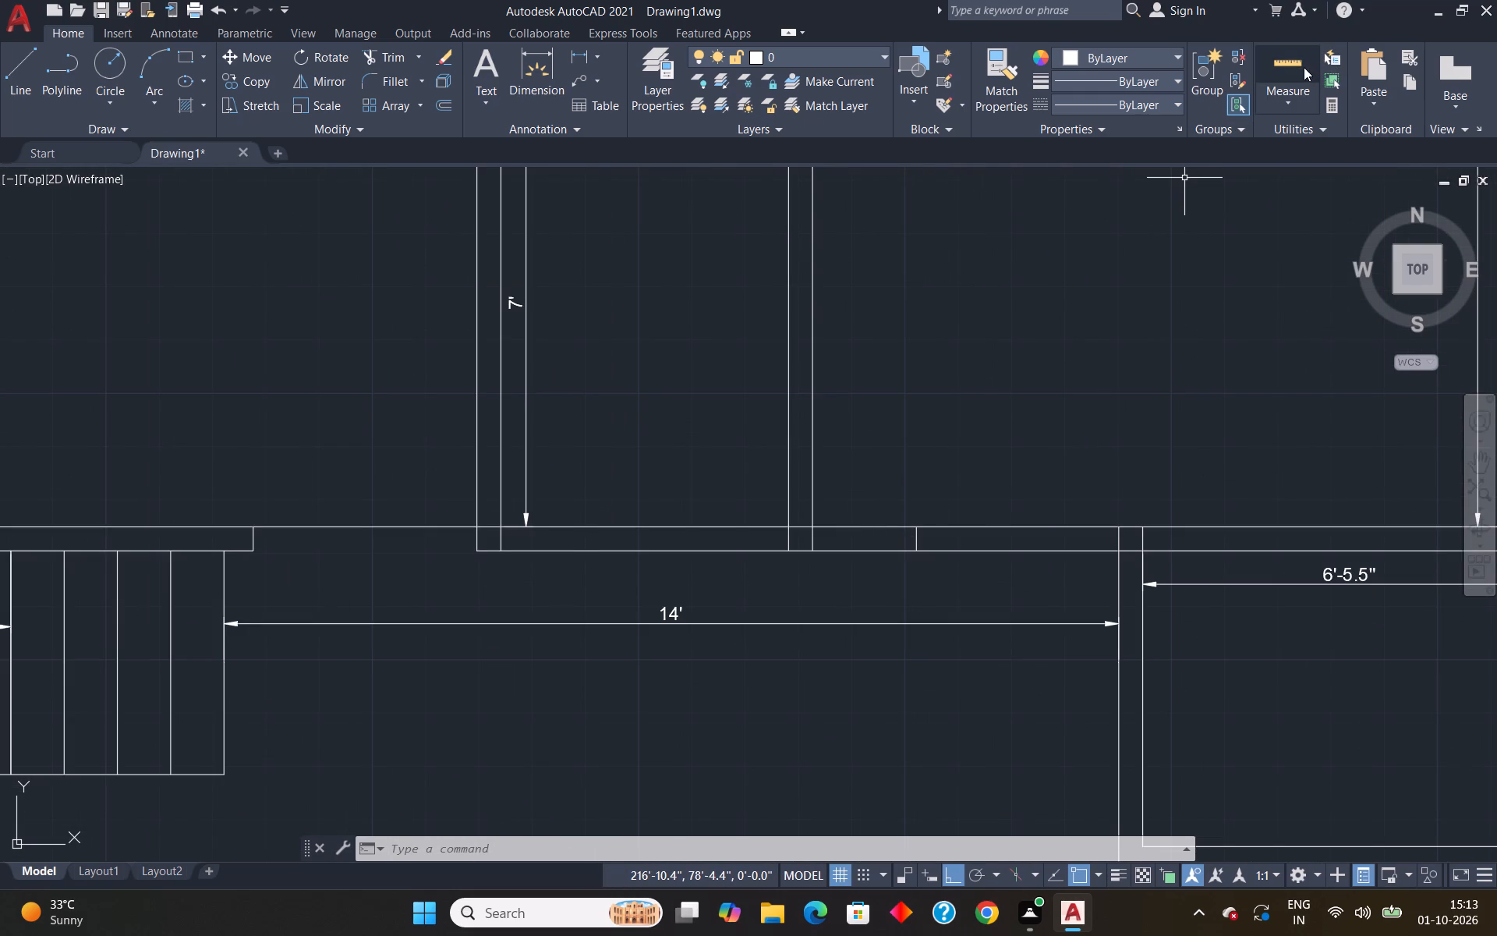
pyautogui.click(1301, 67)
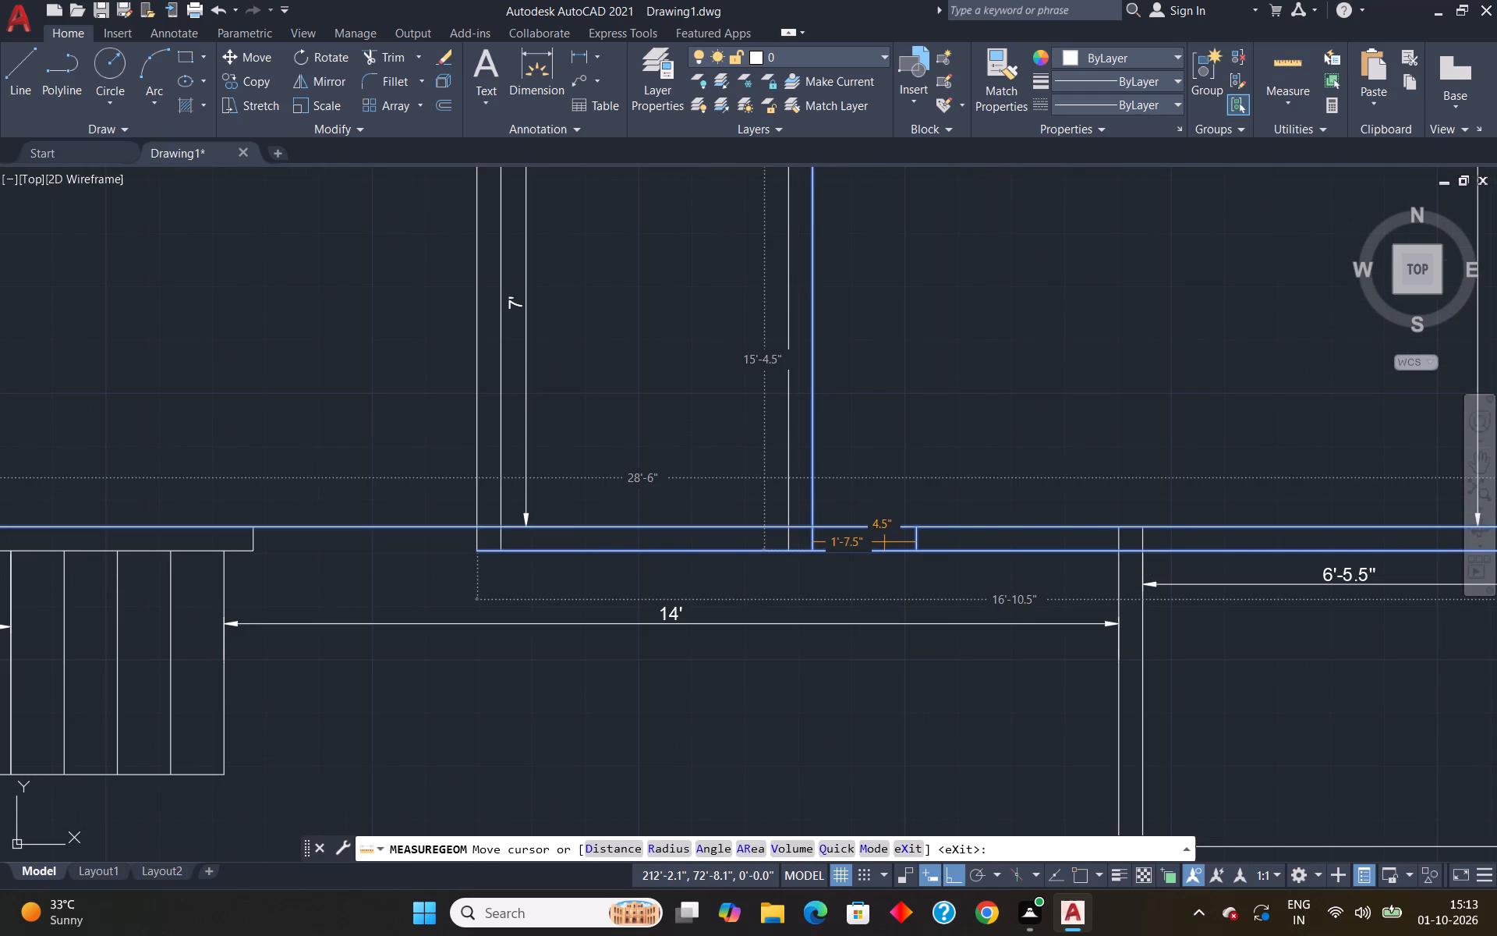
pyautogui.press('Escape')
# Remove the existing jamb line crossing the south wall just east of the central 4'-6" room.
pyautogui.scroll(-3, 968, 535)
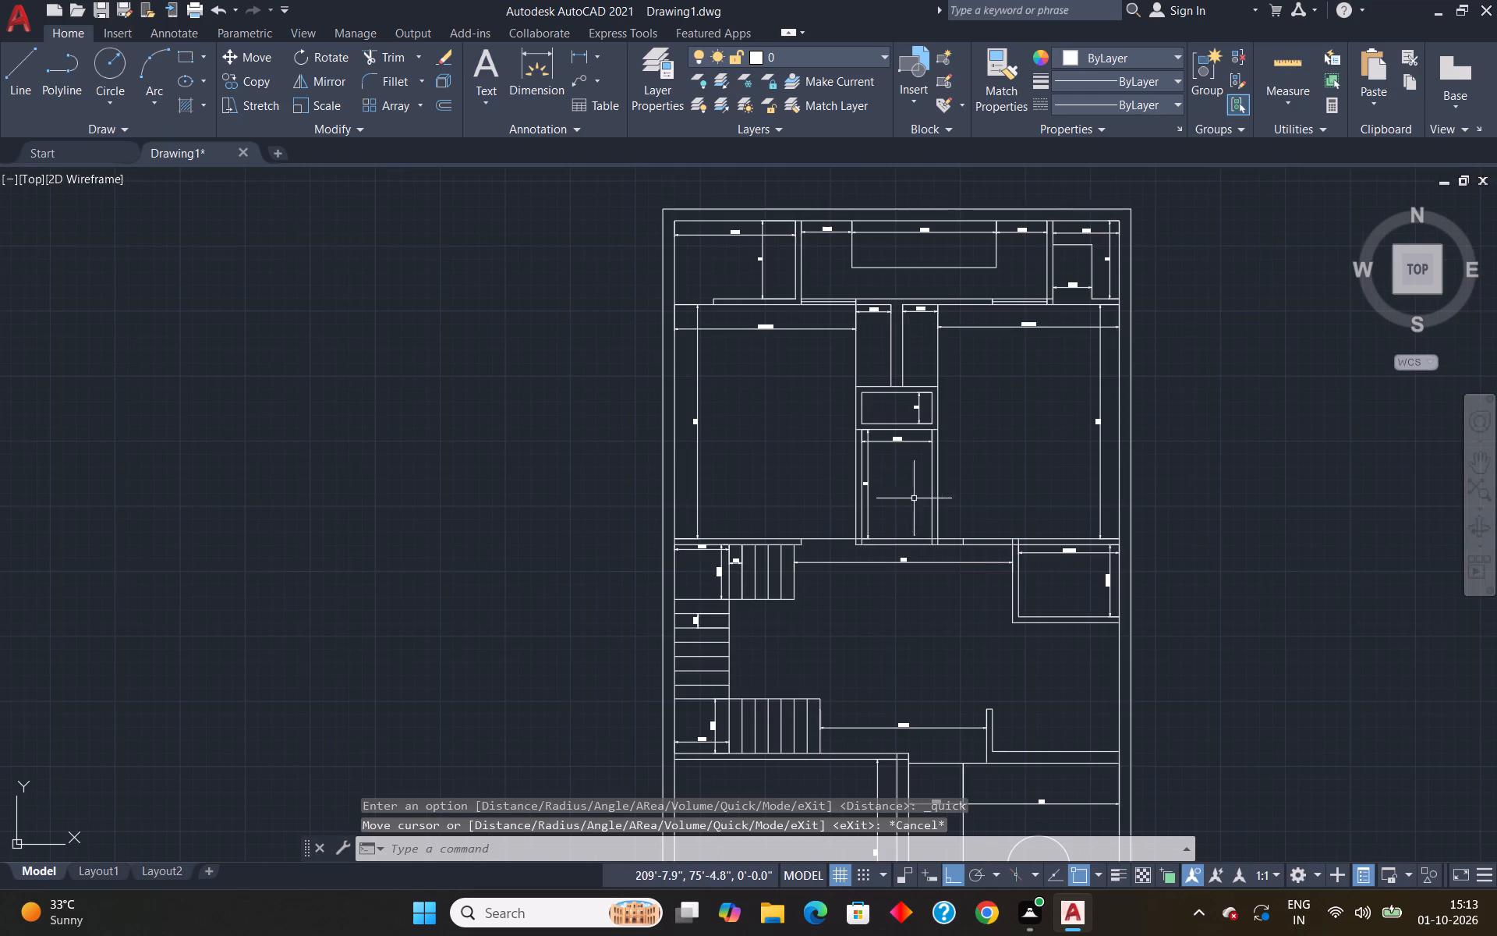
pyautogui.scroll(2, 957, 530)
pyautogui.write('tr')
pyautogui.press('Return')
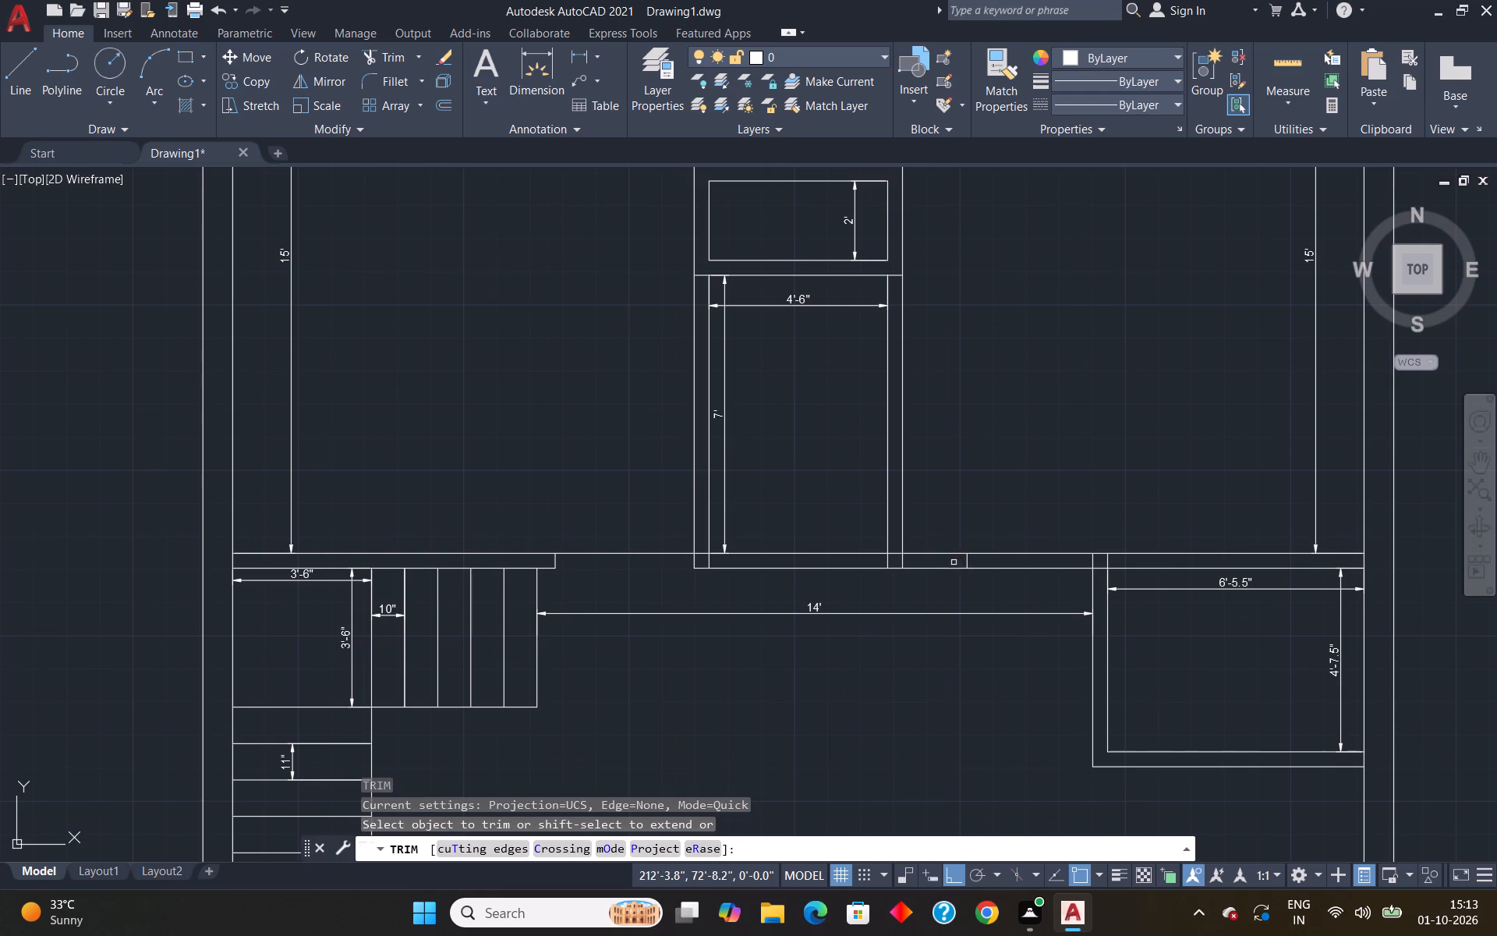
pyautogui.click(969, 565)
pyautogui.press('Escape')
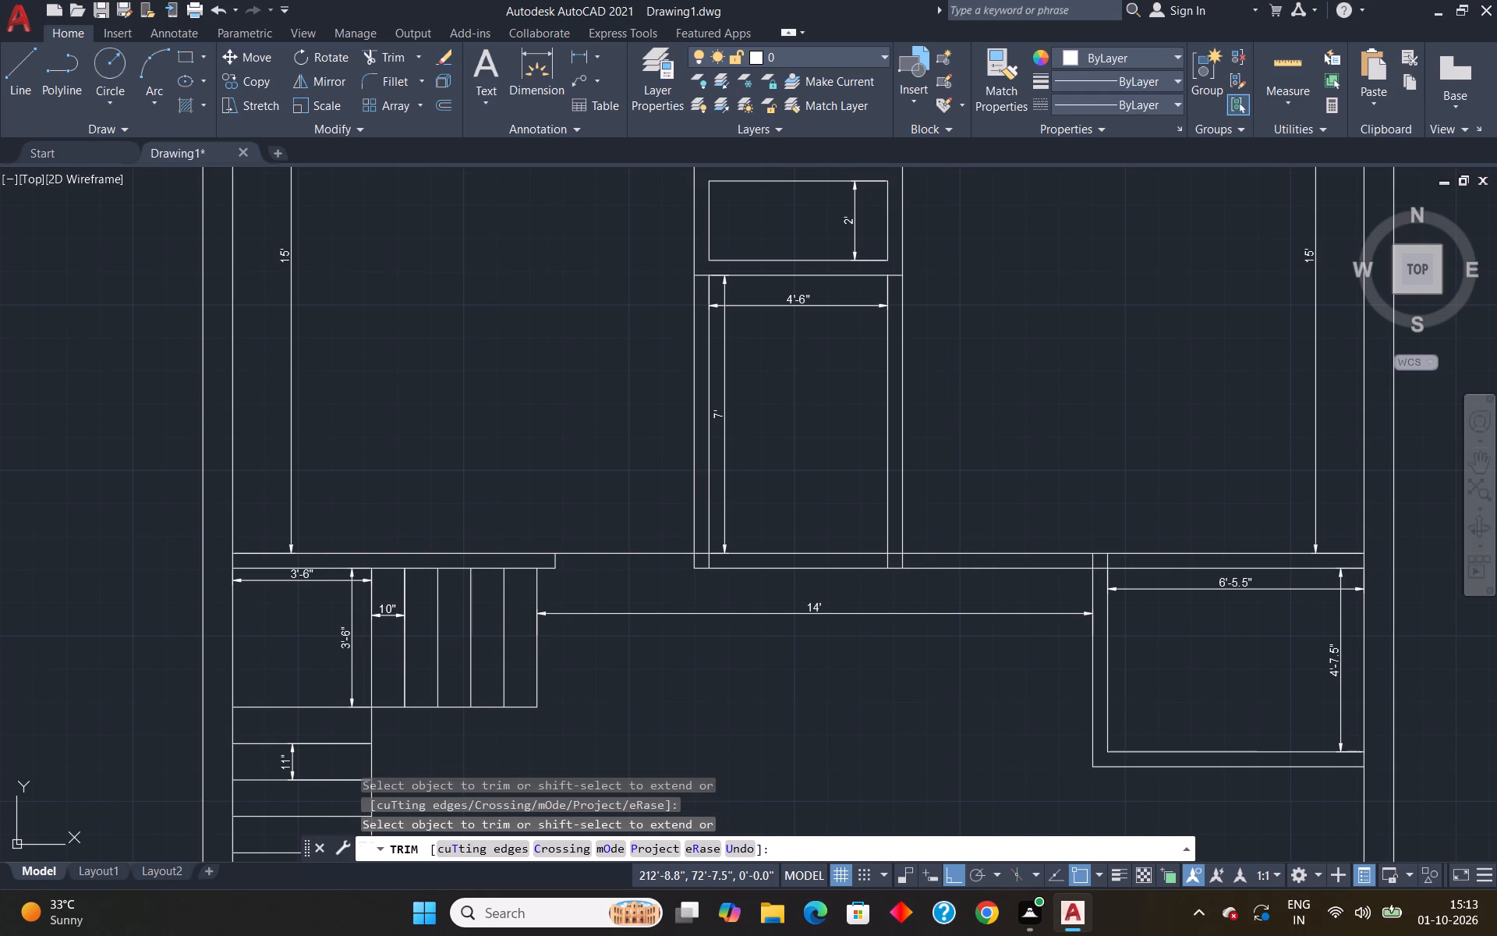
# Draw a jamb line across the eastern room's south wall, 3'6" east of the central 4'-6" room's outer east wall face.
pyautogui.press('l')
pyautogui.press('Return')
pyautogui.write('tk')
pyautogui.press('Return')
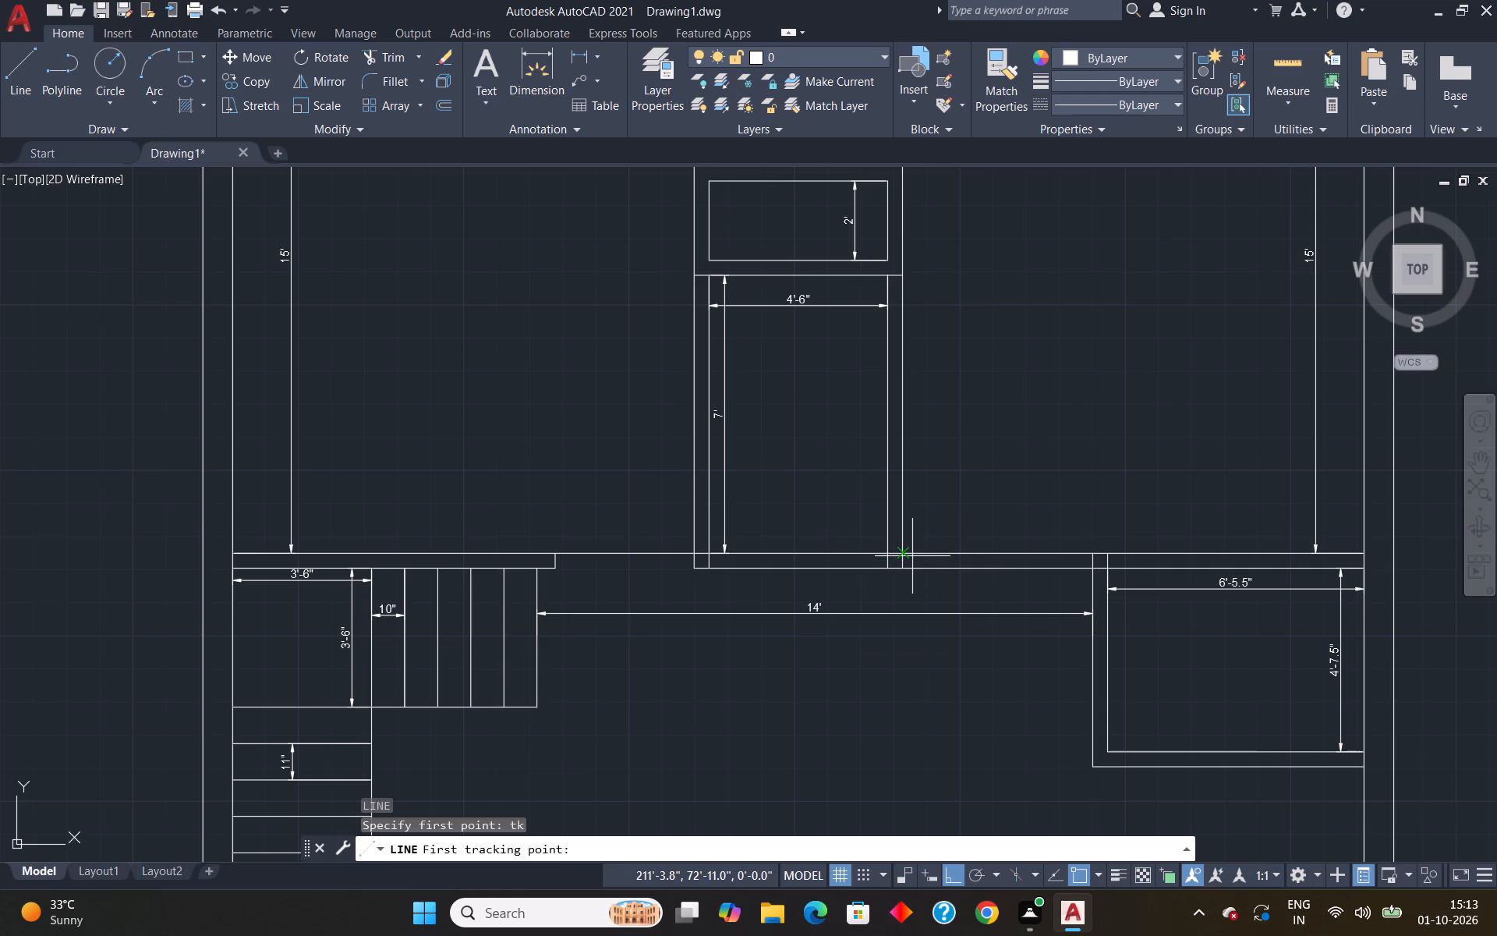
pyautogui.click(906, 552)
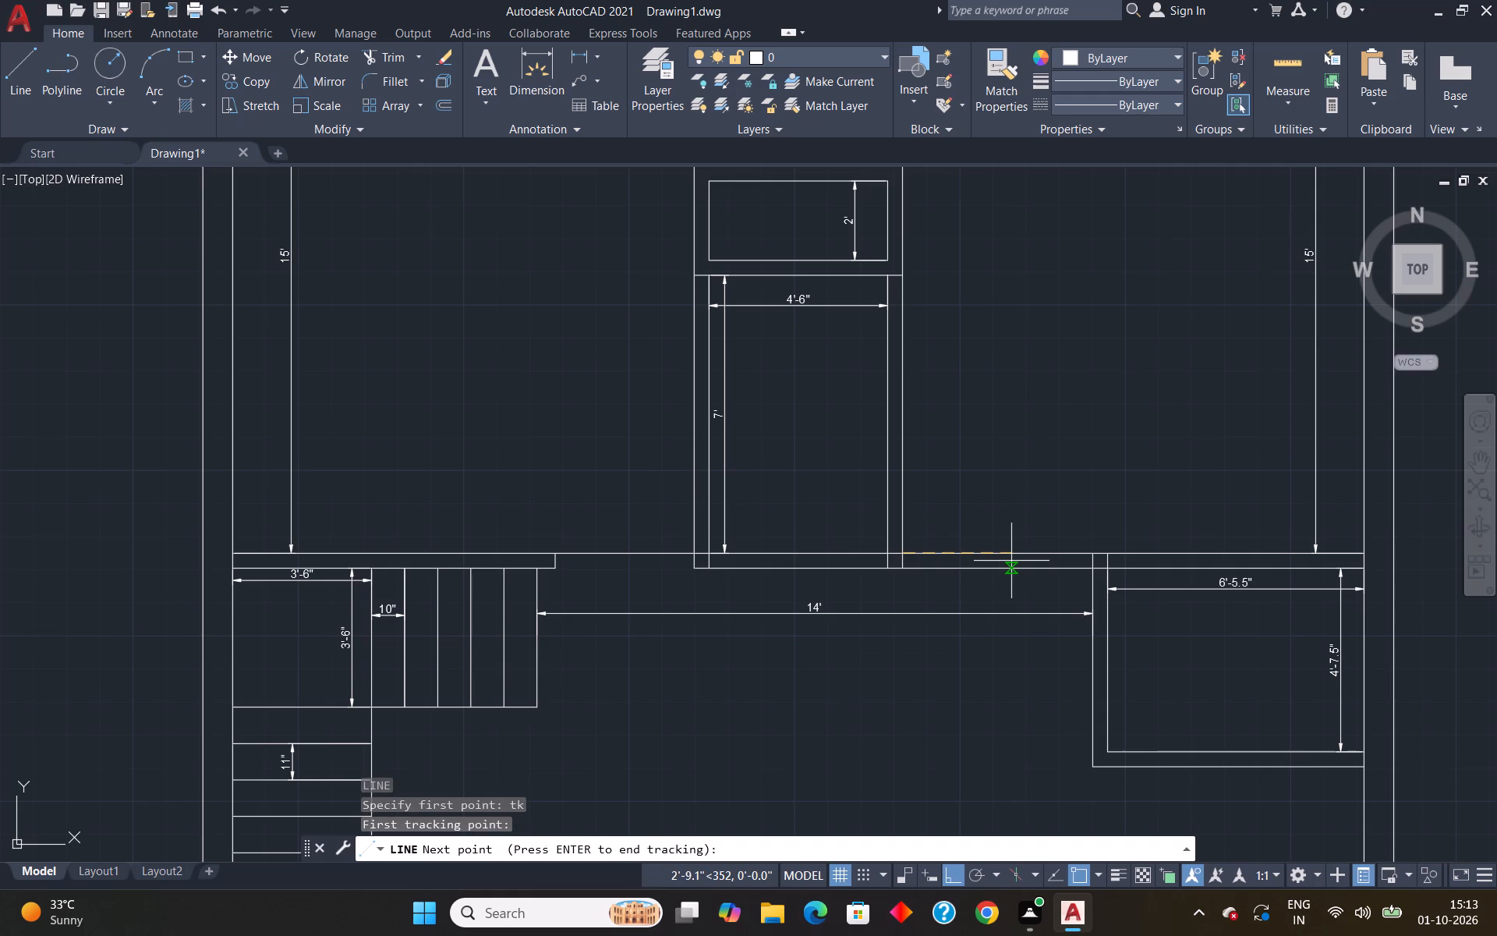
pyautogui.write('3\'6"')
pyautogui.press('Return')
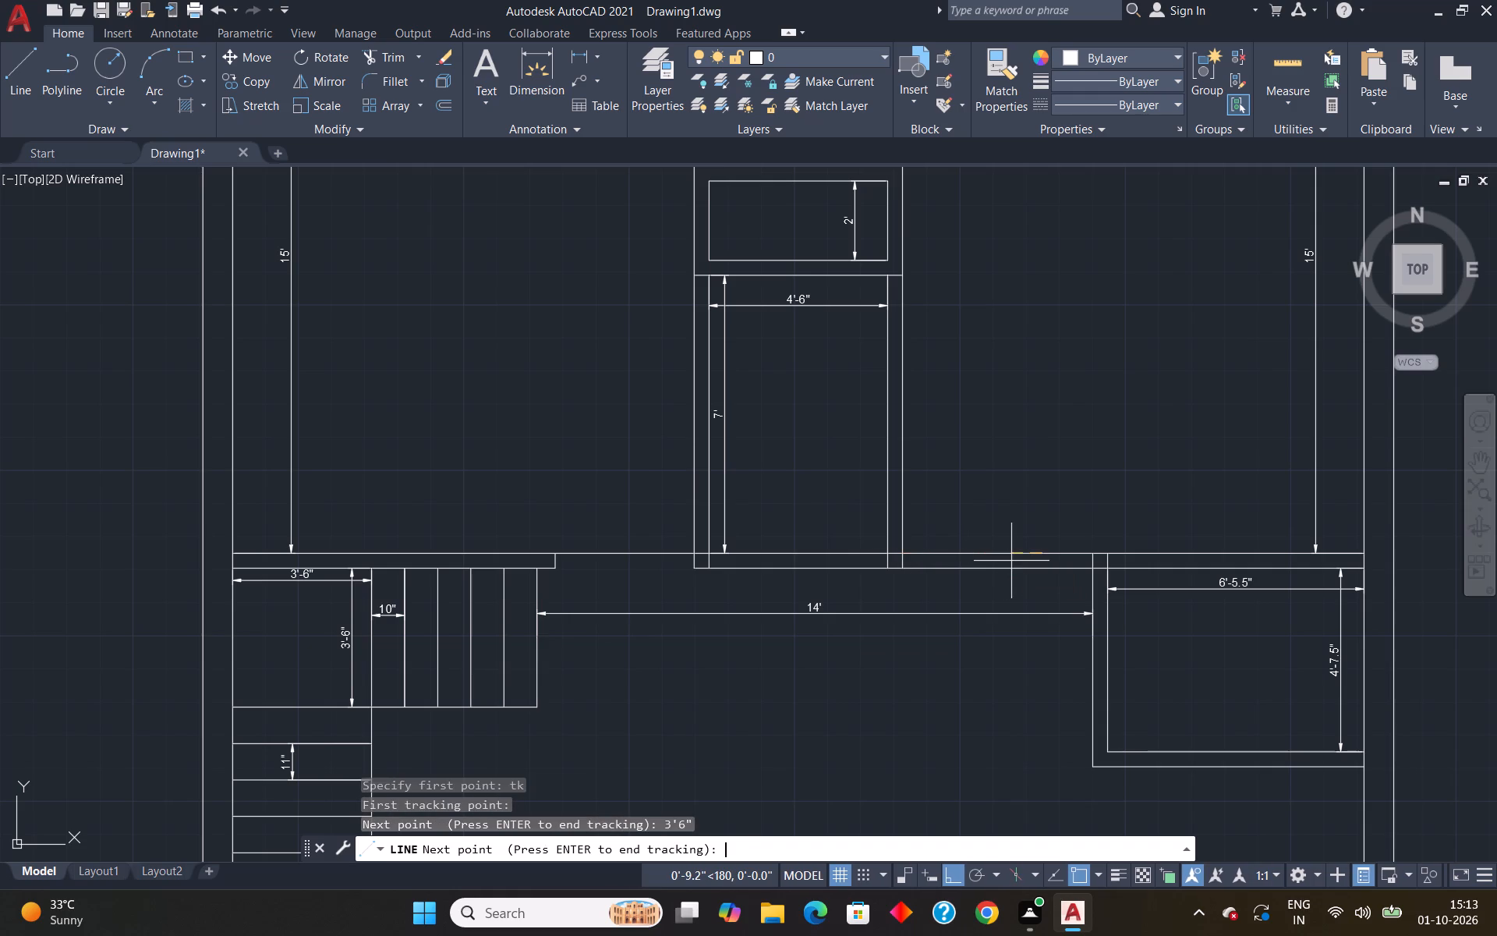
pyautogui.press('Return')
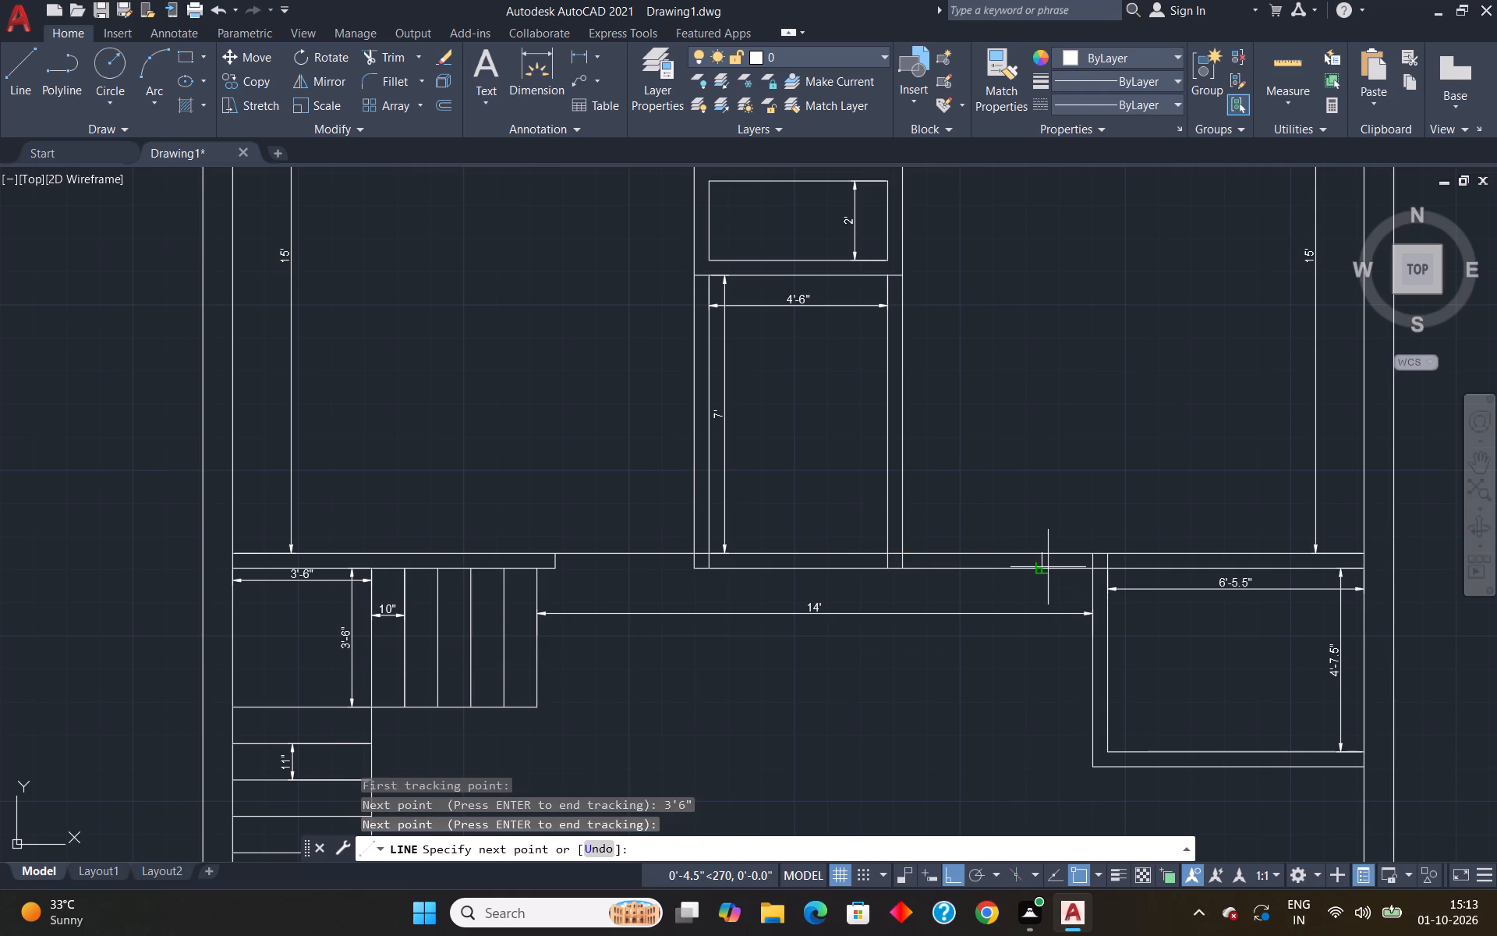
pyautogui.scroll(3, 1044, 569)
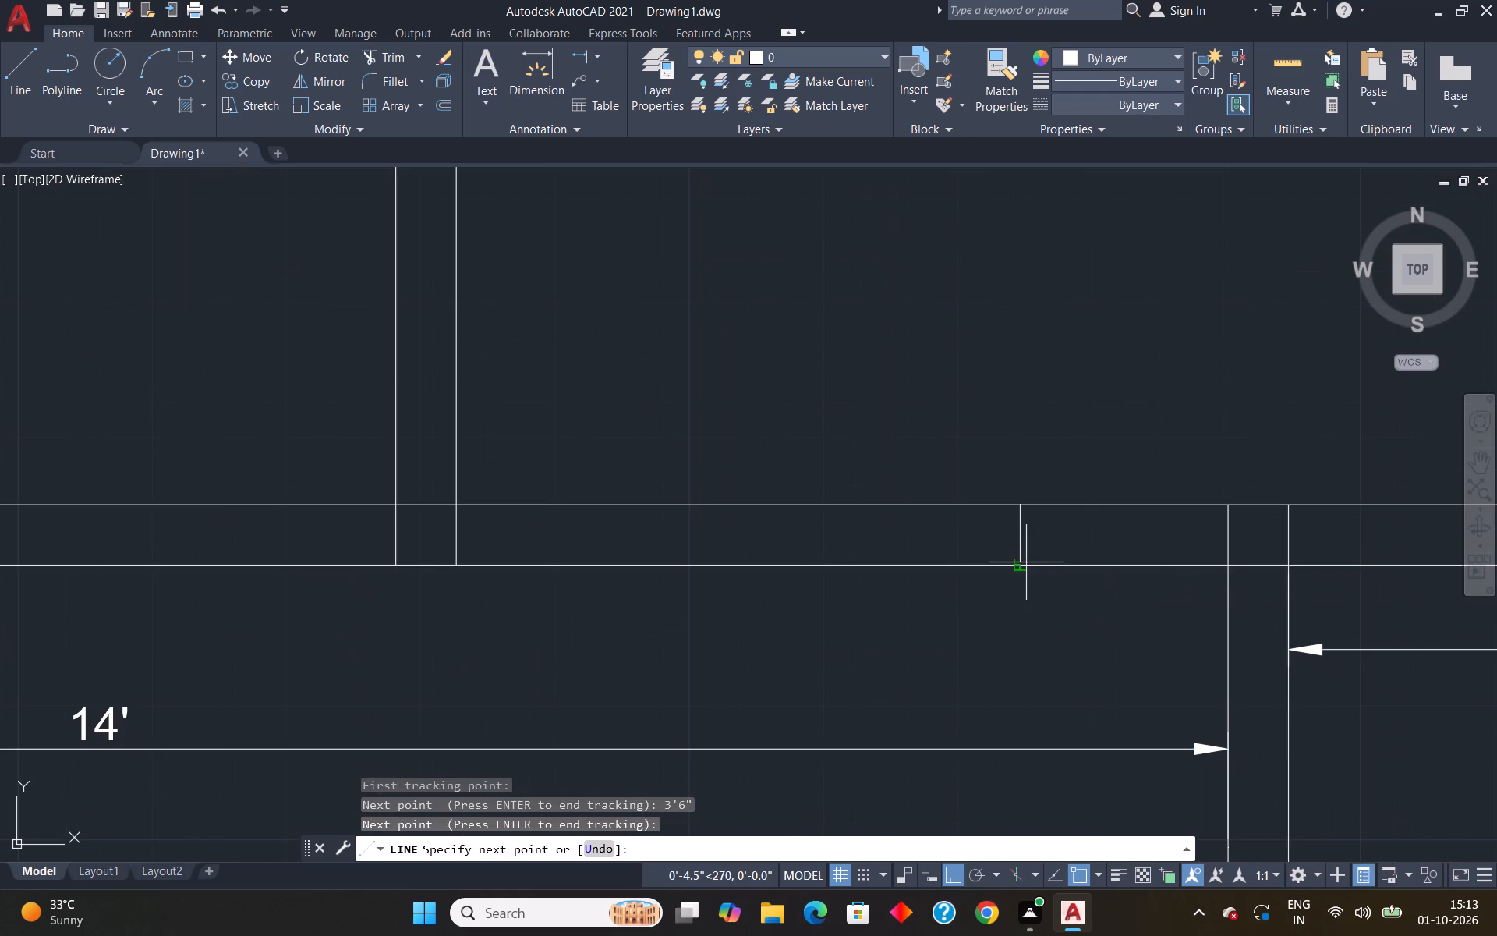
pyautogui.click(1021, 562)
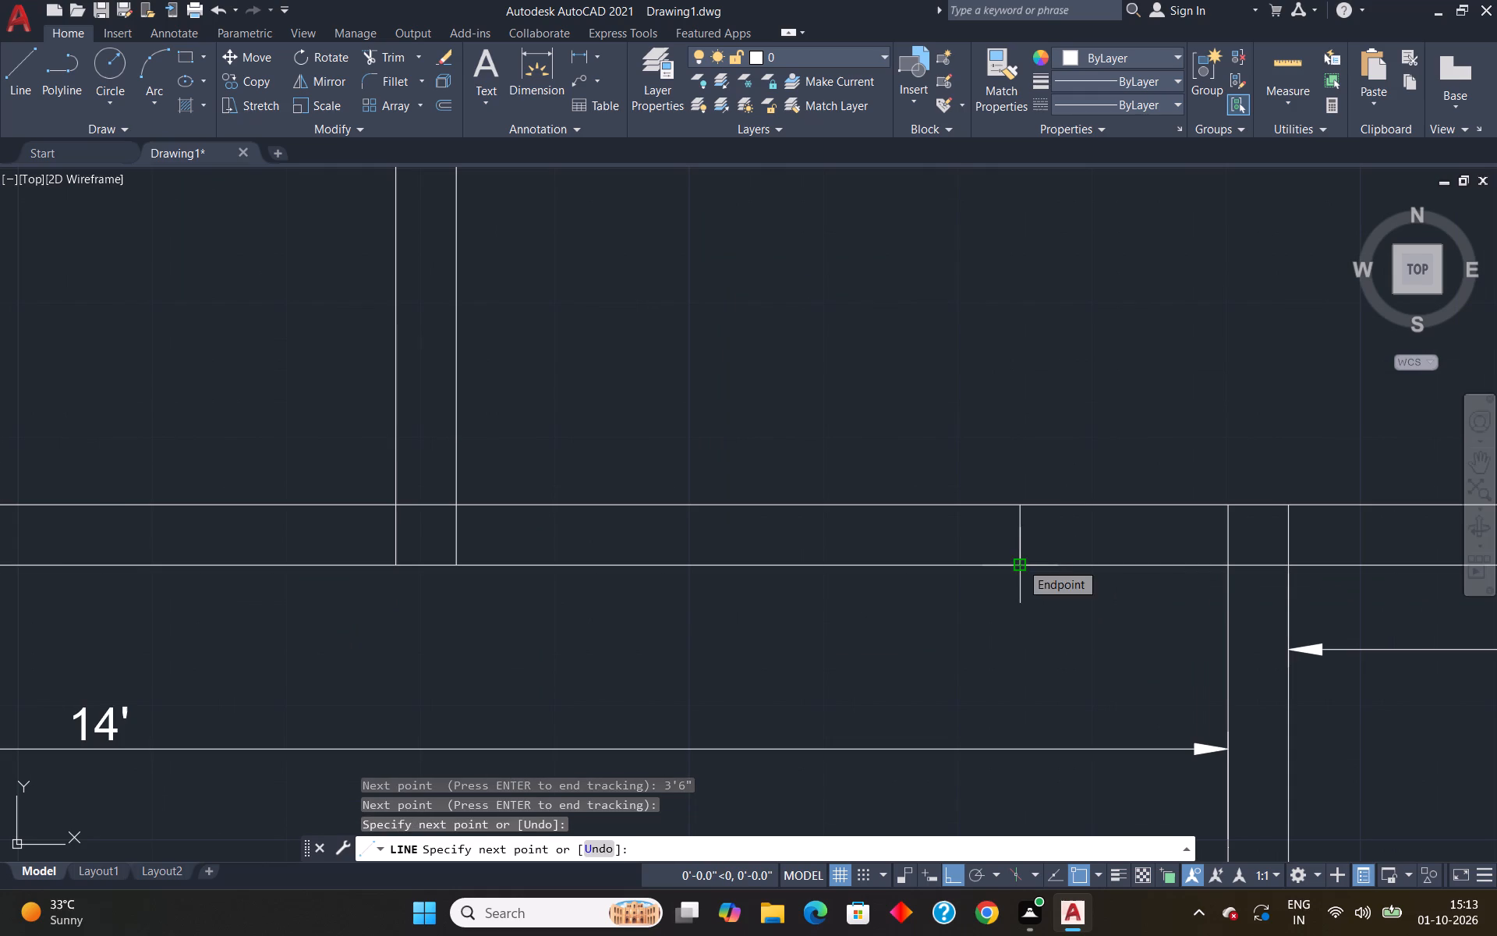
pyautogui.press('Escape')
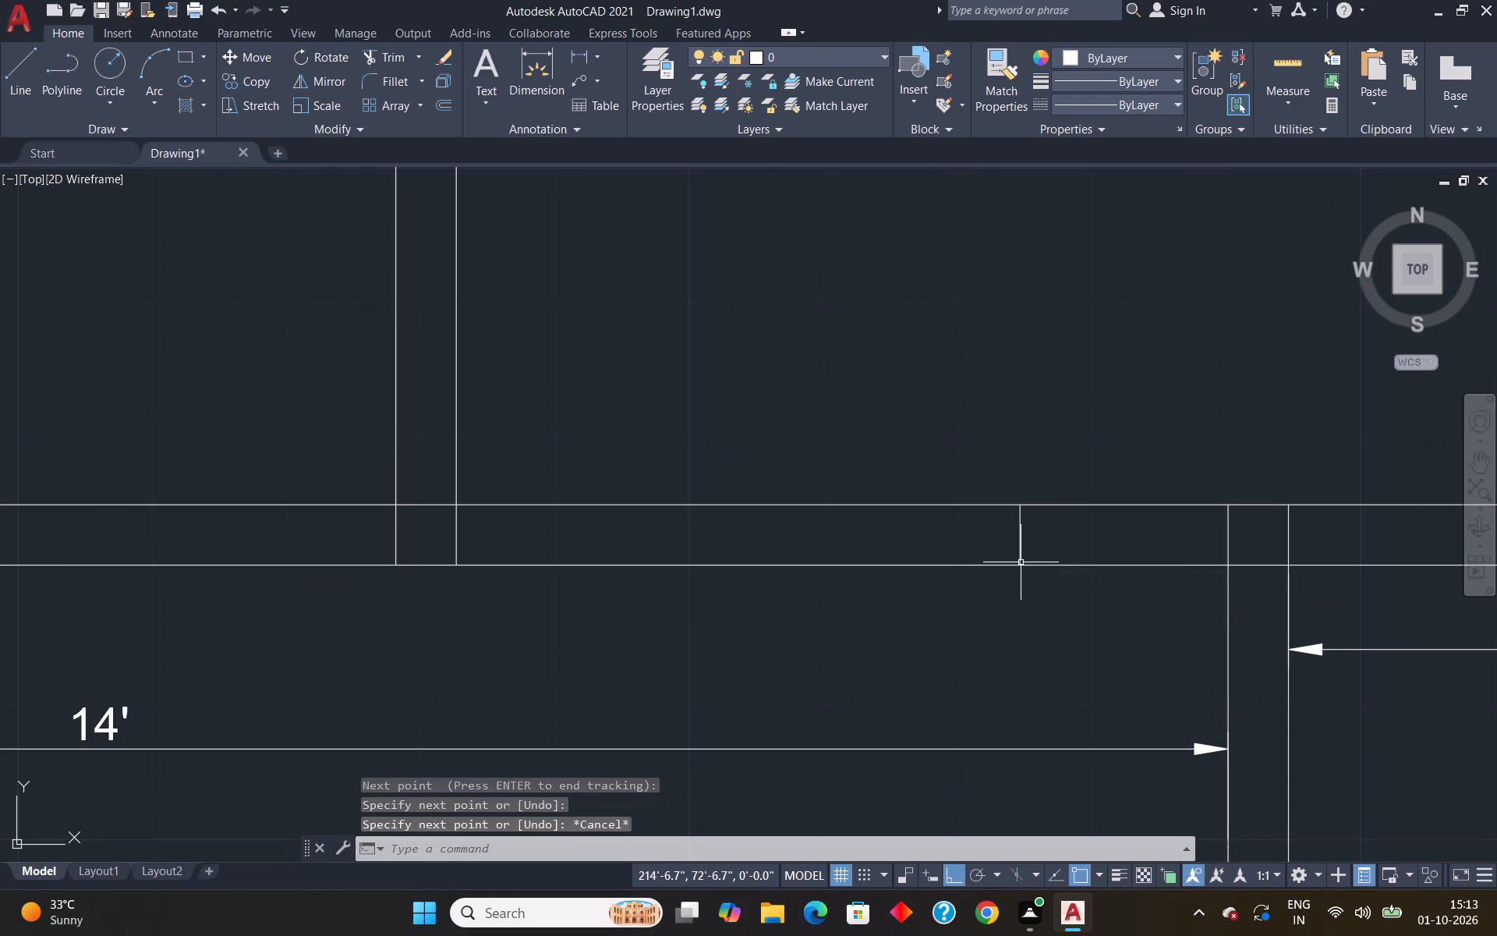
pyautogui.press('Escape')
# Trim the south wall's upper line between the central room's outer east wall face and the 3'6" jamb line.
pyautogui.write('tr')
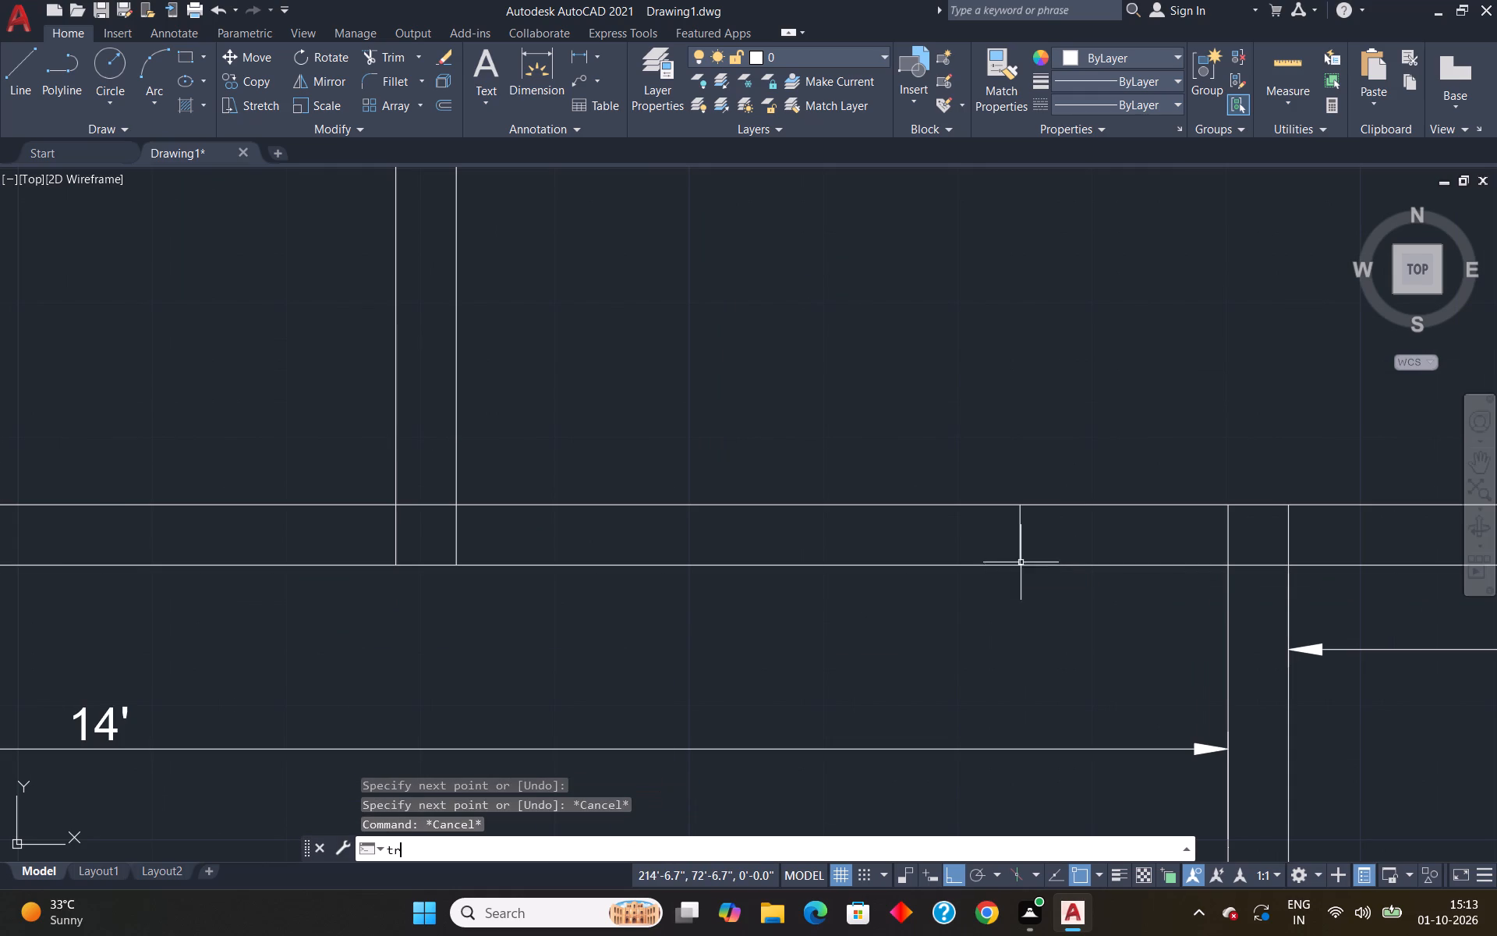
pyautogui.press('Return')
pyautogui.moveTo(927, 489); pyautogui.dragTo(915, 509)
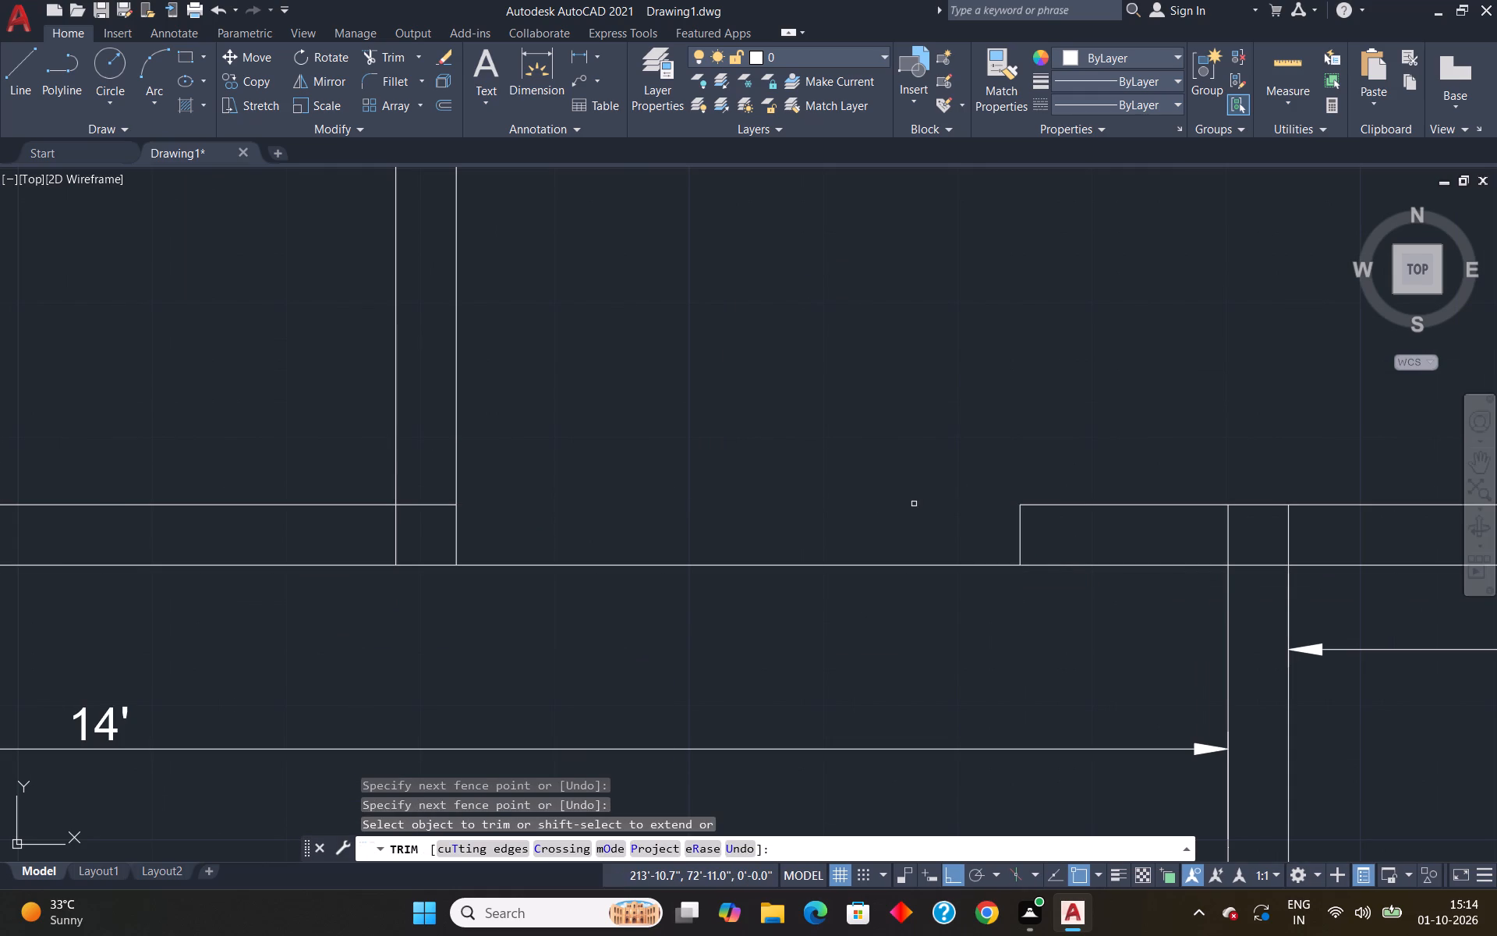
# Extend the western room's south wall lower line east across the opening to the central 4'-6" room.
pyautogui.press('Escape')
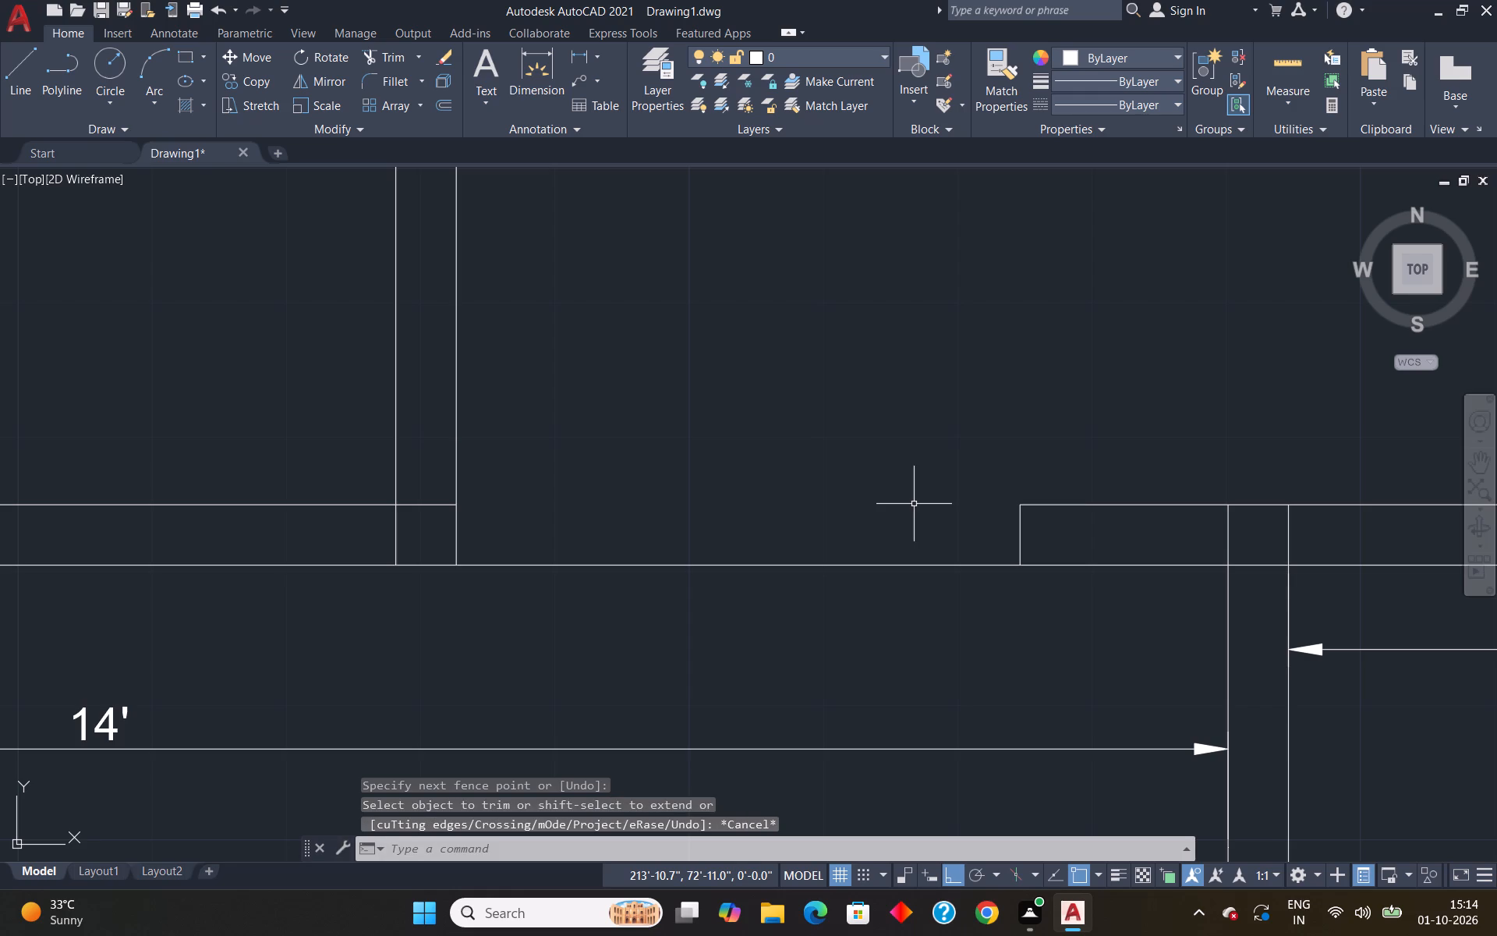
pyautogui.scroll(-6, 901, 498)
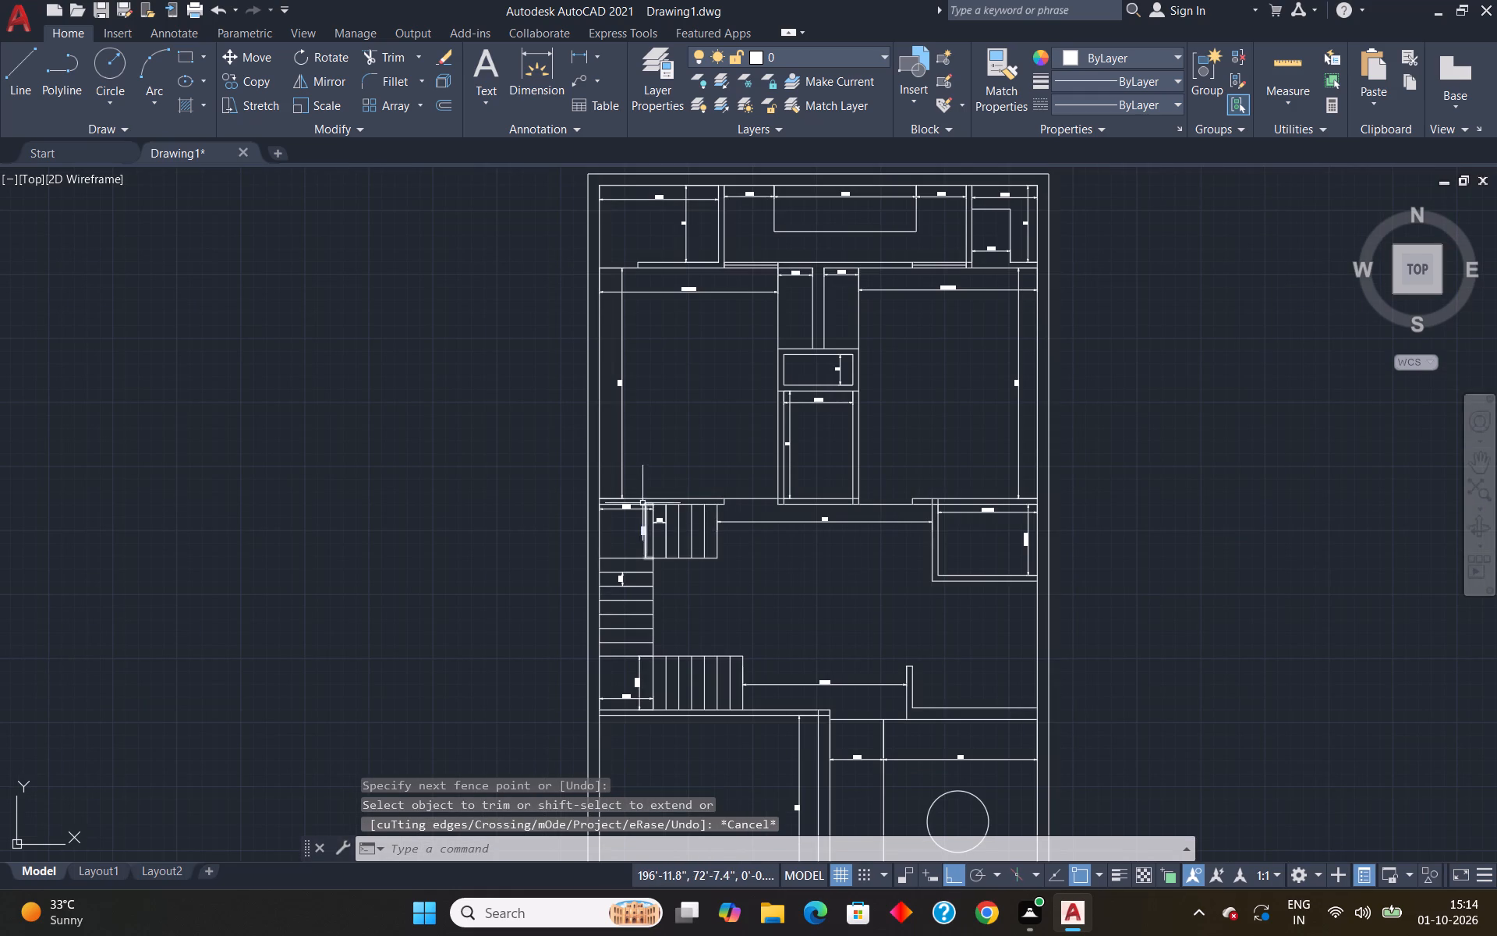
pyautogui.scroll(1, 702, 510)
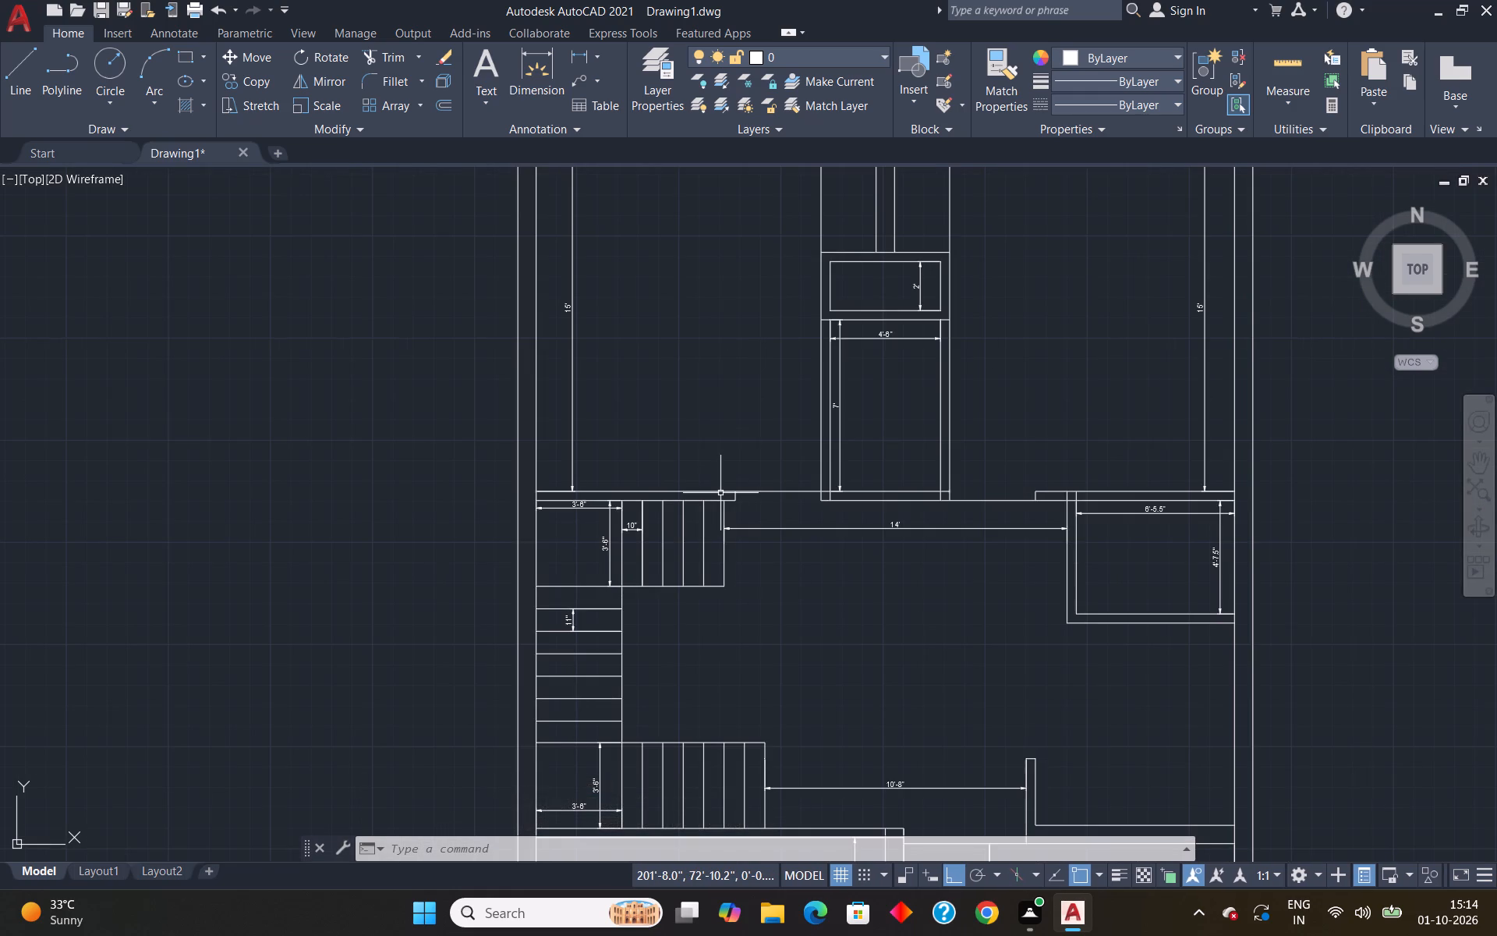
pyautogui.scroll(3, 748, 491)
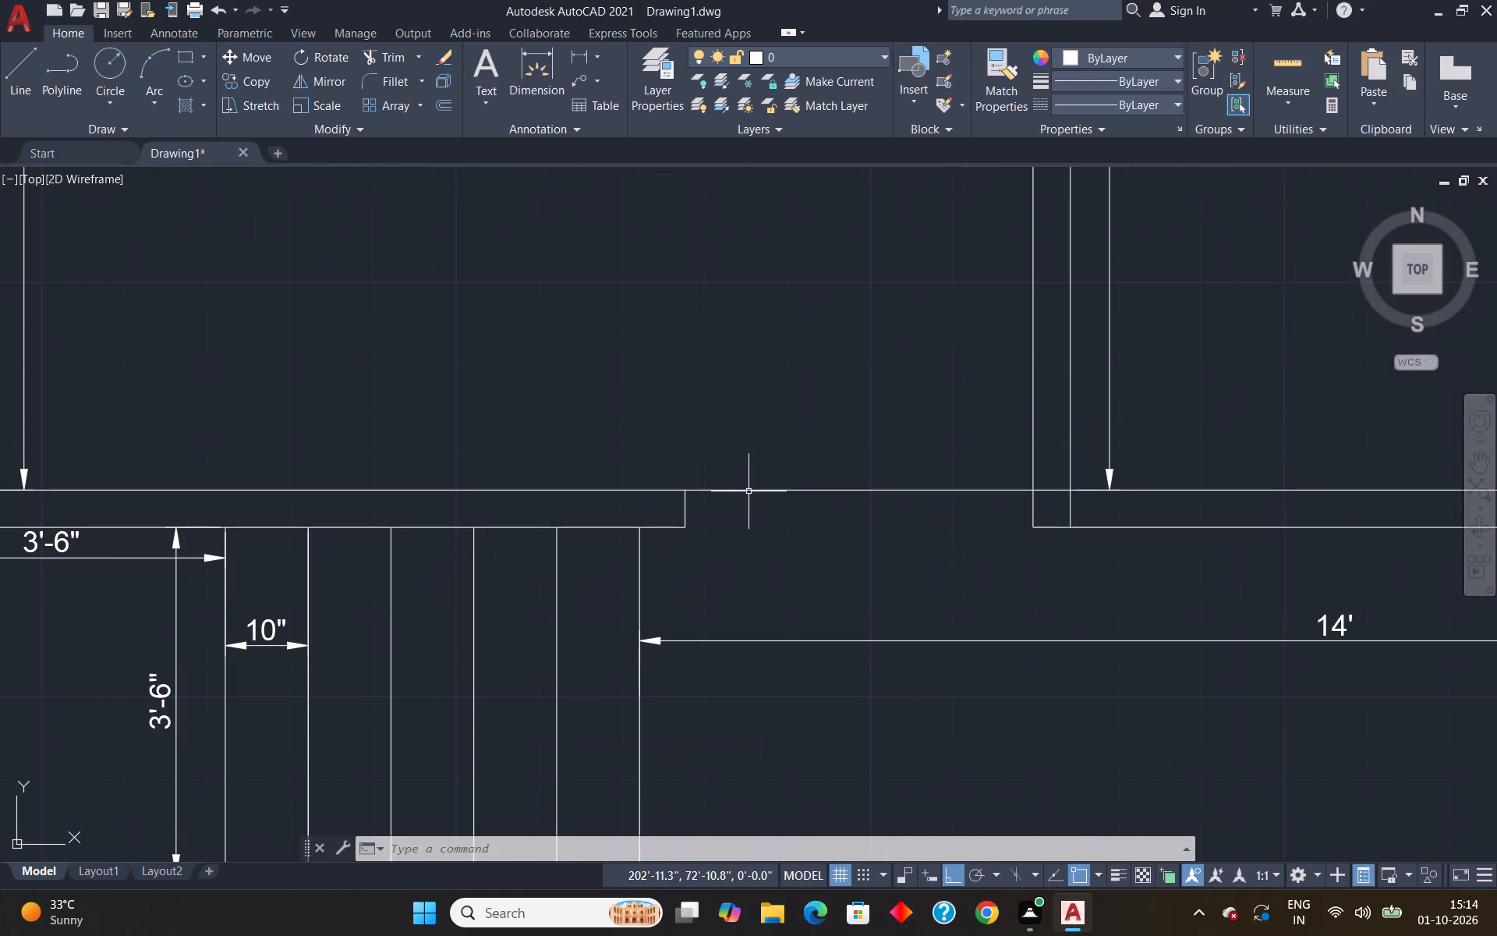
pyautogui.write('ex')
pyautogui.press('Return')
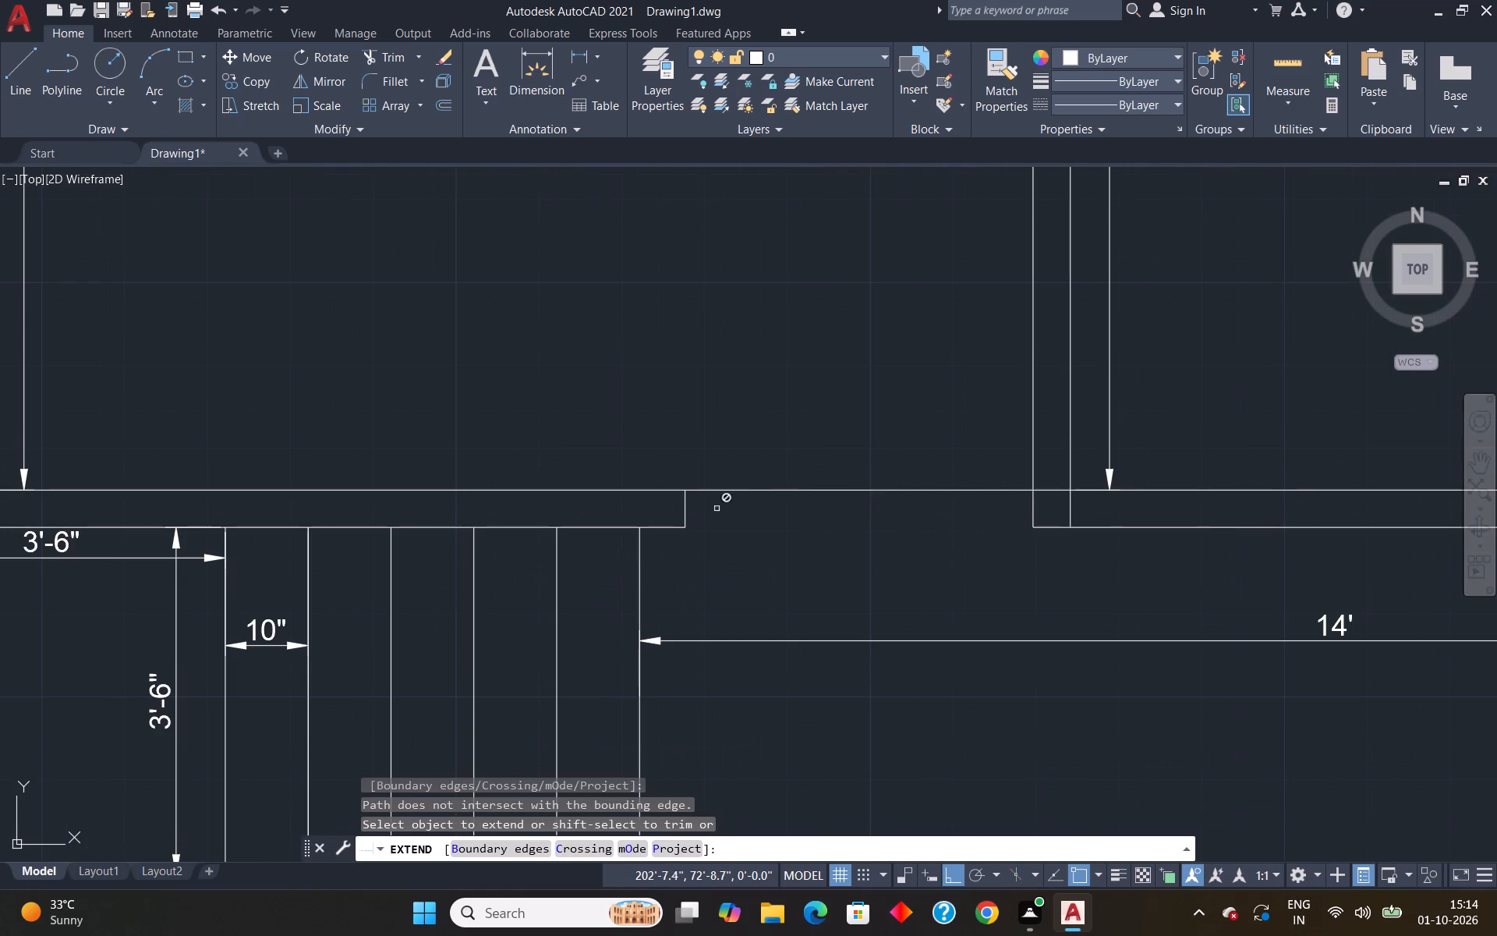
pyautogui.click(653, 528)
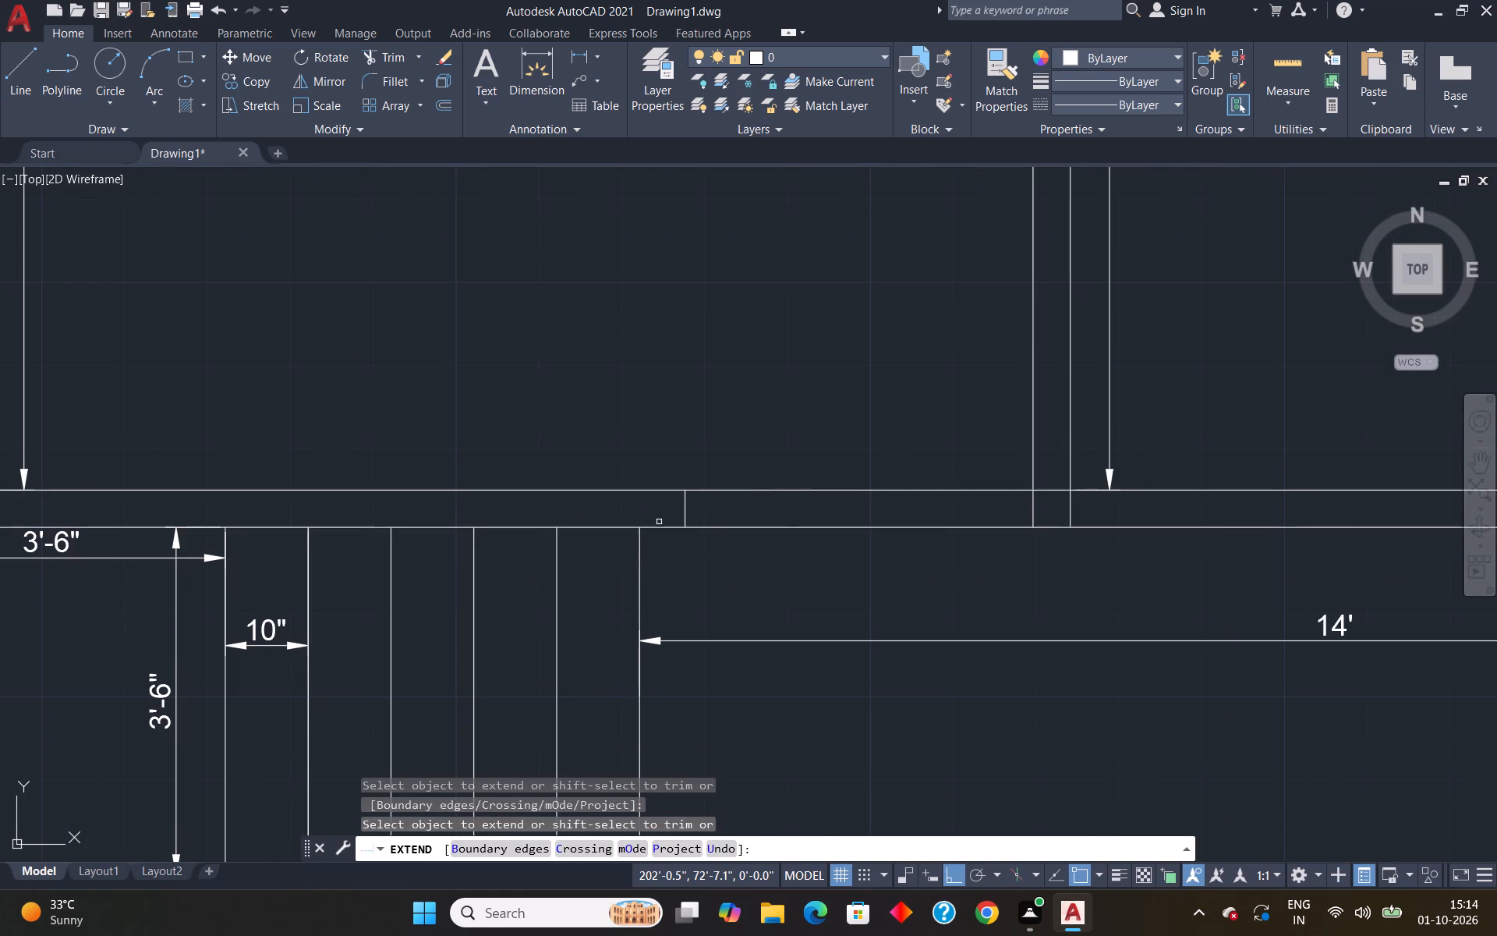
pyautogui.press('Escape')
# Trim the western room's south wall upper line between the jamb line and the central room's outer west wall face.
pyautogui.write('tr')
pyautogui.press('Return')
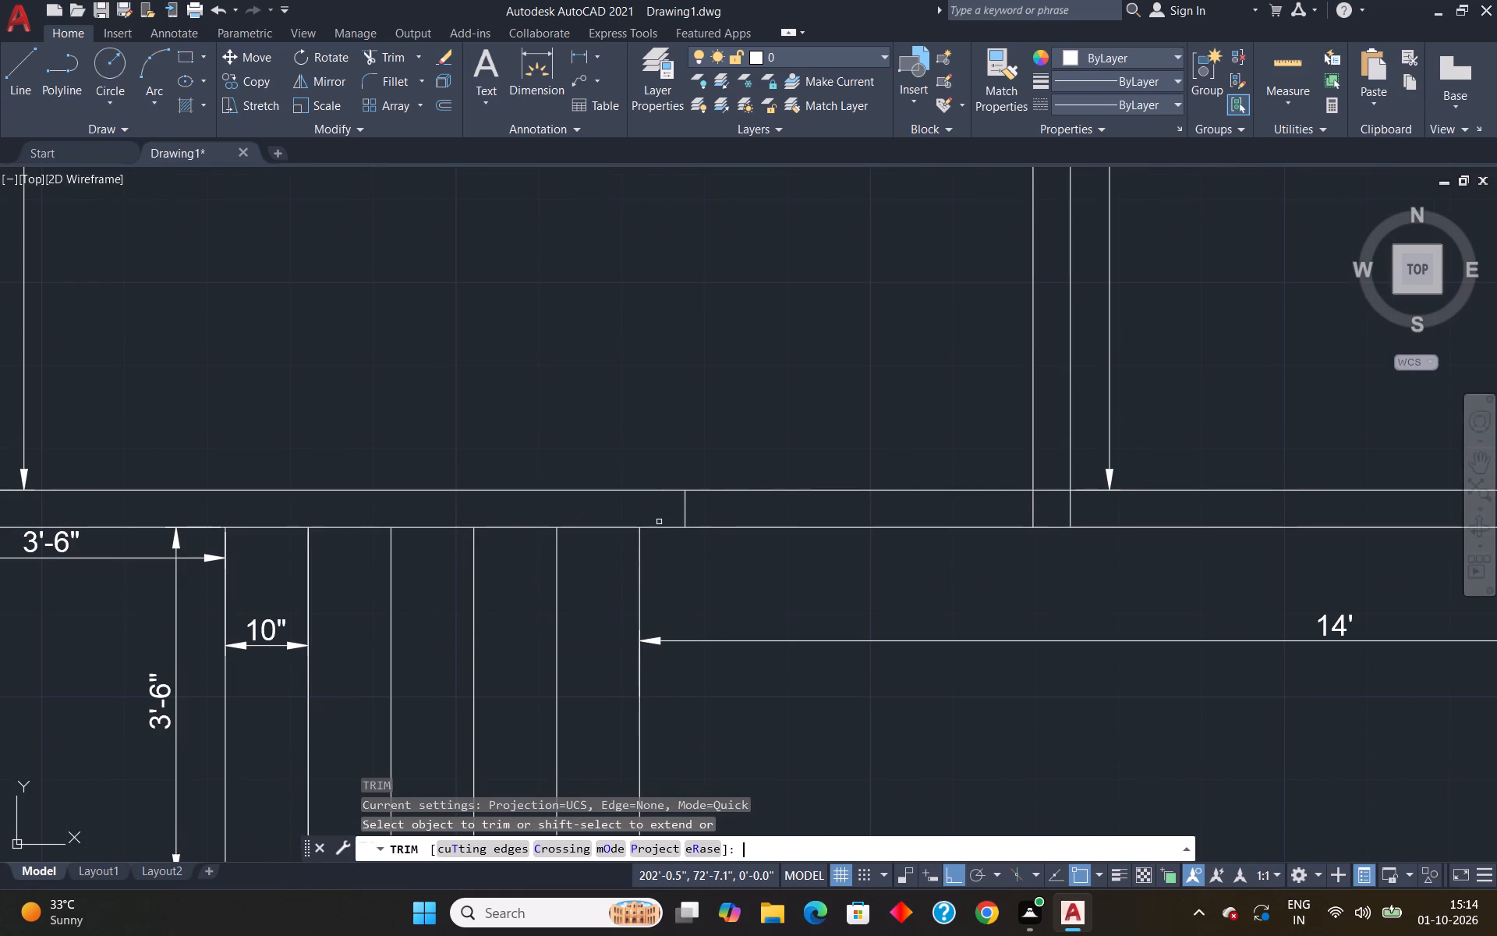
pyautogui.moveTo(731, 500); pyautogui.dragTo(756, 459)
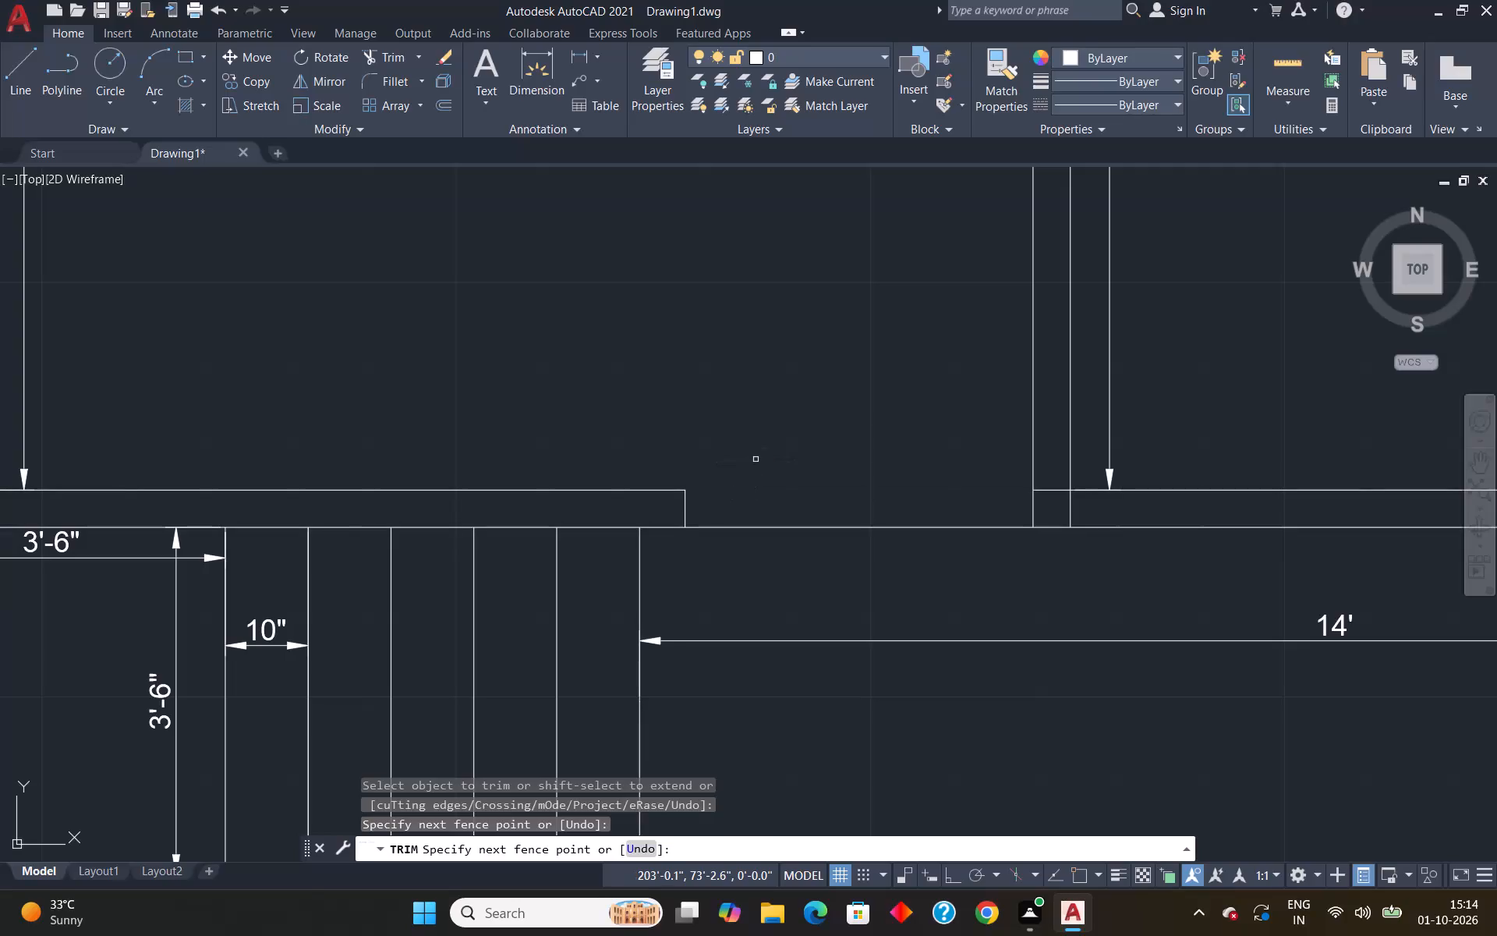
pyautogui.press('Escape')
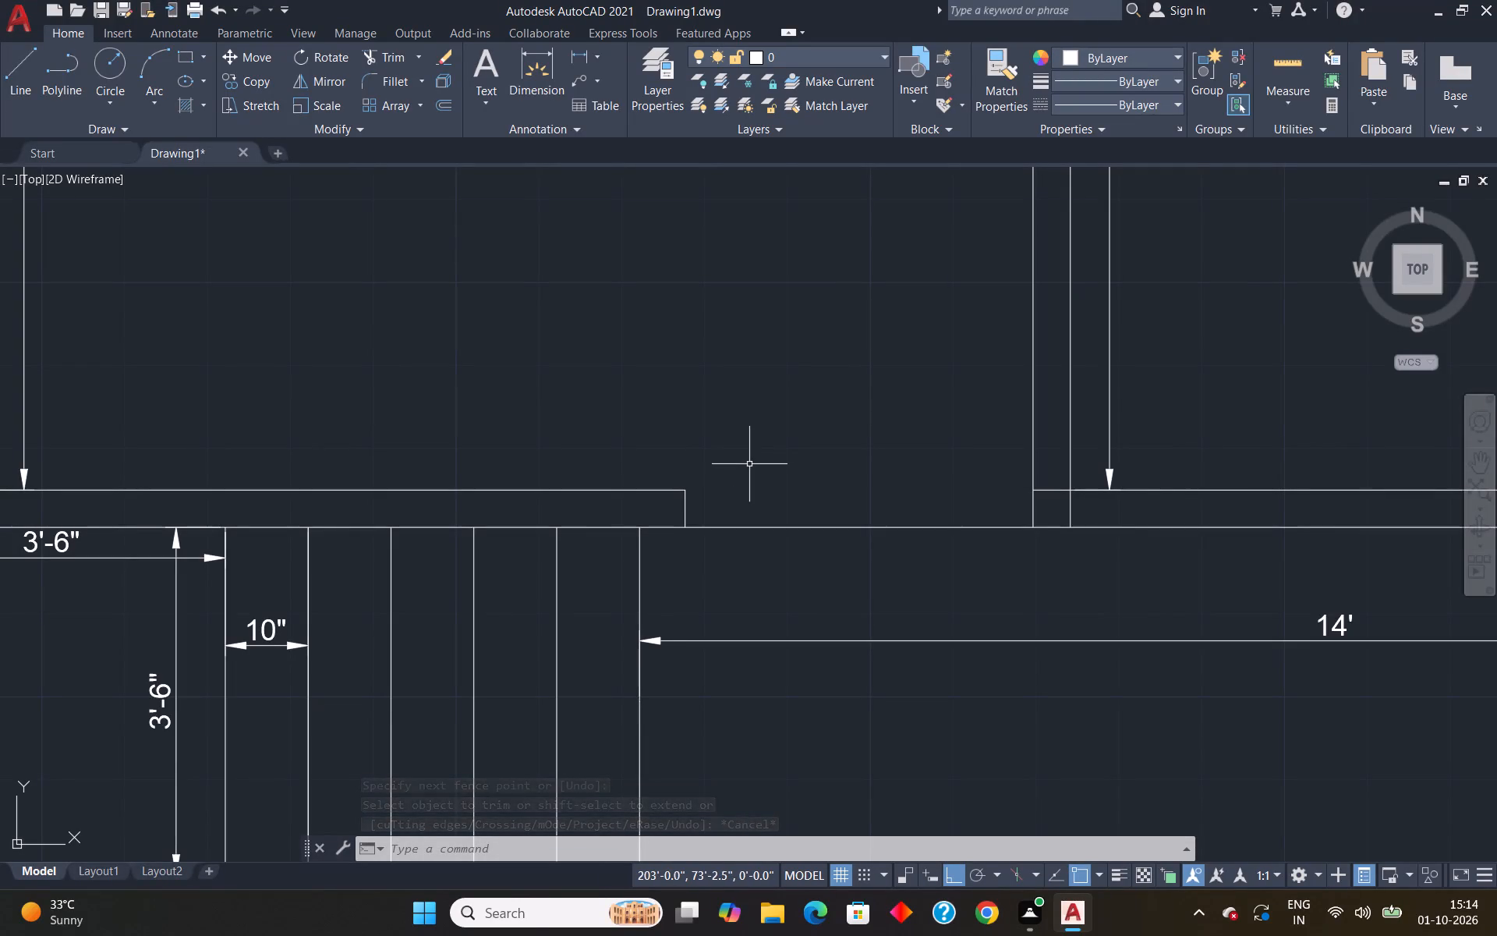
# Draw a jamb line across the central 4'-6" room's south wall, 1' east of its inner west wall face.
pyautogui.scroll(-4, 1062, 406)
pyautogui.scroll(1, 1113, 392)
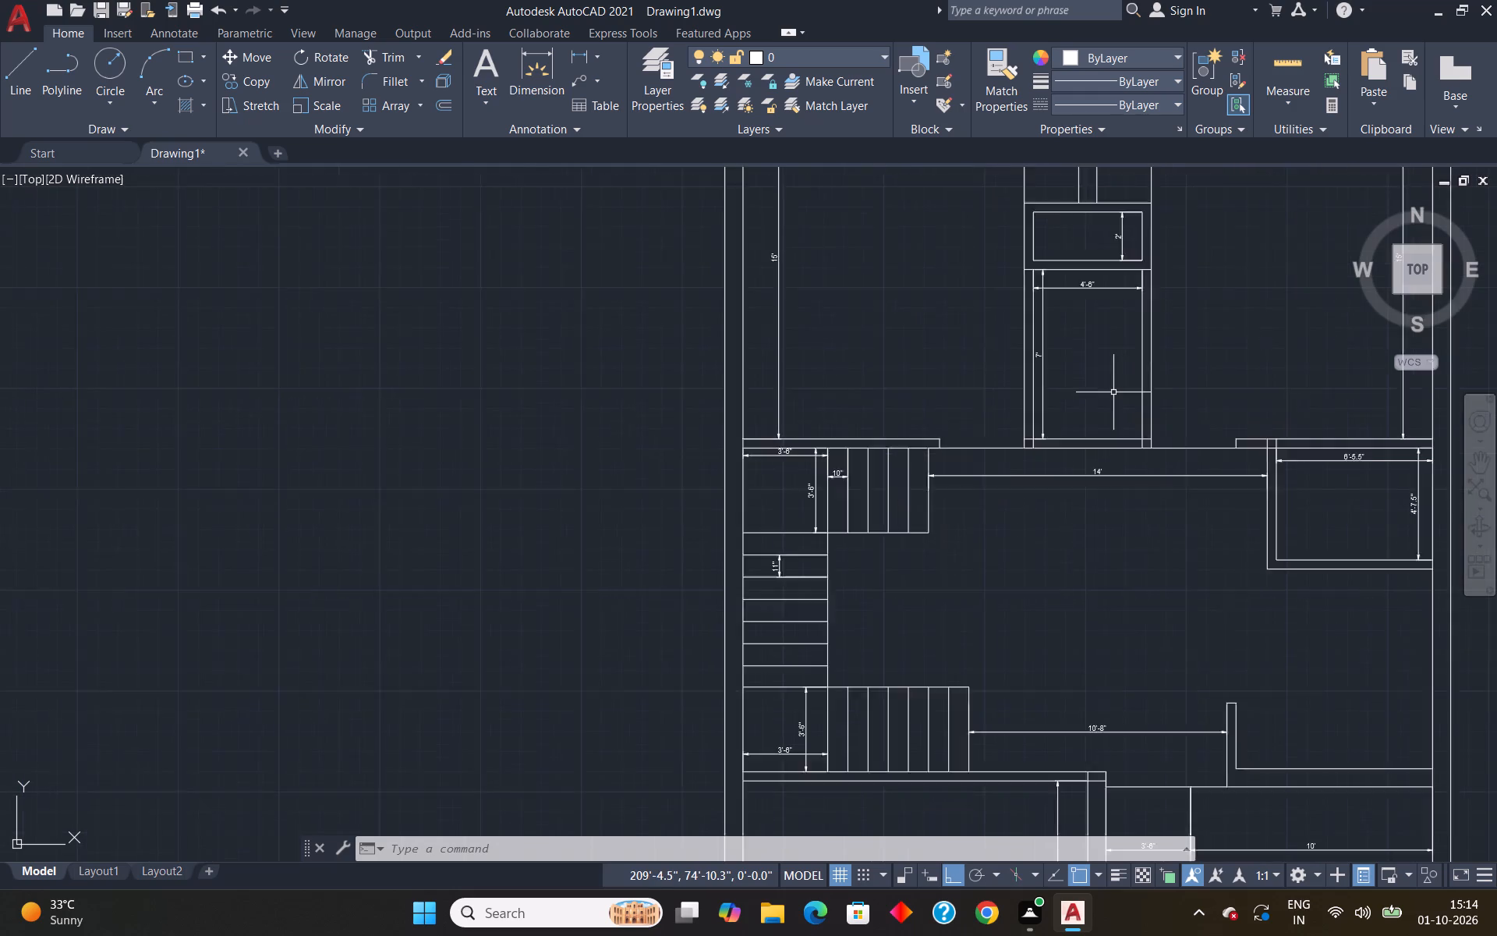
pyautogui.scroll(2, 1113, 392)
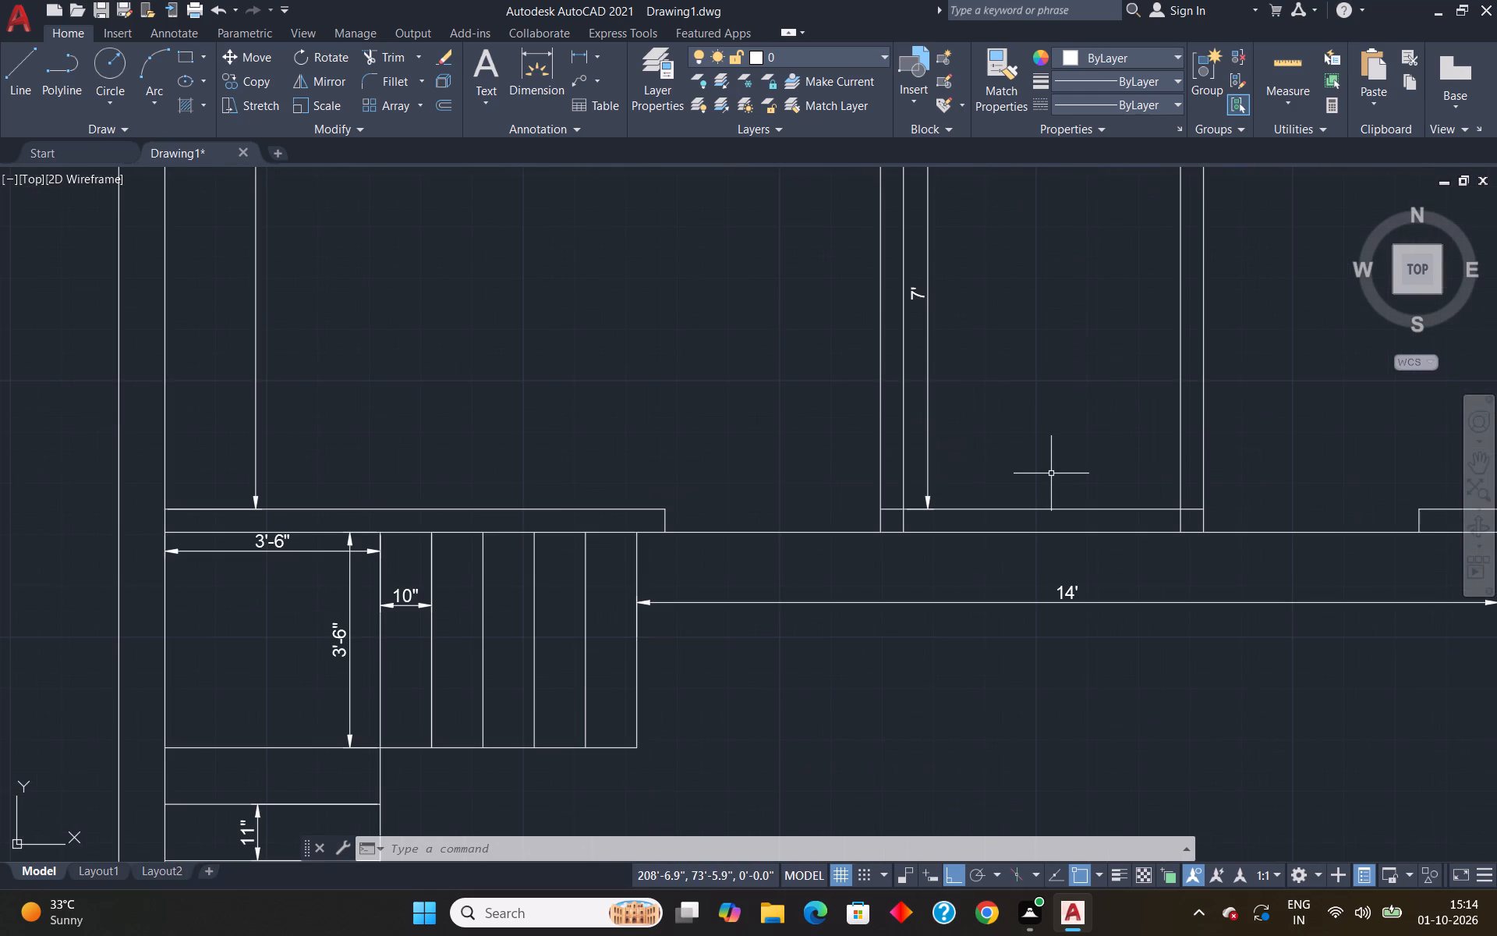
pyautogui.press('l')
pyautogui.press('Return')
pyautogui.write('tk')
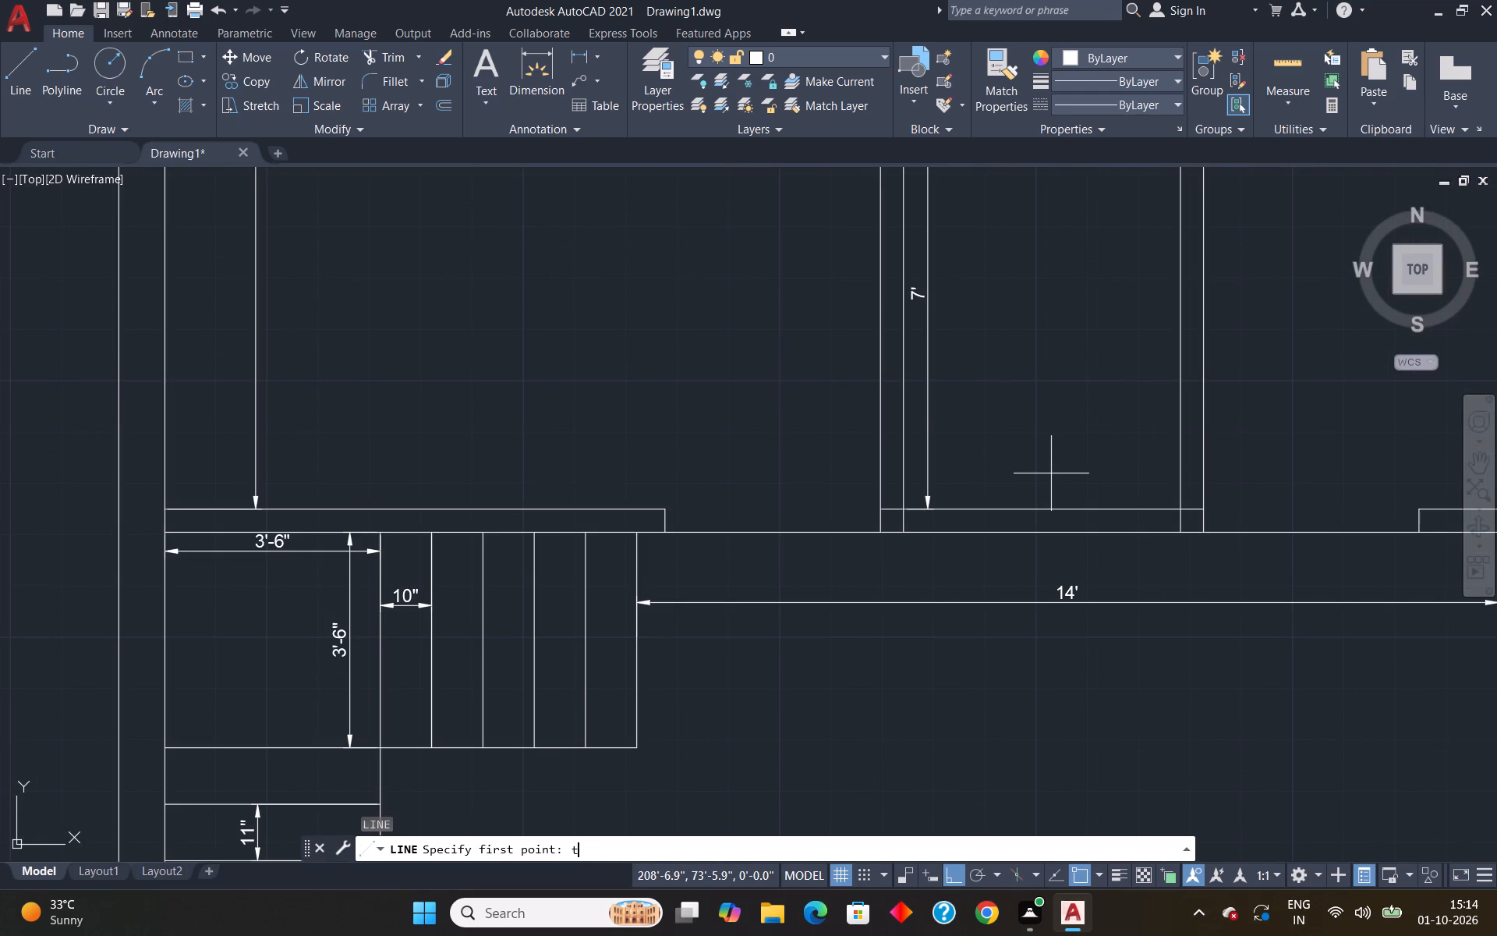
pyautogui.press('Return')
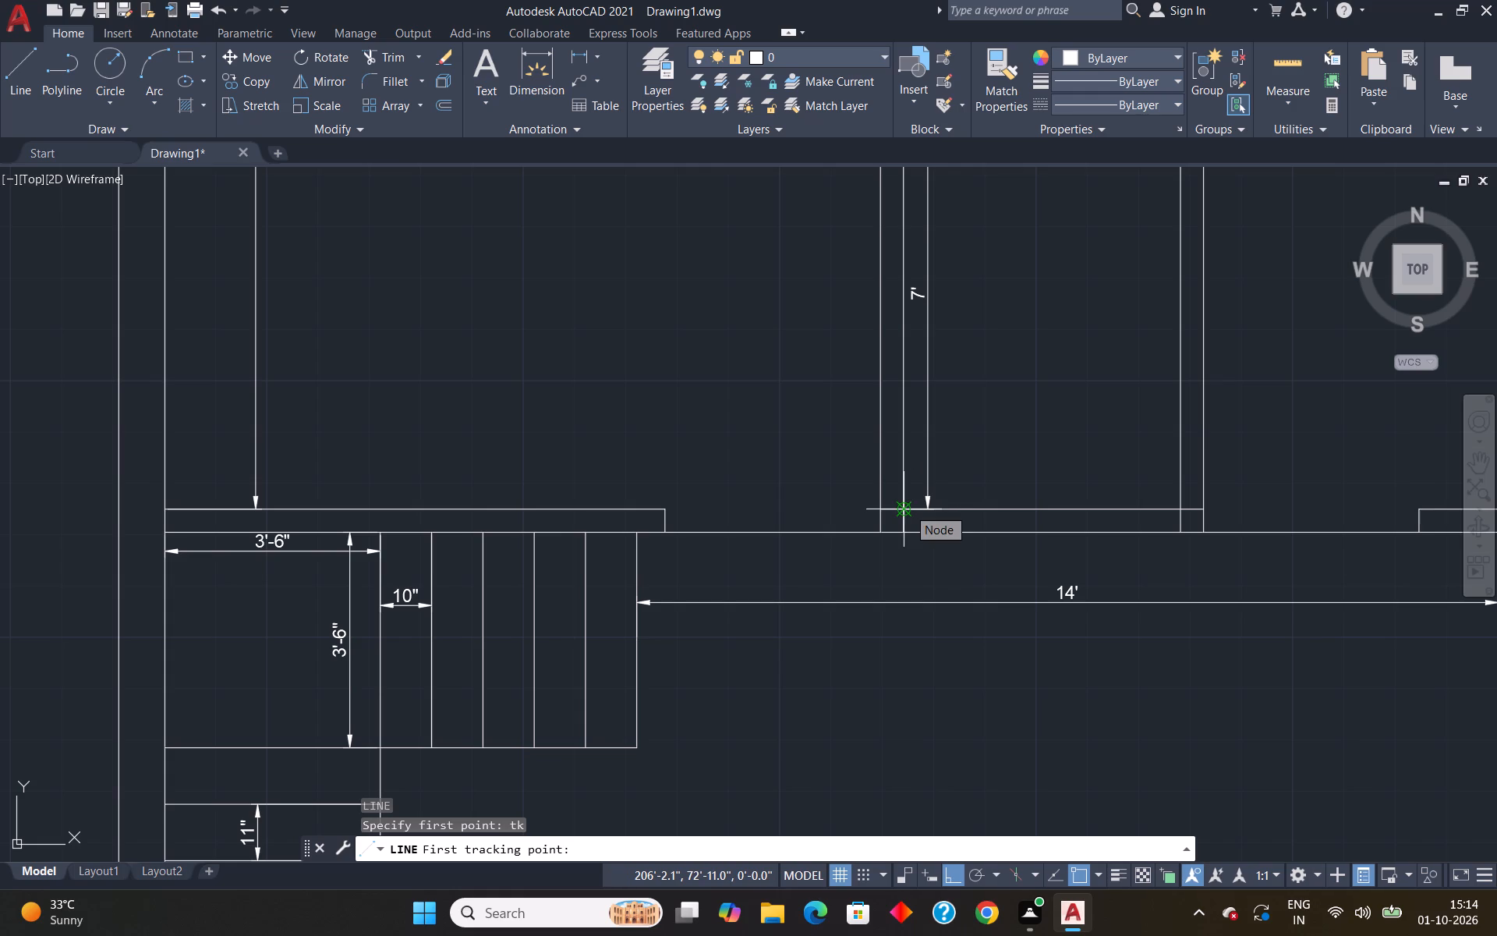
pyautogui.click(908, 508)
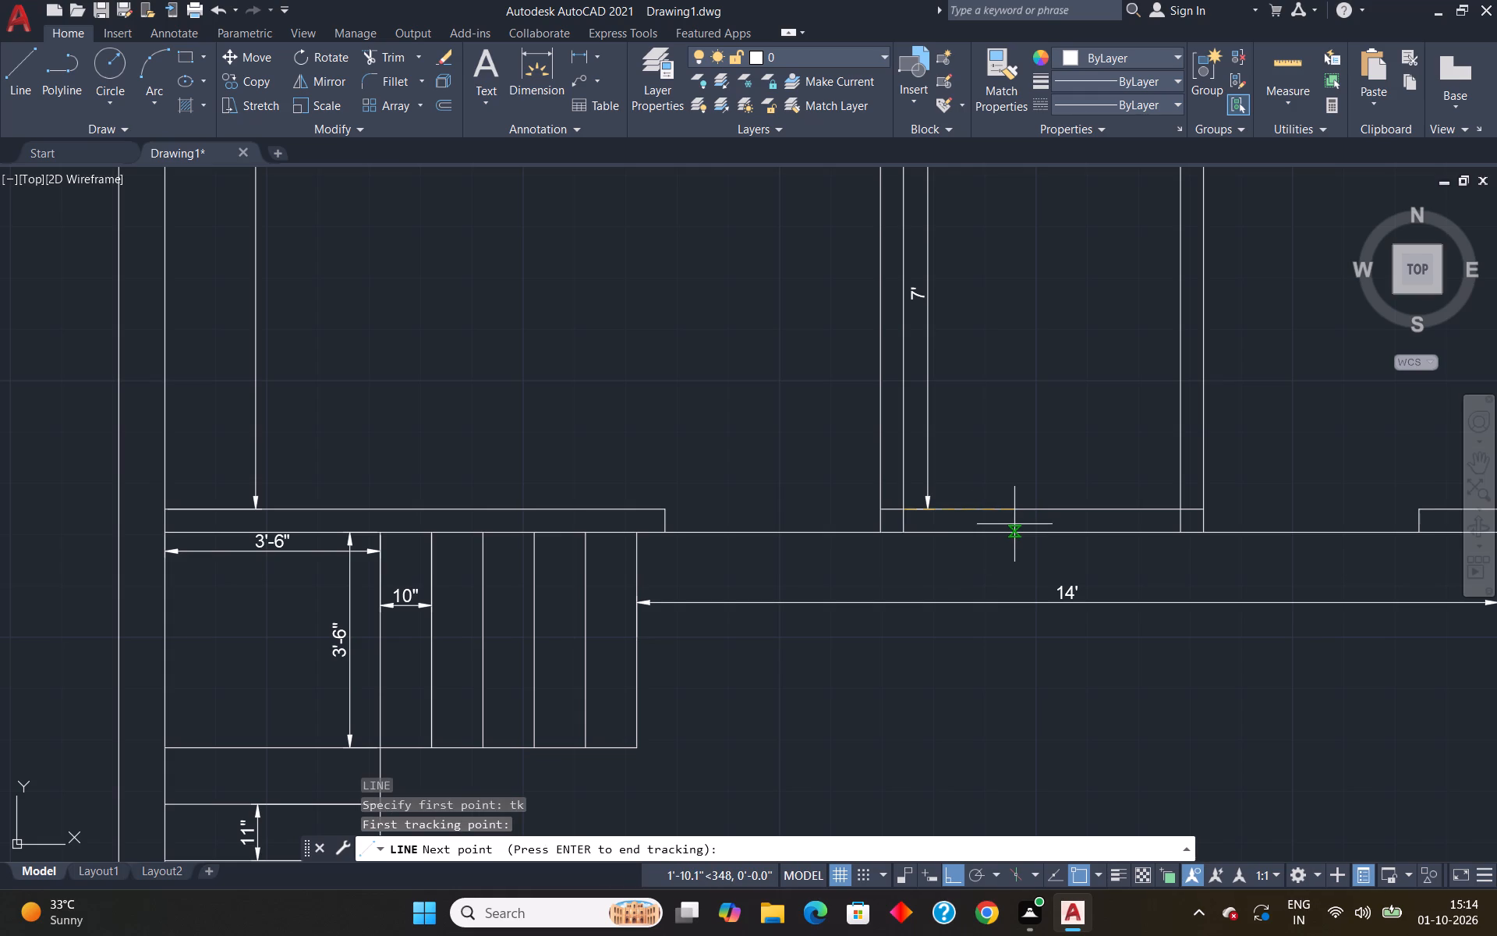
pyautogui.press('2')
pyautogui.hotkey('shift', '"')
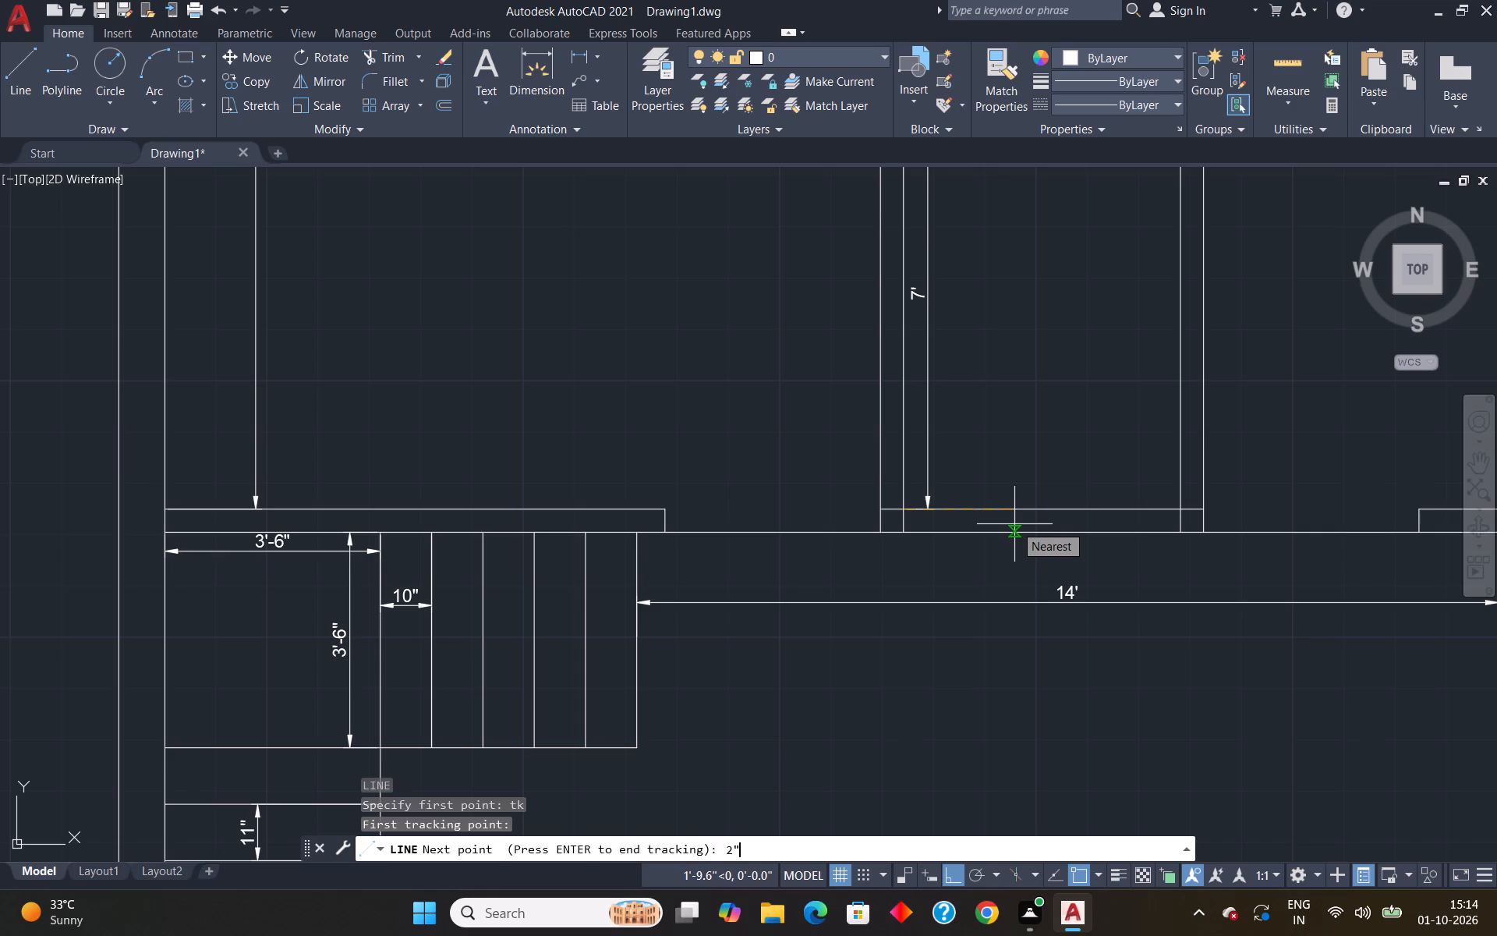
pyautogui.press('Delete')
pyautogui.press('Delete')
pyautogui.press('Delete')
pyautogui.press('BackSpace')
pyautogui.press('BackSpace')
pyautogui.write("1'")
pyautogui.press('Return')
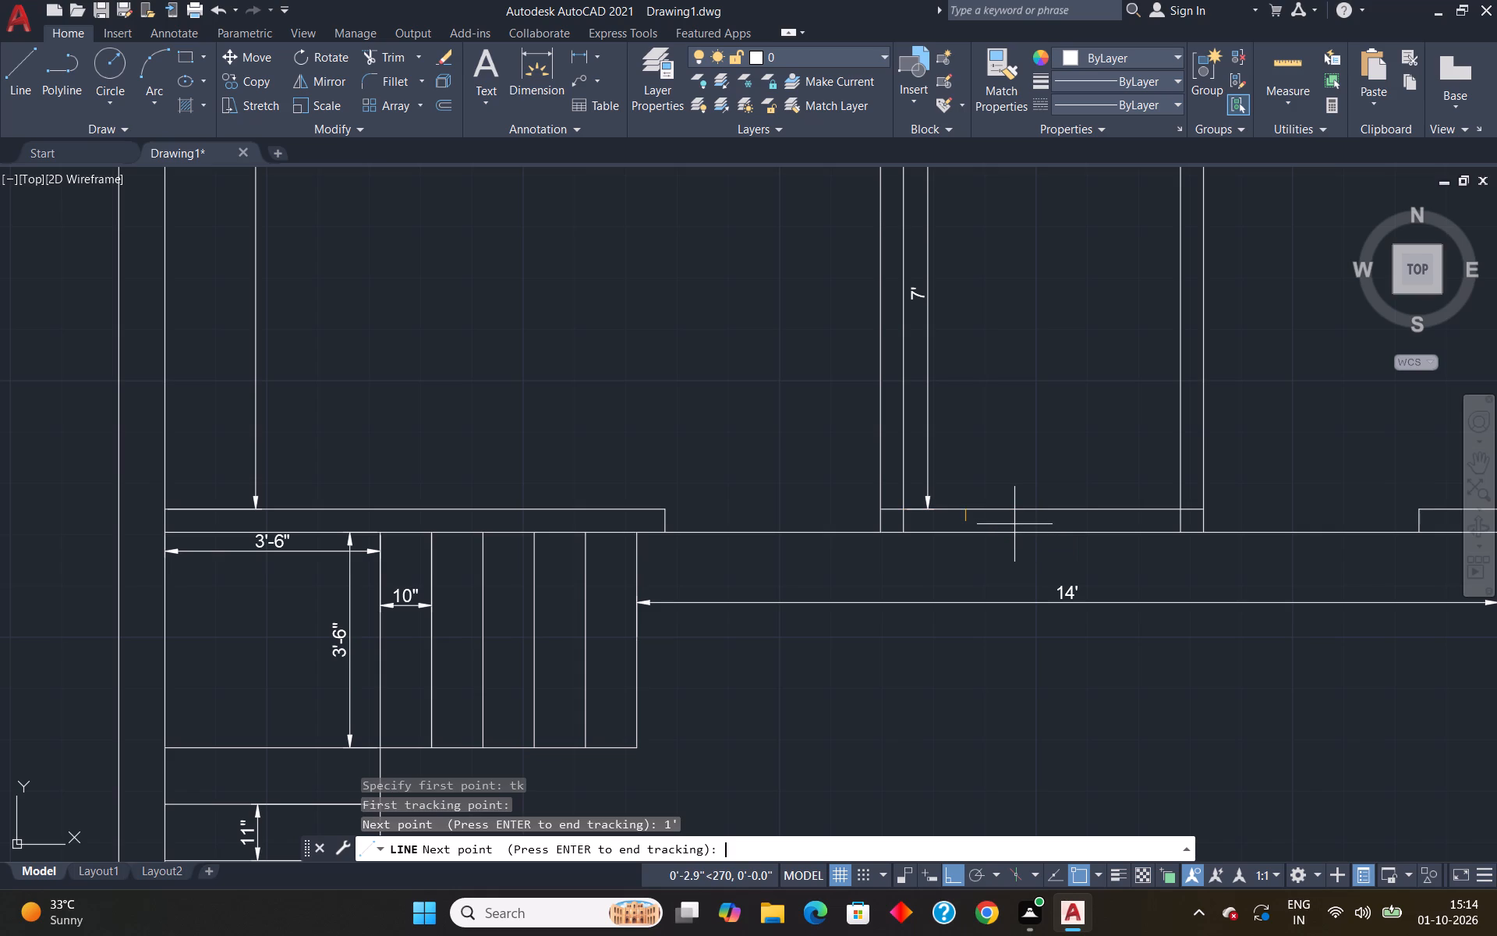
pyautogui.press('Return')
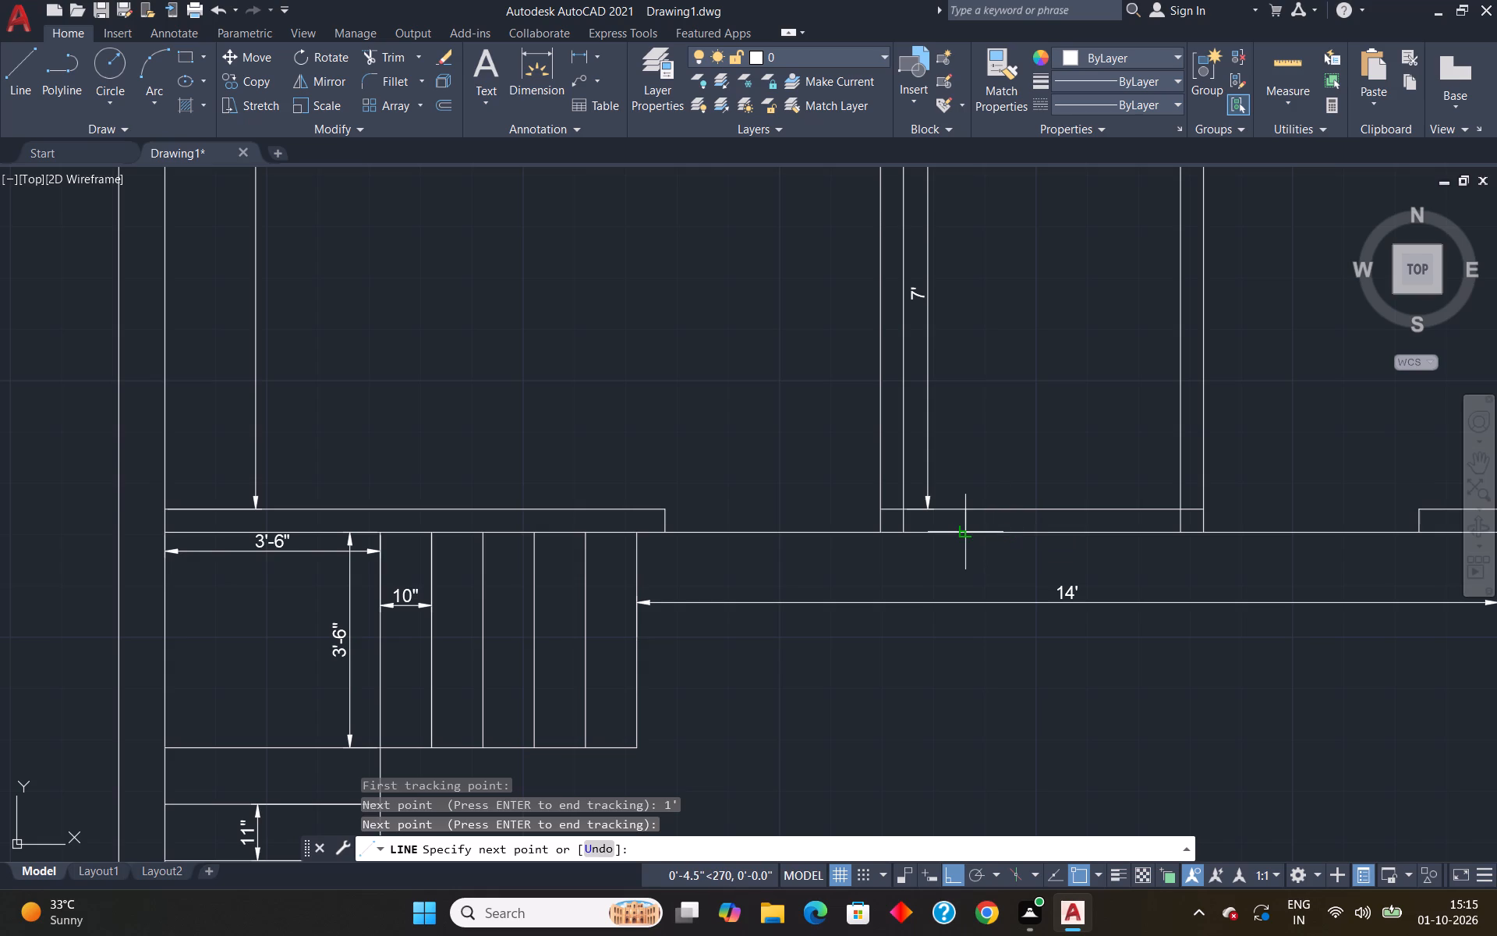
pyautogui.press('F8')
pyautogui.press('F8')
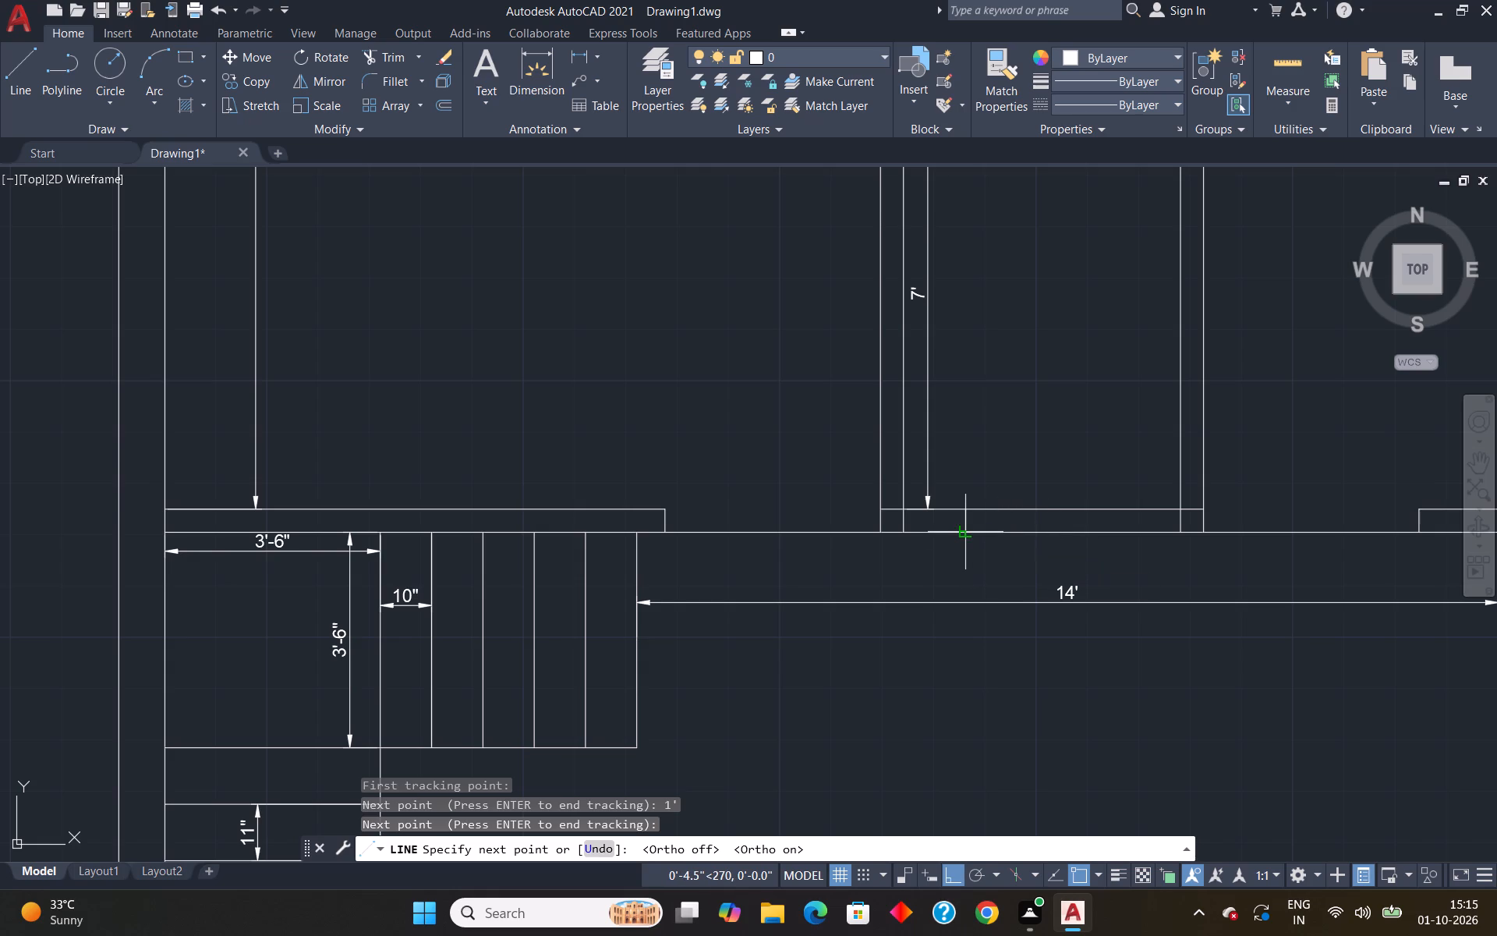
pyautogui.click(966, 527)
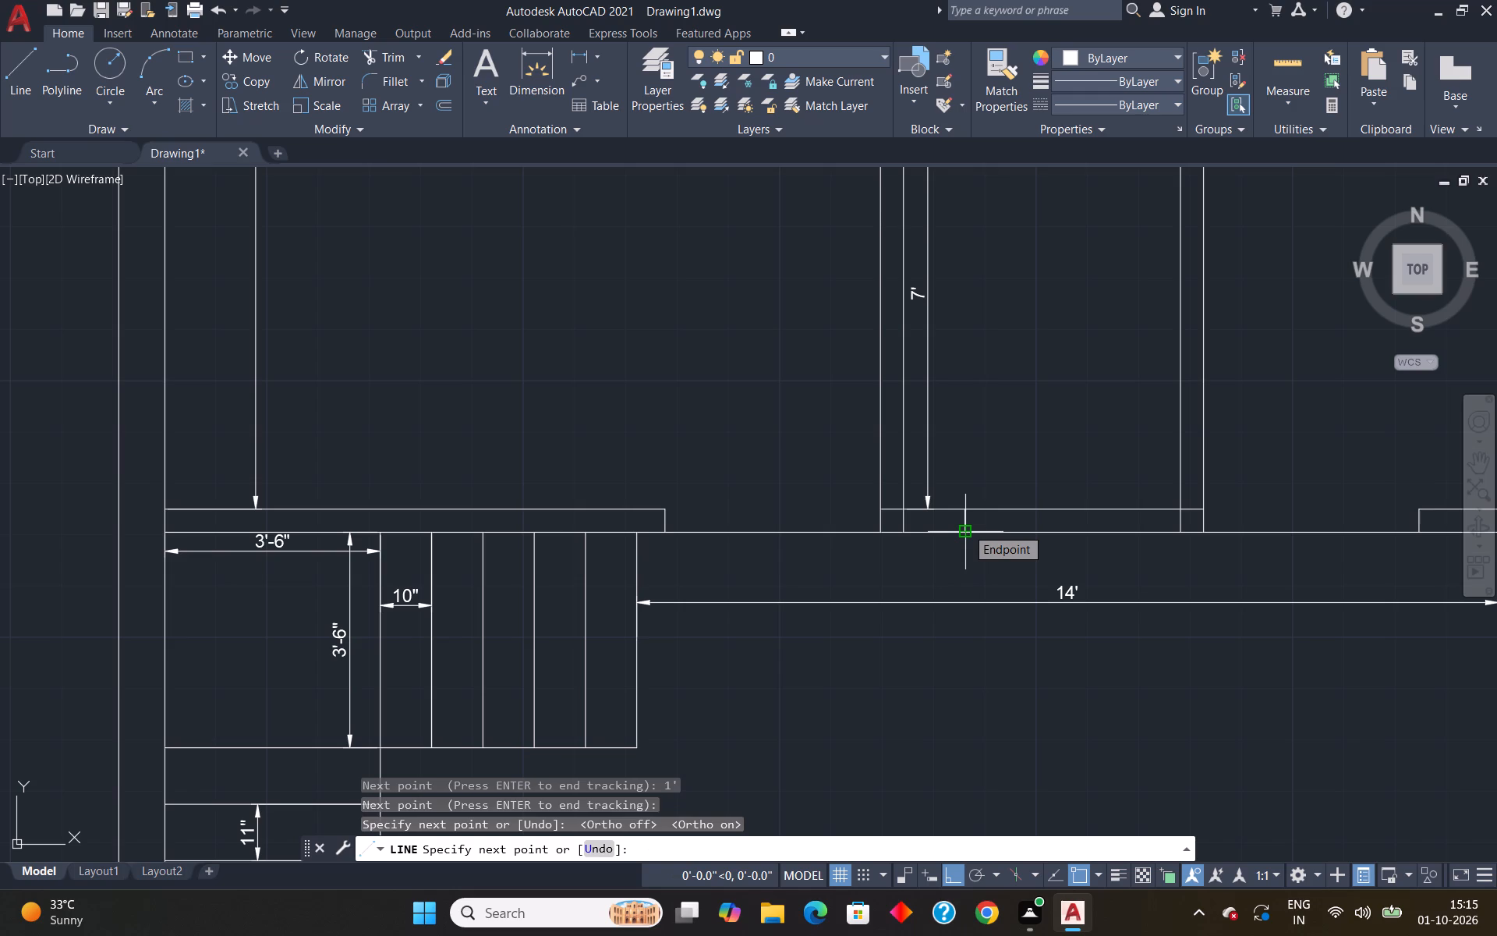
pyautogui.press('Escape')
# Draw a 2'6" line east along the wall's lower line from that jamb, finishing with a second jamb line up across the wall.
pyautogui.press('l')
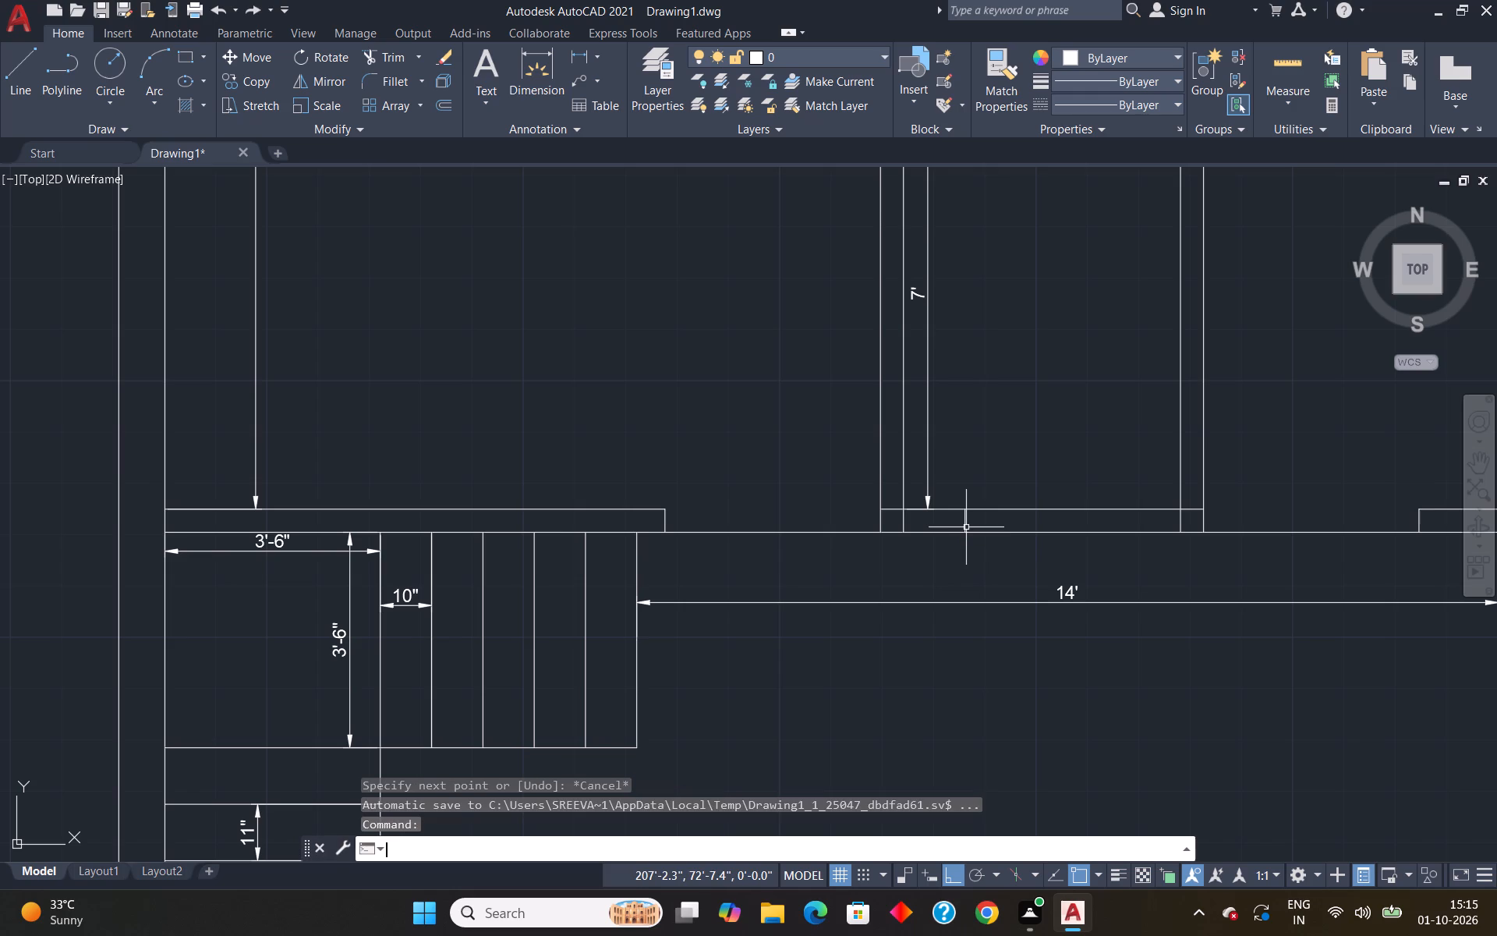
pyautogui.press('Return')
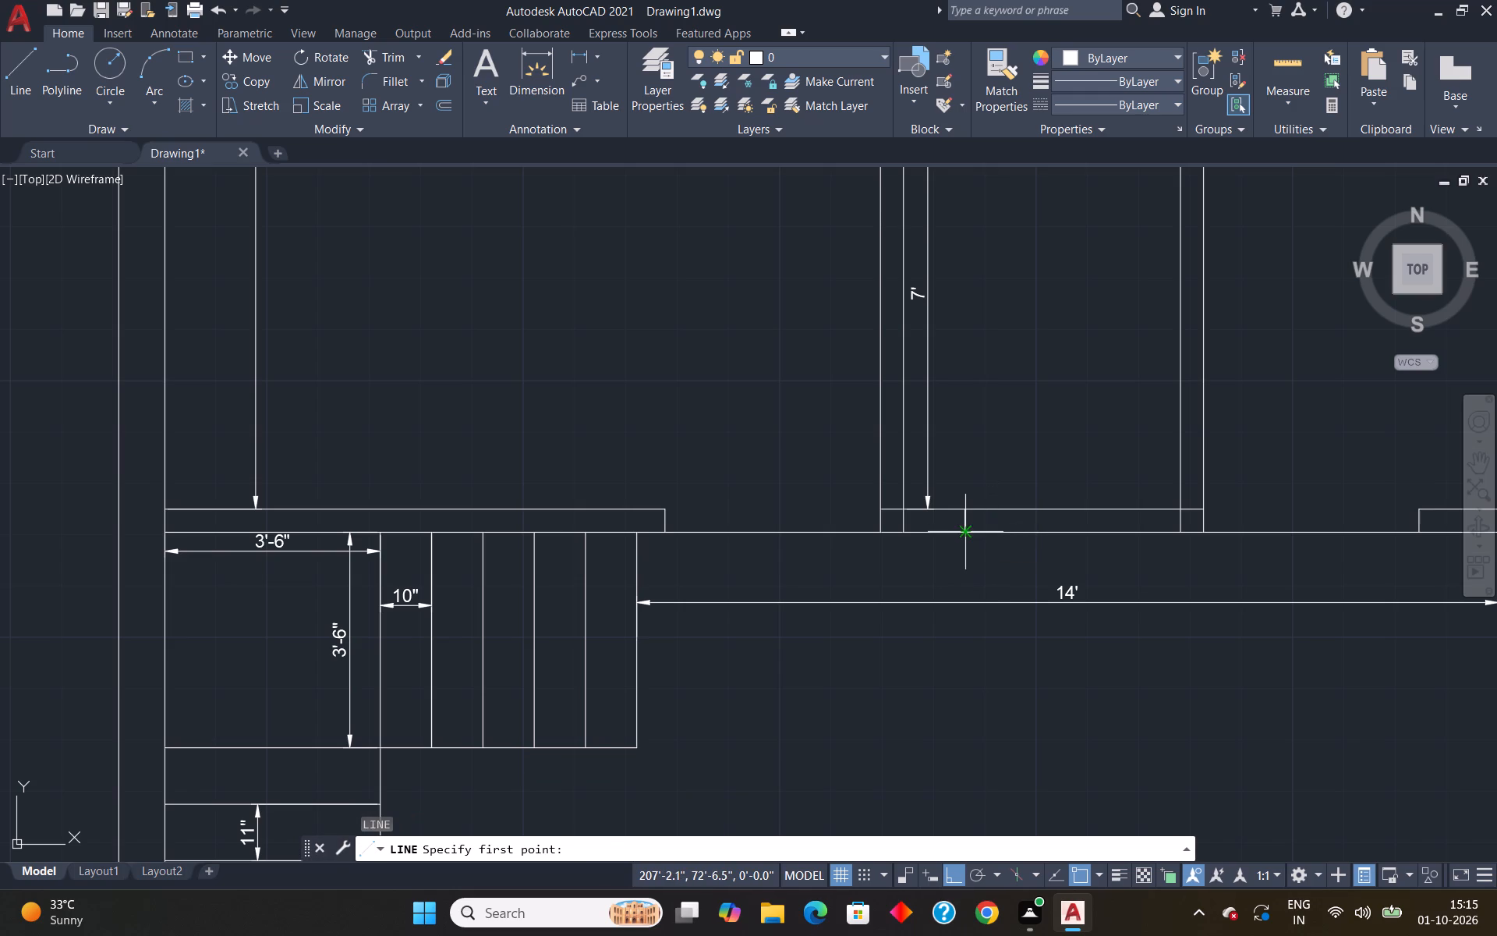
pyautogui.click(968, 537)
pyautogui.write('2\'6"')
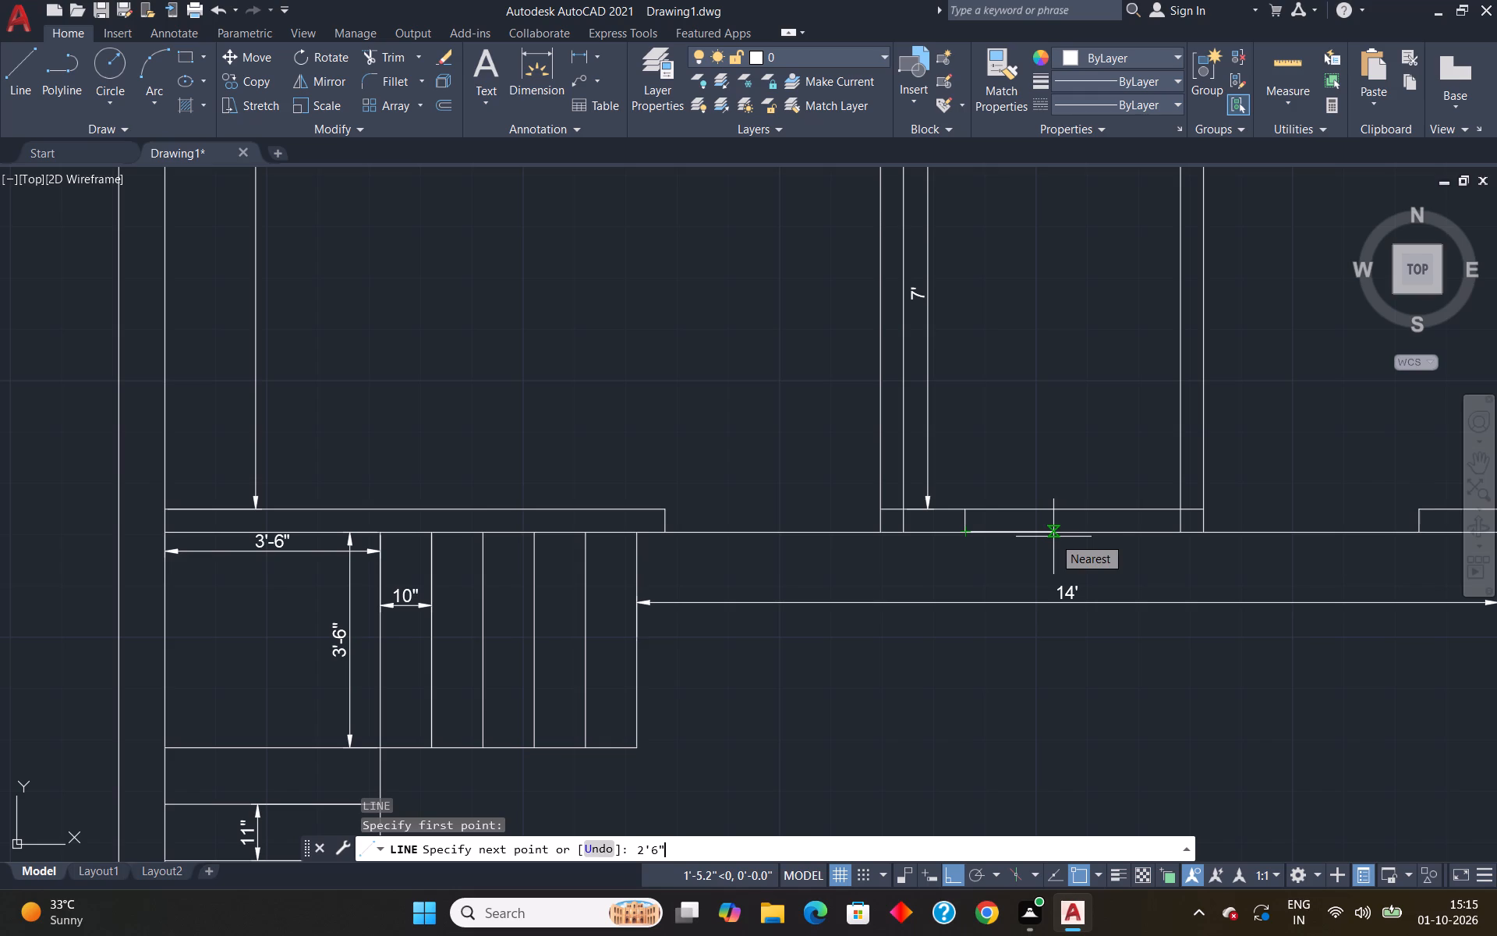
pyautogui.press('Return')
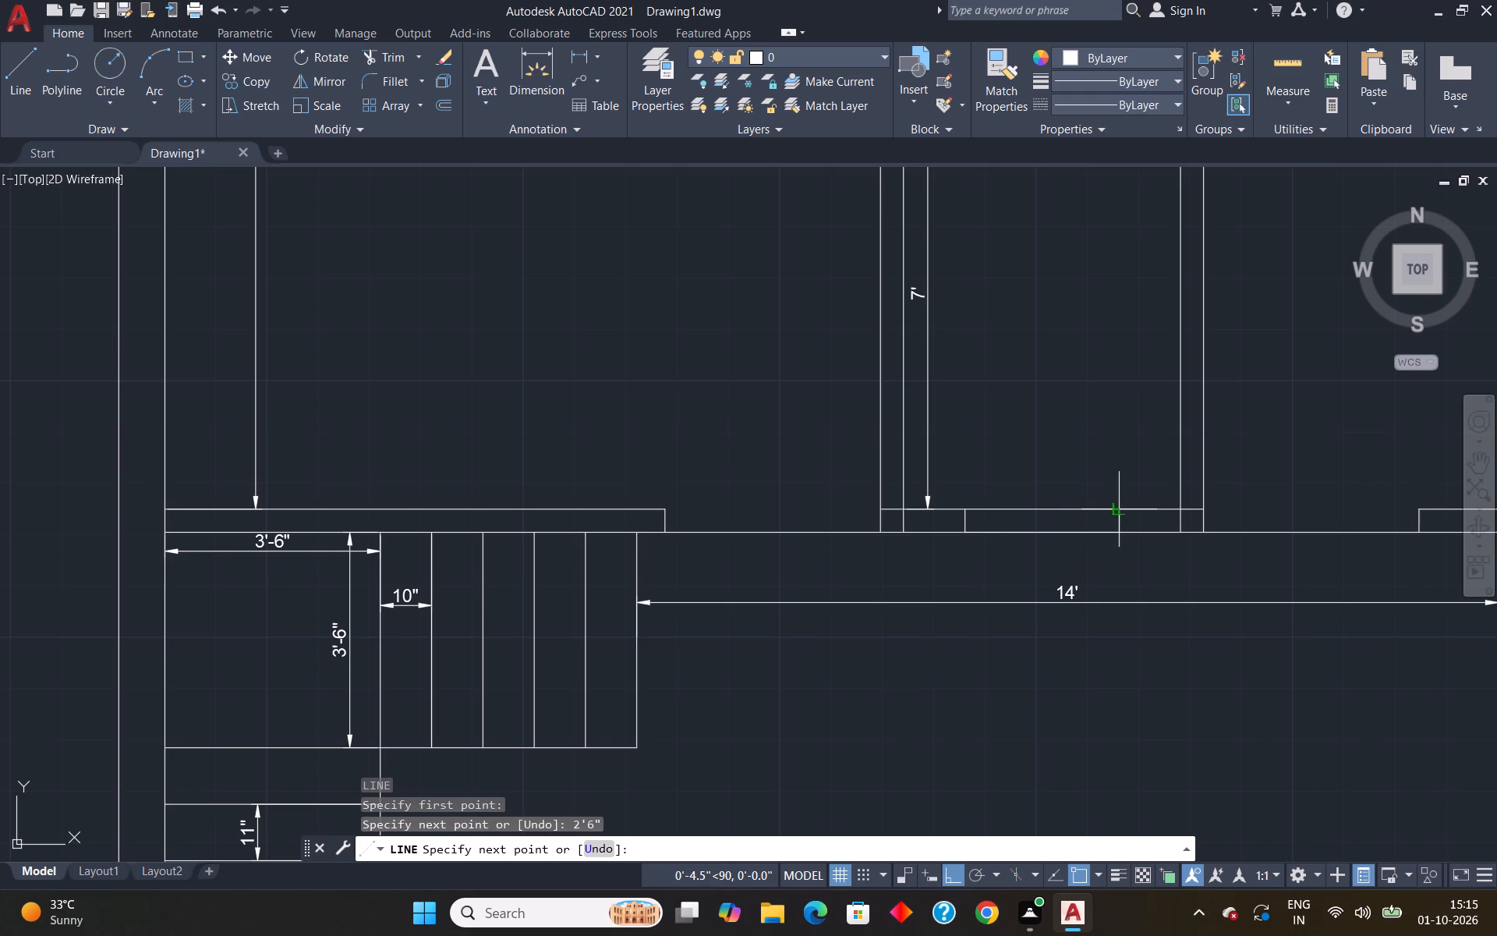
pyautogui.click(1120, 505)
pyautogui.press('Escape')
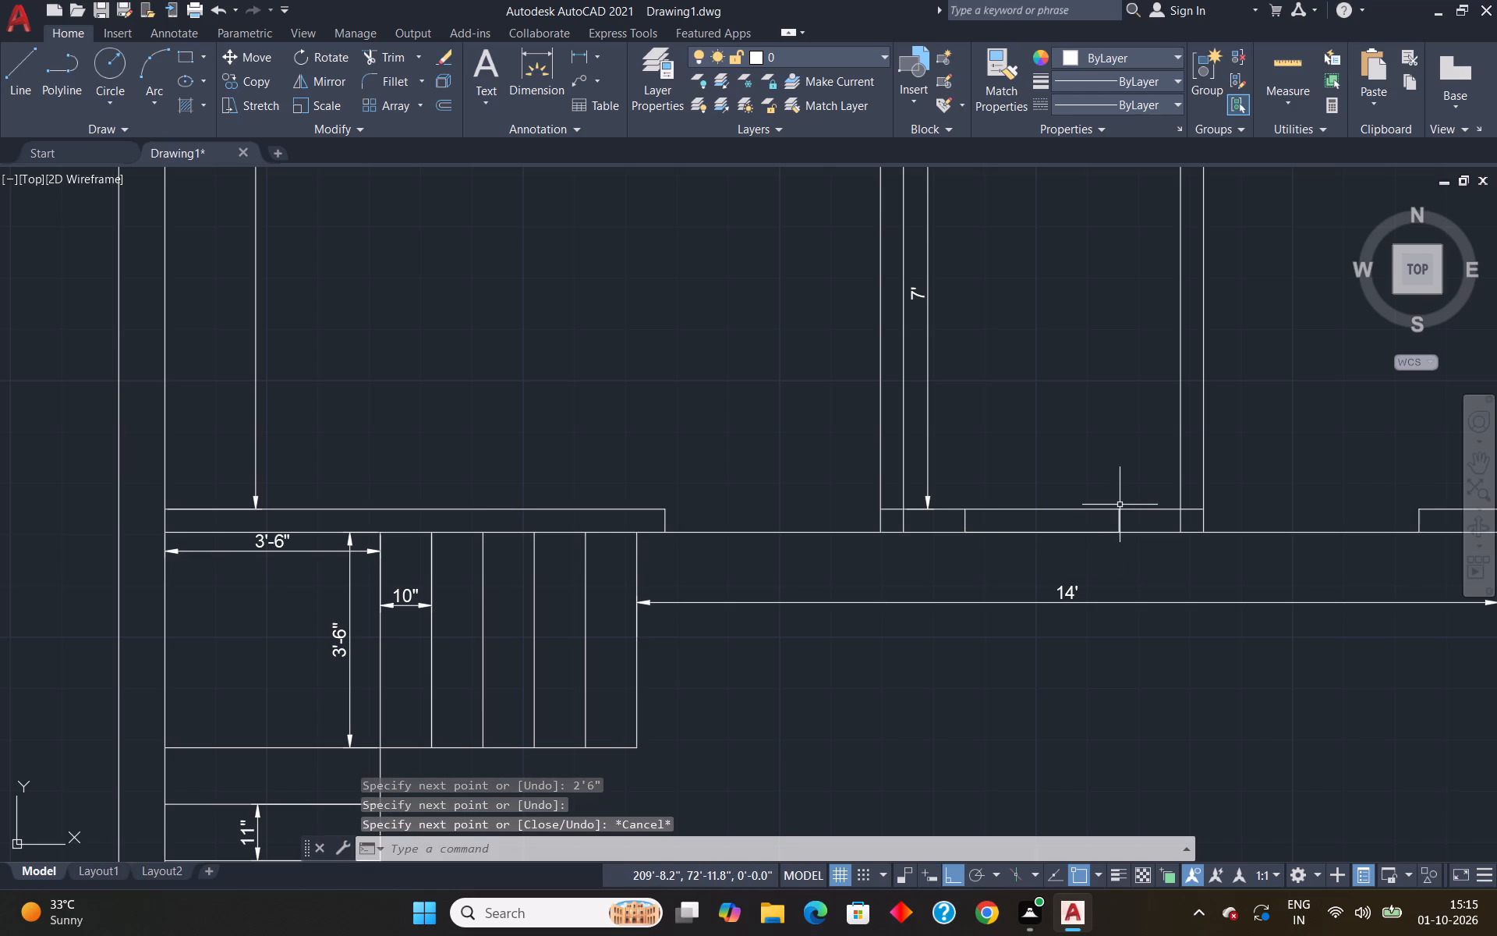
# Trim the central room's south wall upper line and the overlapping lower line between the two jamb lines.
pyautogui.write('tr')
pyautogui.press('Return')
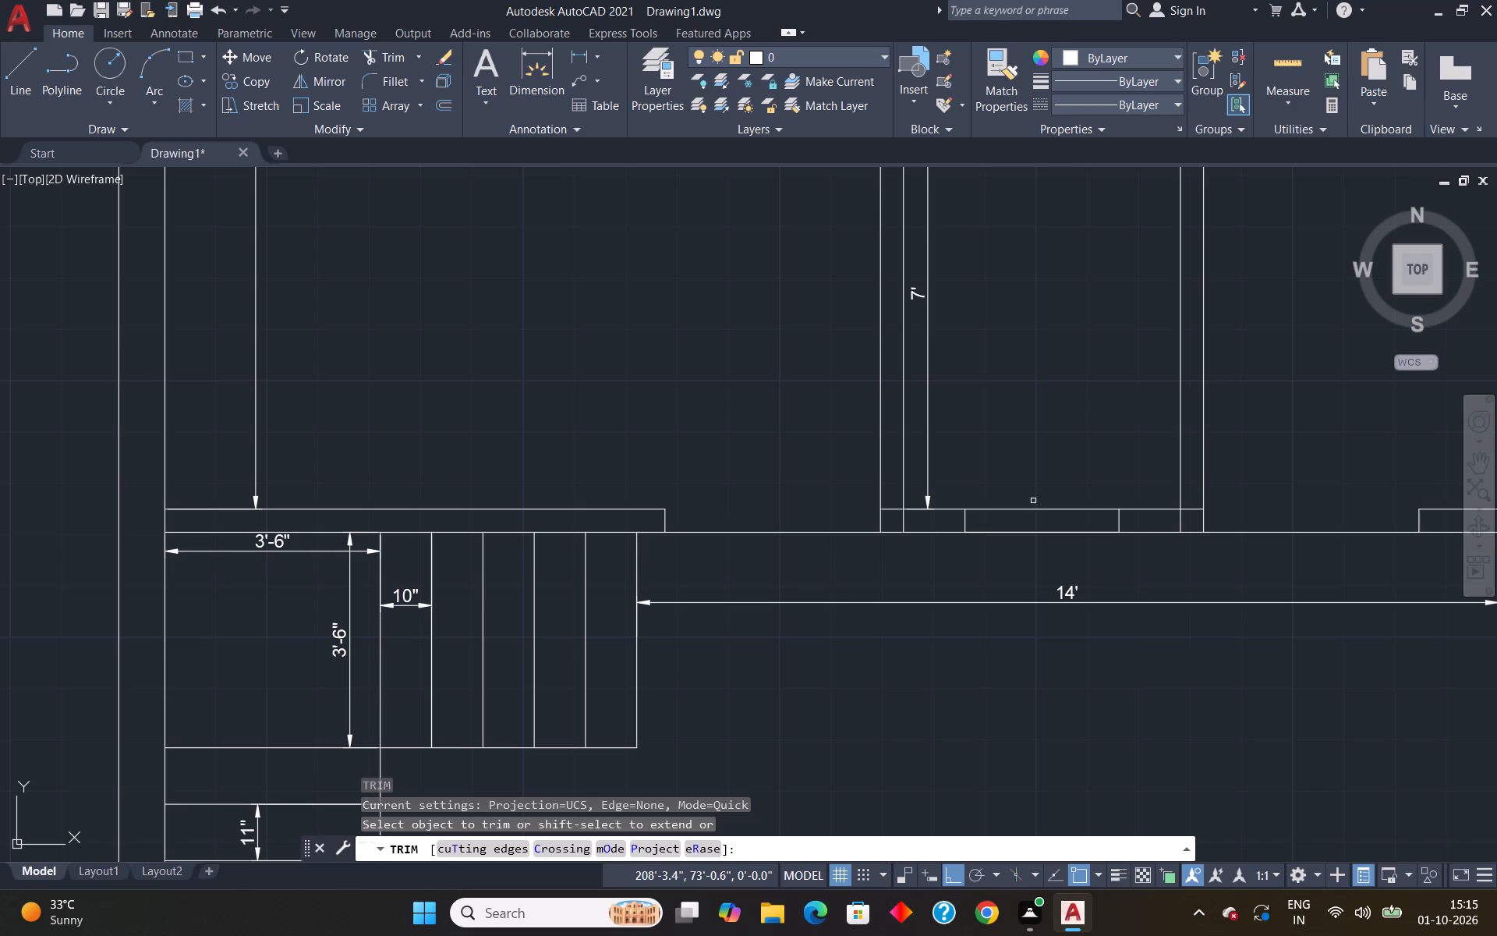
pyautogui.click(1028, 507)
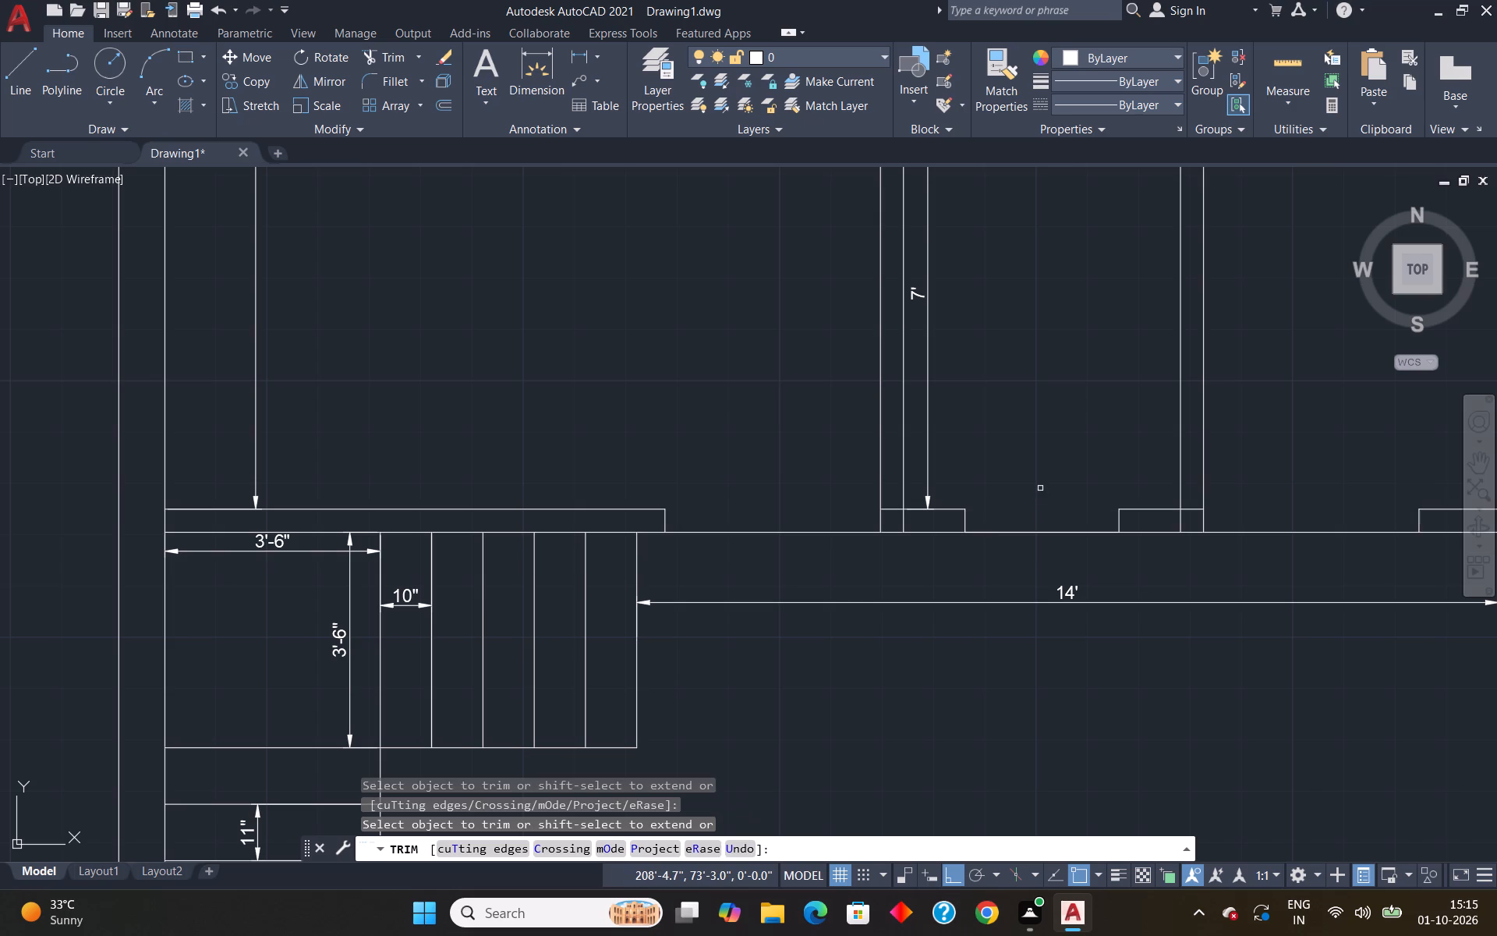
pyautogui.click(989, 532)
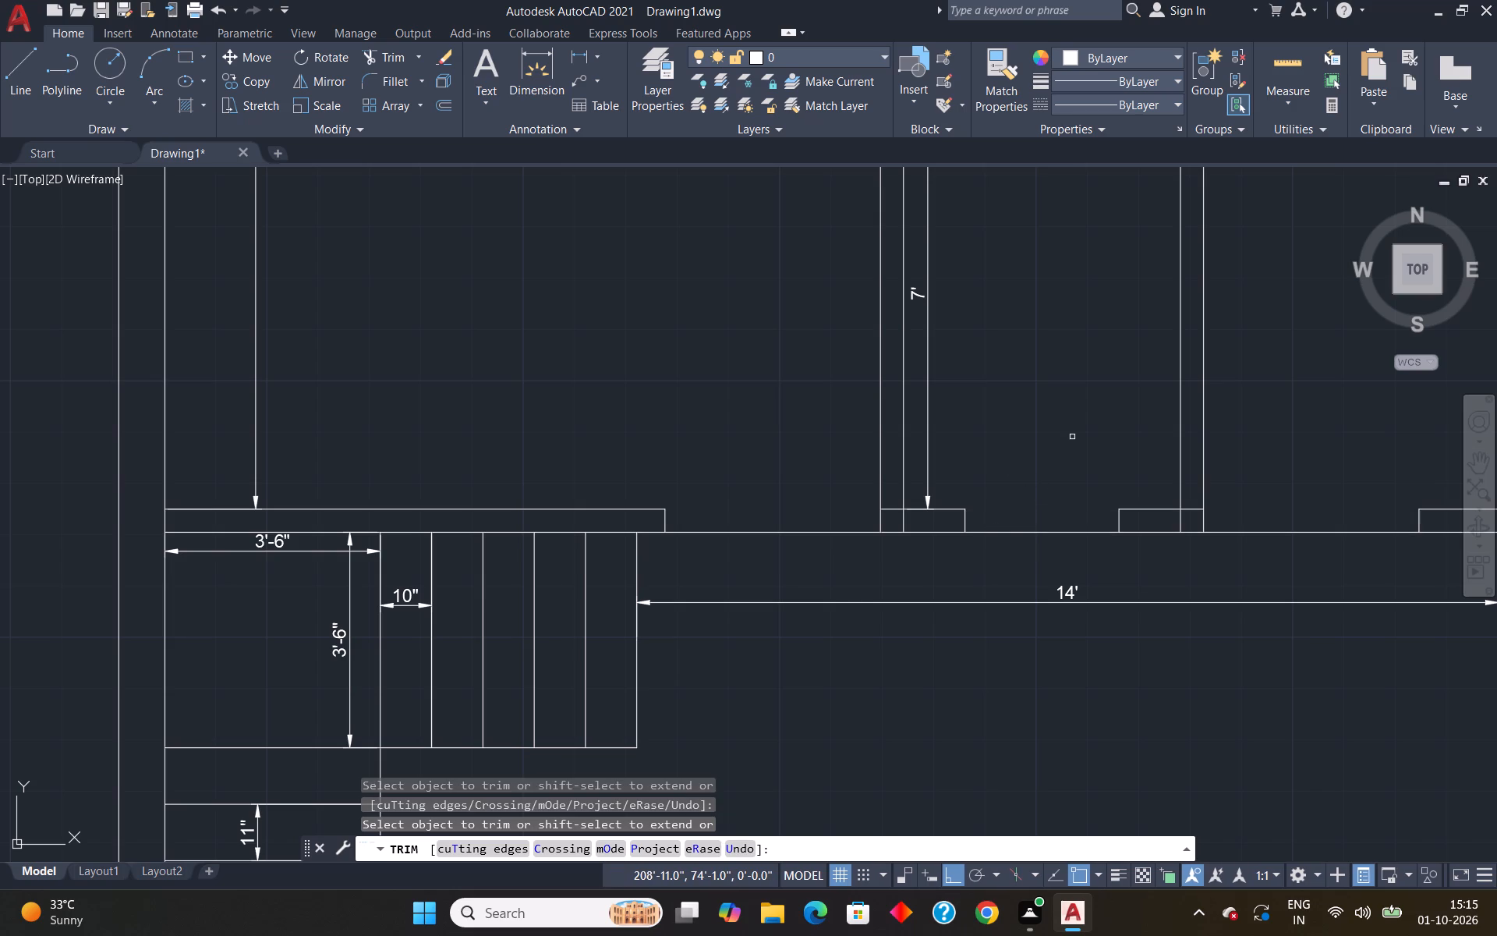
pyautogui.press('Escape')
# Examine the walls of the southern 14'-3" by 12' room and the adjoining 3'-6" passage below the staircase.
pyautogui.scroll(-3, 1073, 437)
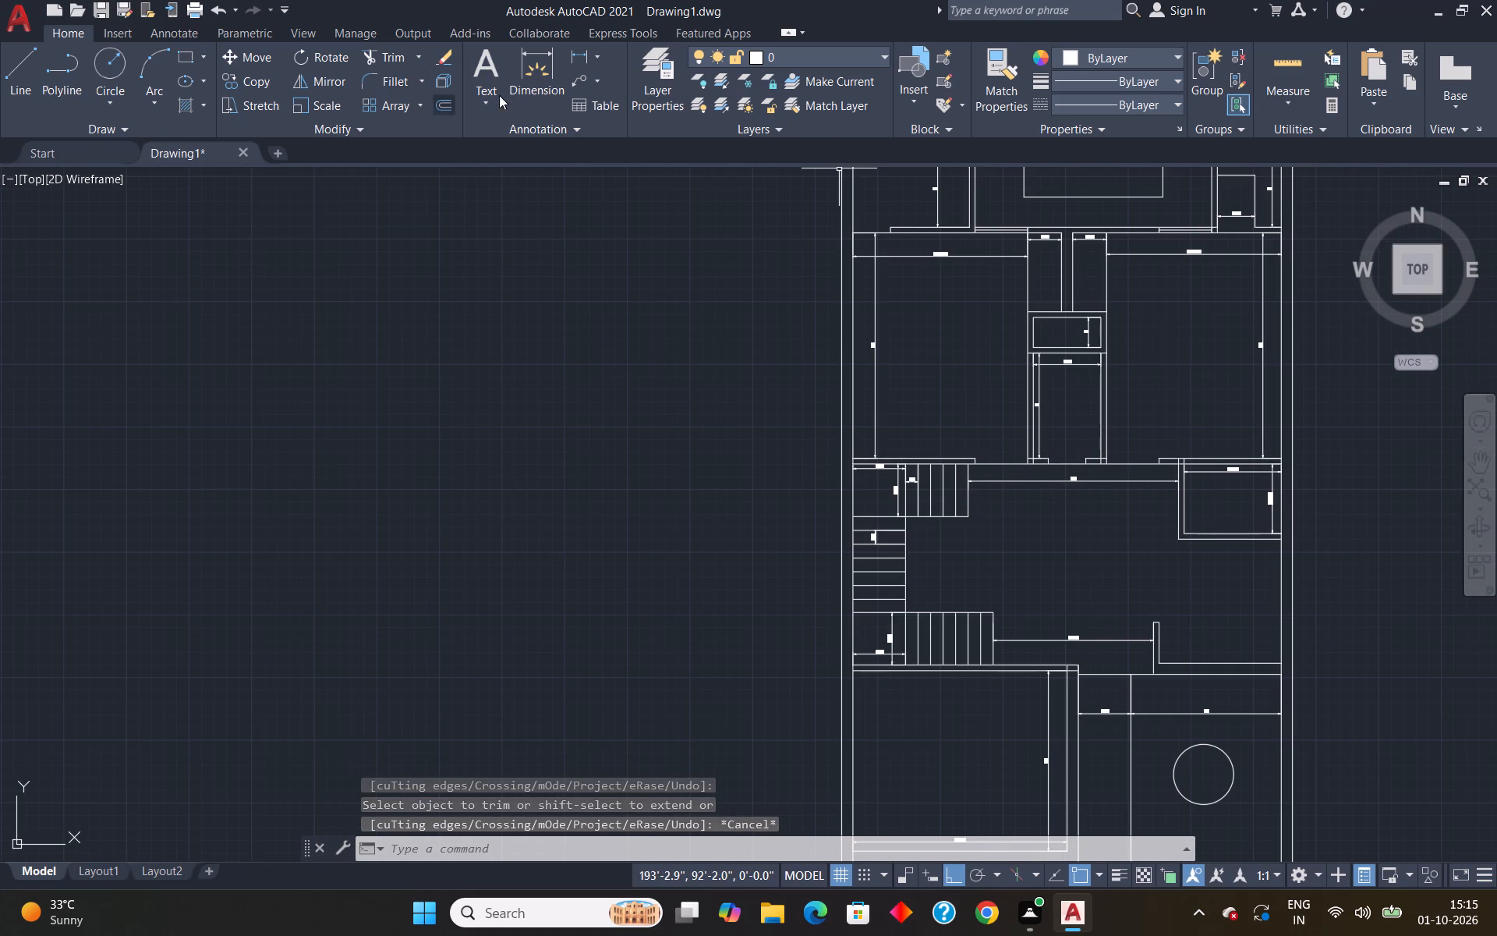
pyautogui.scroll(-1, 886, 392)
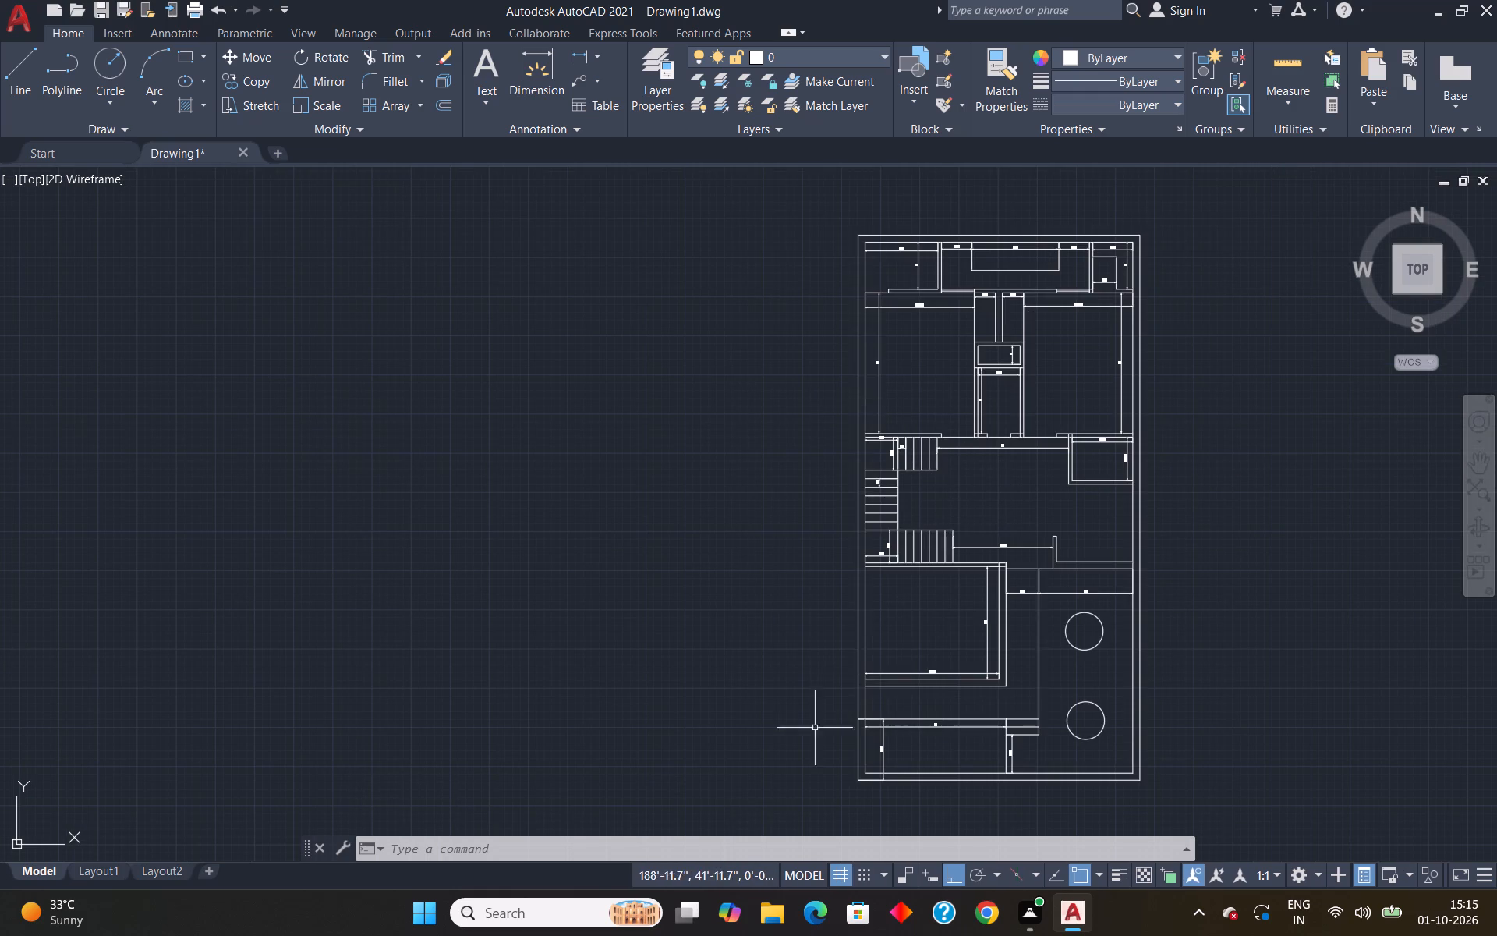
pyautogui.scroll(3, 913, 727)
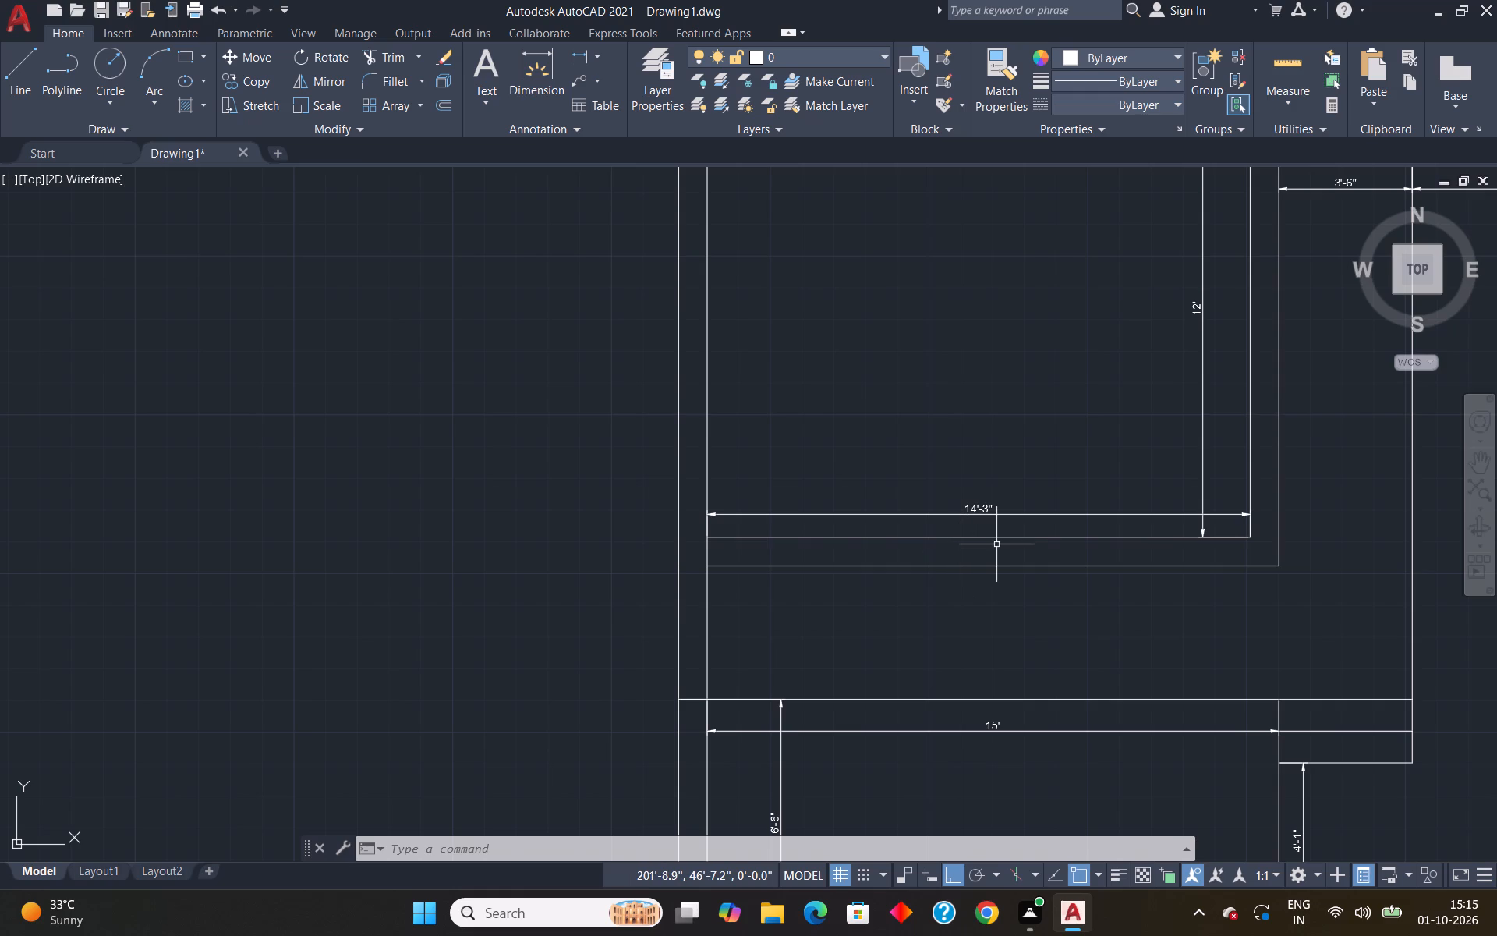
pyautogui.scroll(-3, 1033, 527)
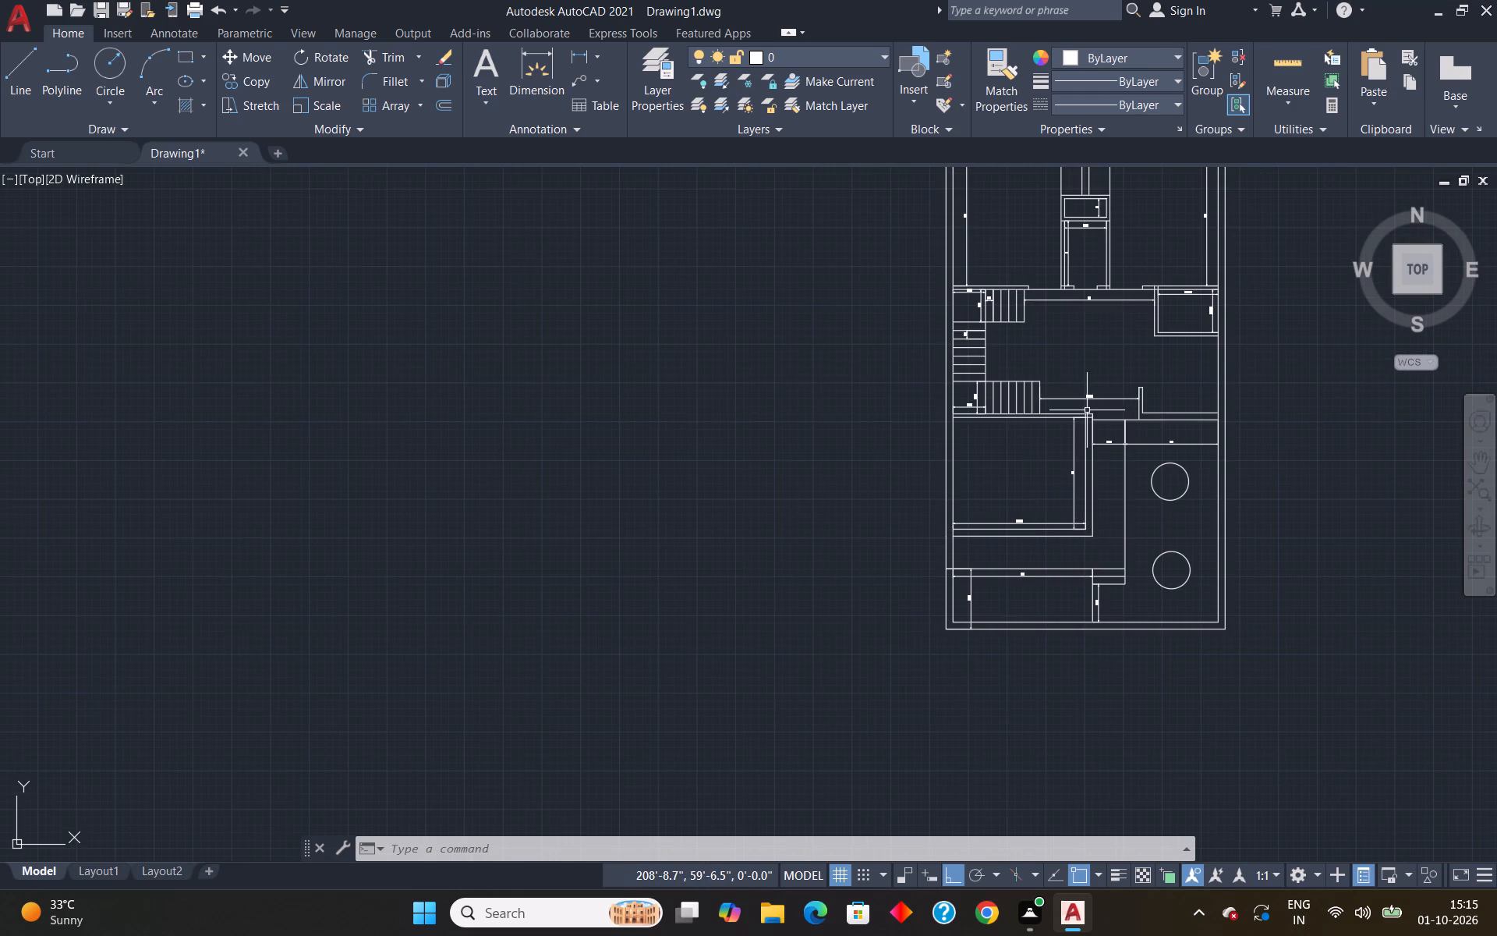
pyautogui.scroll(4, 1085, 411)
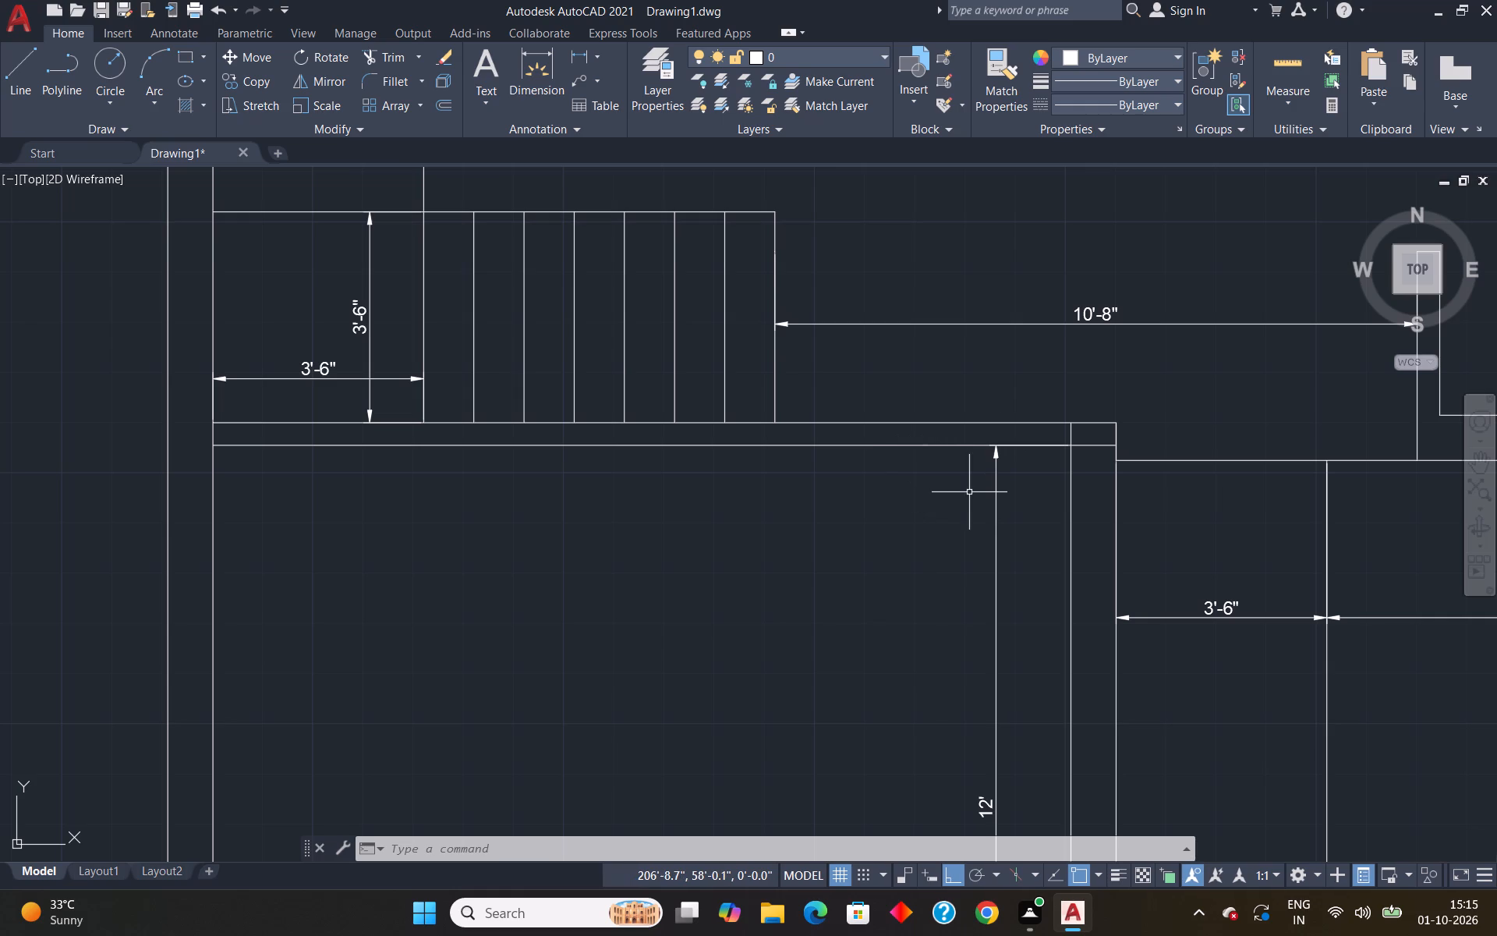
pyautogui.scroll(-2, 1160, 534)
pyautogui.scroll(2, 1211, 512)
pyautogui.scroll(-2, 1211, 512)
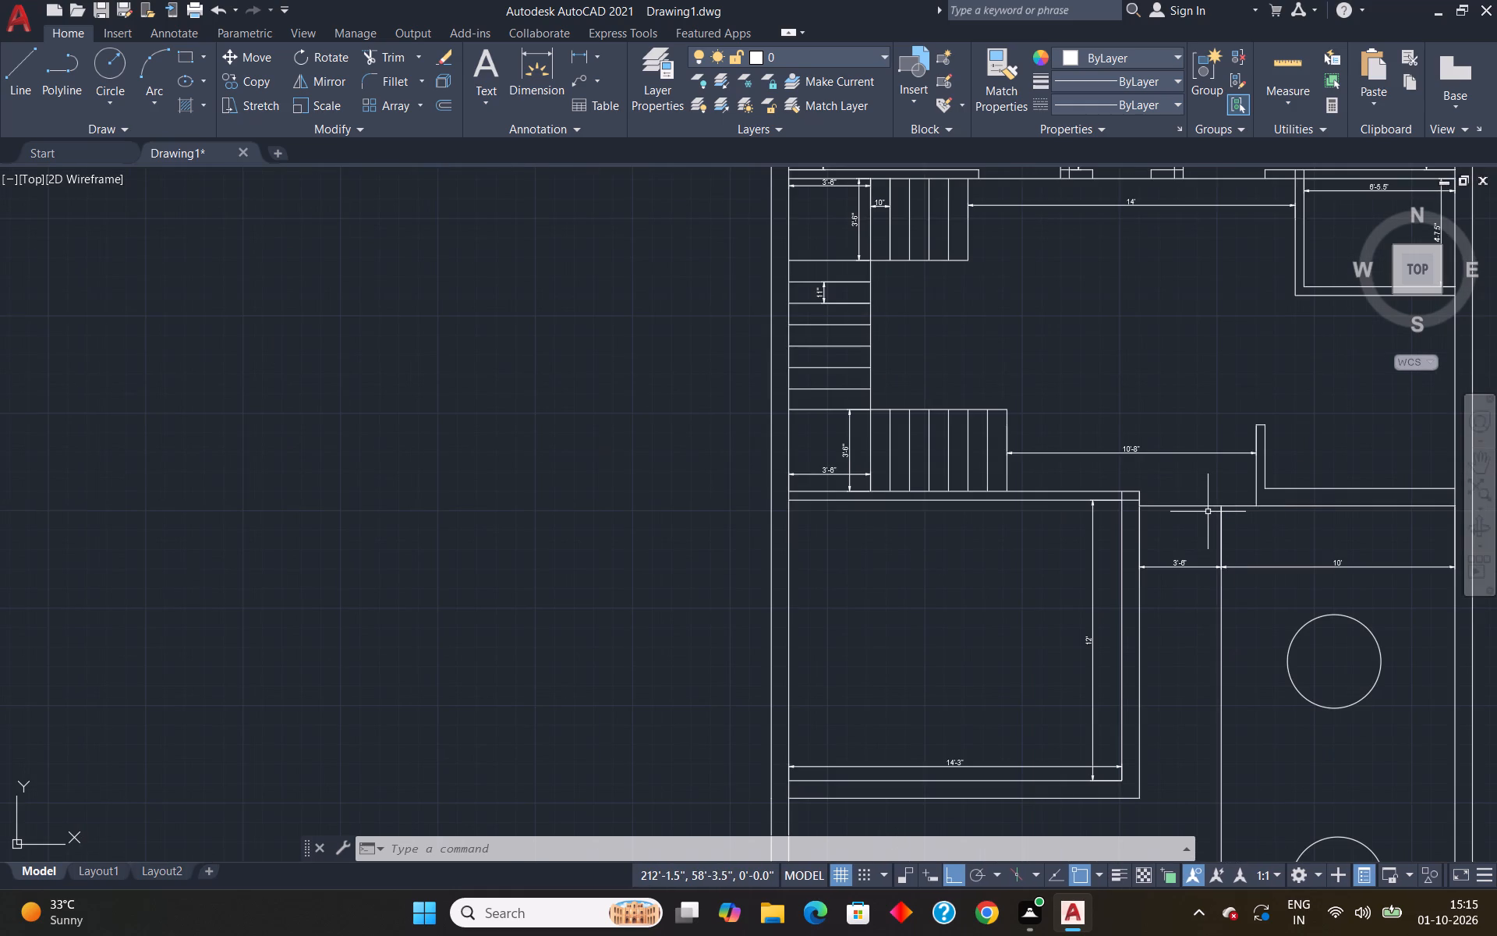
pyautogui.scroll(2, 1248, 487)
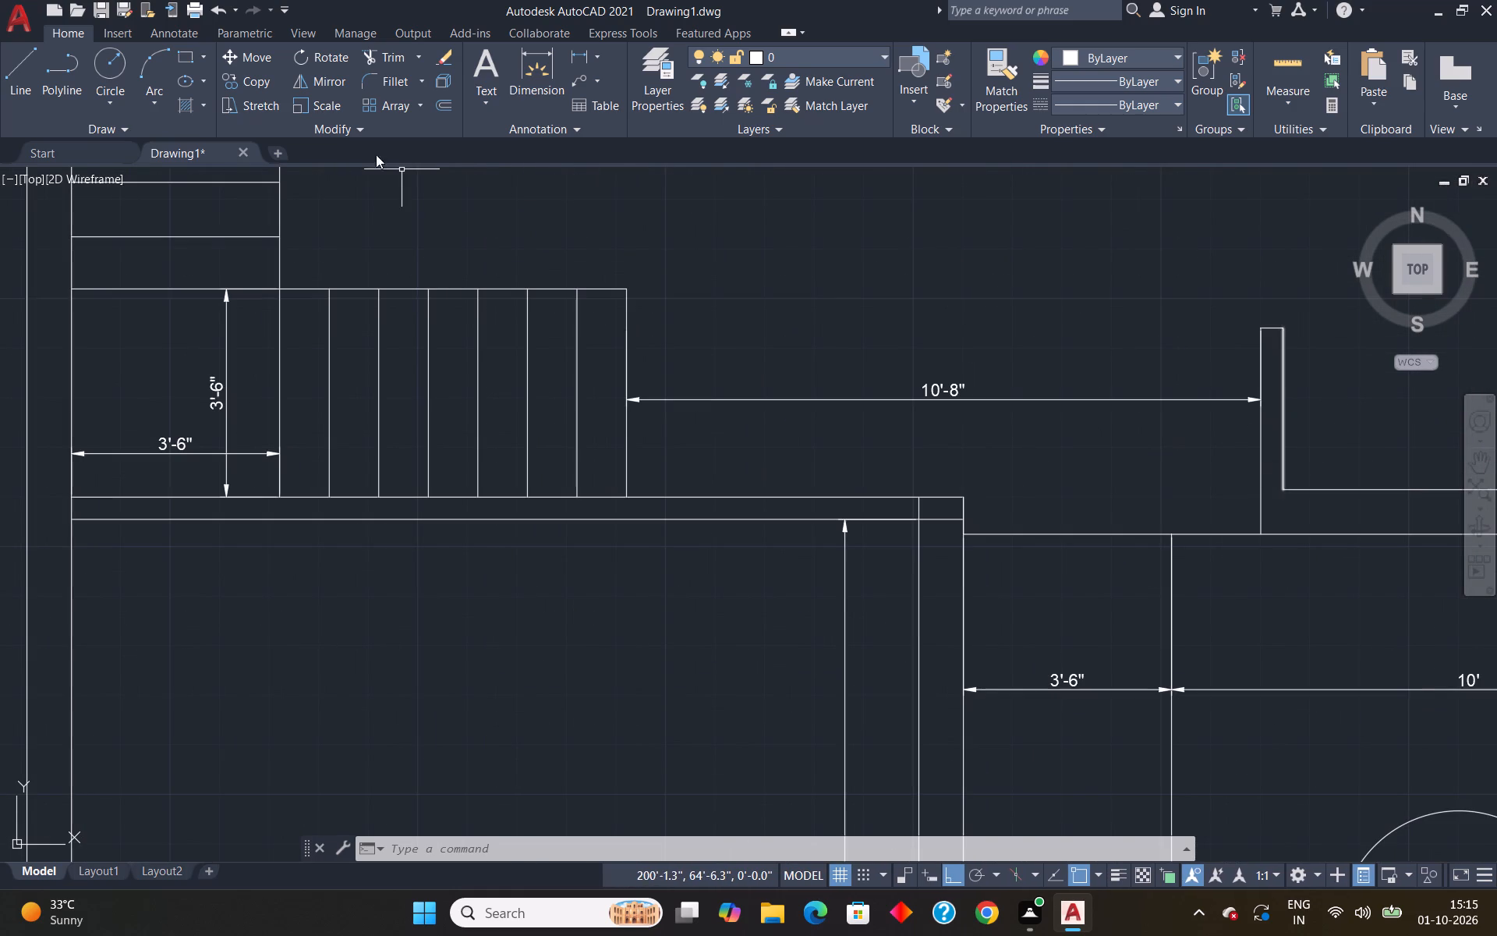
# Dimension the horizontal distance from the southern room's outer east wall face to the short wall stub below the 10'-8" dimension.
pyautogui.click(526, 86)
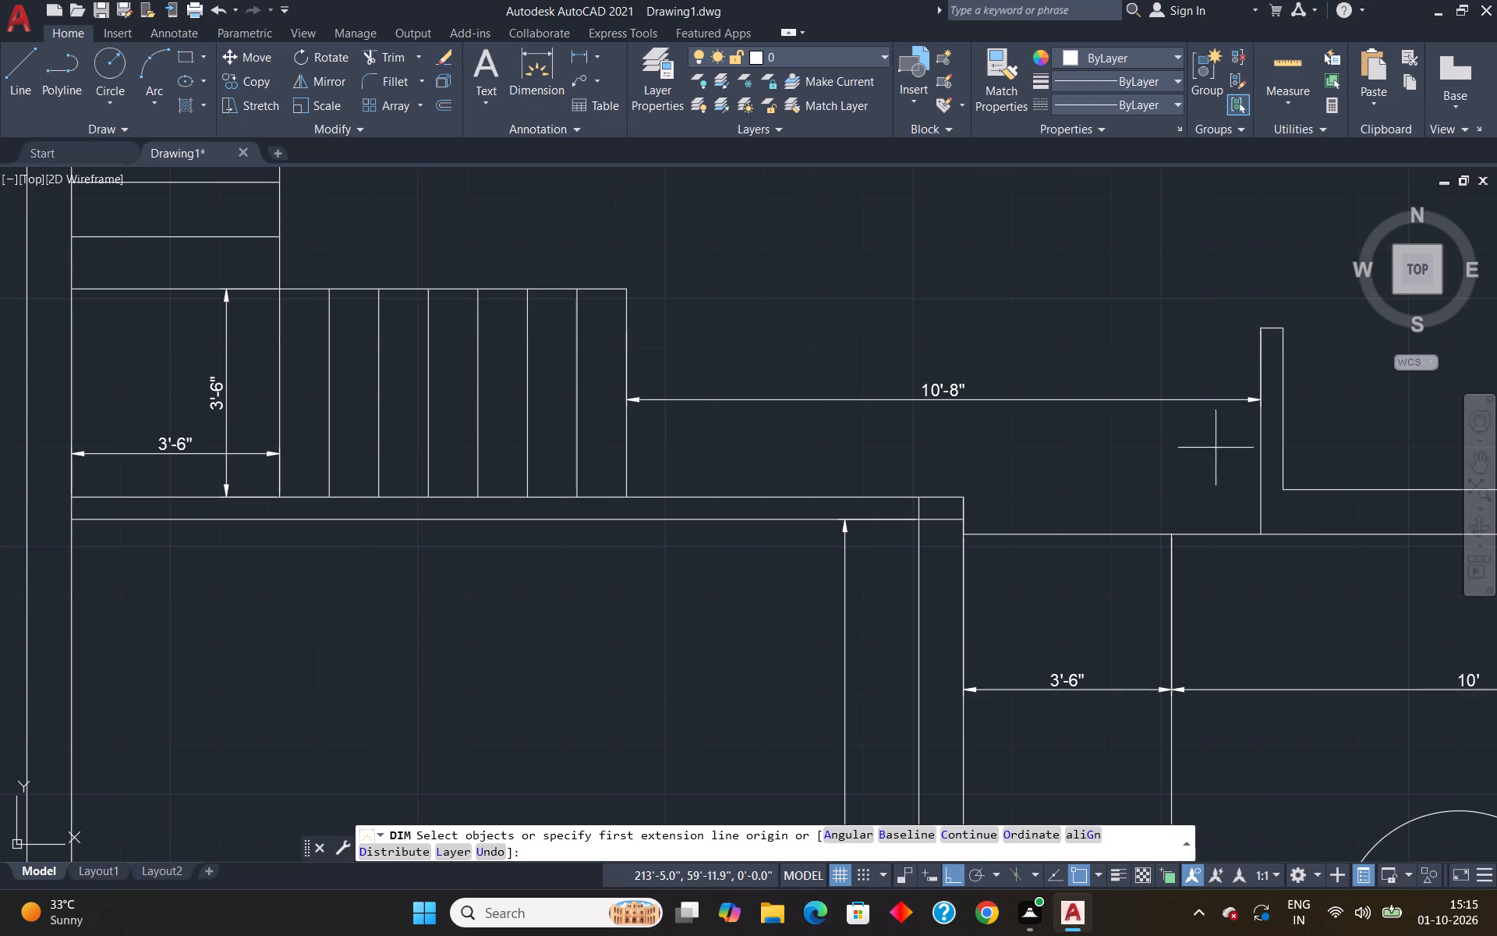
pyautogui.click(1264, 531)
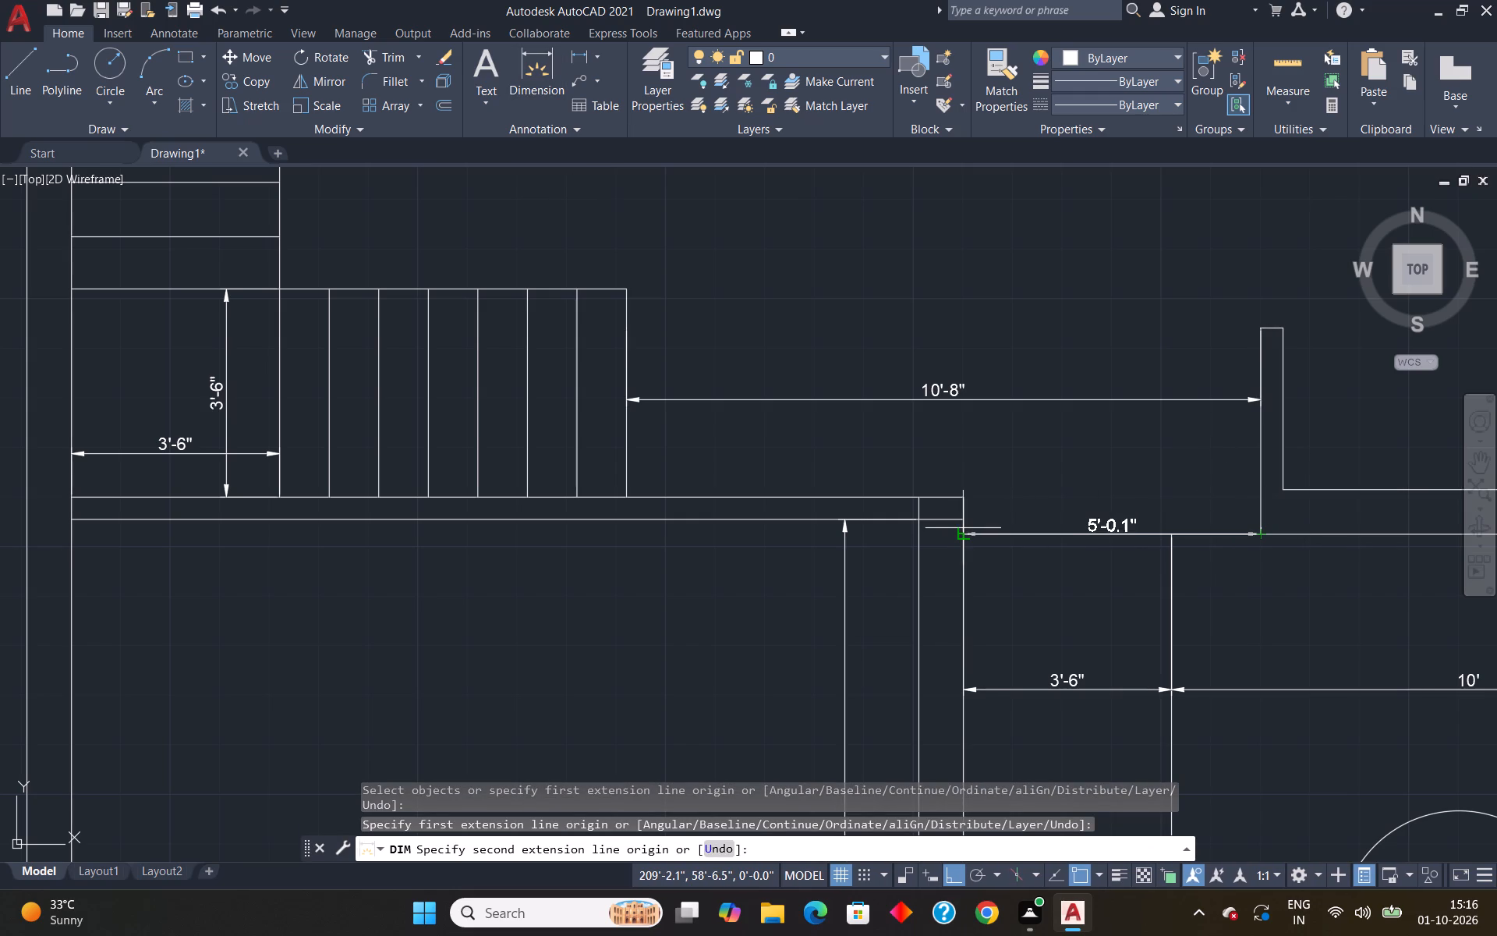
pyautogui.click(968, 530)
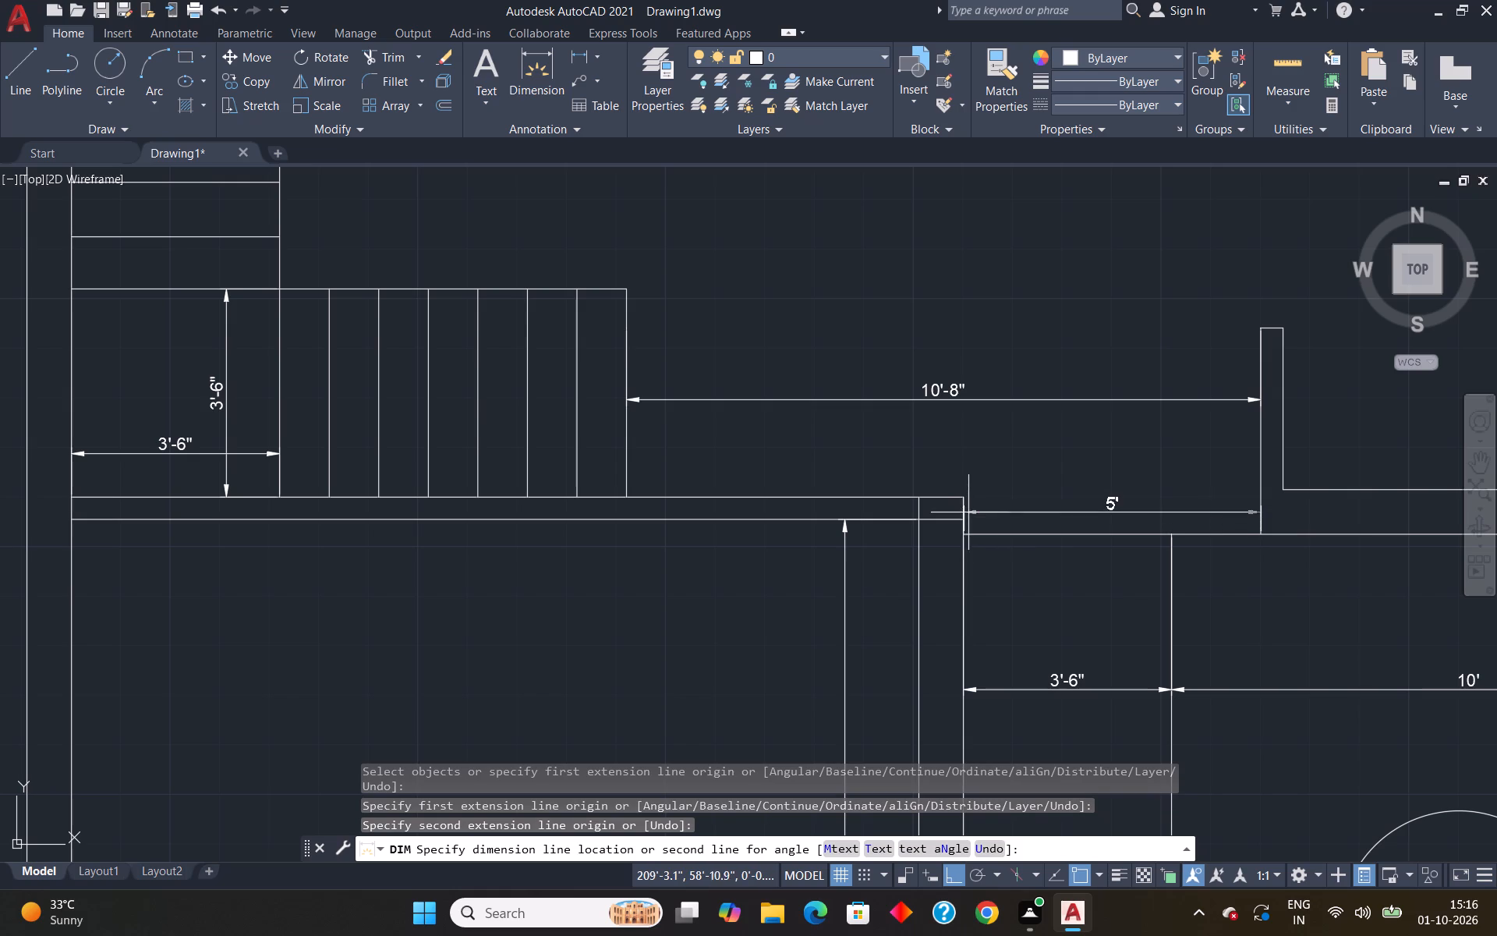
pyautogui.click(965, 498)
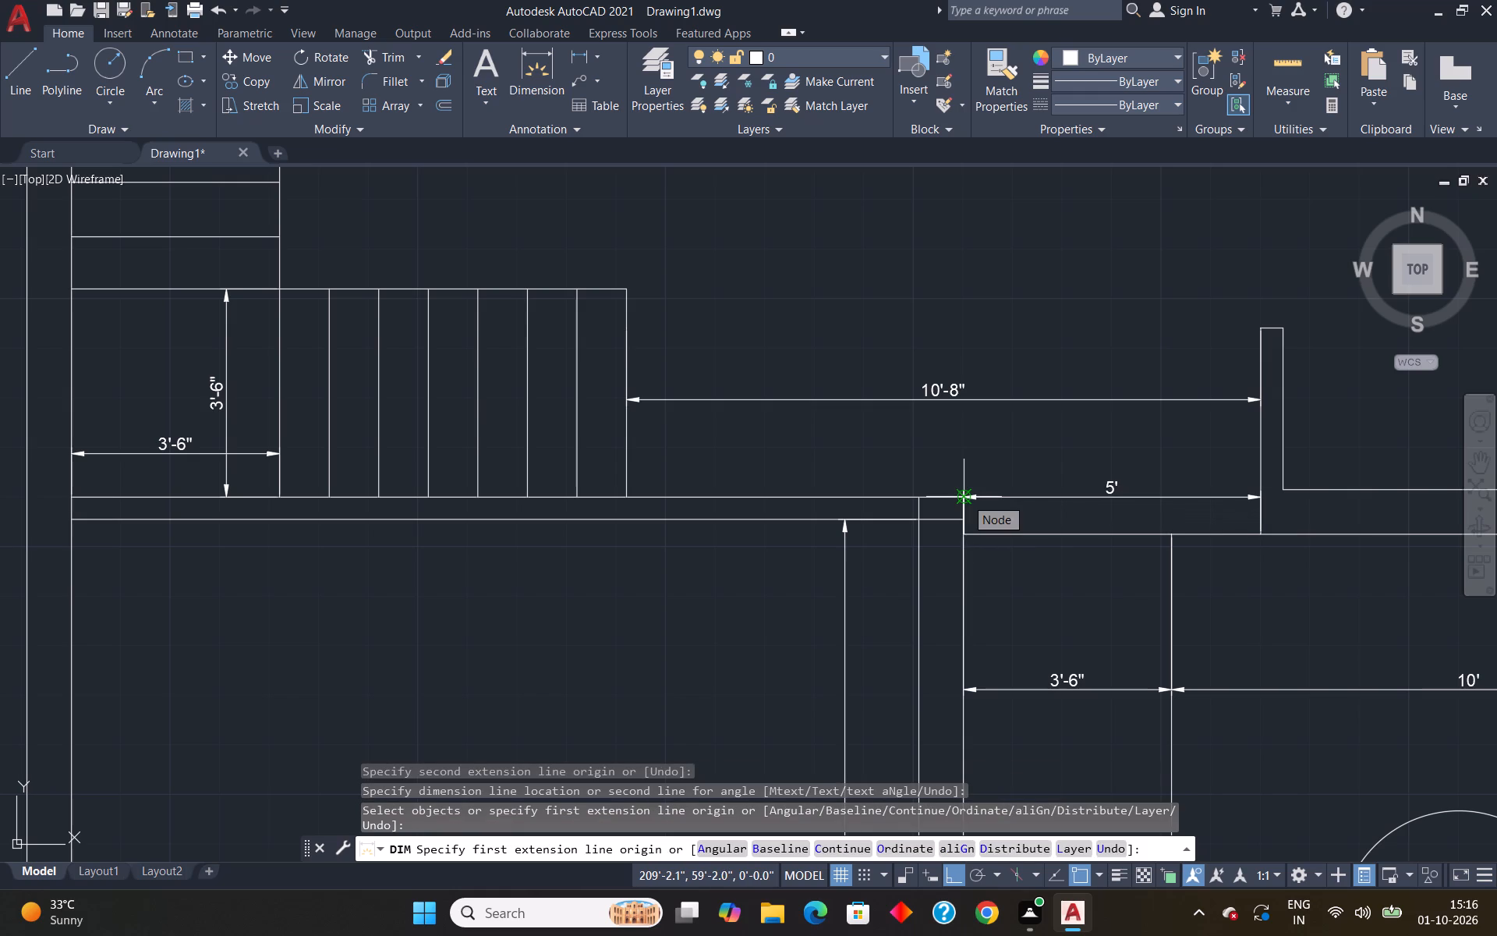
pyautogui.press('Escape')
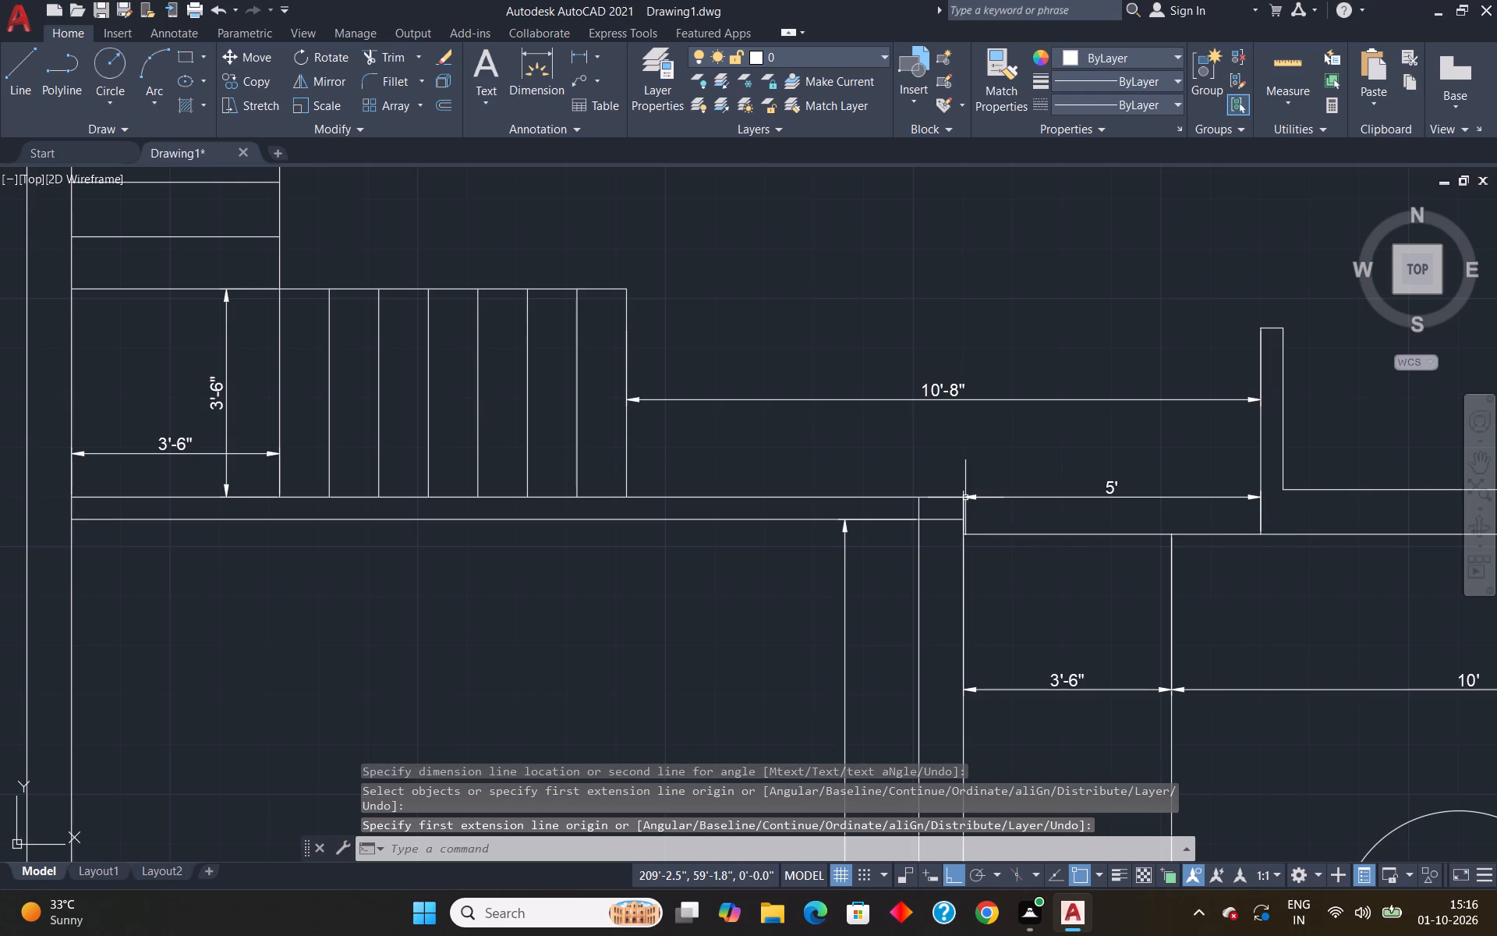
# Draw a jamb line down across the southern 14'-3" room's north wall, 3'6" west of its inner east wall face.
pyautogui.scroll(-3, 965, 498)
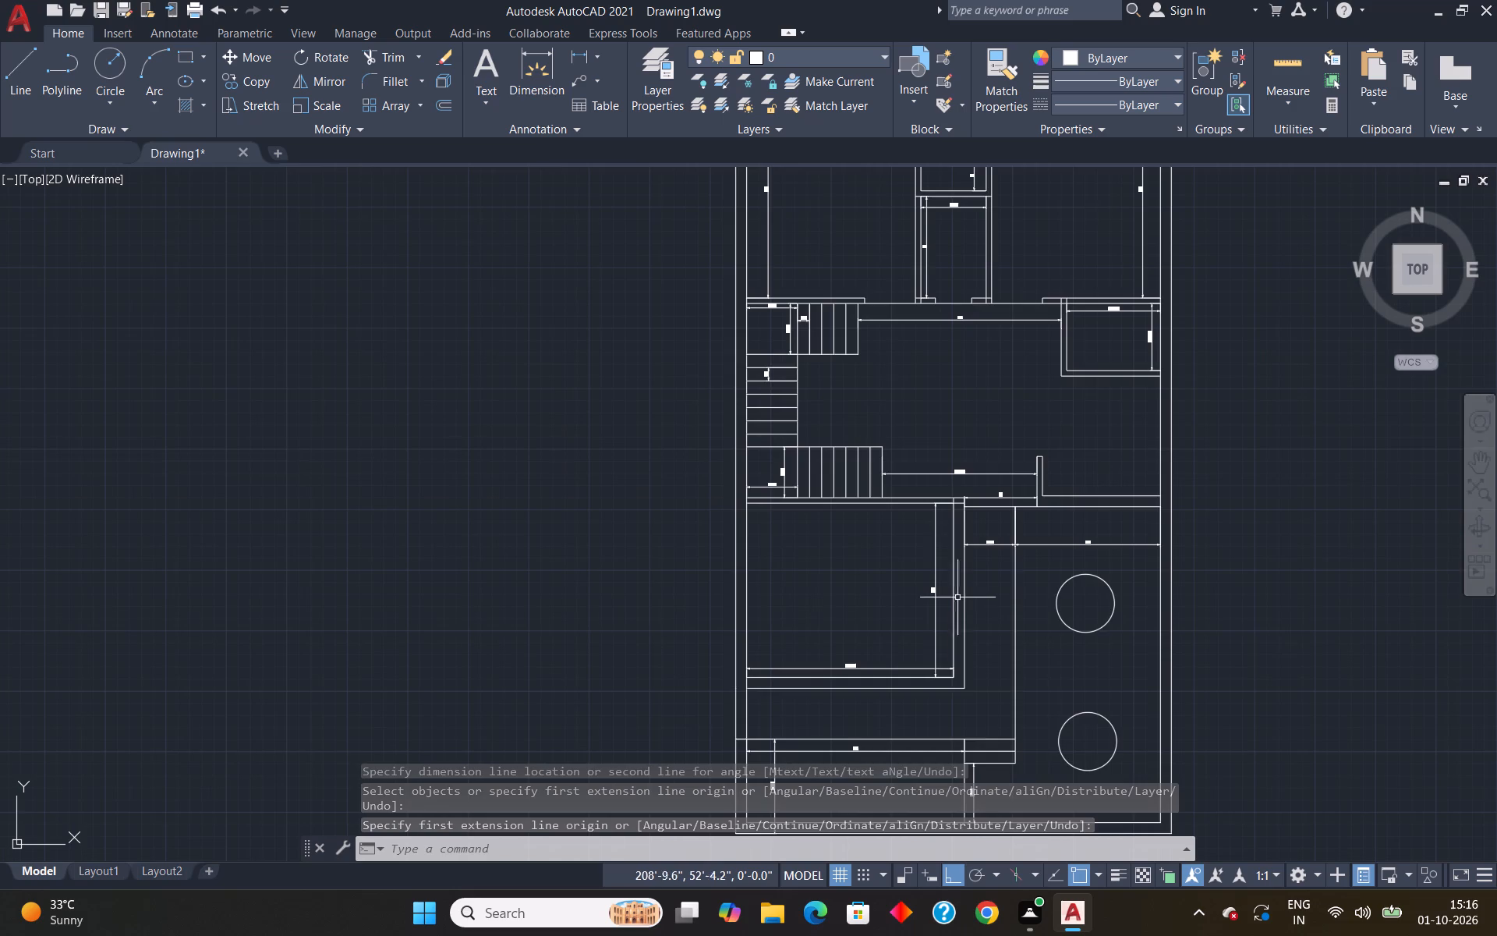
pyautogui.scroll(2, 956, 599)
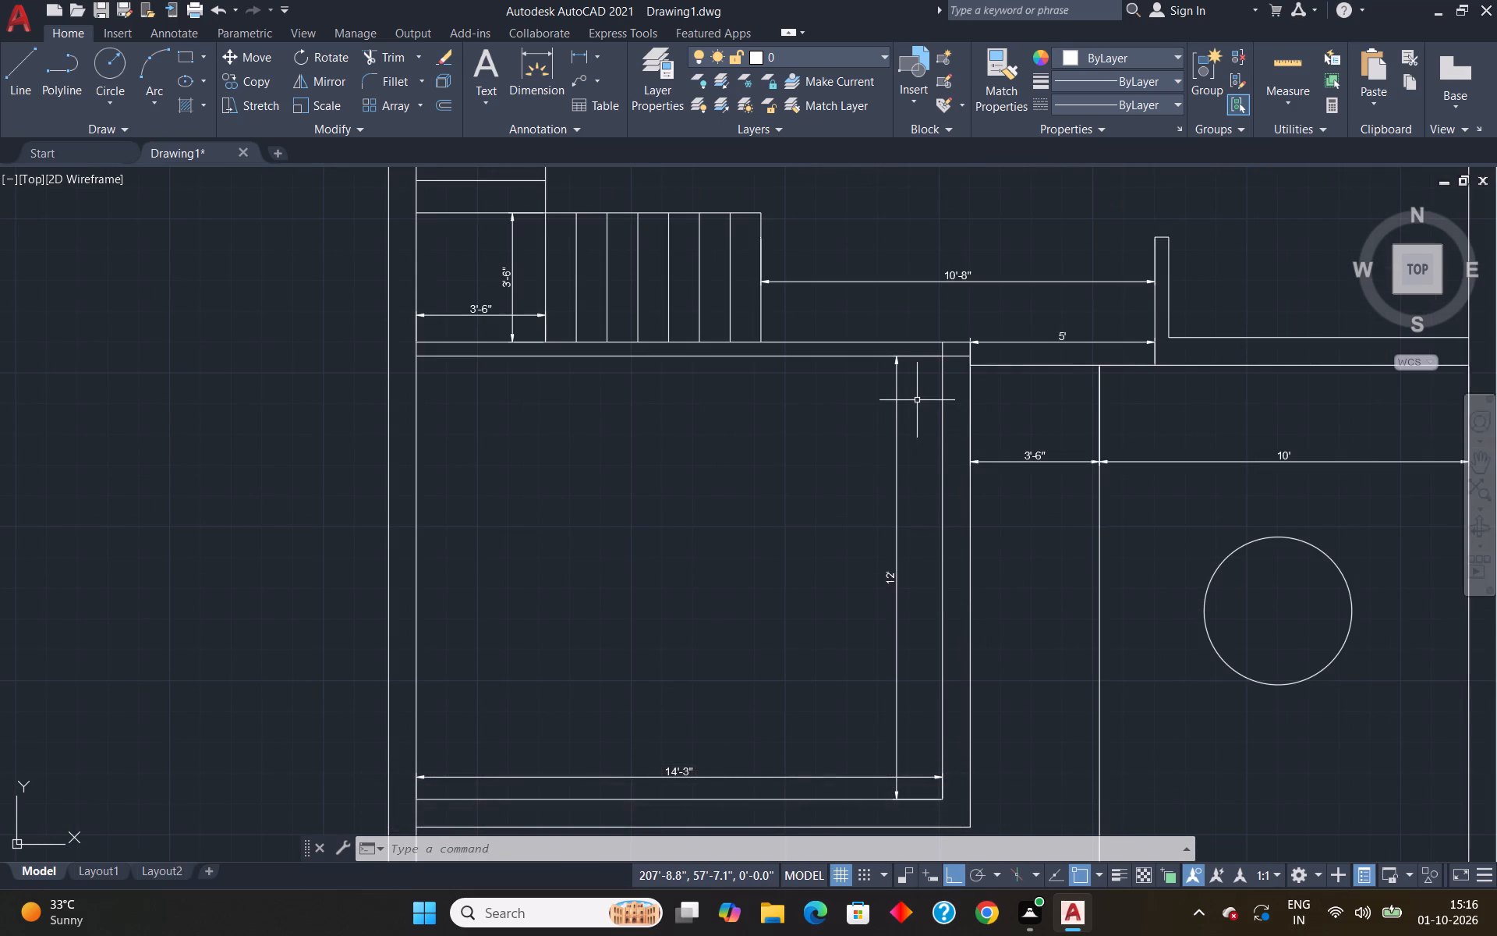
pyautogui.press('l')
pyautogui.press('Return')
pyautogui.write('tk')
pyautogui.press('Return')
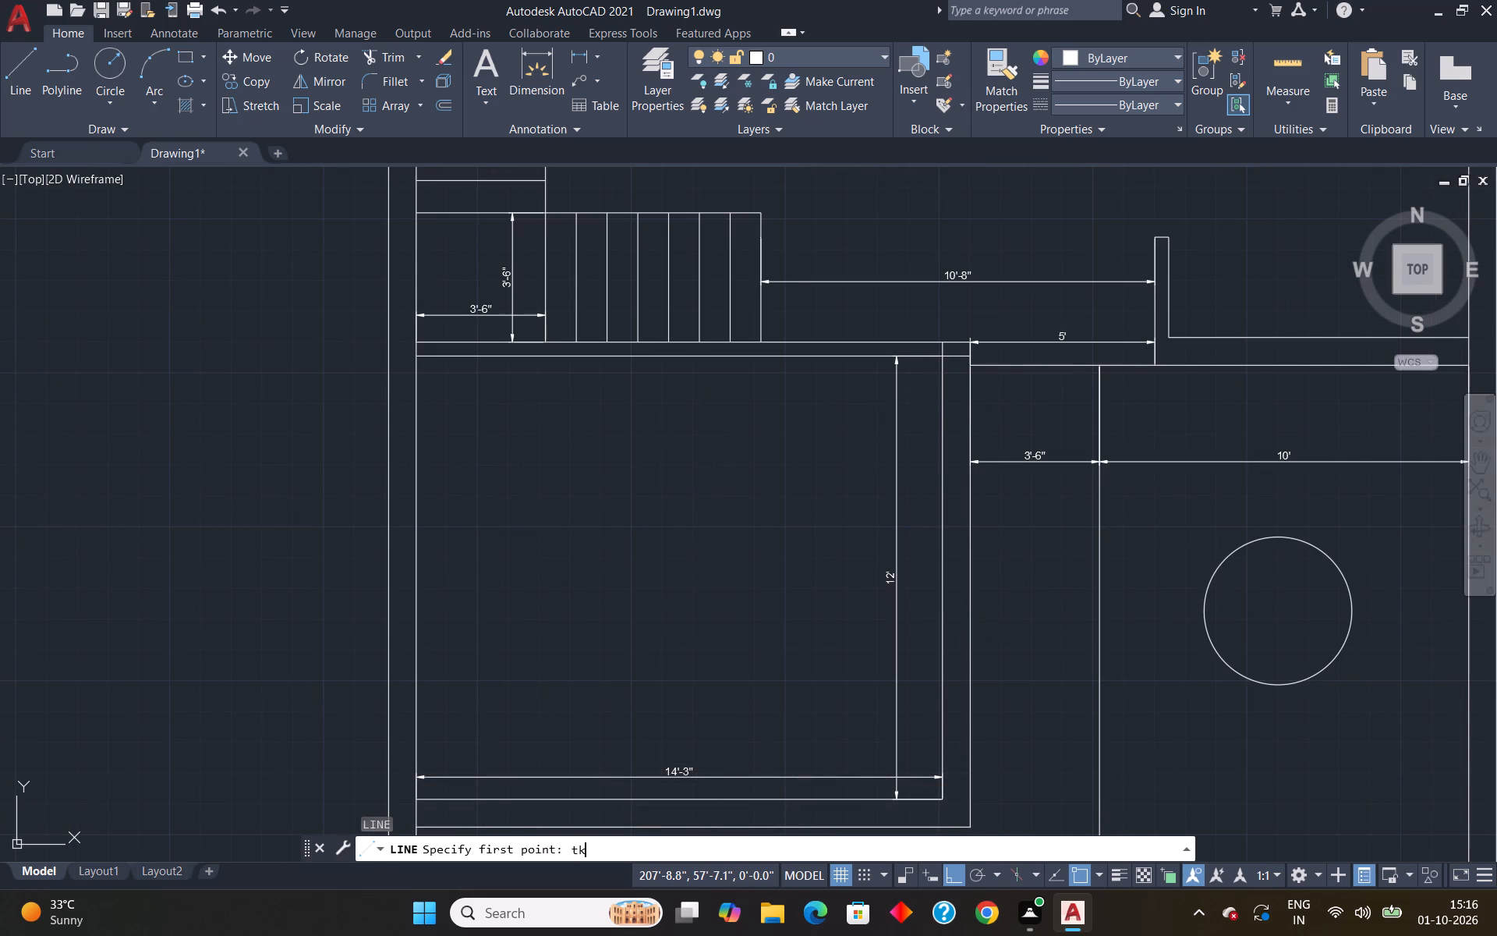
pyautogui.click(945, 343)
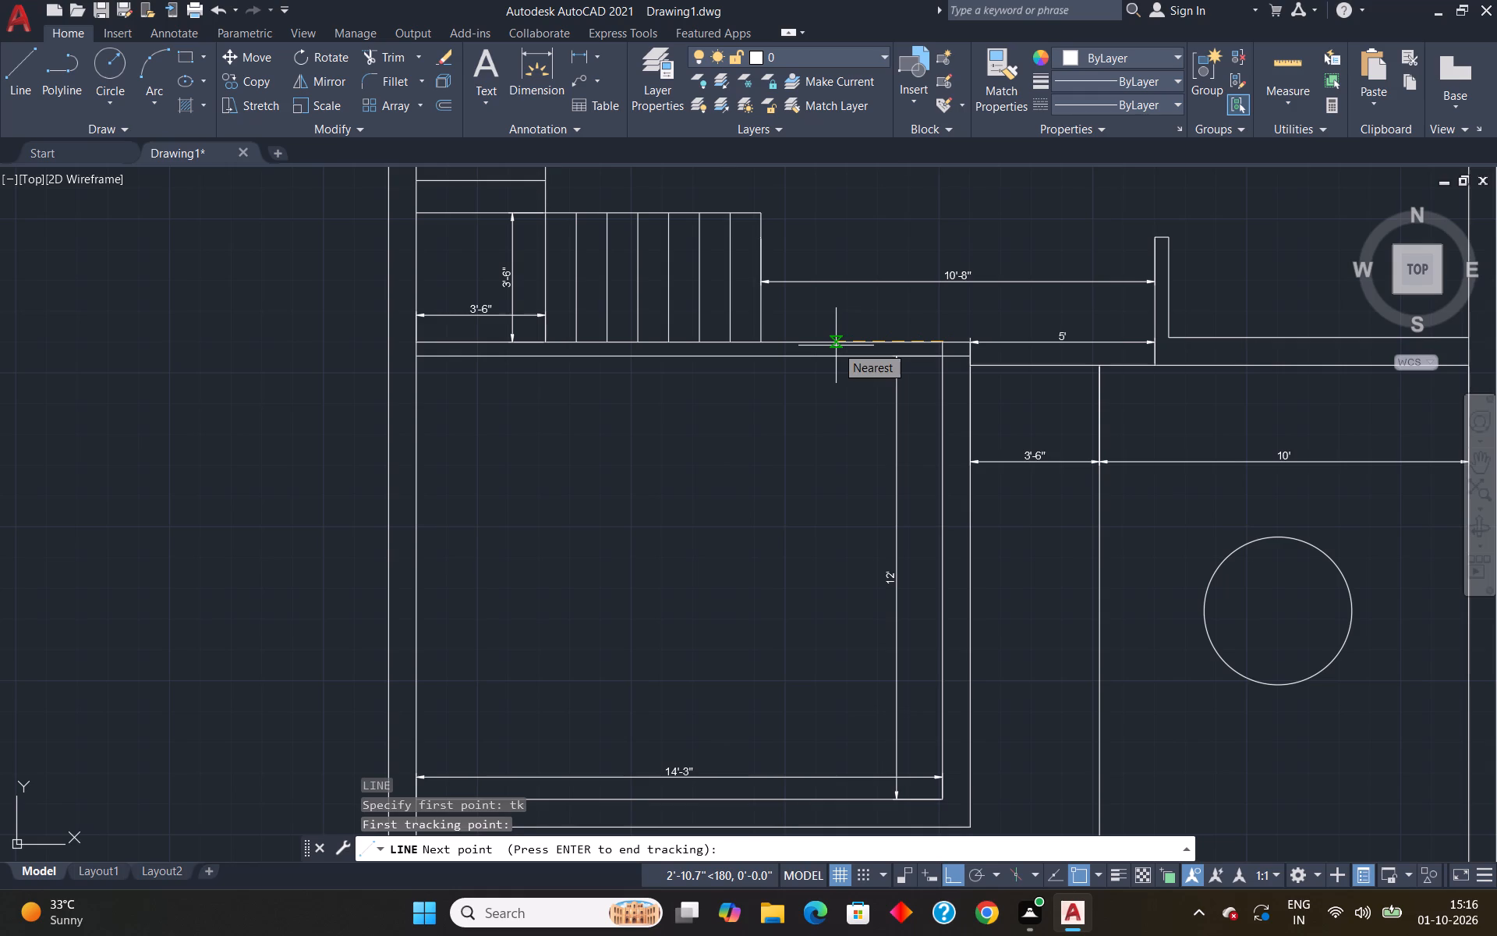
pyautogui.write('3\'6"')
pyautogui.press('Return')
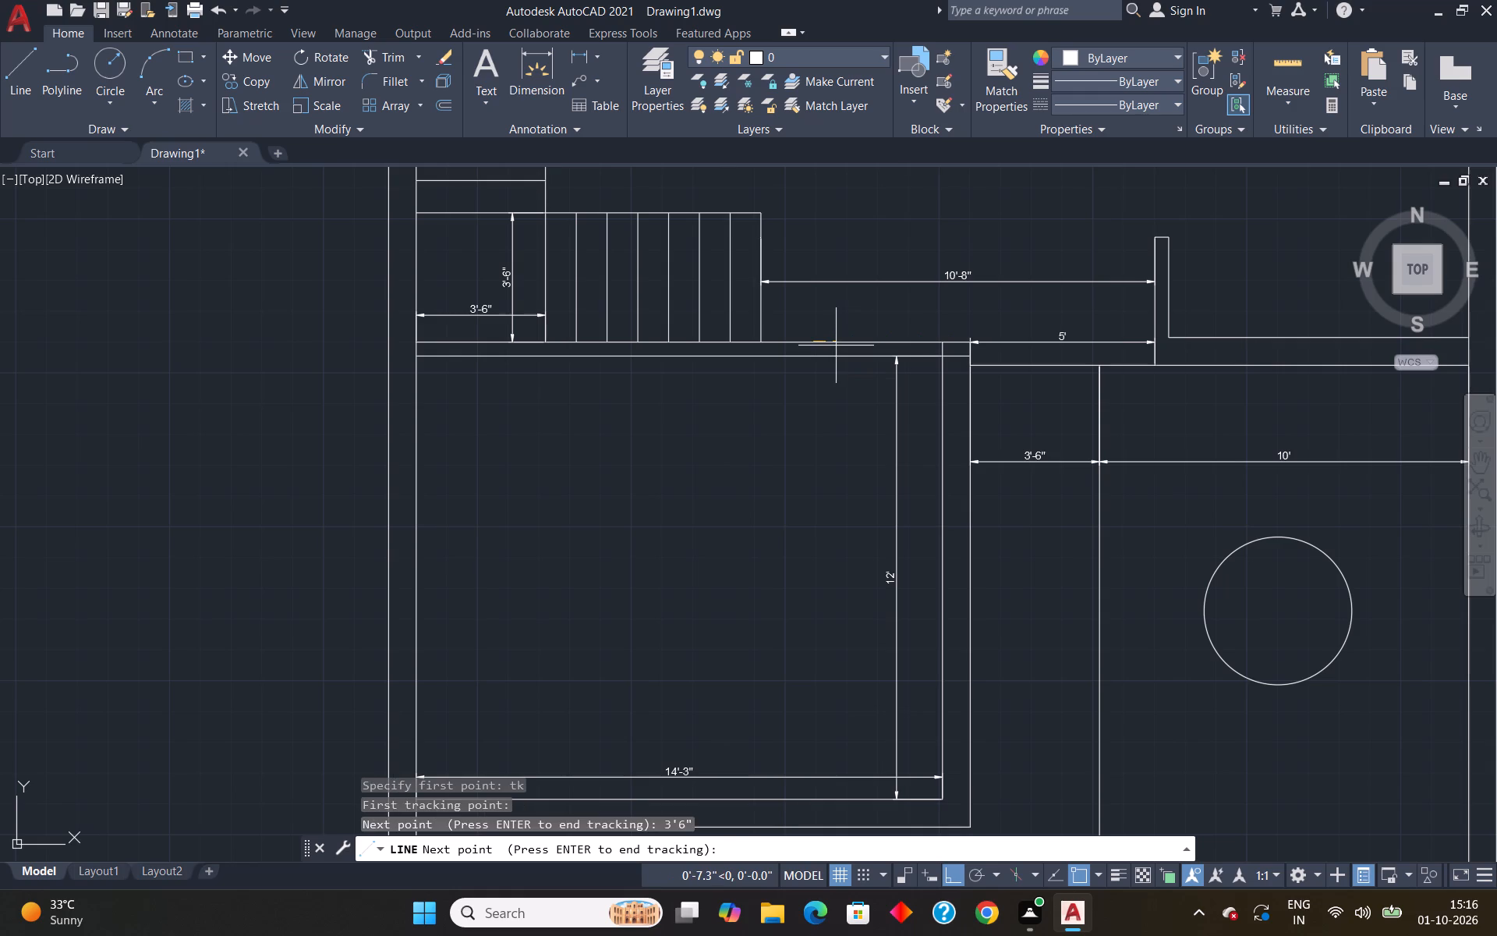
pyautogui.press('Return')
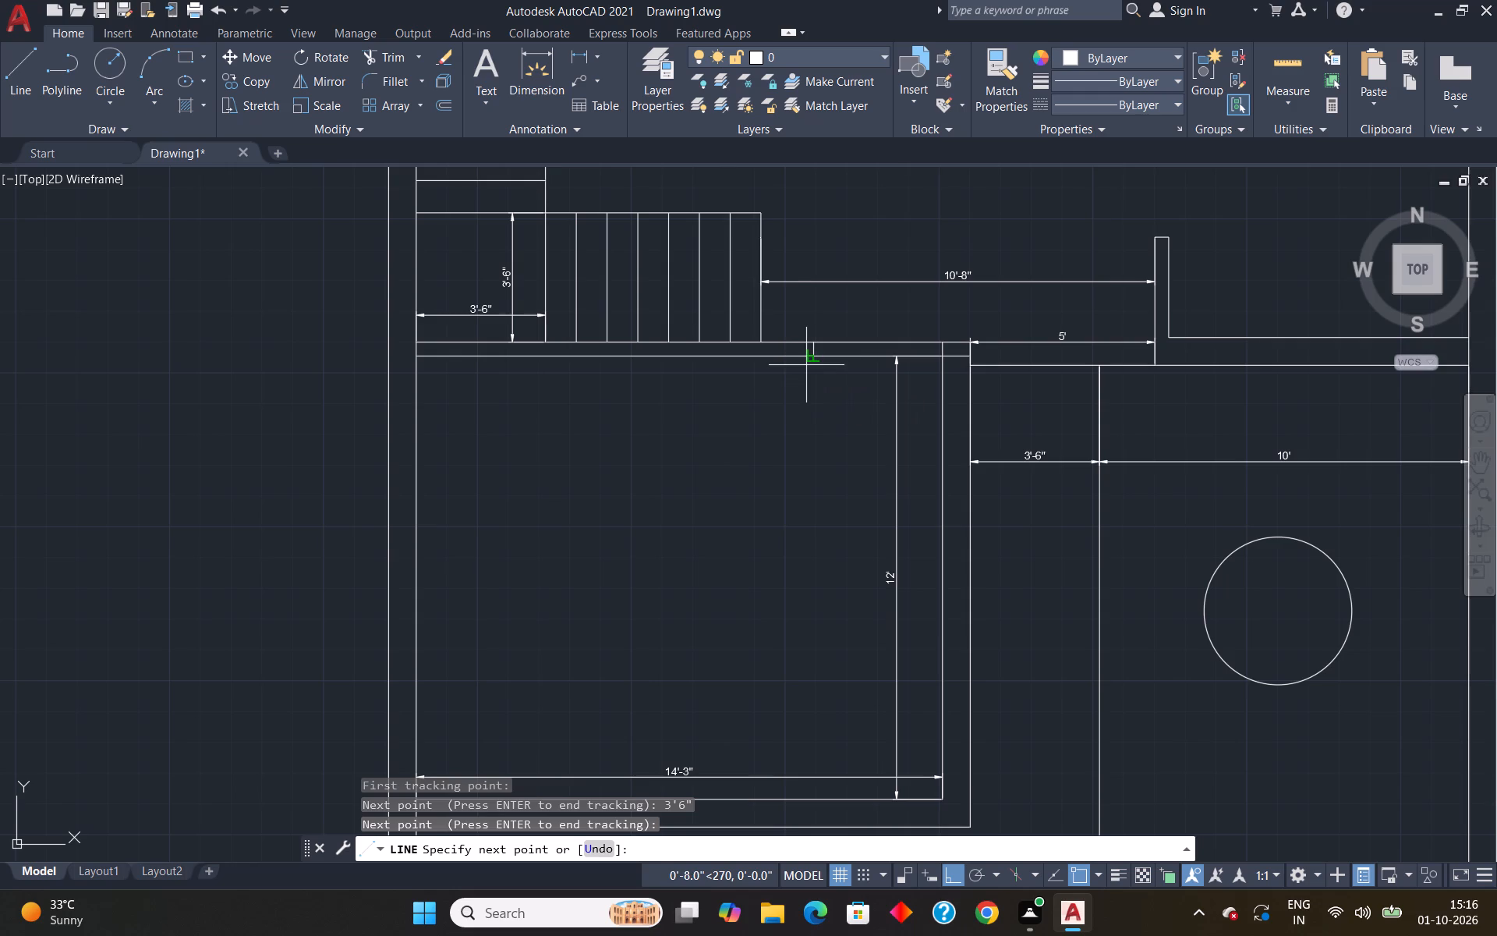
pyautogui.click(809, 353)
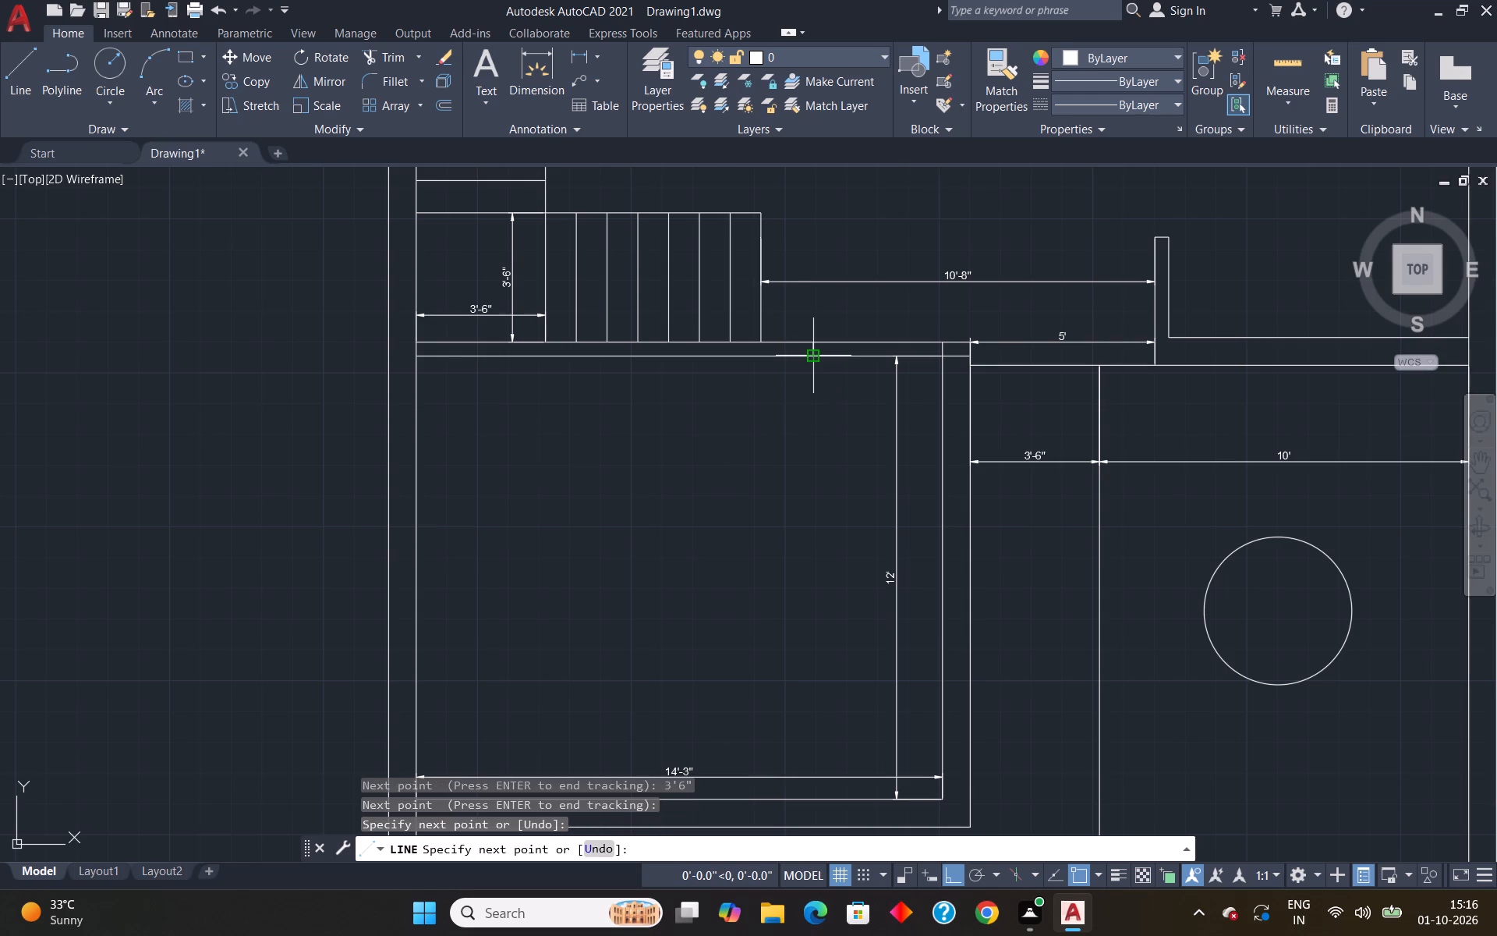
pyautogui.press('Escape')
# Trim the lower line of the southern room's north wall between the new jamb line and the east wall.
pyautogui.write('tr')
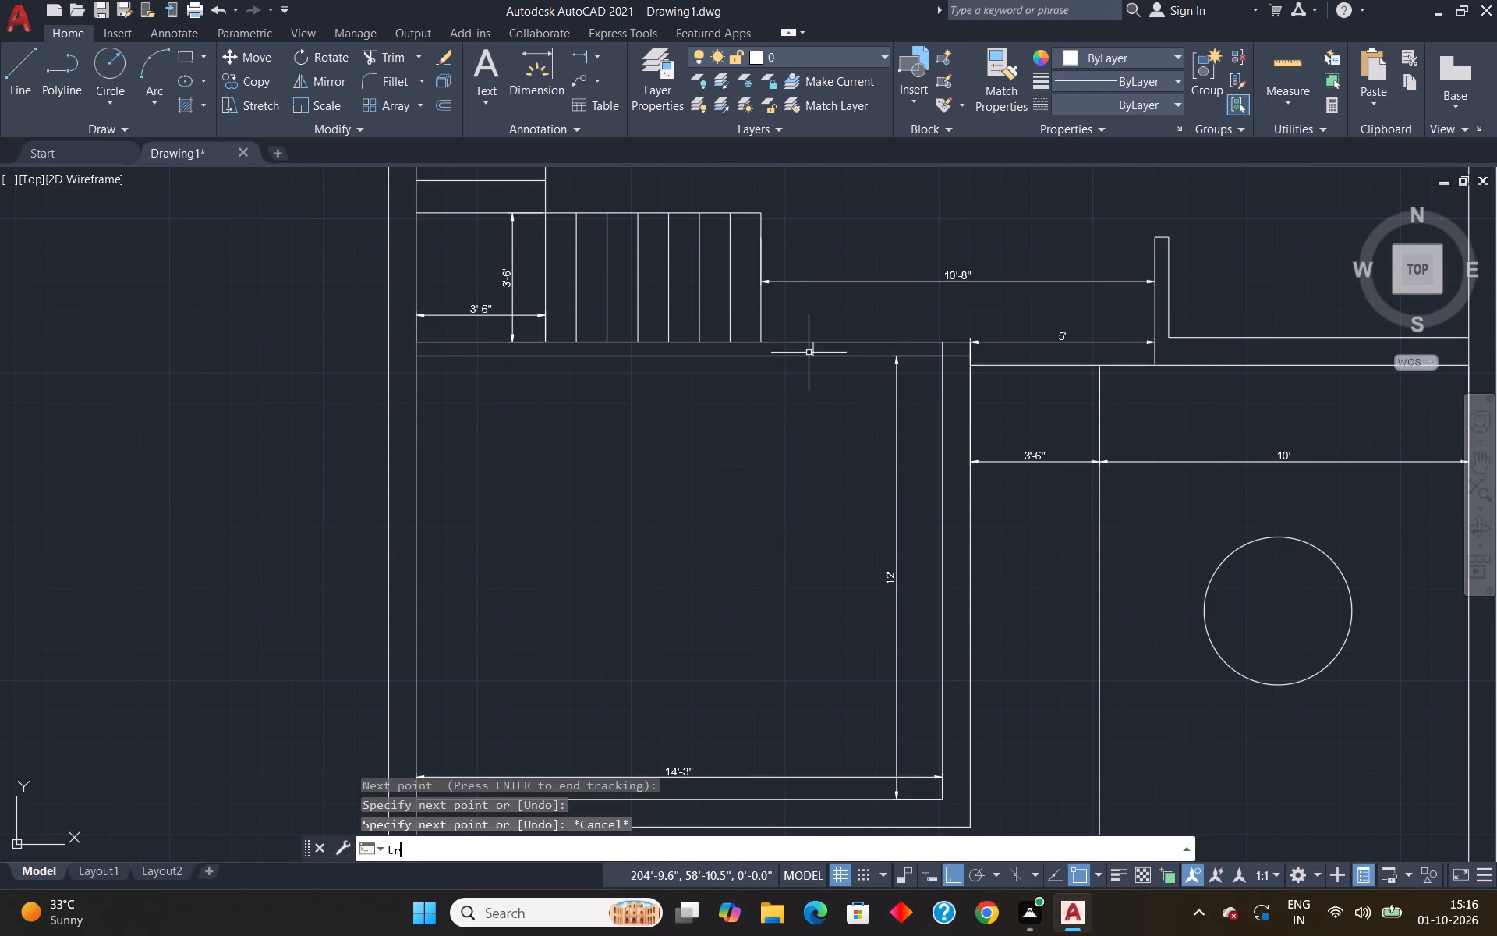
pyautogui.press('Return')
pyautogui.click(846, 355)
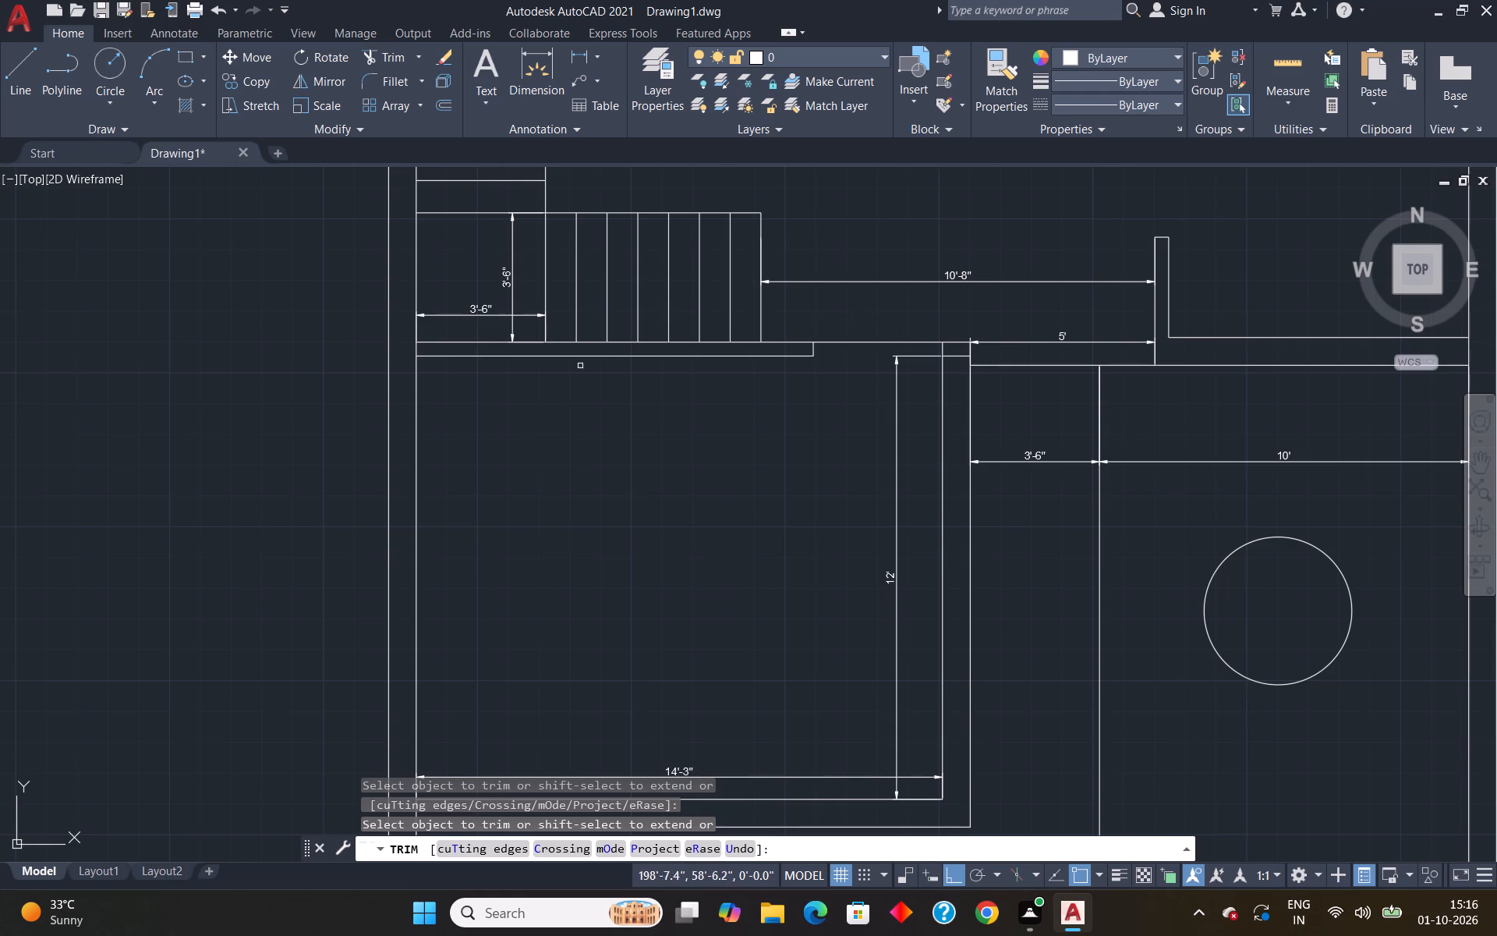
pyautogui.press('Escape')
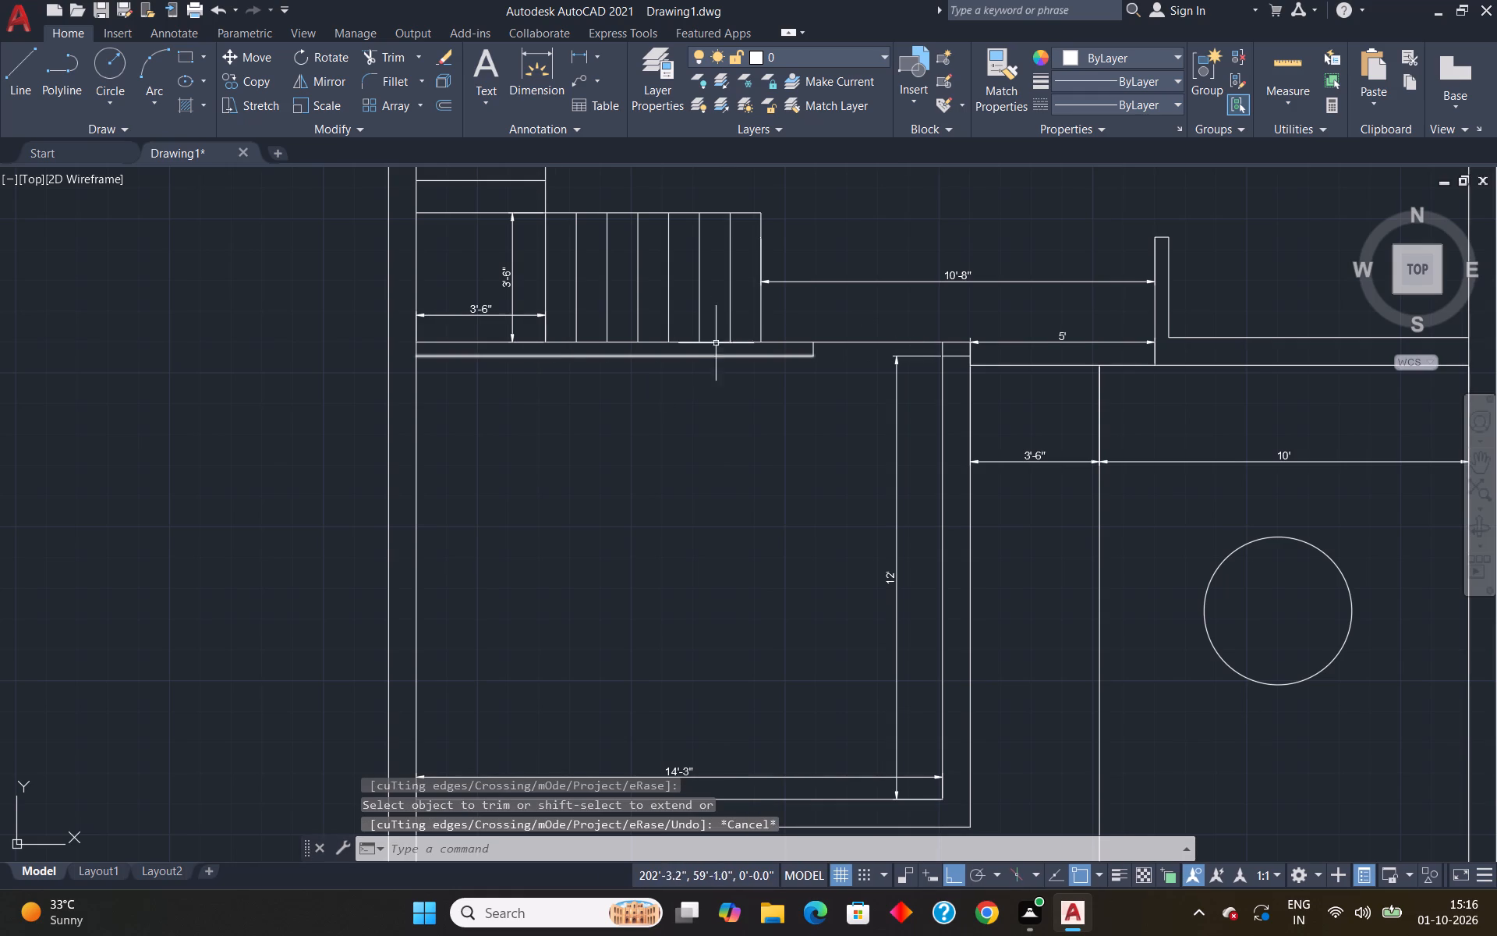
pyautogui.scroll(-2, 699, 327)
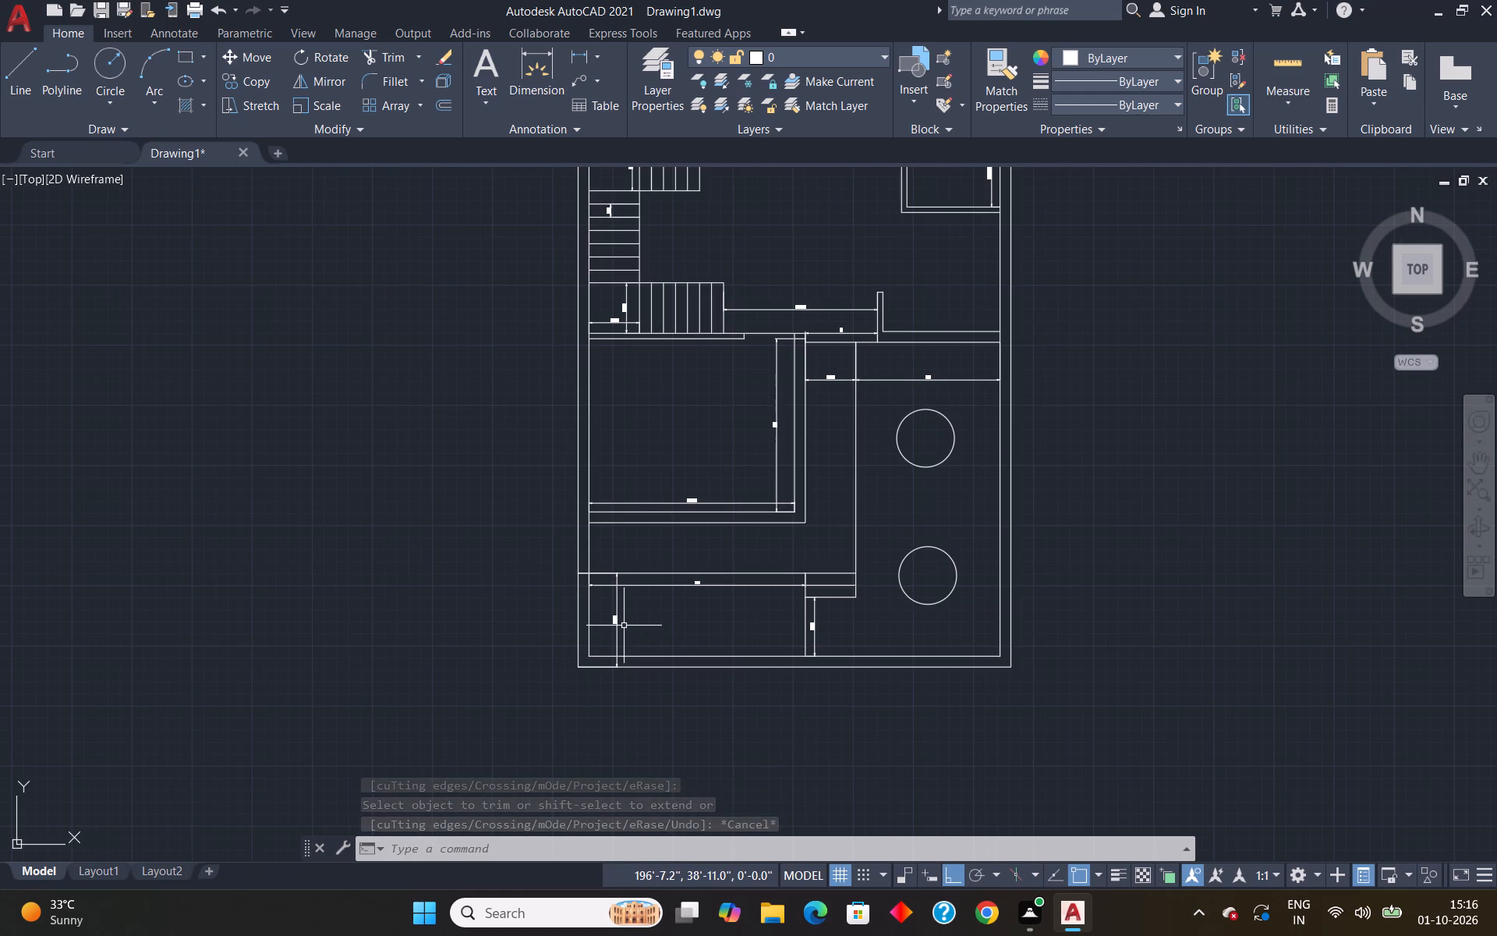
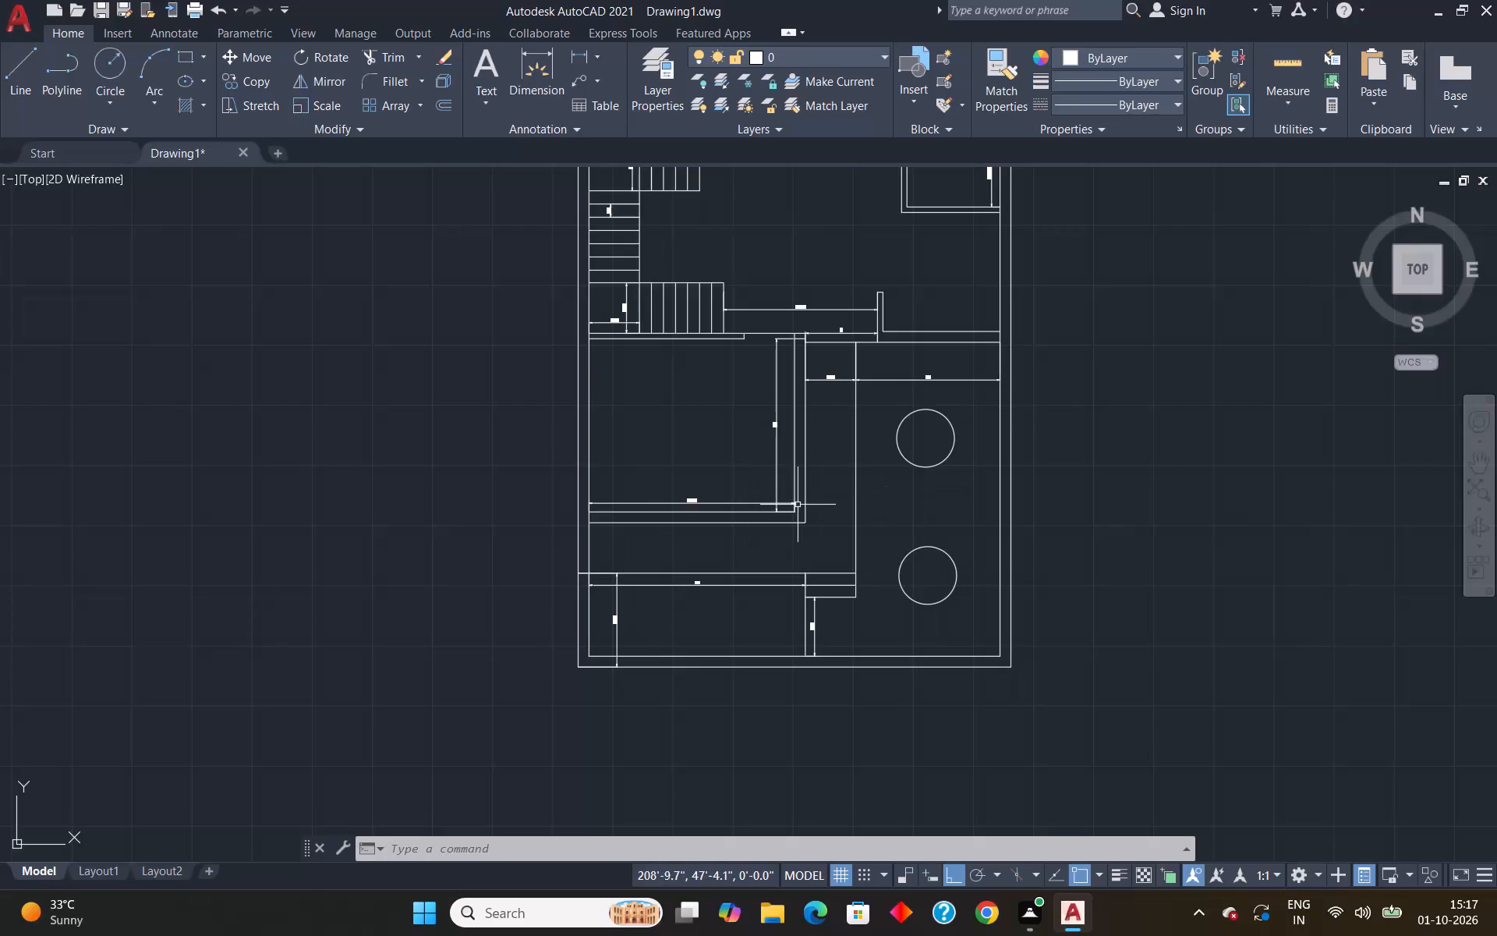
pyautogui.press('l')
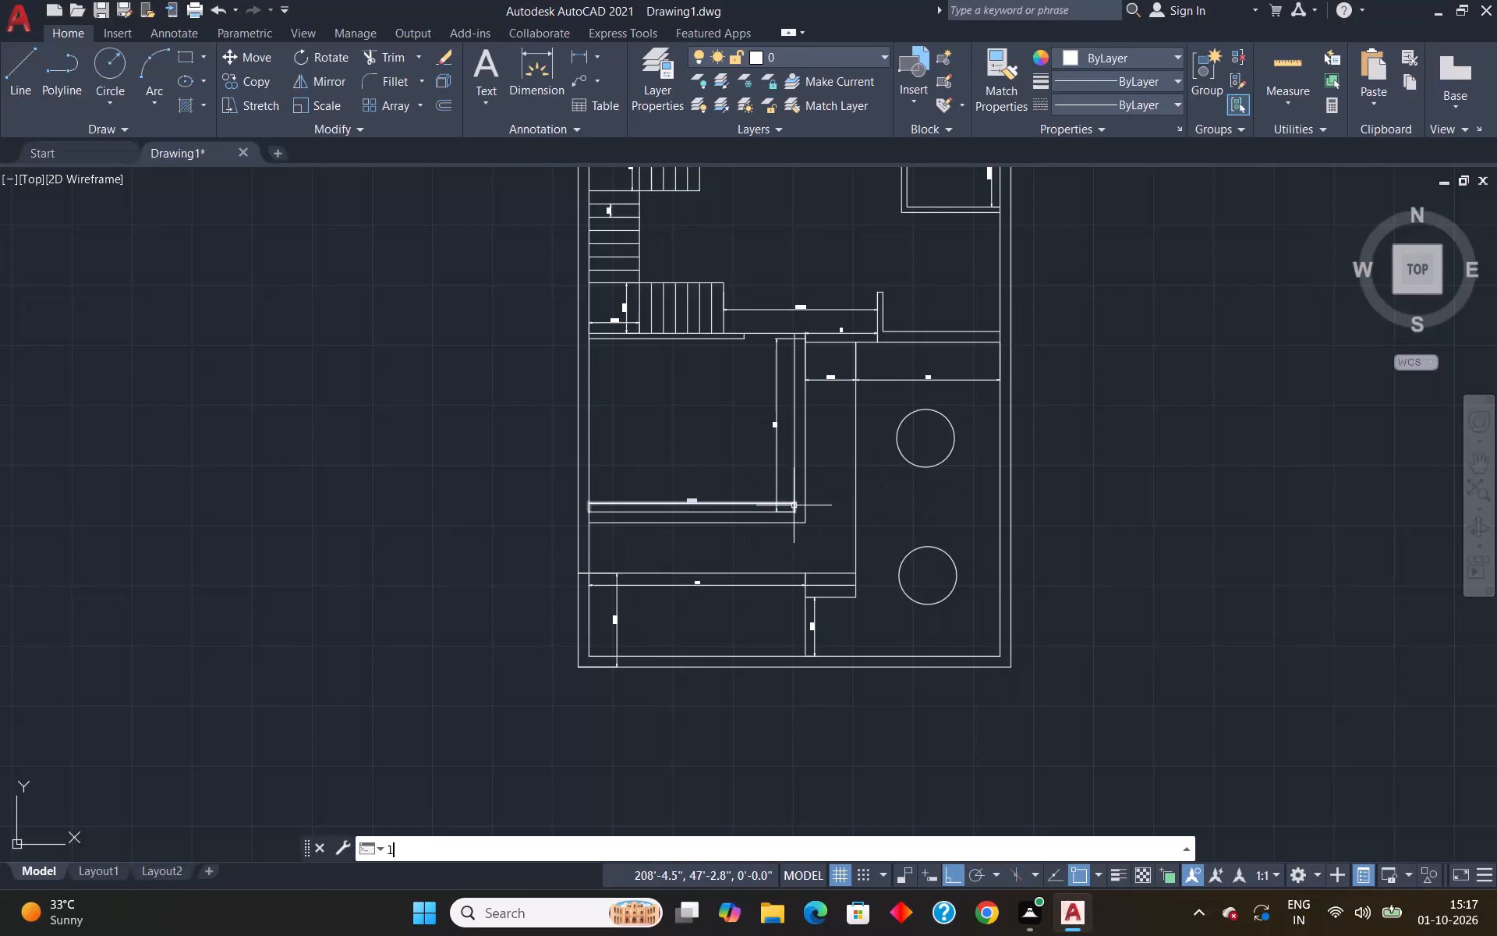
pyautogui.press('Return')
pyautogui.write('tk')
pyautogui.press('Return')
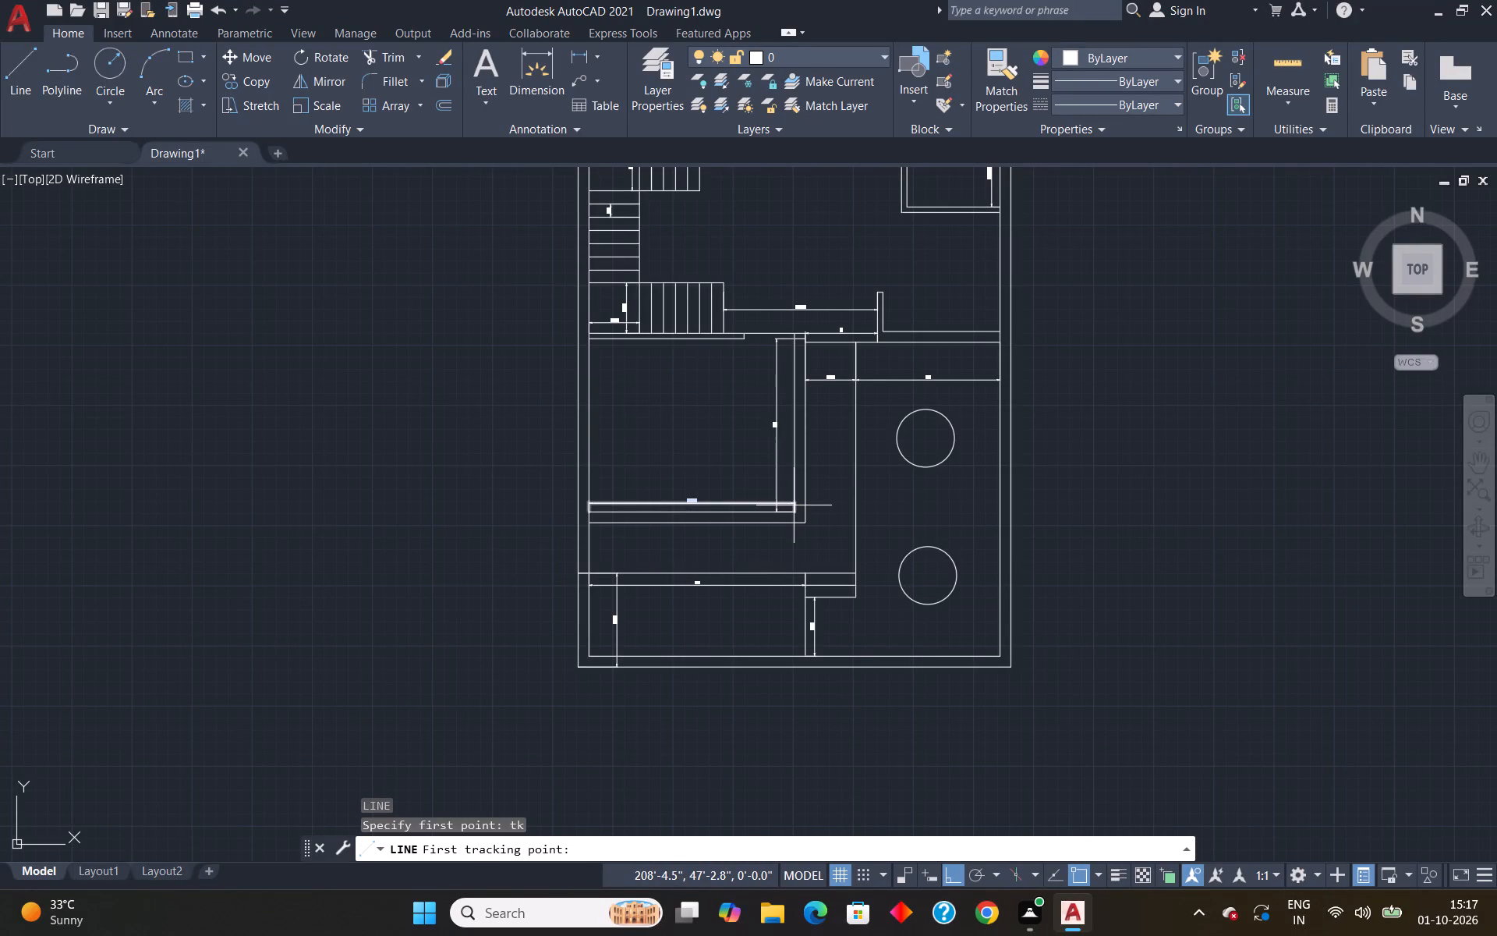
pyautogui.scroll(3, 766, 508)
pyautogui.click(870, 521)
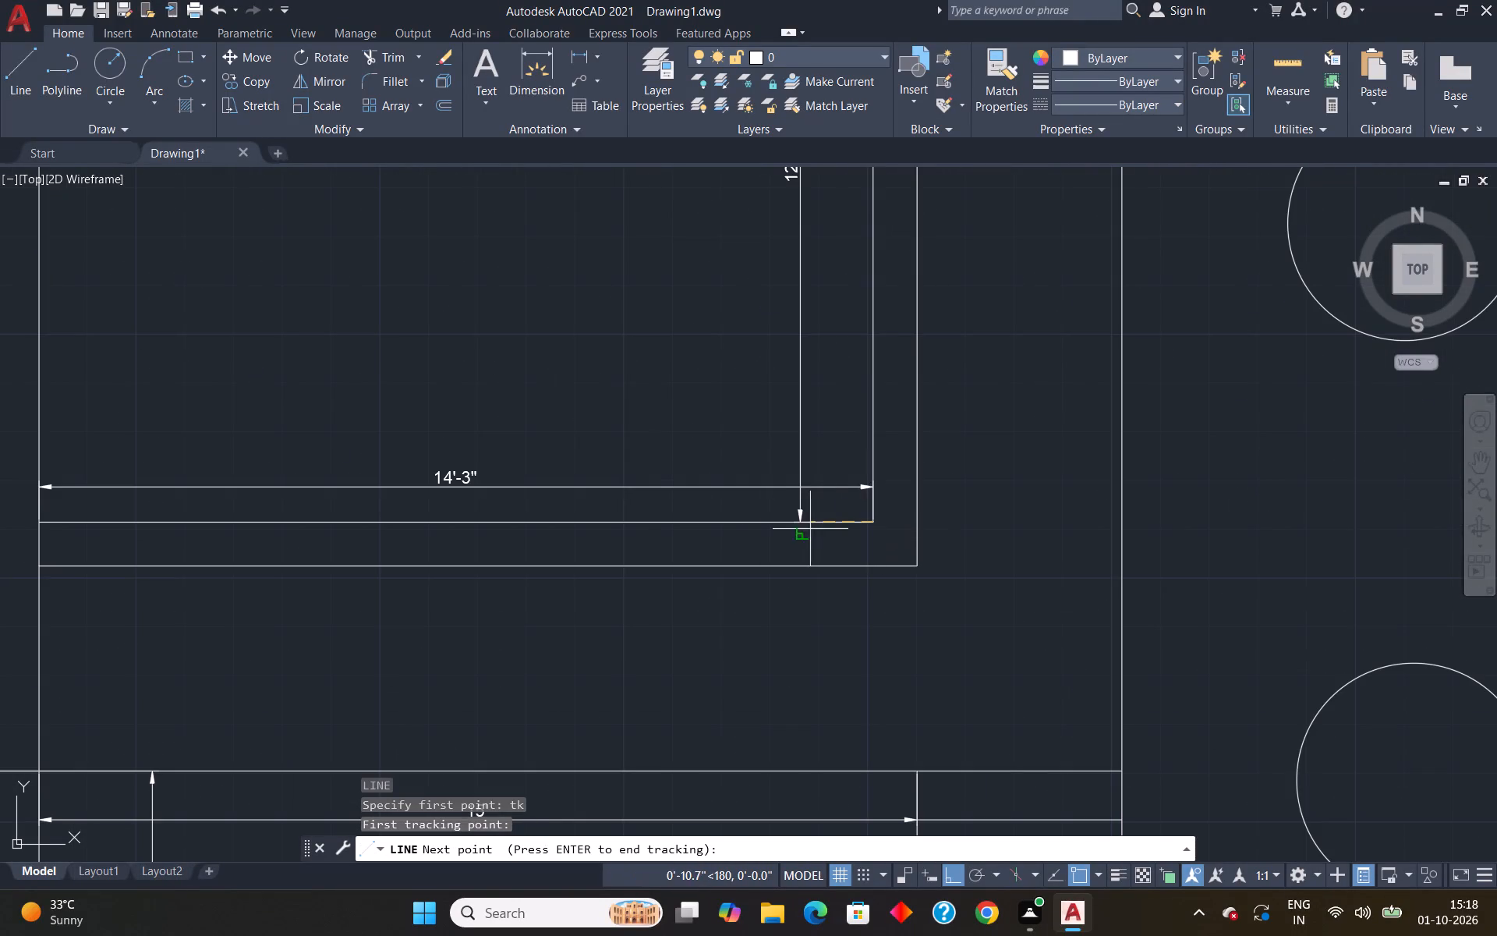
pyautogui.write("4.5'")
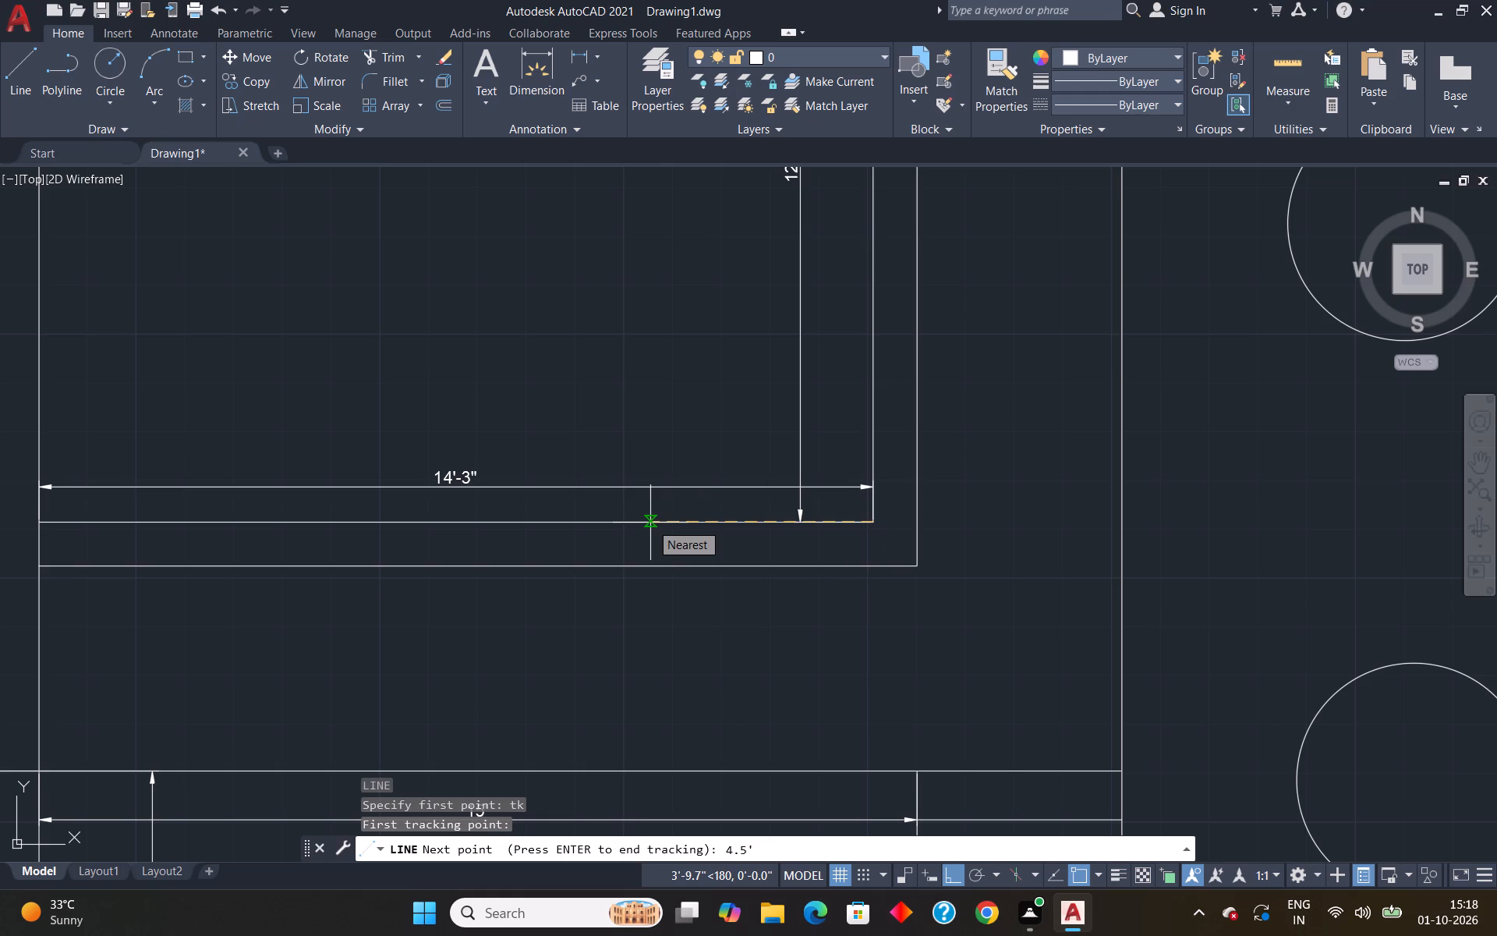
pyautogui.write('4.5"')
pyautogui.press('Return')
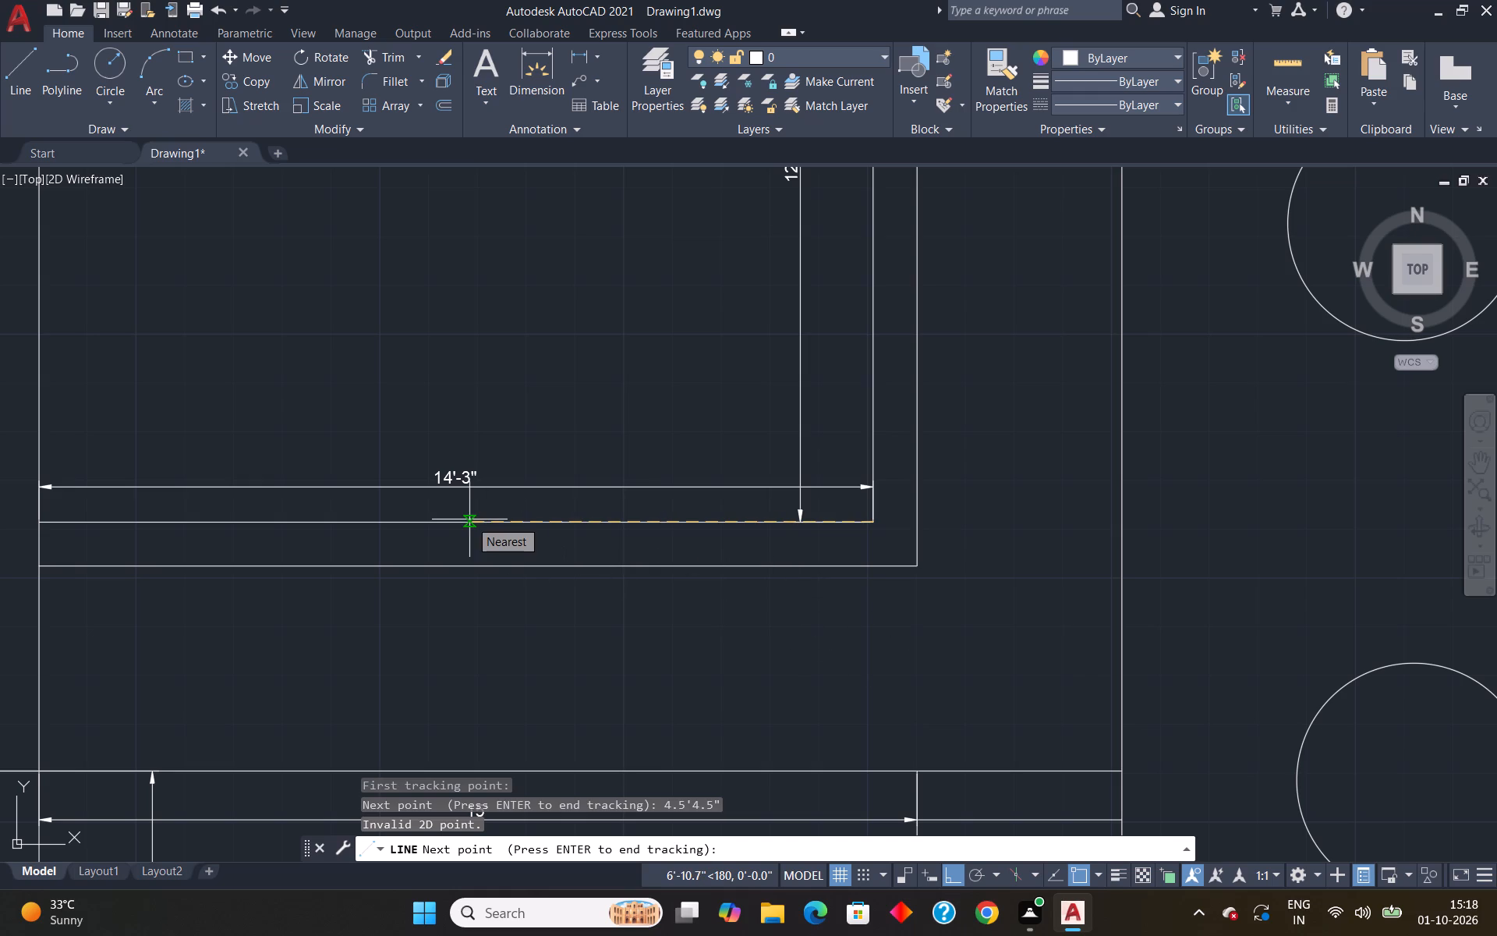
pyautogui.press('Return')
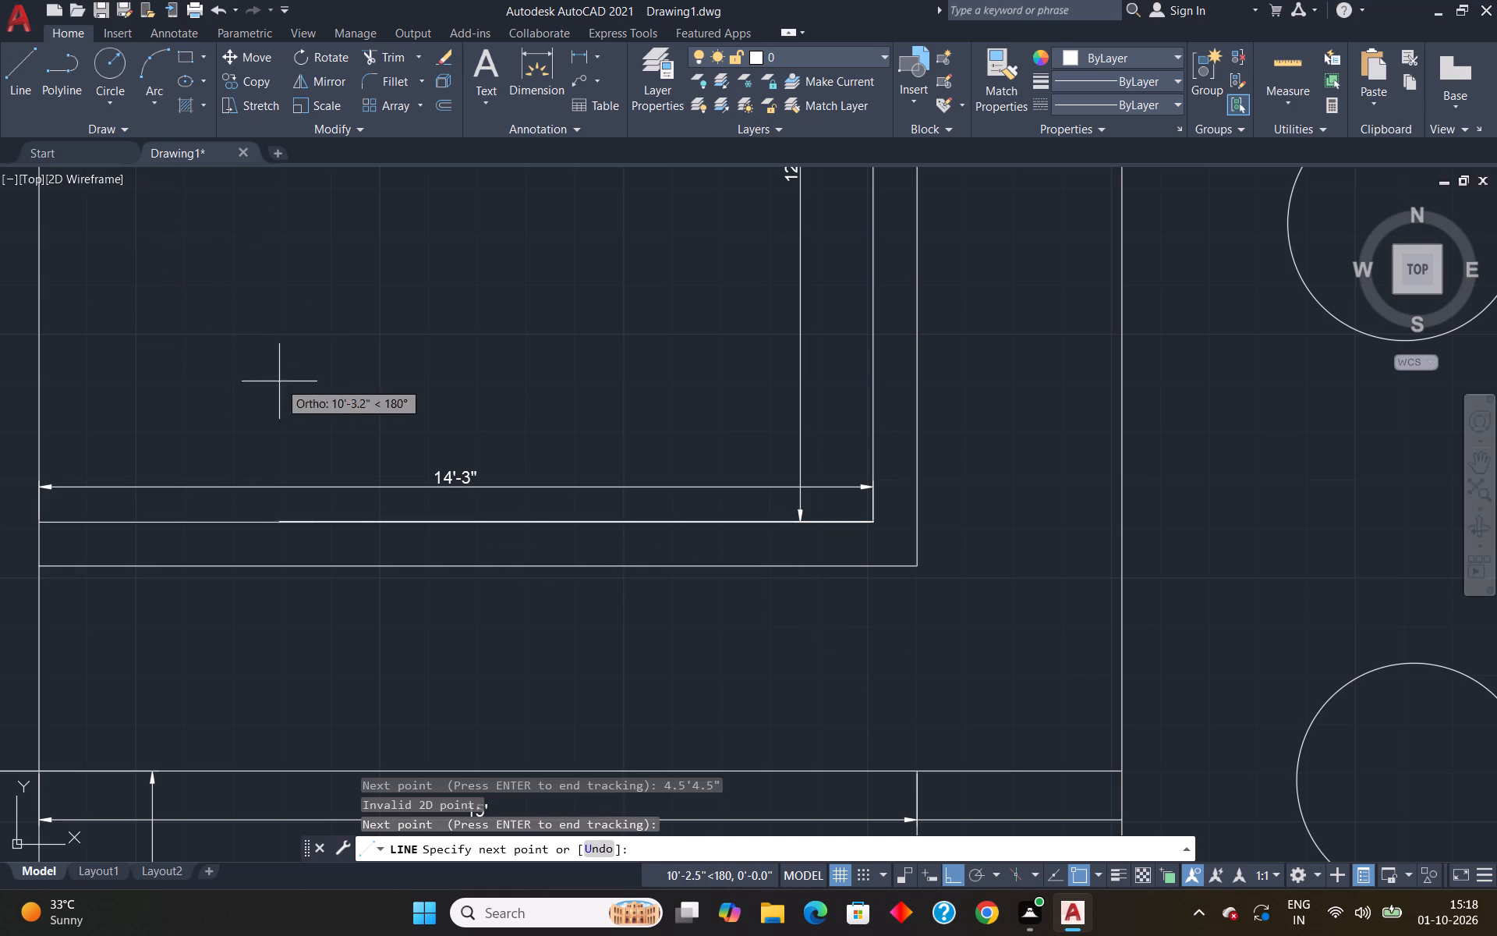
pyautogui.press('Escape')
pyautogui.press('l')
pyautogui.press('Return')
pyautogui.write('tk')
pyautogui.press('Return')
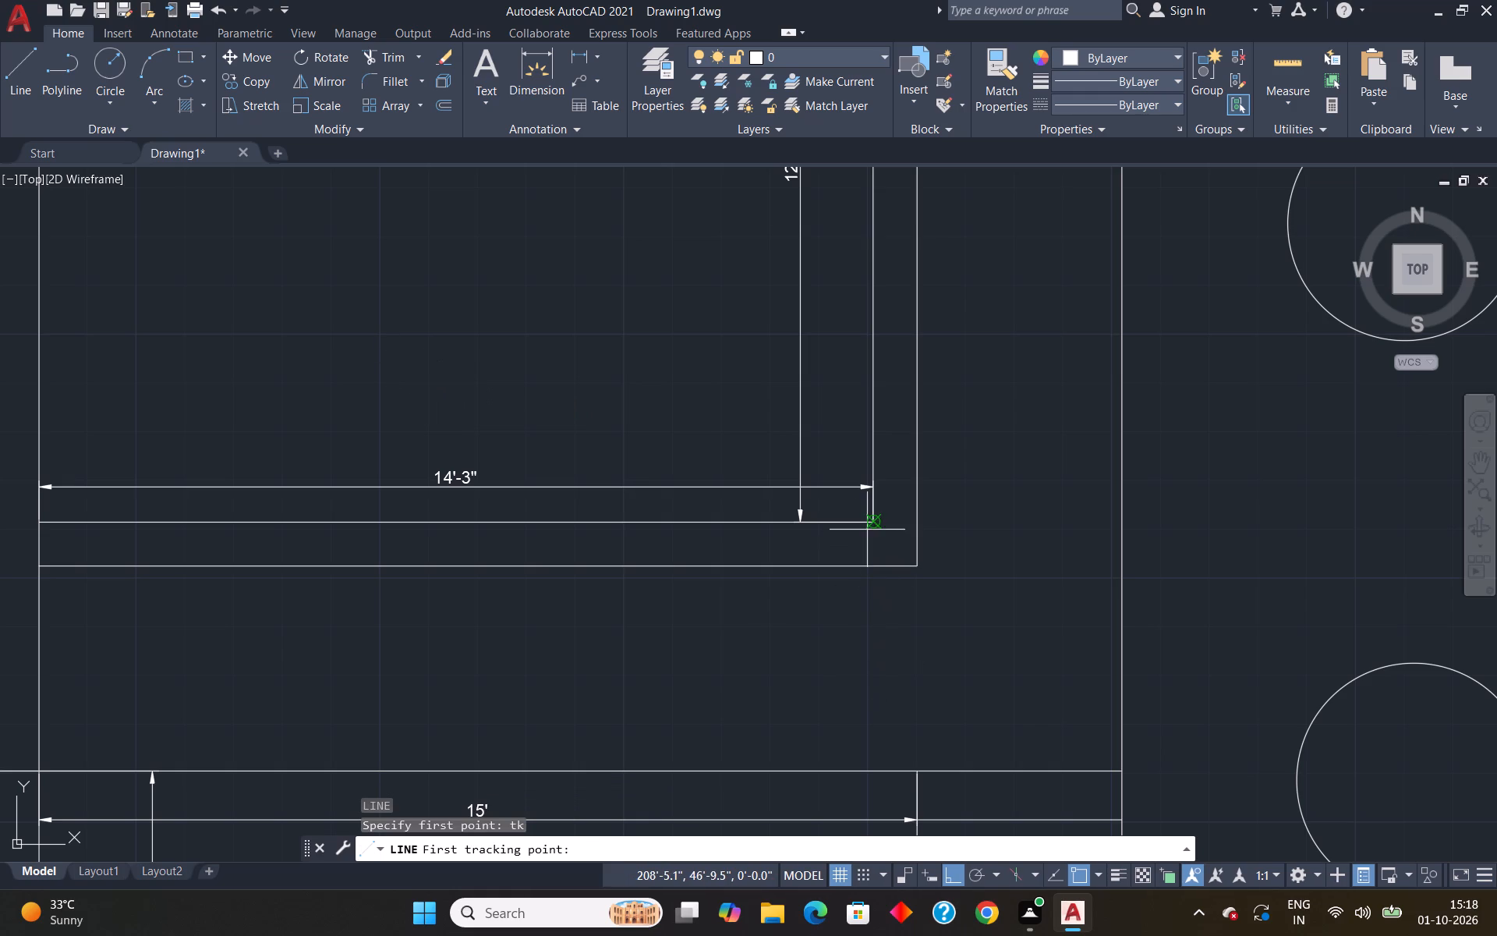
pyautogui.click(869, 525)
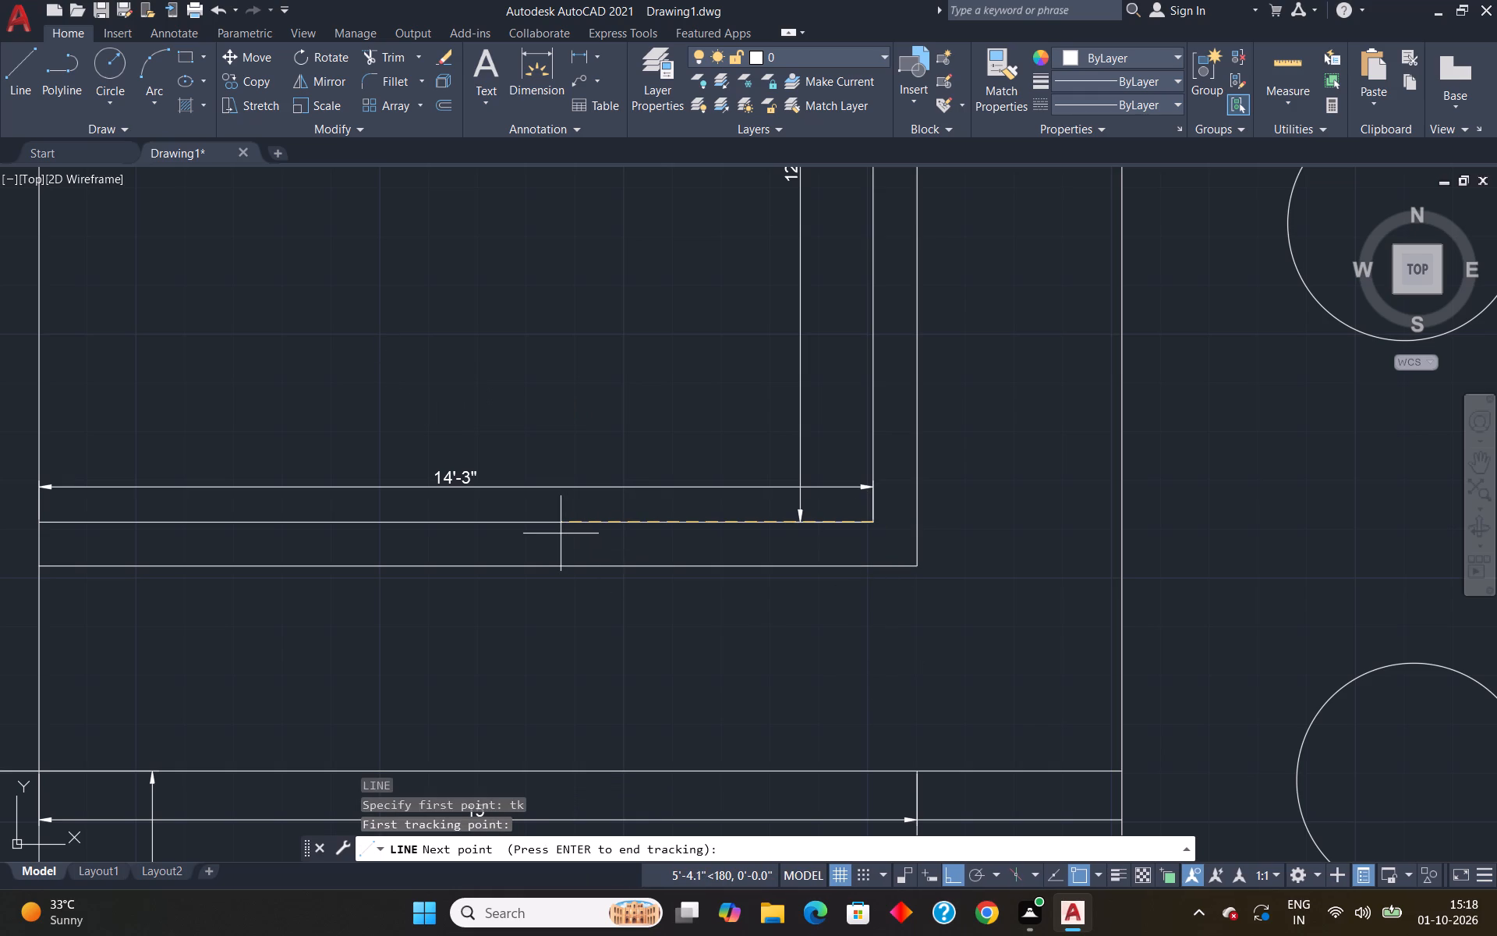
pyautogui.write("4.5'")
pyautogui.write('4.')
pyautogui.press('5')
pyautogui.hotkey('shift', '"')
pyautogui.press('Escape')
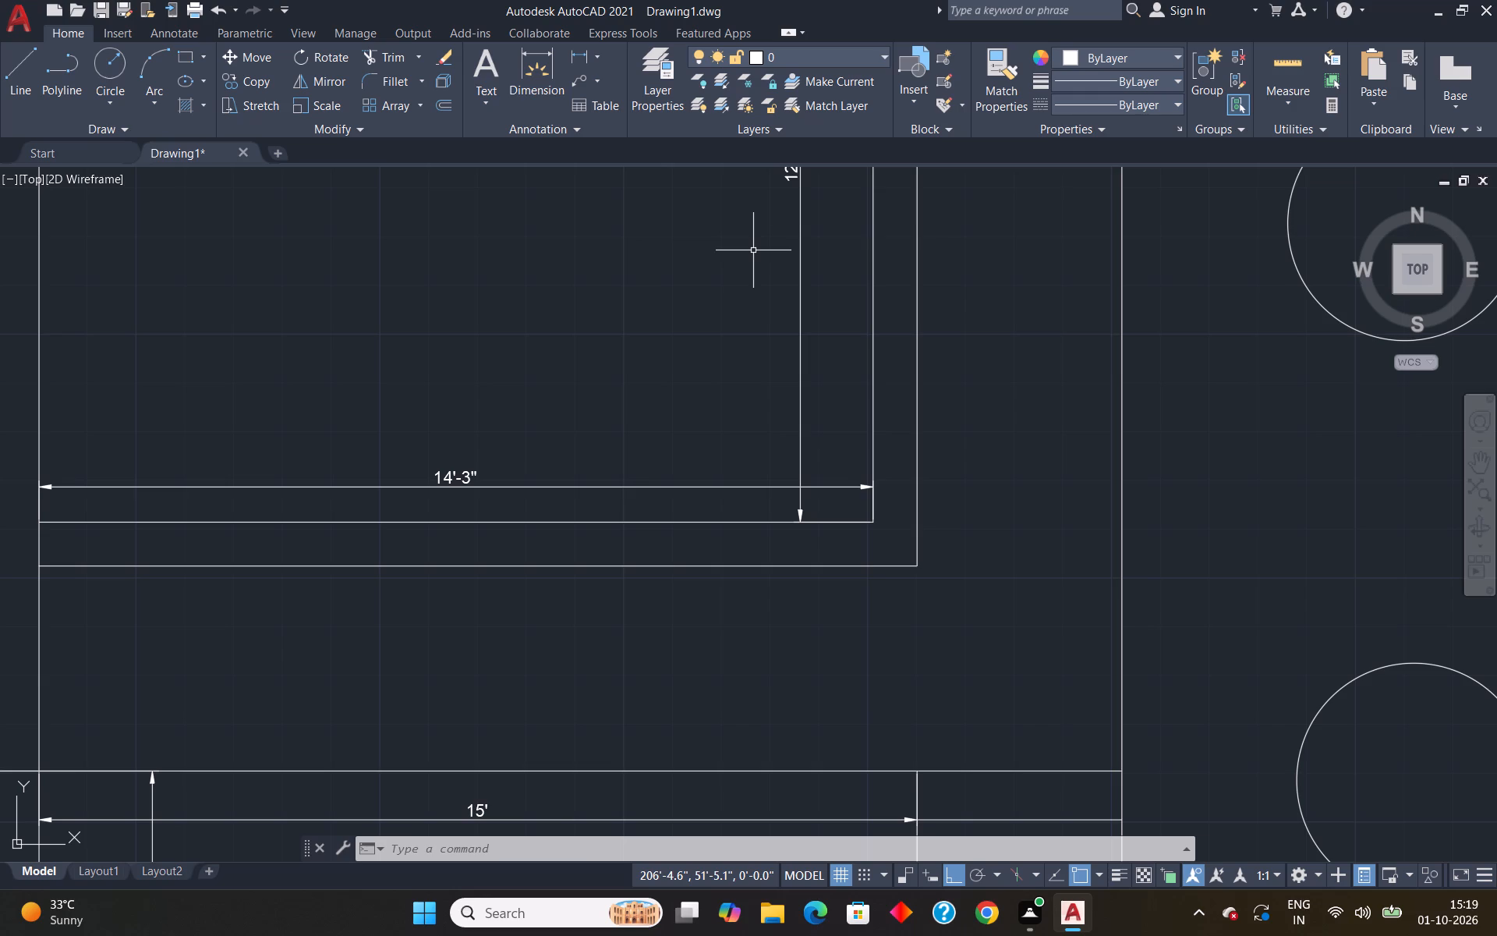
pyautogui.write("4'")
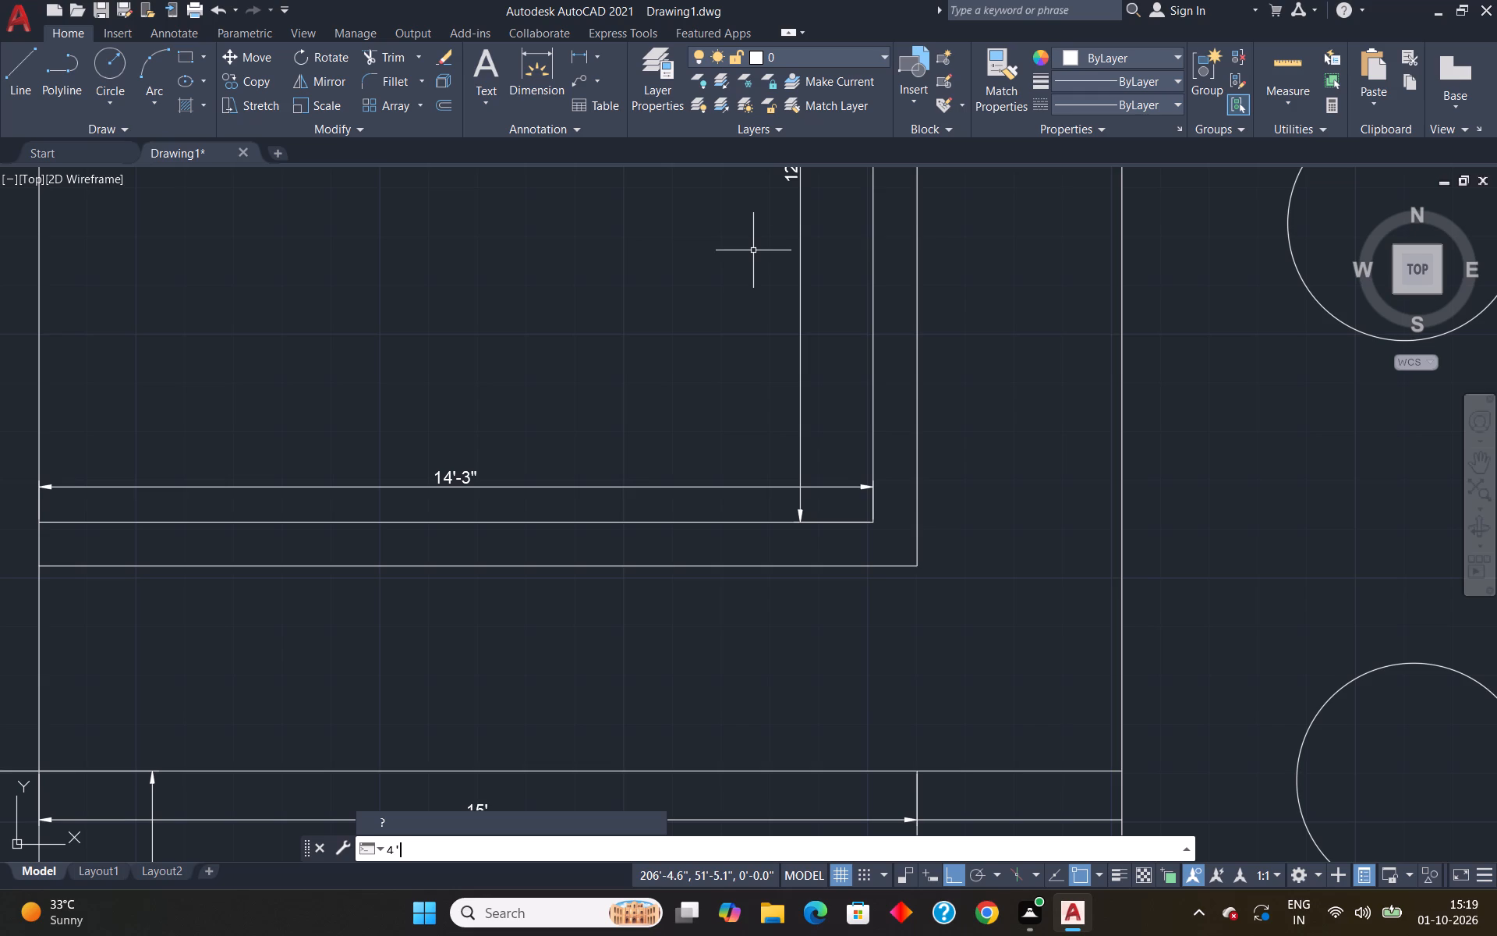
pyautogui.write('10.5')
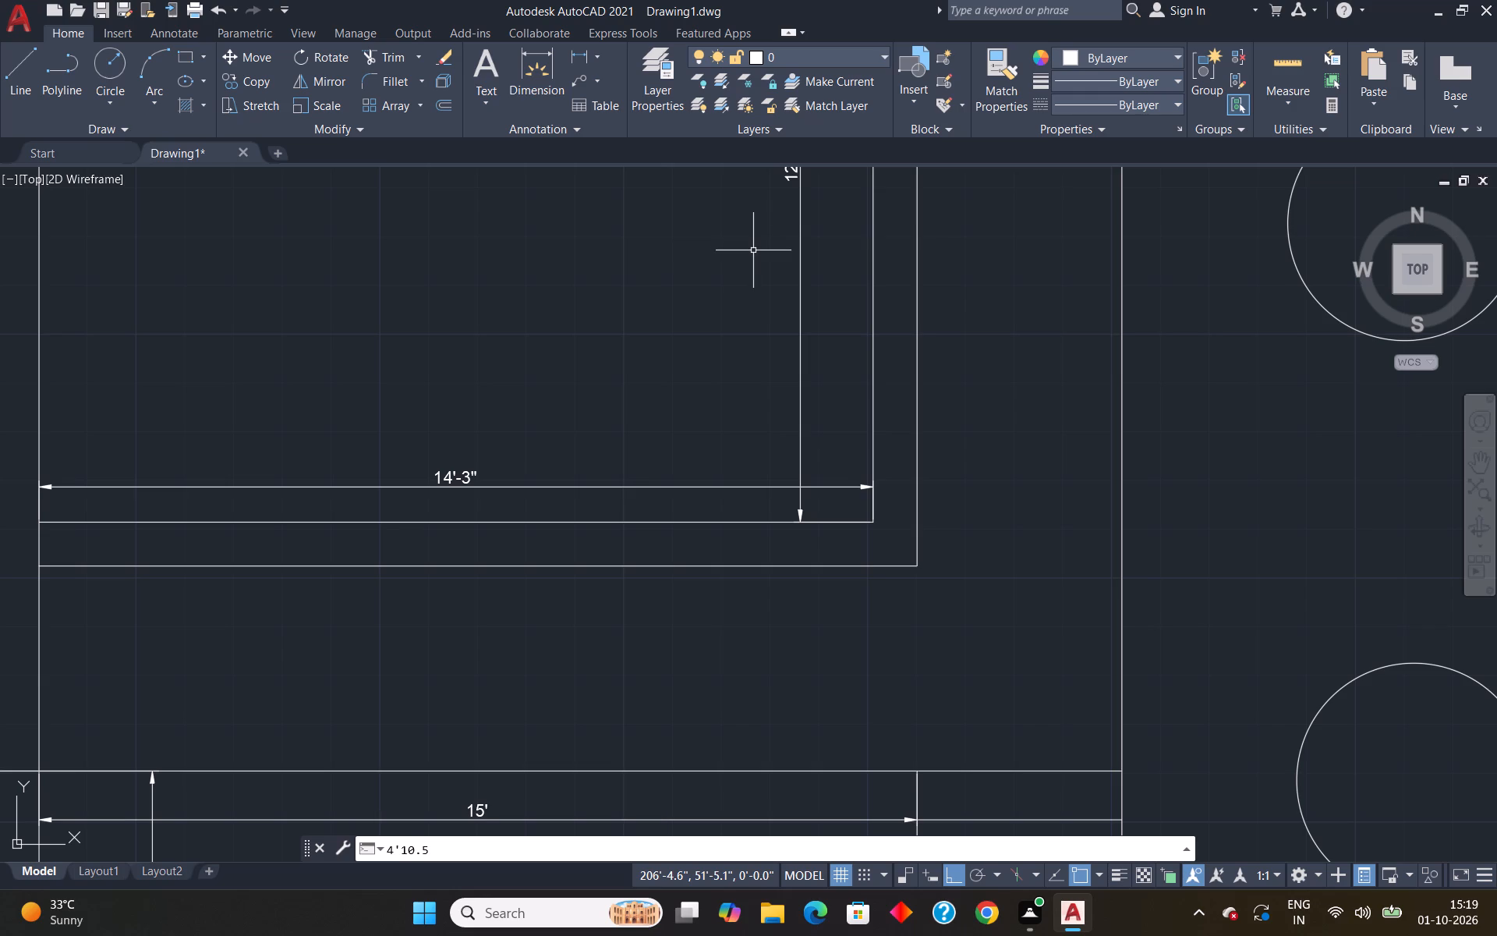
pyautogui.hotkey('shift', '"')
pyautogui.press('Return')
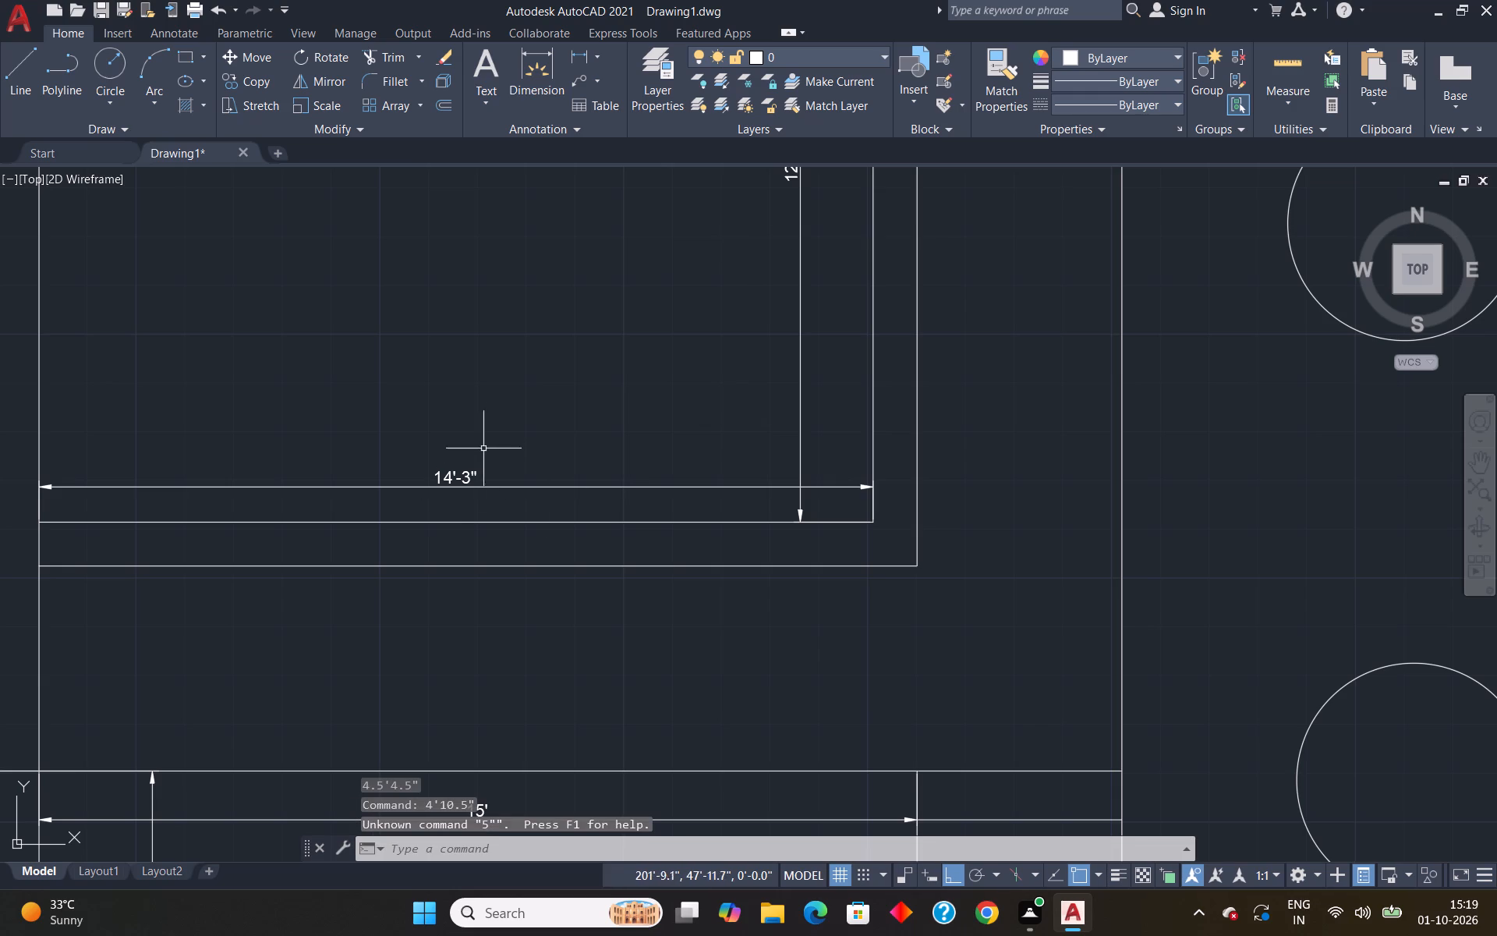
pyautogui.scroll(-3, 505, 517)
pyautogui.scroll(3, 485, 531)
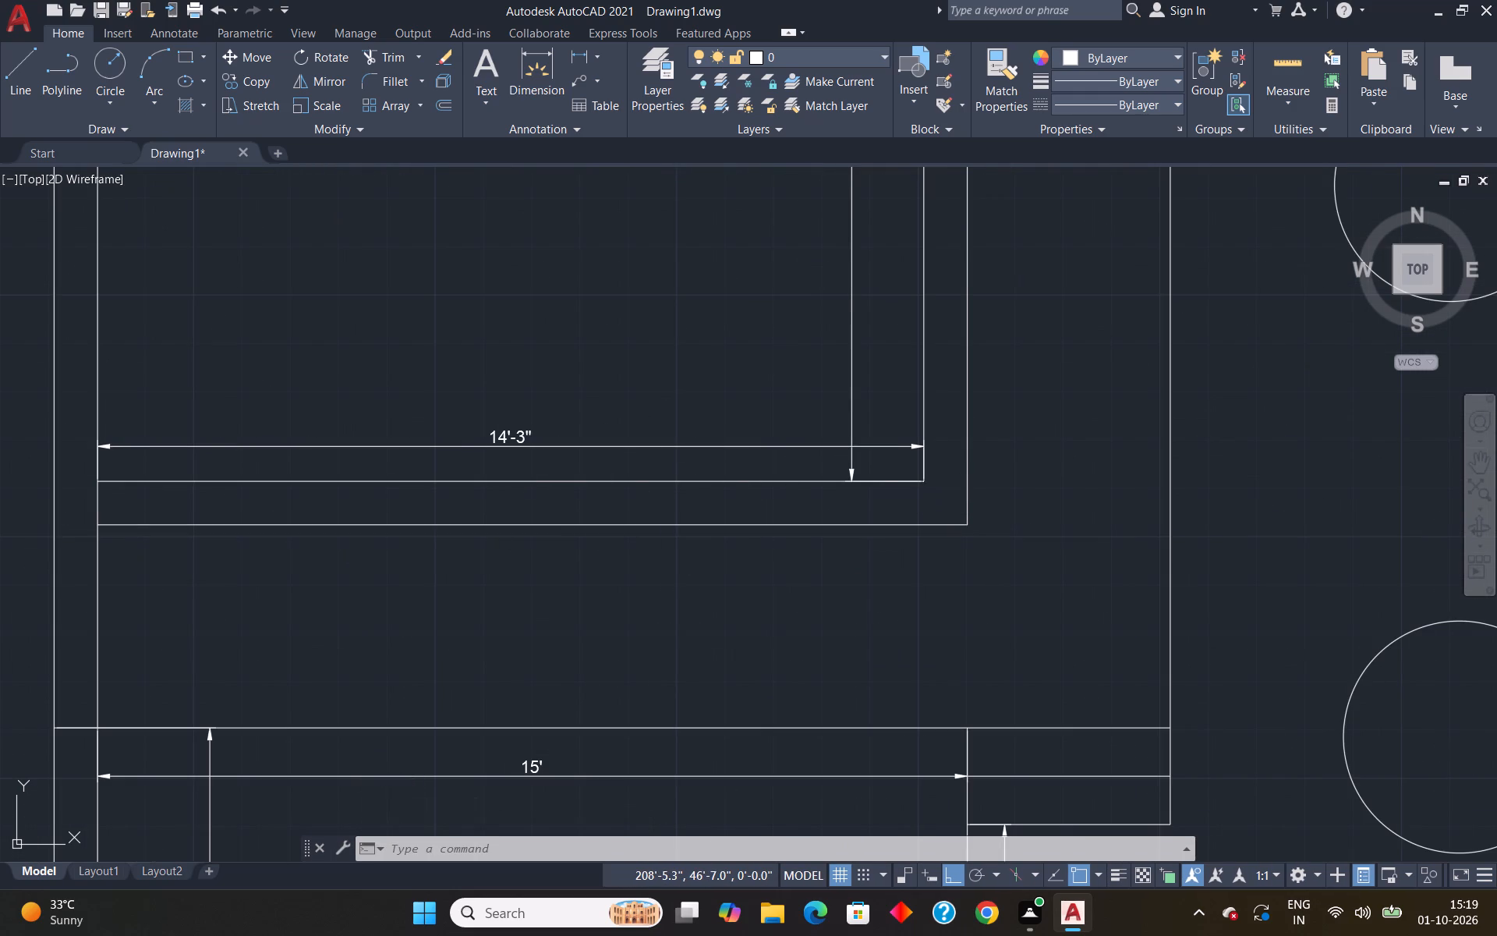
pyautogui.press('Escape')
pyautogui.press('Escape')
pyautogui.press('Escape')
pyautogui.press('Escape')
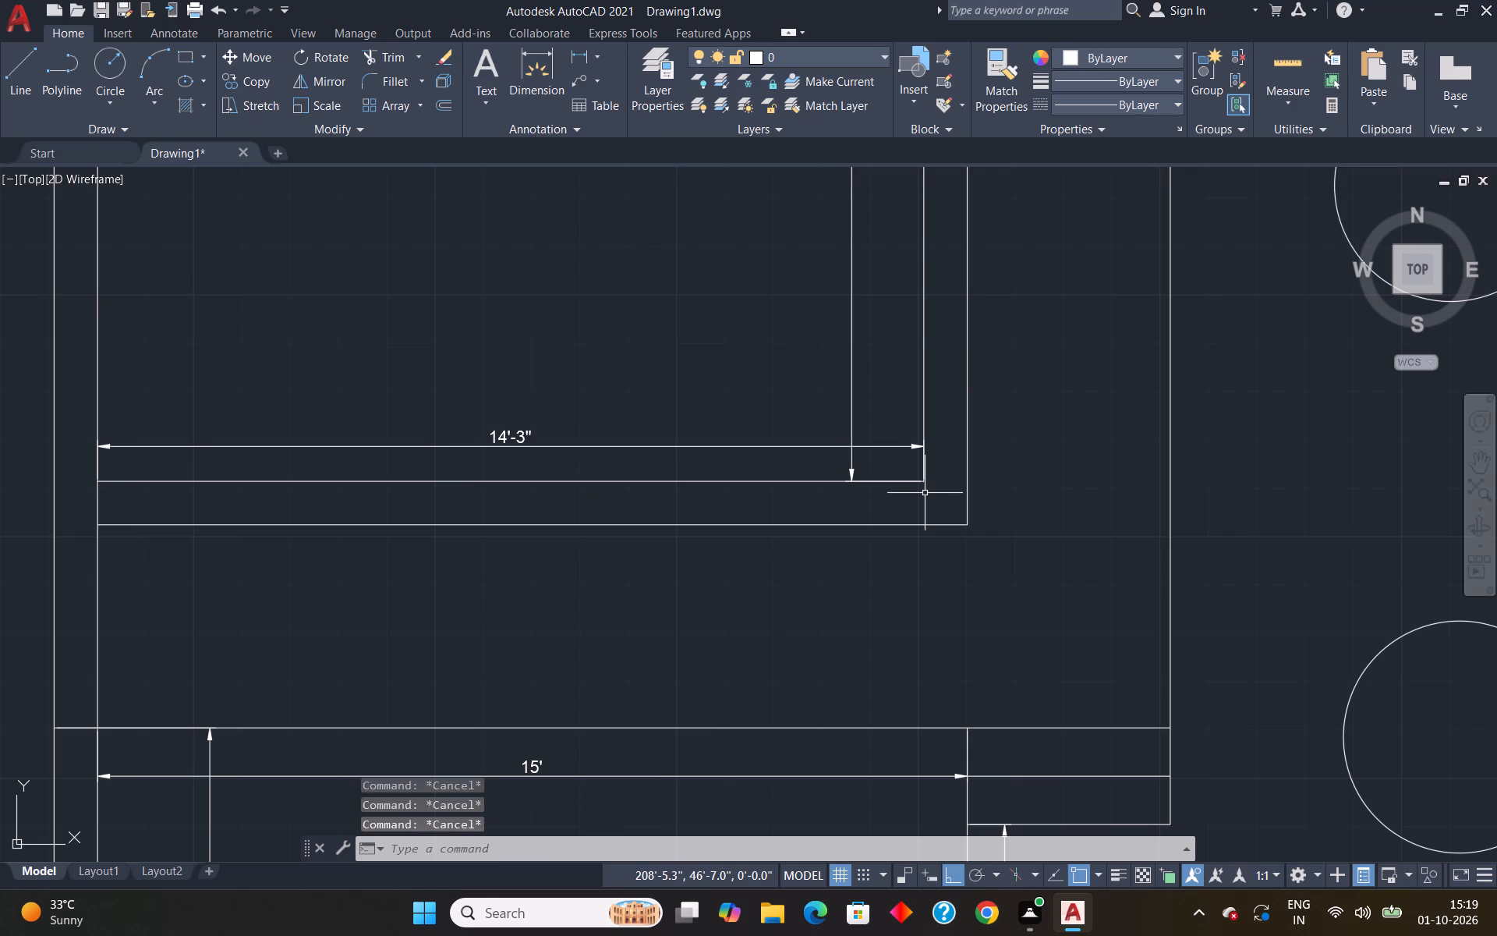
# Outline a 4'6" wide window opening across the wall below the 14'-3" room, starting 4'10.5" from the room's inner lower-right corner.
pyautogui.press('l')
pyautogui.press('Return')
pyautogui.write('tk')
pyautogui.press('Return')
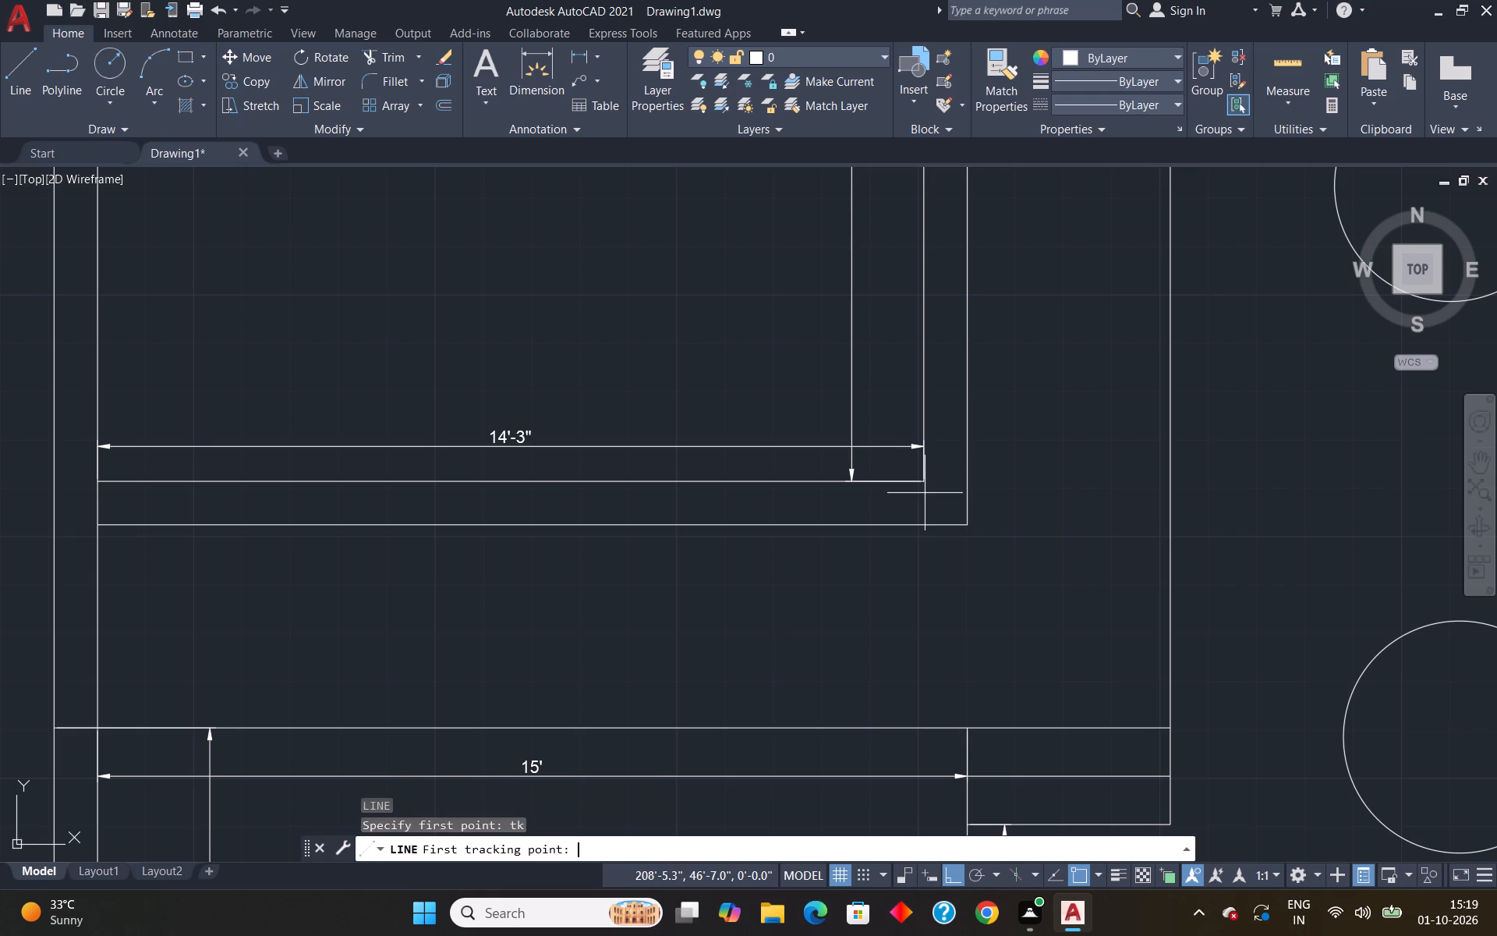
pyautogui.click(923, 484)
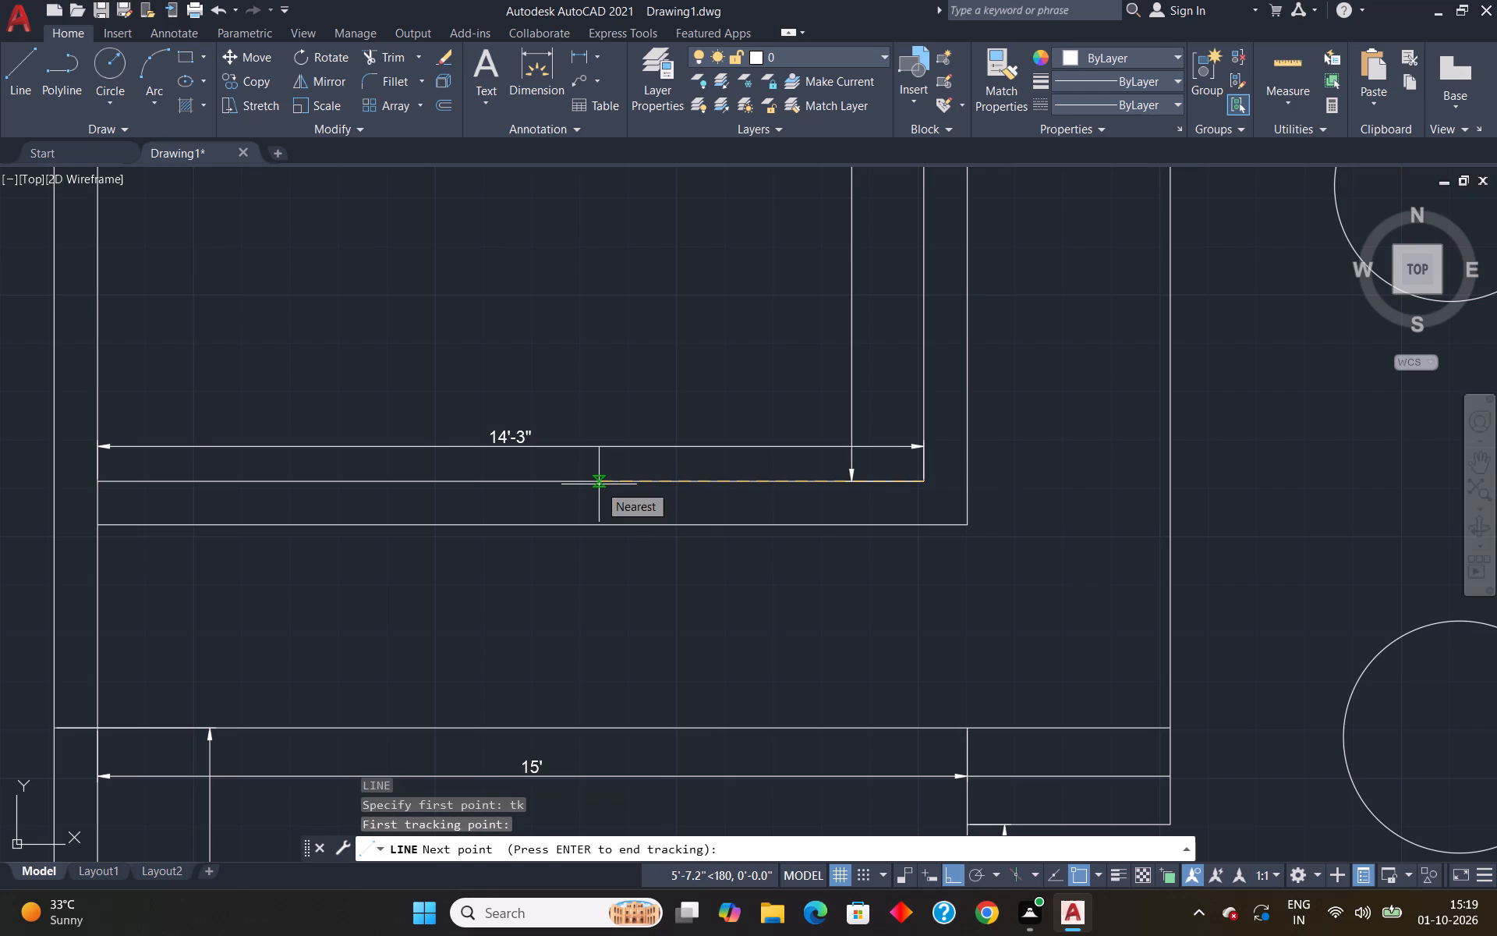
pyautogui.write("4'10.")
pyautogui.write('5"')
pyautogui.press('Return')
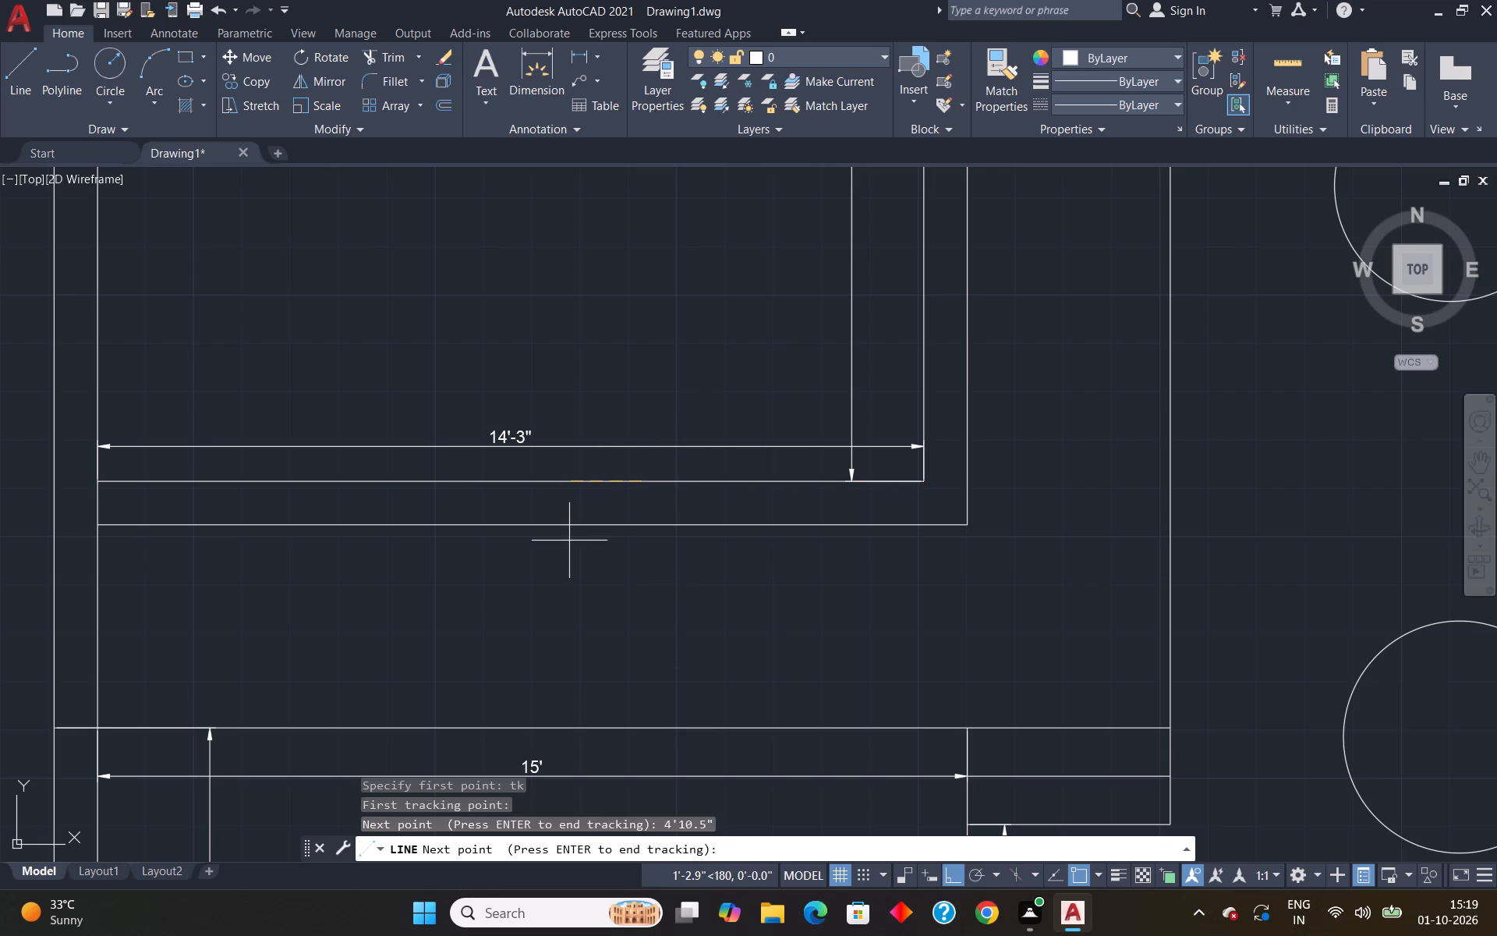
pyautogui.press('Return')
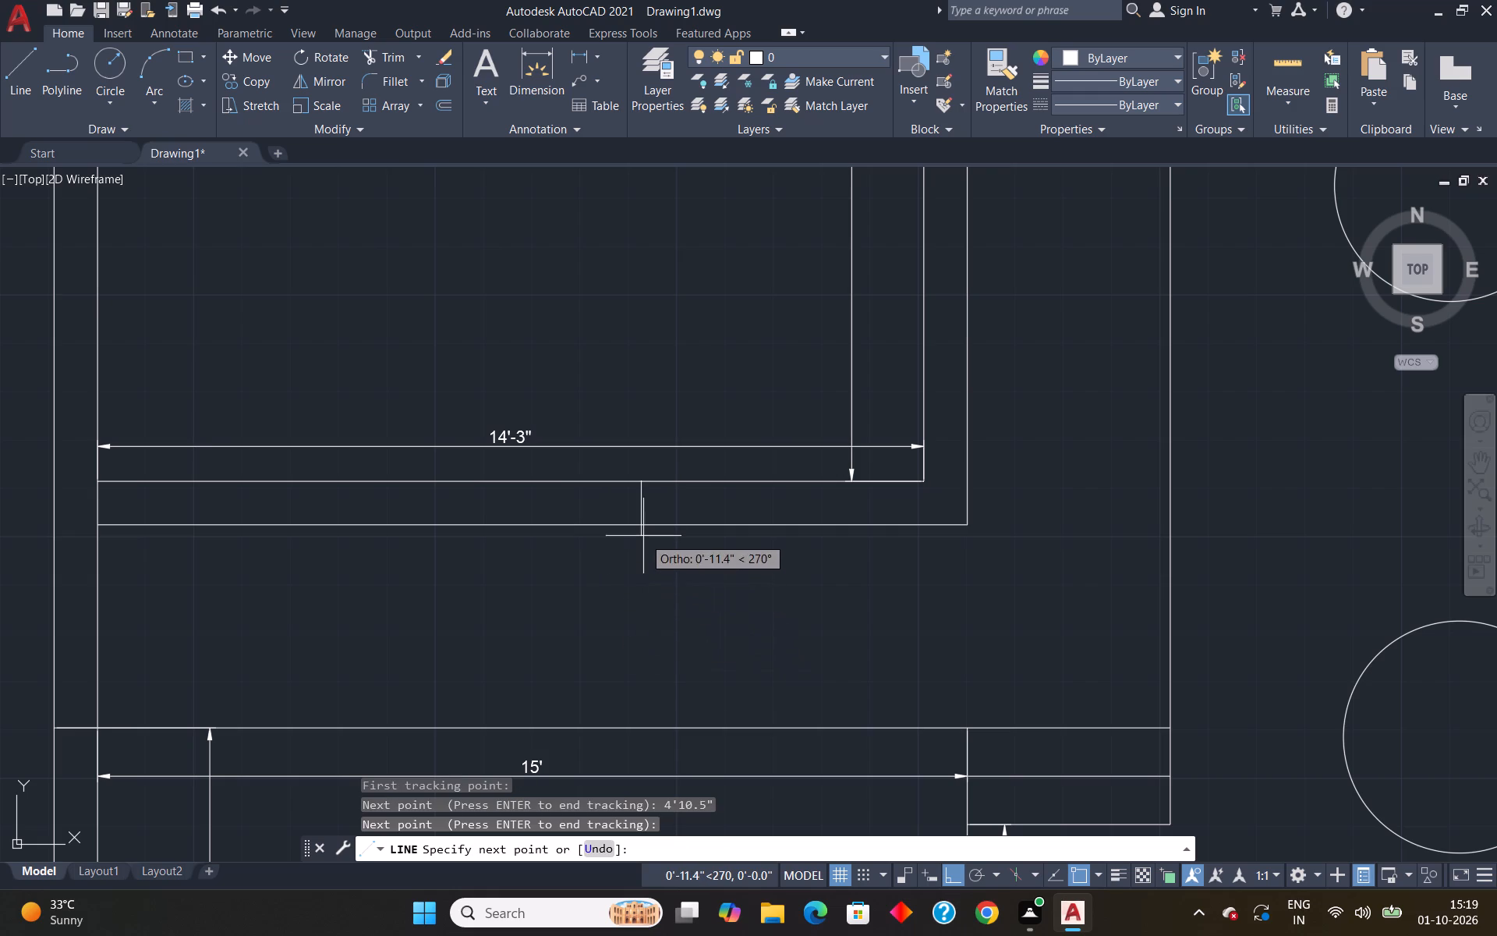
pyautogui.click(643, 521)
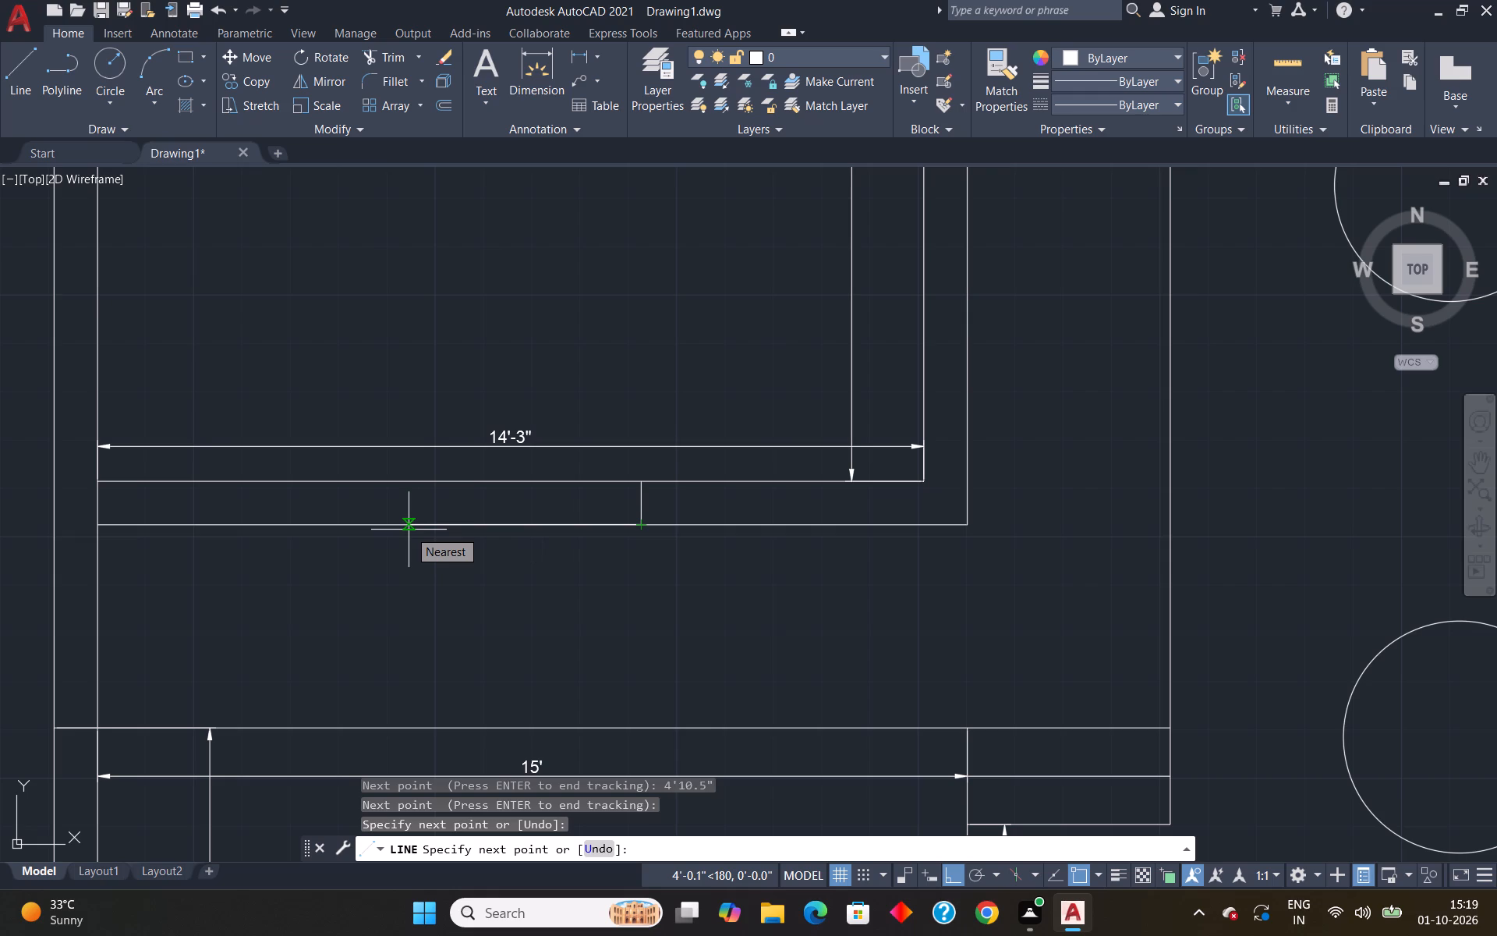
pyautogui.write('4\'6"')
pyautogui.press('Return')
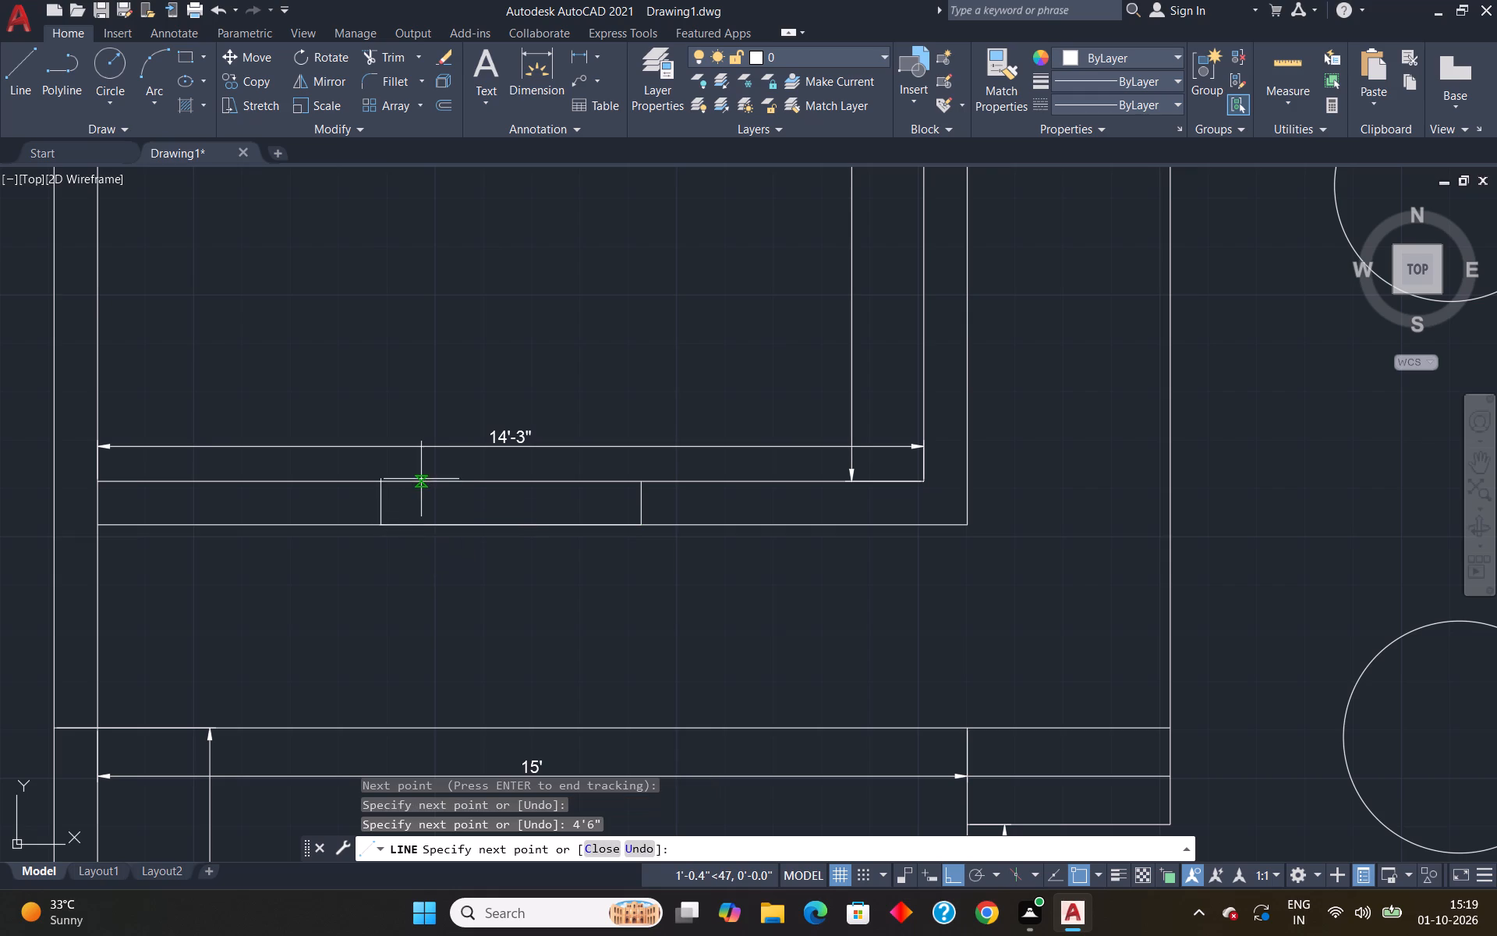
pyautogui.click(375, 482)
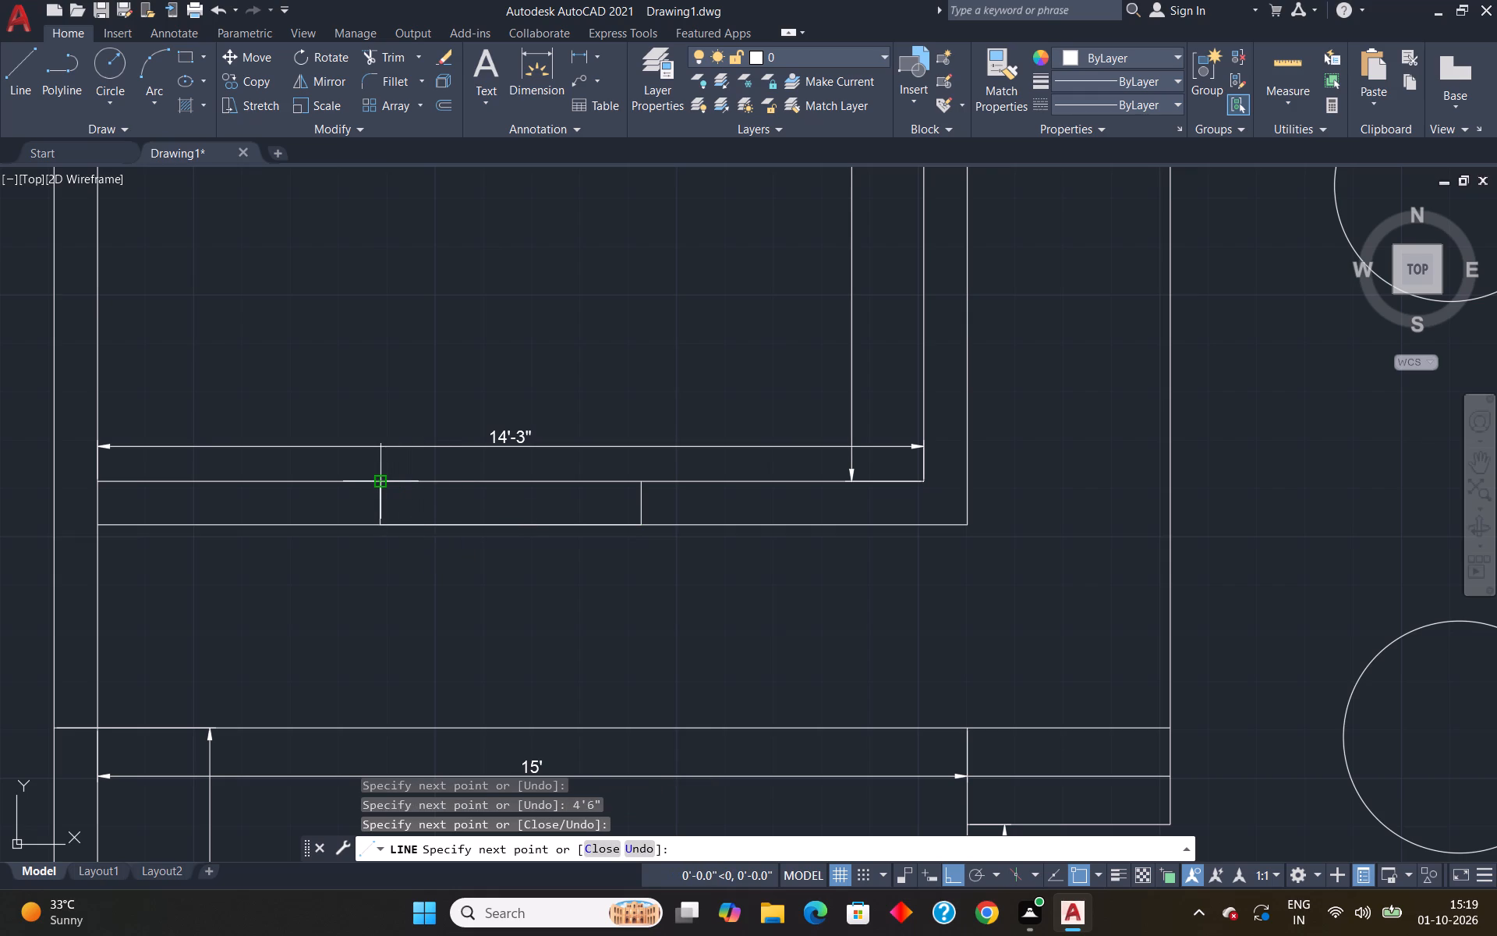
pyautogui.press('Escape')
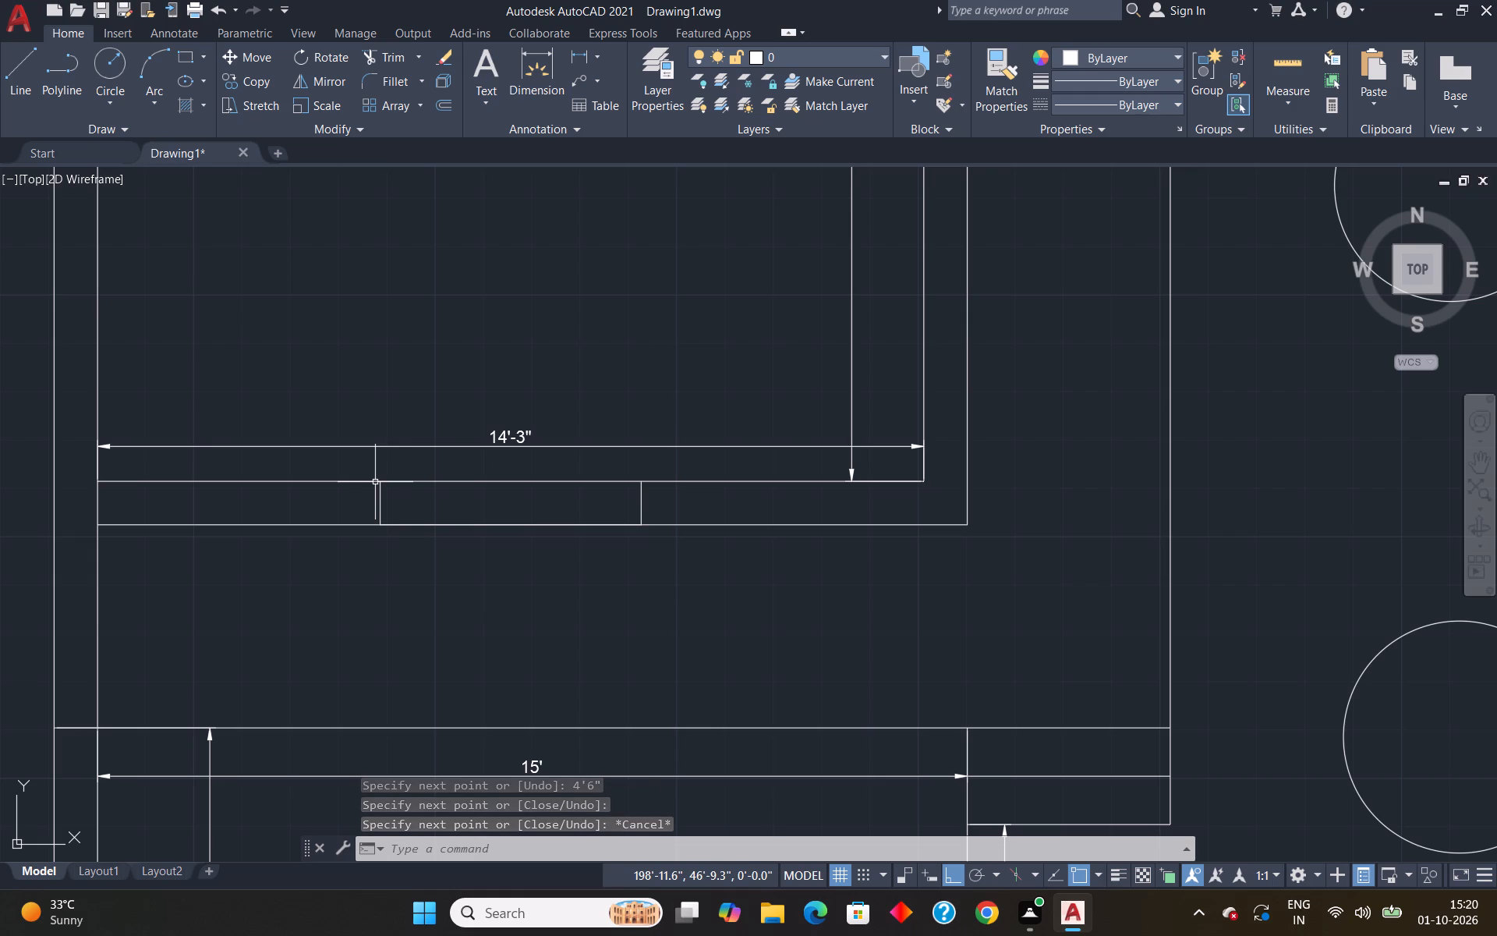
# Copy the window block above the left 11'-7.5" room, matching its right-end midpoint to the right edge midpoint of the opening below the 14'-3" room.
pyautogui.scroll(-2, 388, 481)
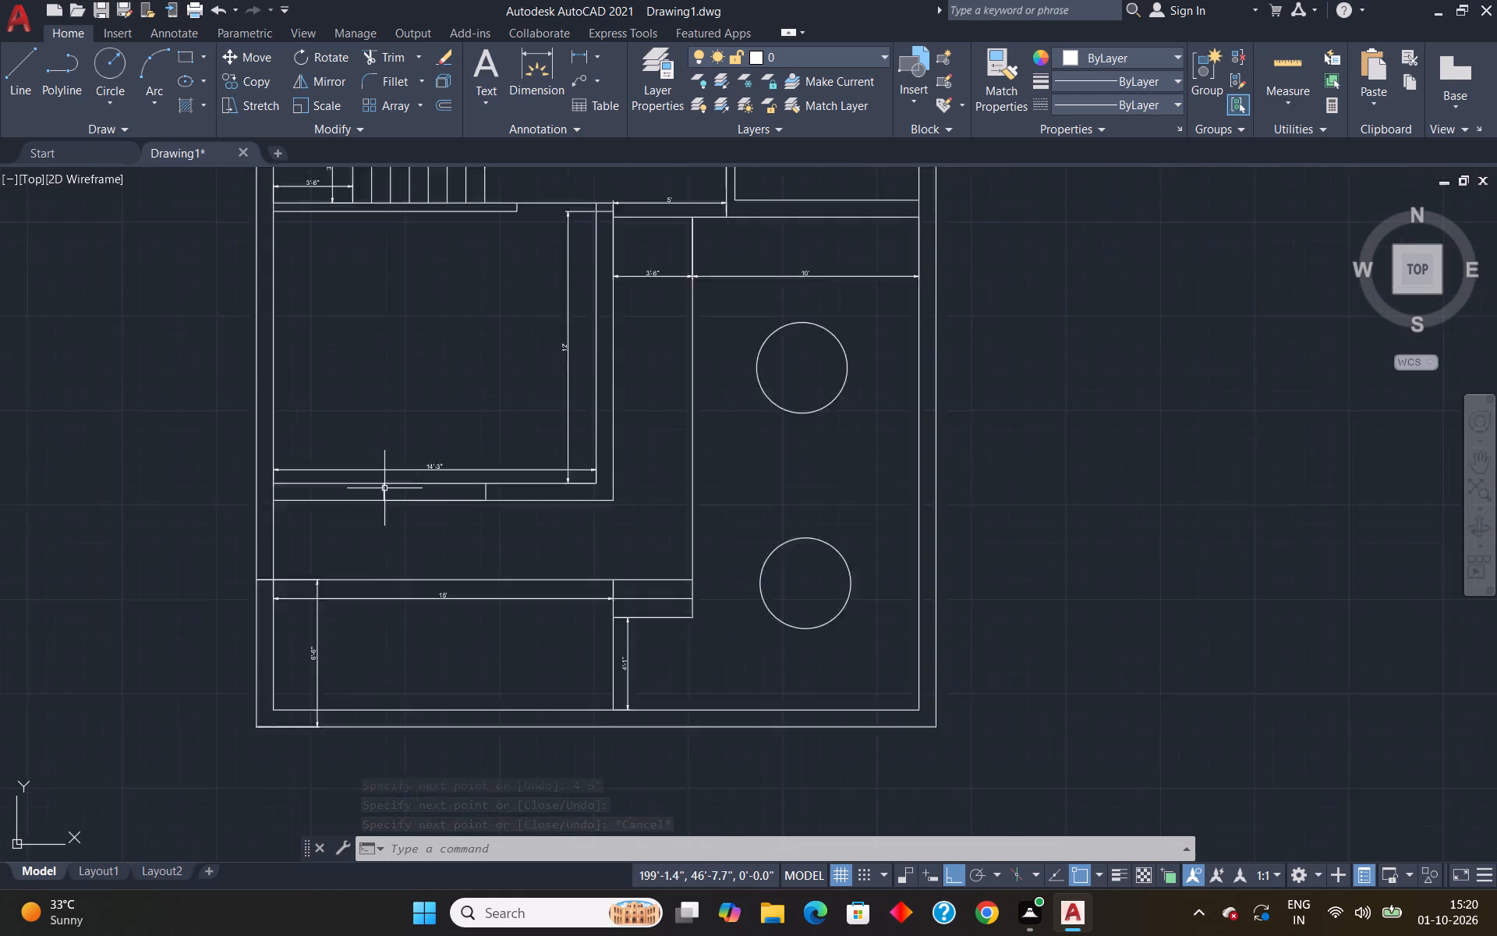
pyautogui.scroll(-2, 384, 489)
pyautogui.scroll(3, 383, 241)
pyautogui.scroll(-5, 380, 239)
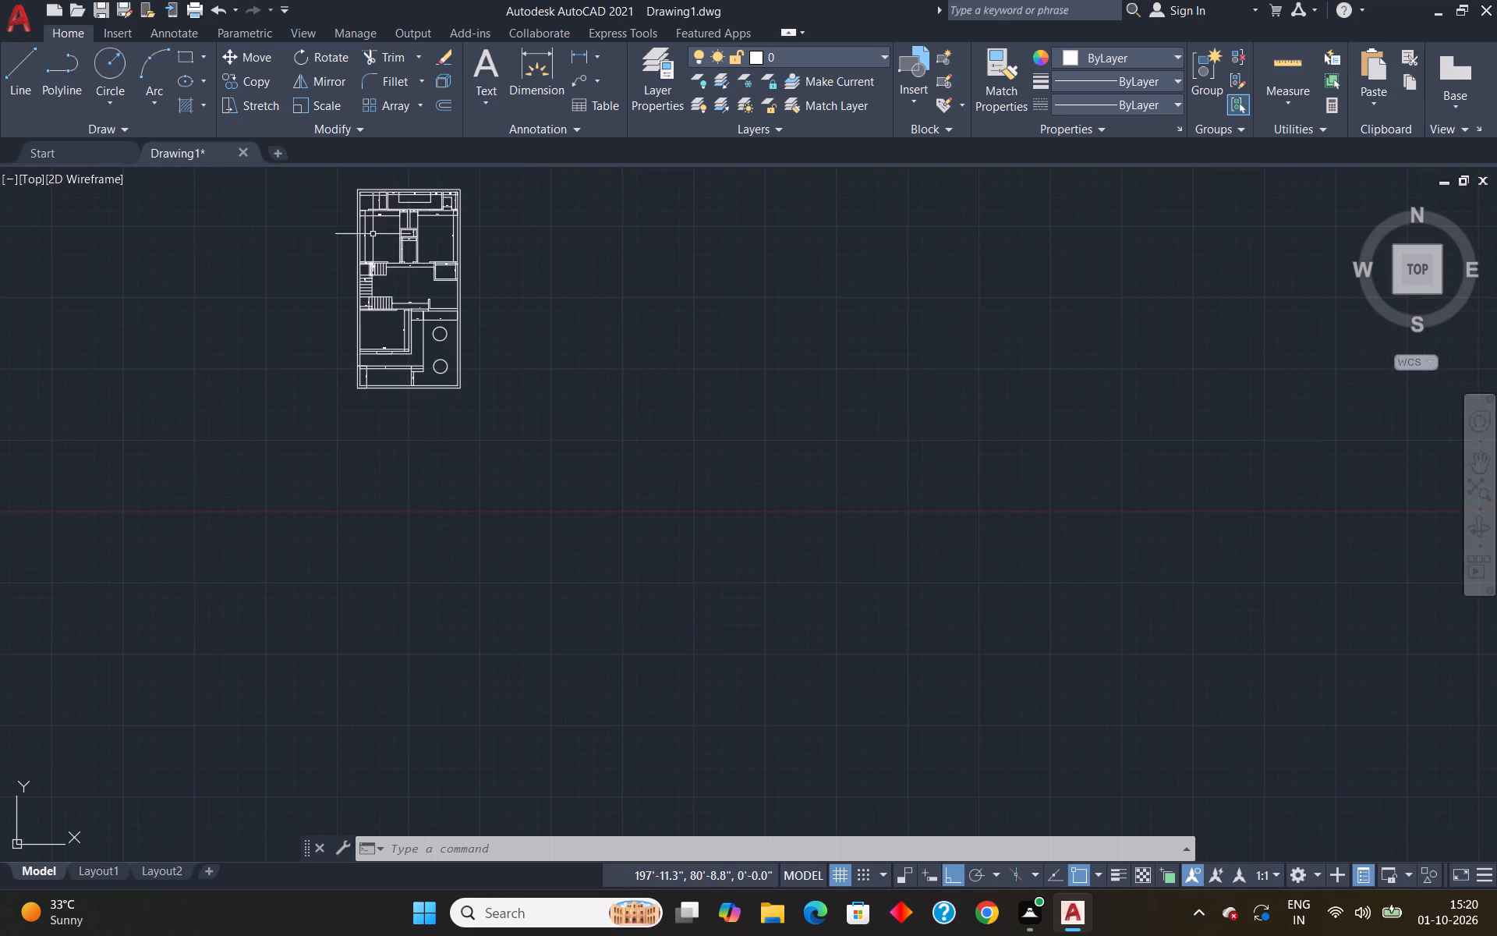
pyautogui.scroll(4, 377, 213)
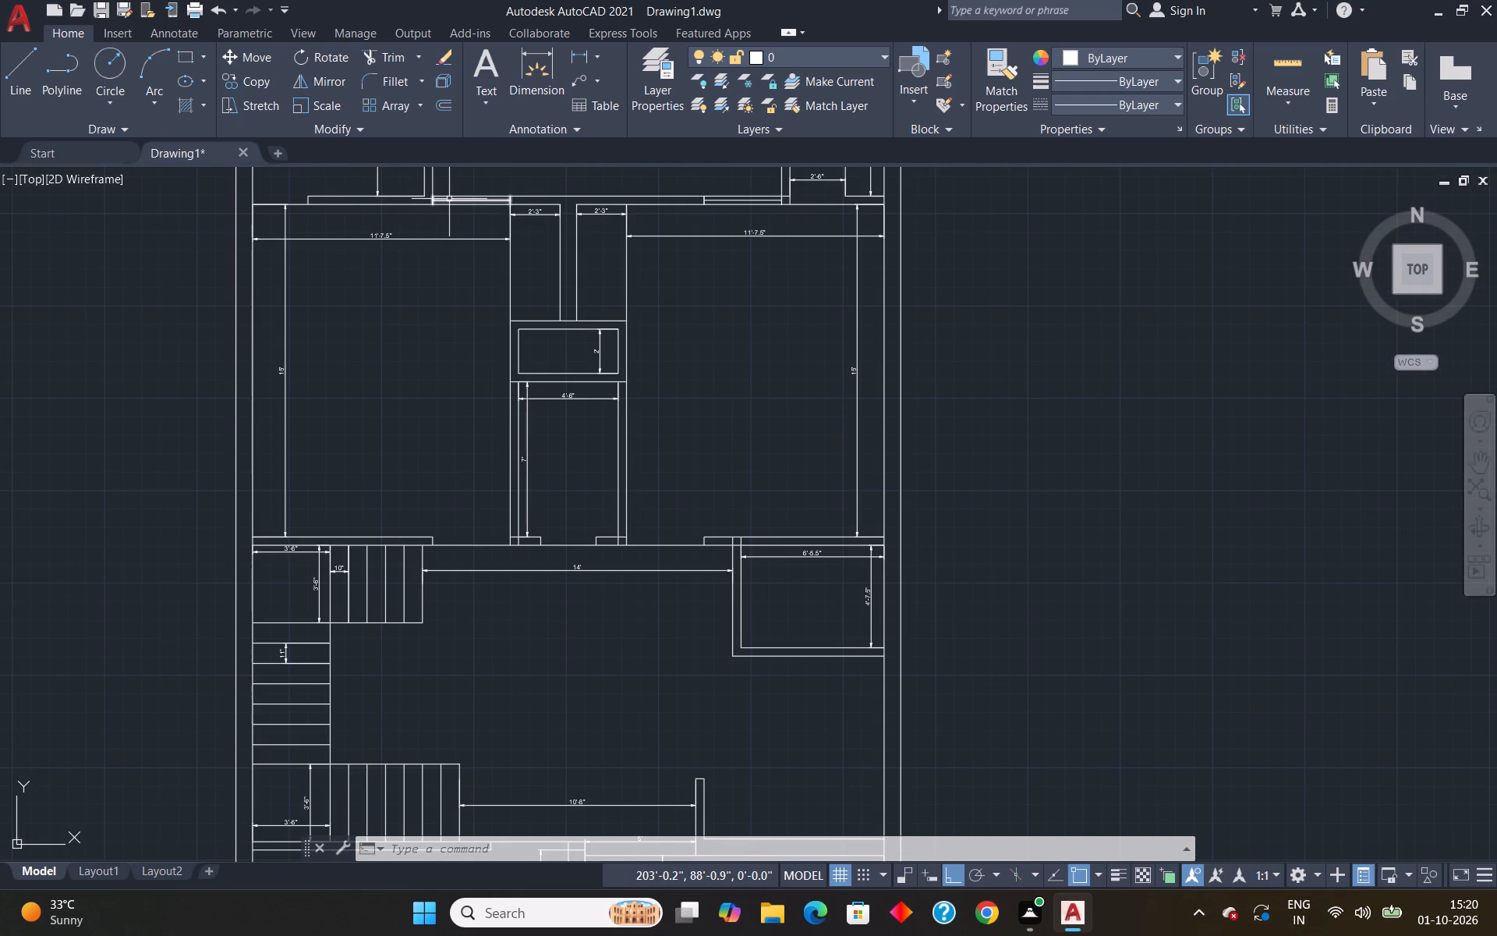
pyautogui.click(449, 199)
pyautogui.write('co')
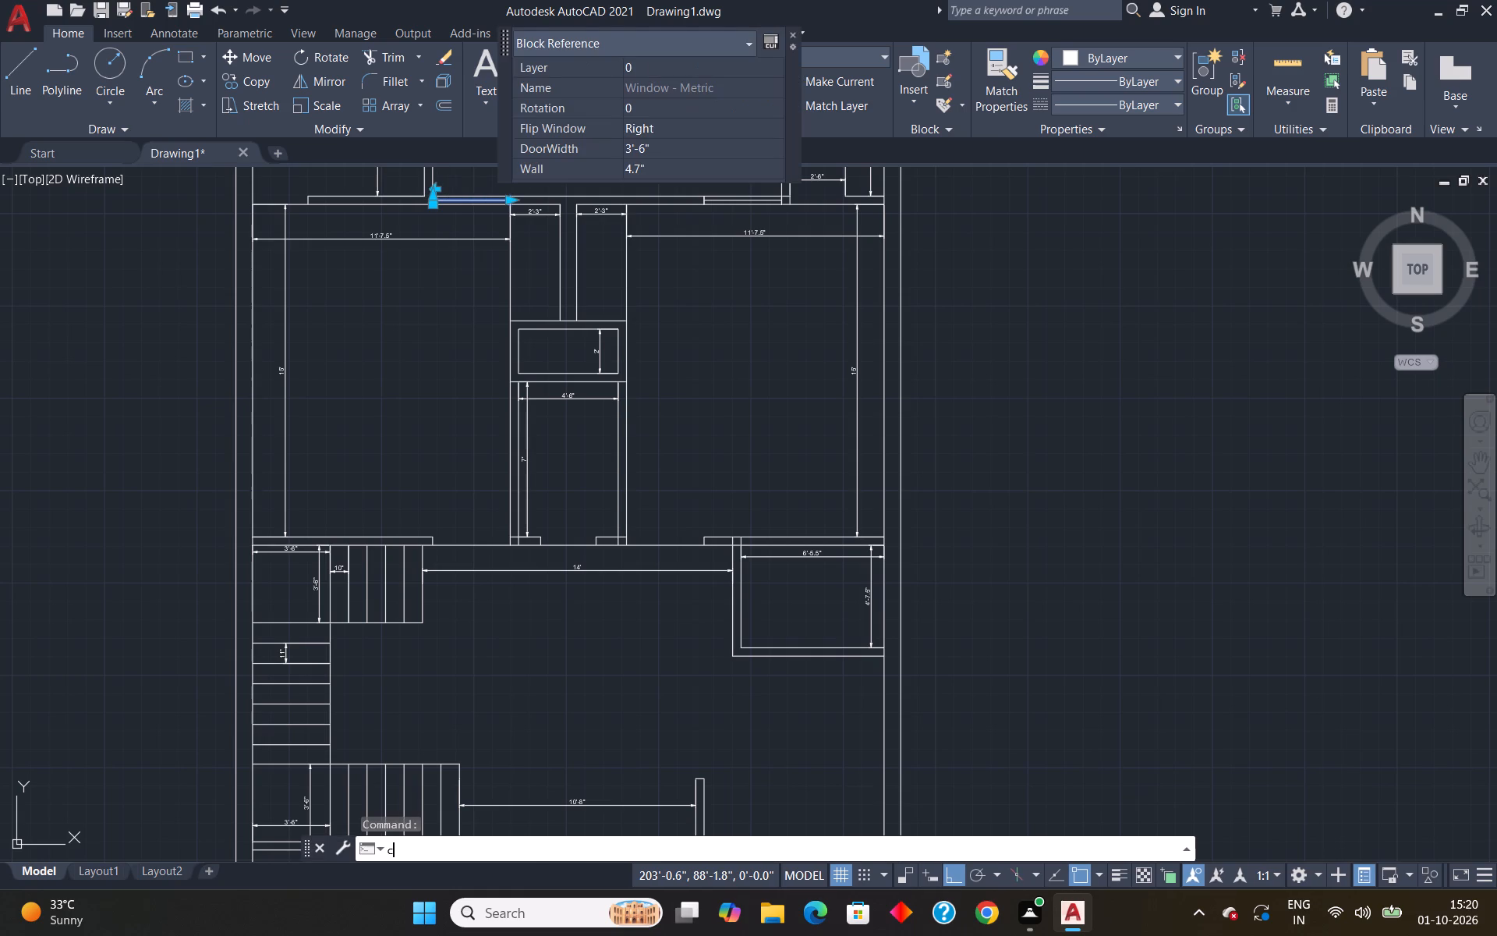
pyautogui.press('Return')
pyautogui.scroll(2, 508, 192)
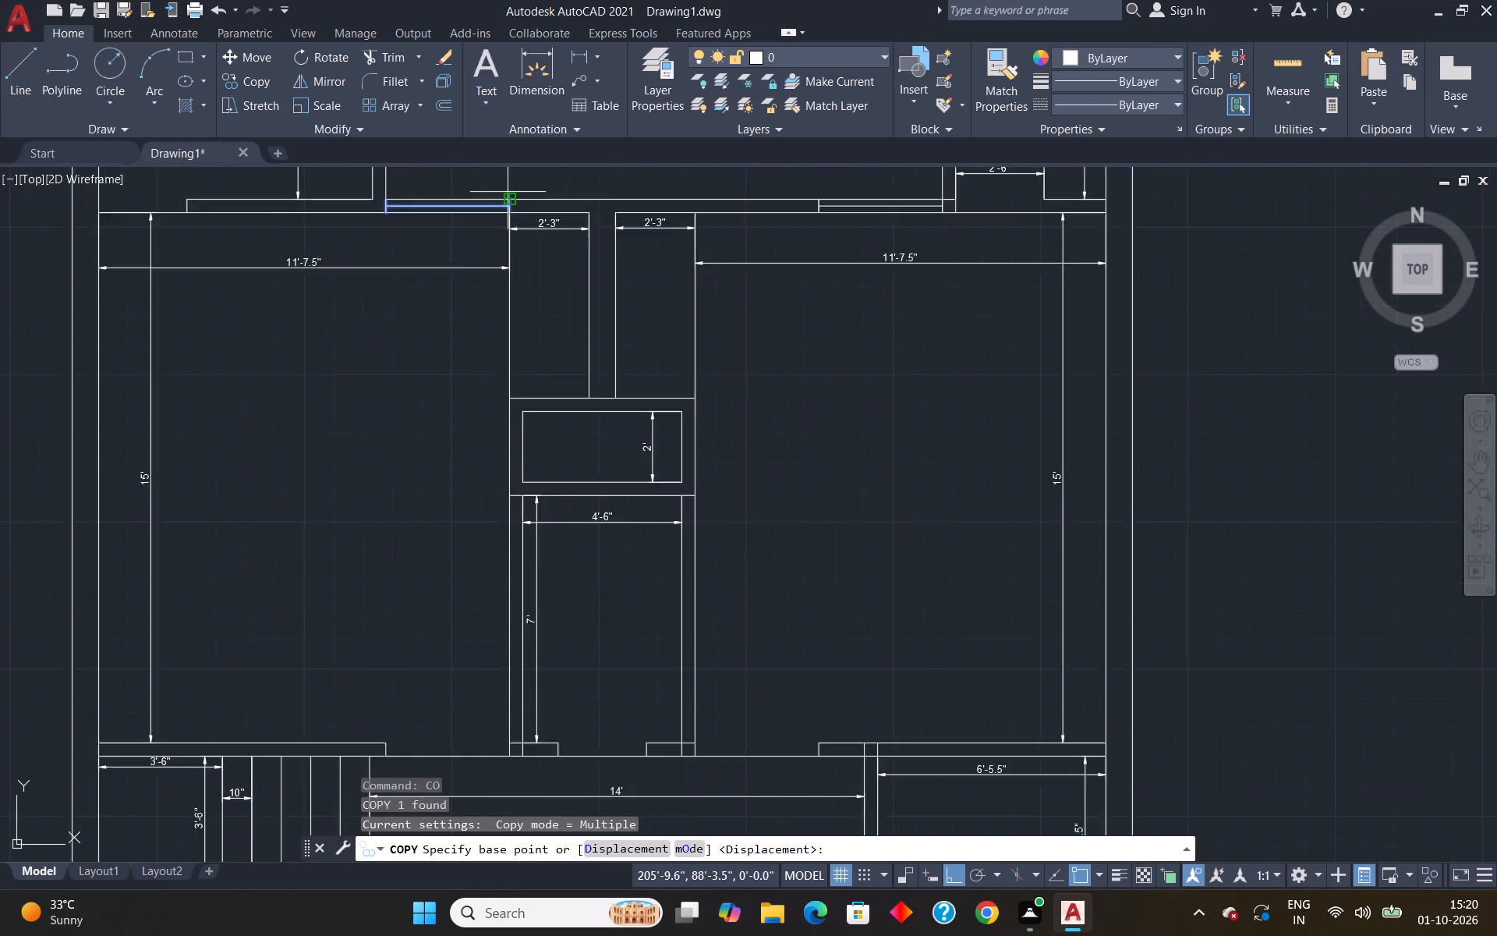
pyautogui.scroll(1, 508, 192)
pyautogui.click(508, 227)
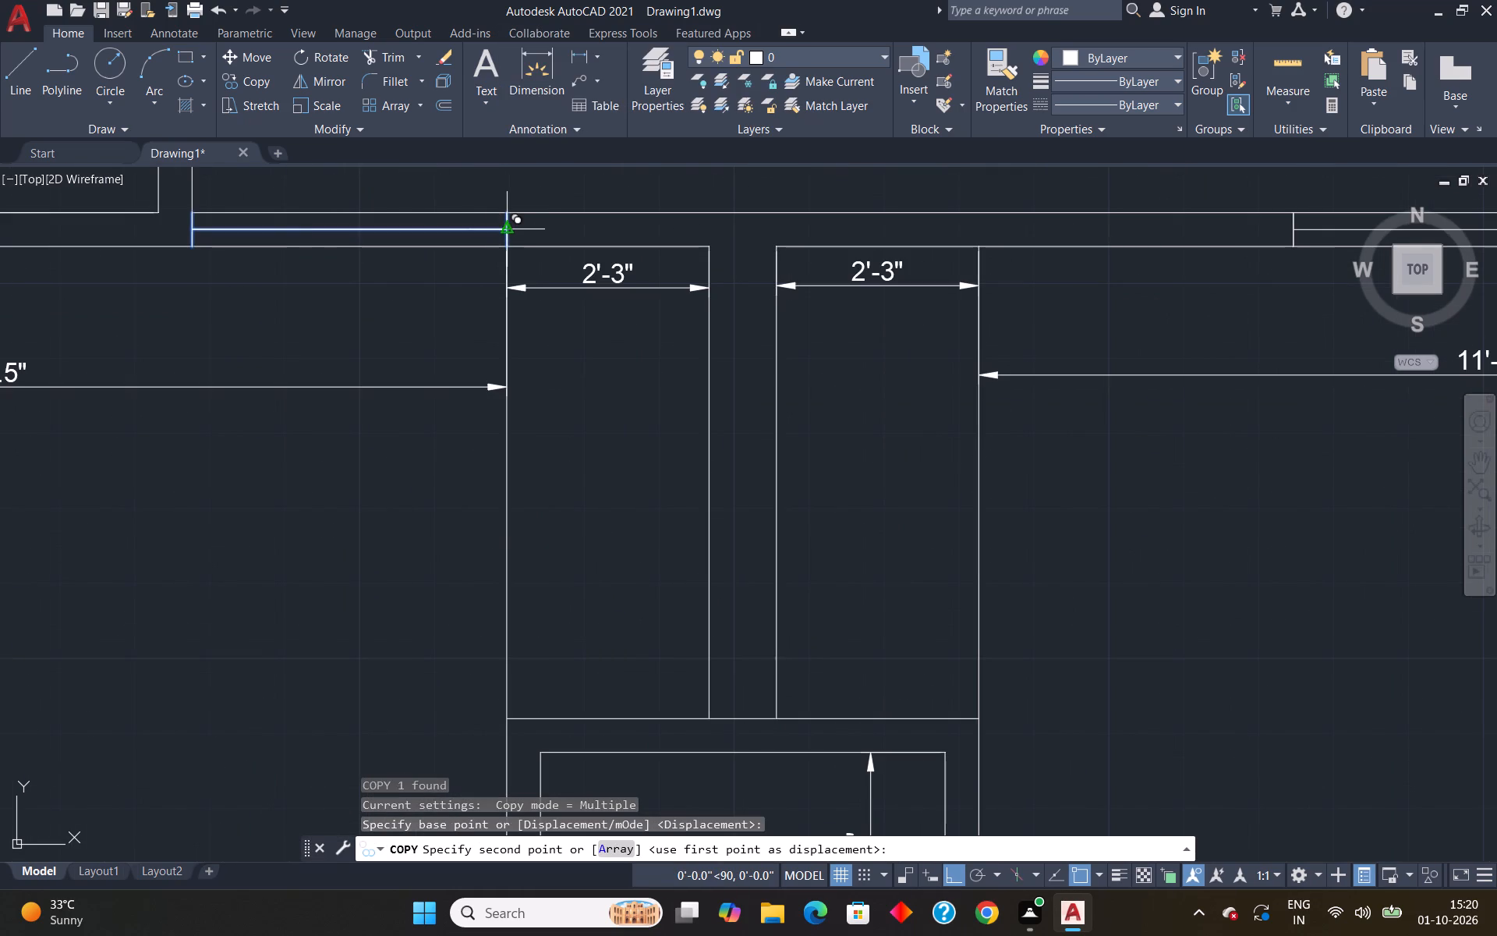
pyautogui.scroll(-4, 503, 230)
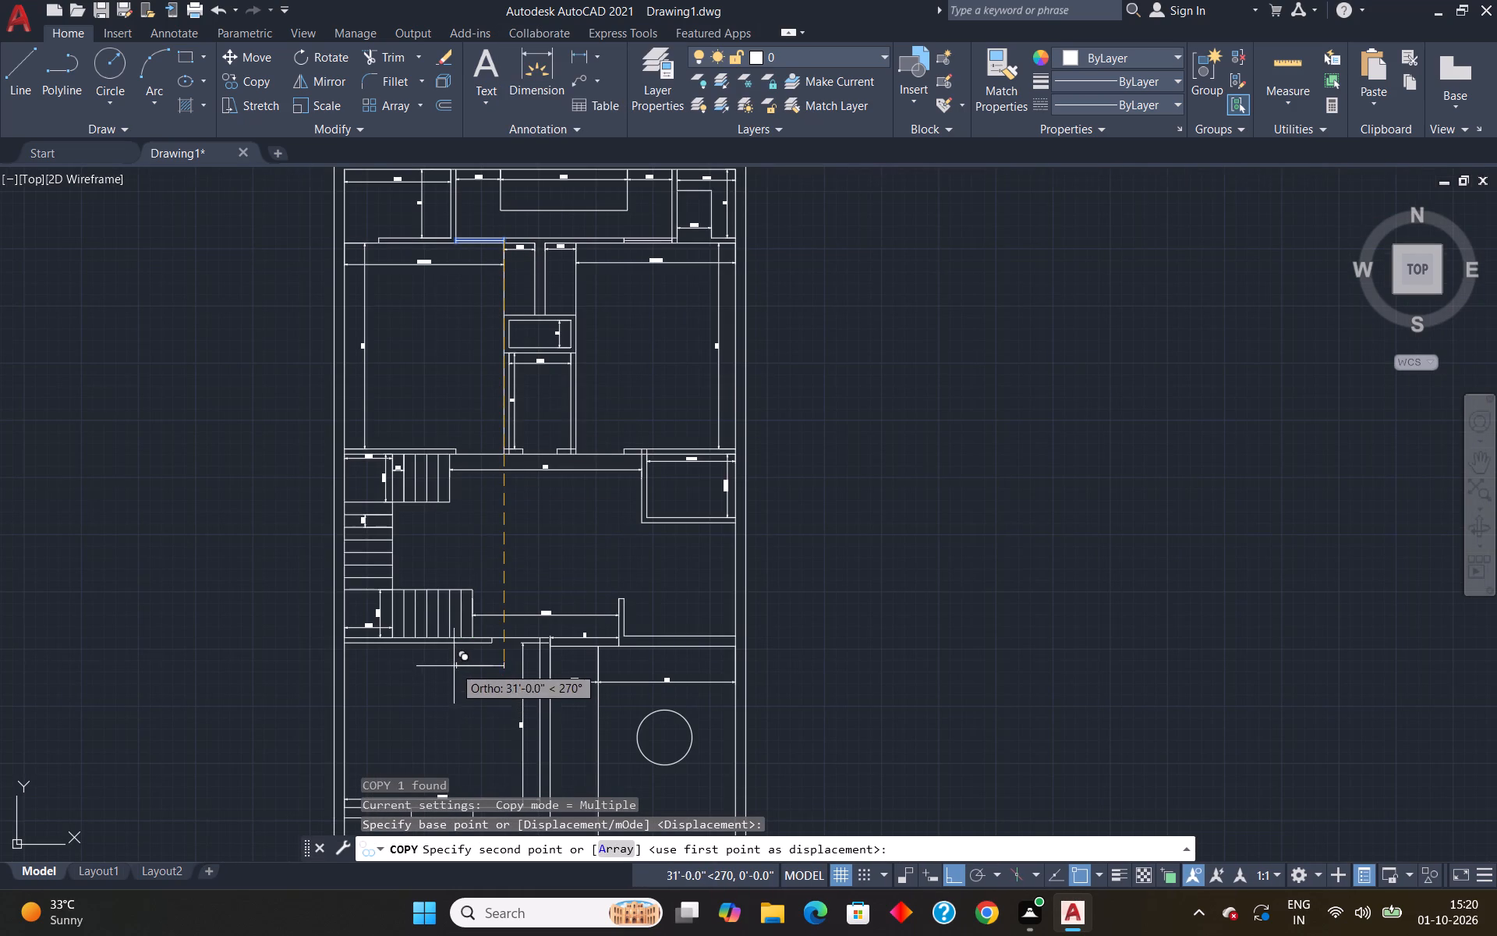
pyautogui.scroll(-4, 454, 666)
pyautogui.scroll(4, 463, 703)
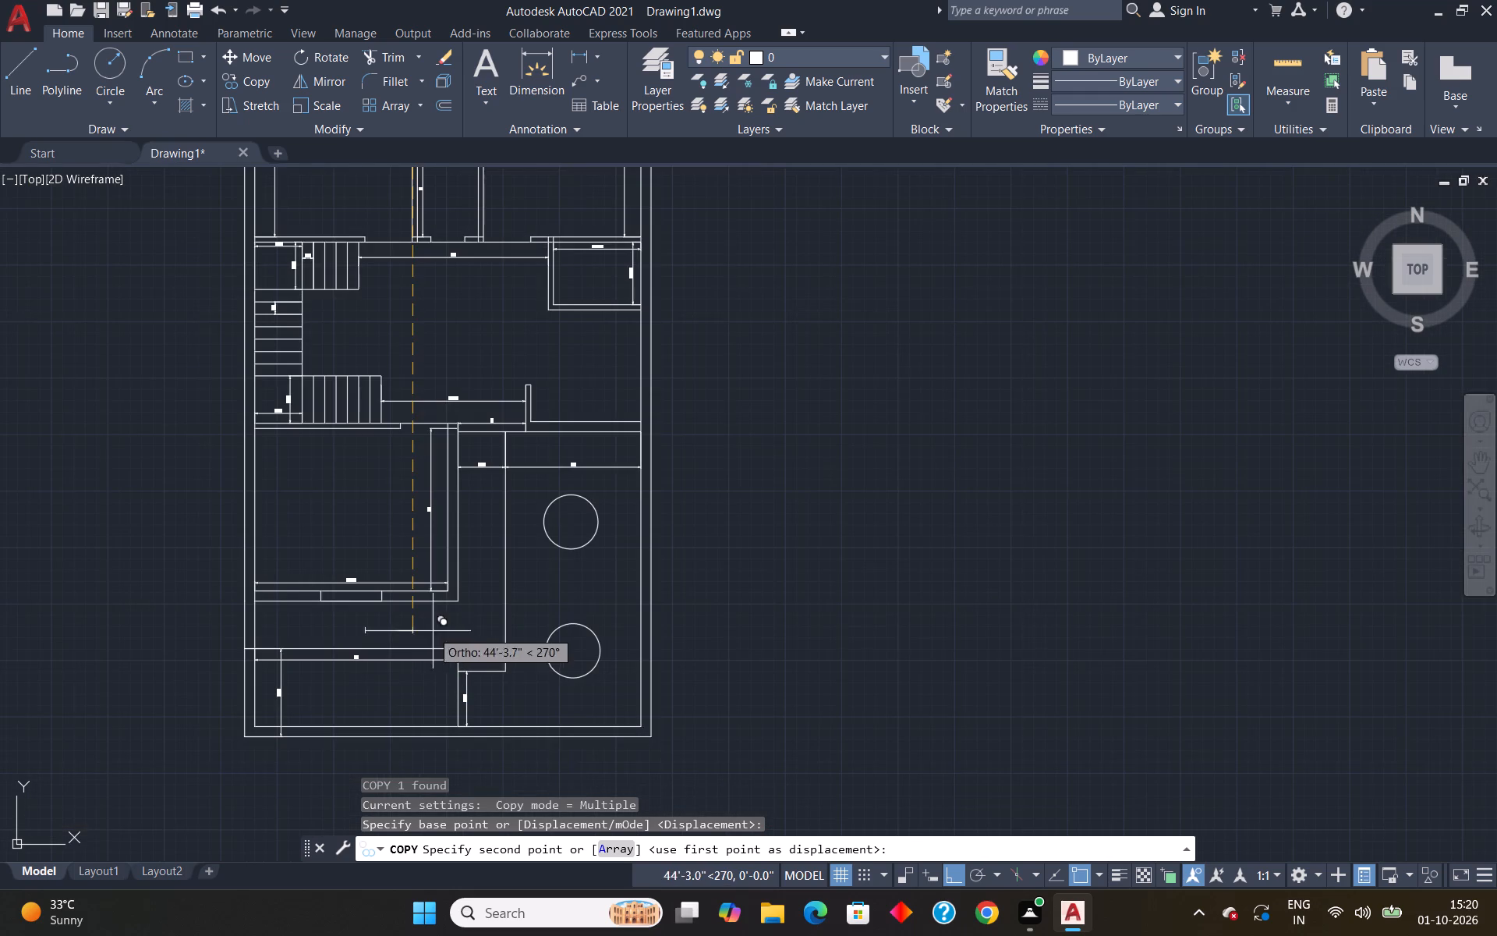
pyautogui.scroll(5, 382, 608)
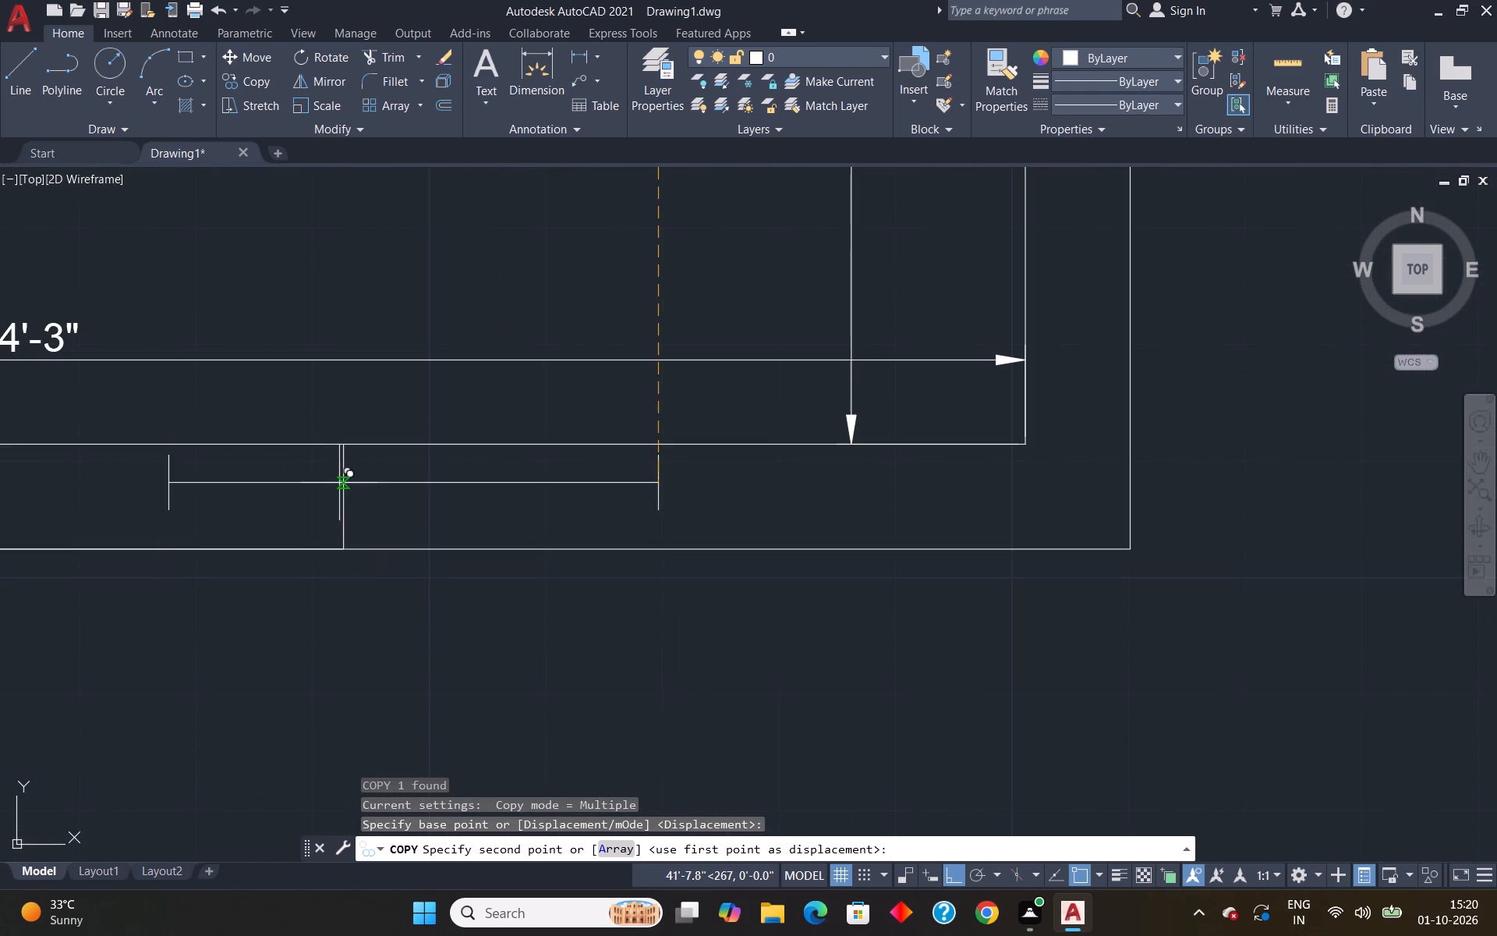
pyautogui.click(338, 496)
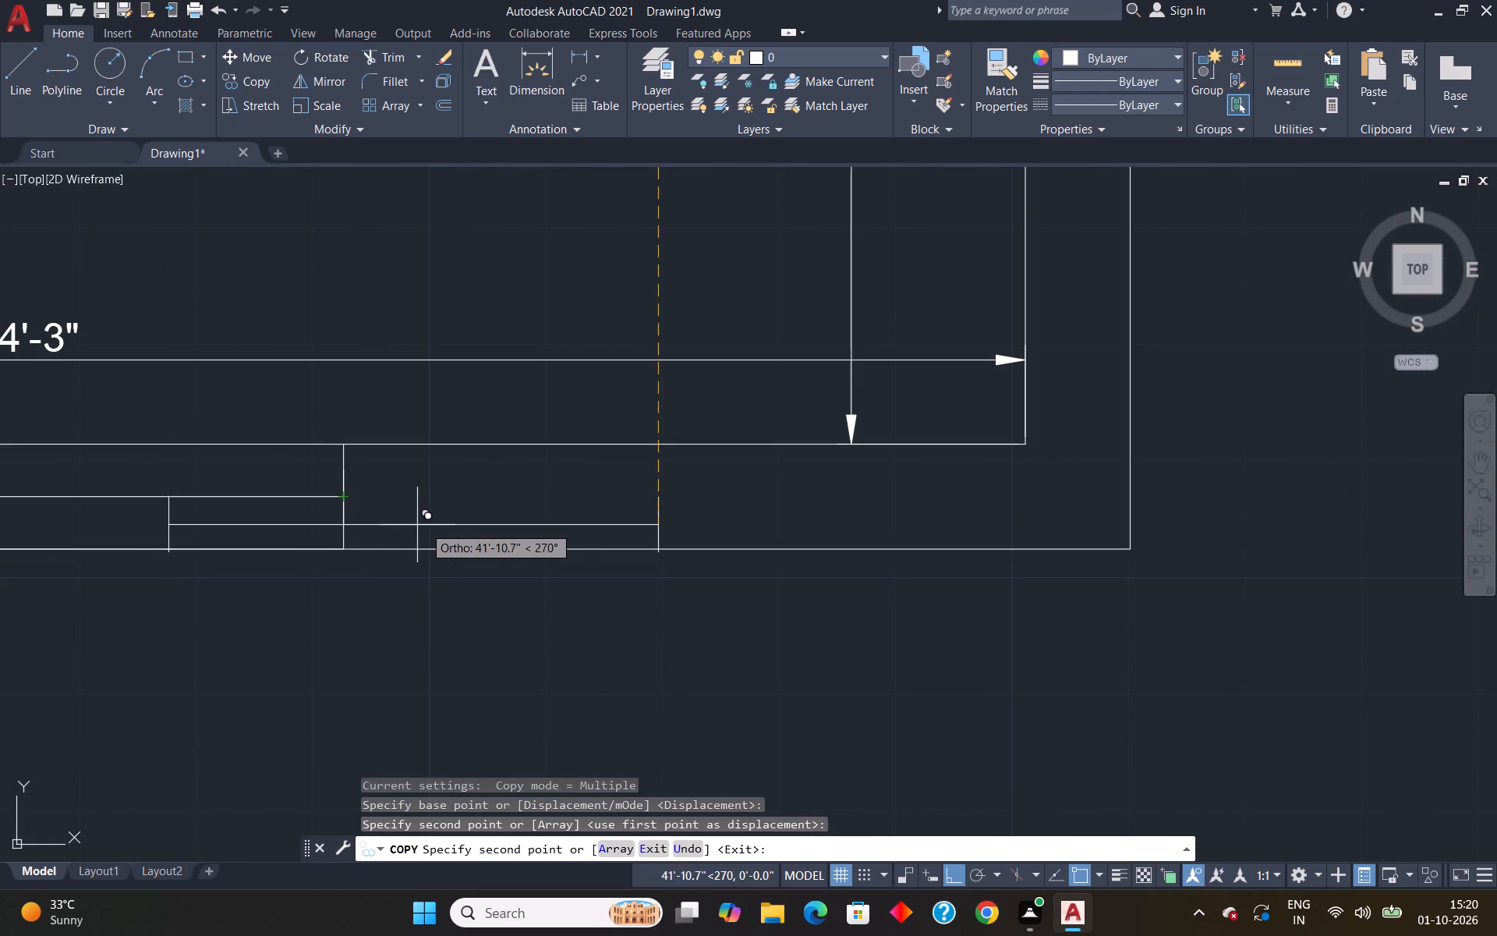
pyautogui.press('Escape')
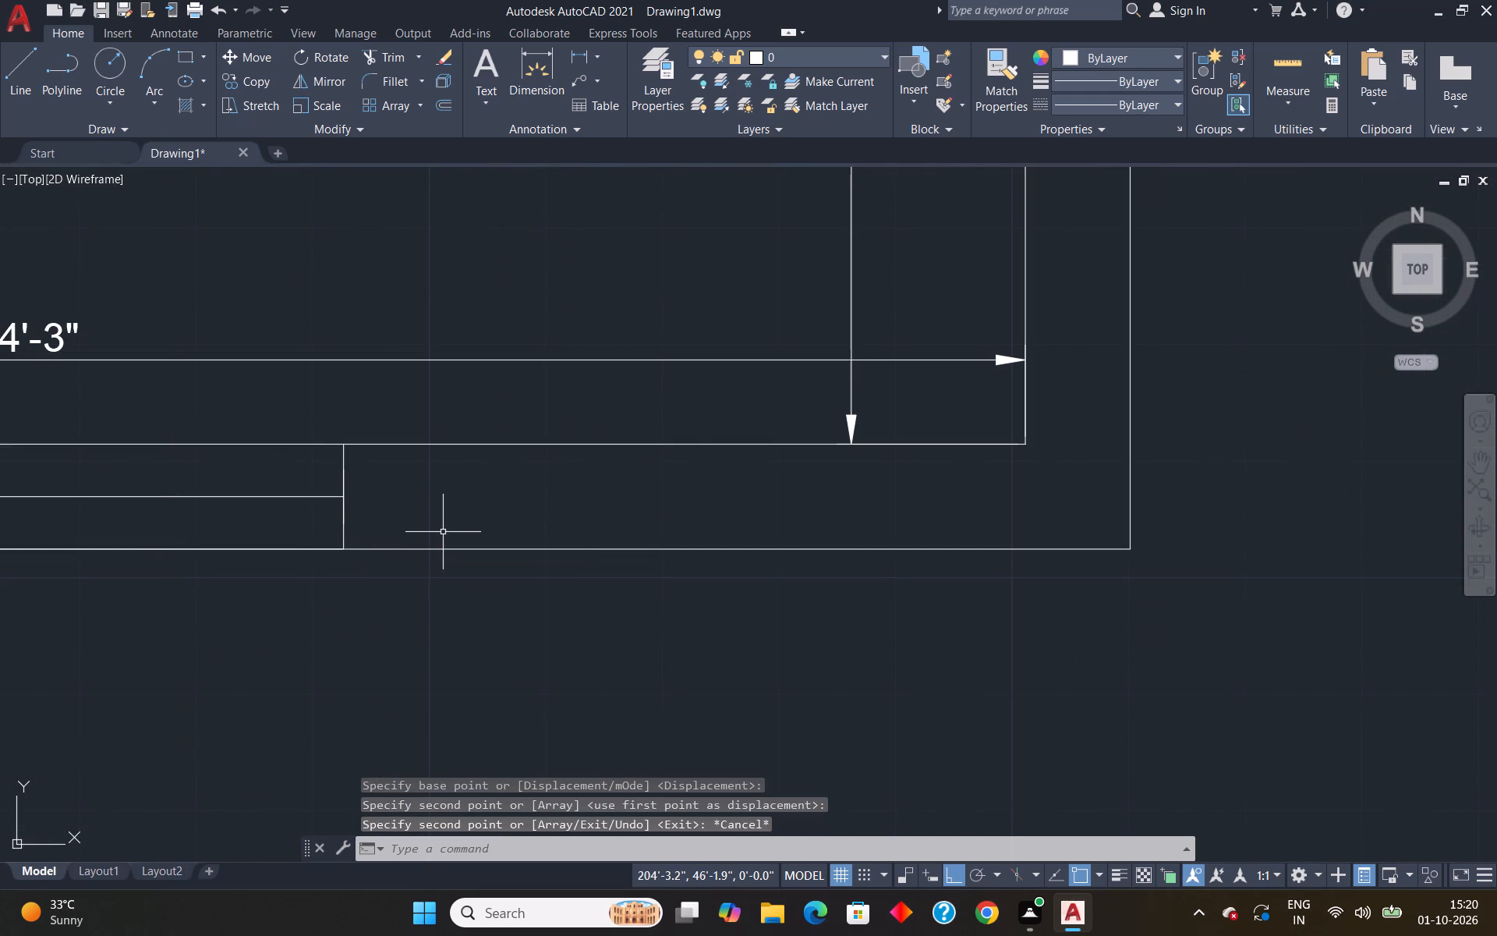
# Scale the copied window by reference from its left end, using its full width as reference and 4'6" as new length.
pyautogui.scroll(-5, 443, 532)
pyautogui.scroll(3, 402, 519)
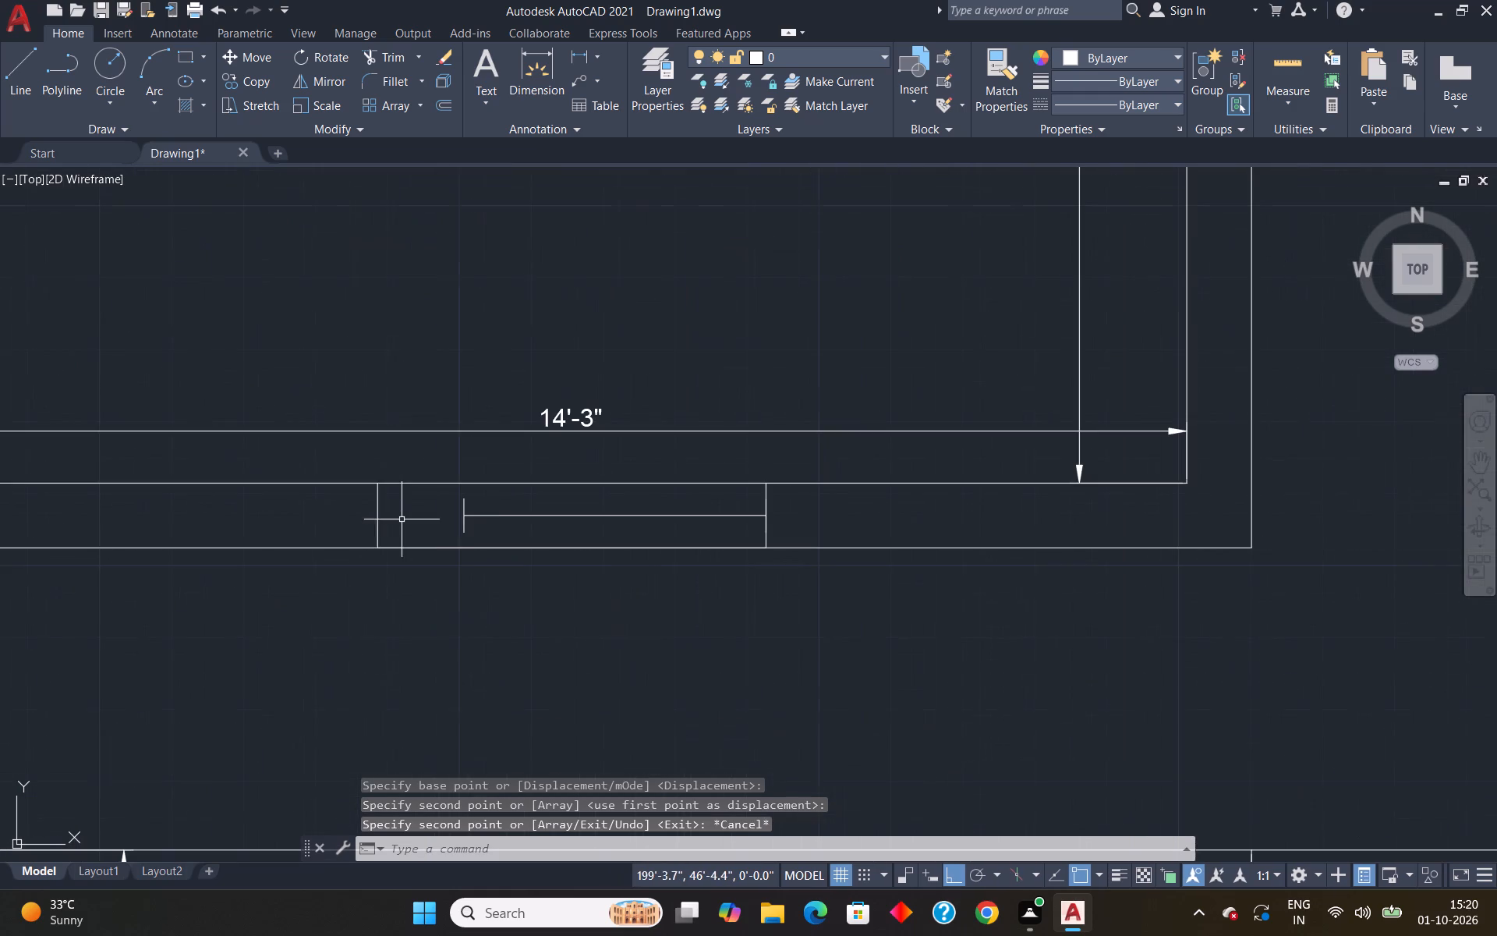
pyautogui.scroll(1, 402, 519)
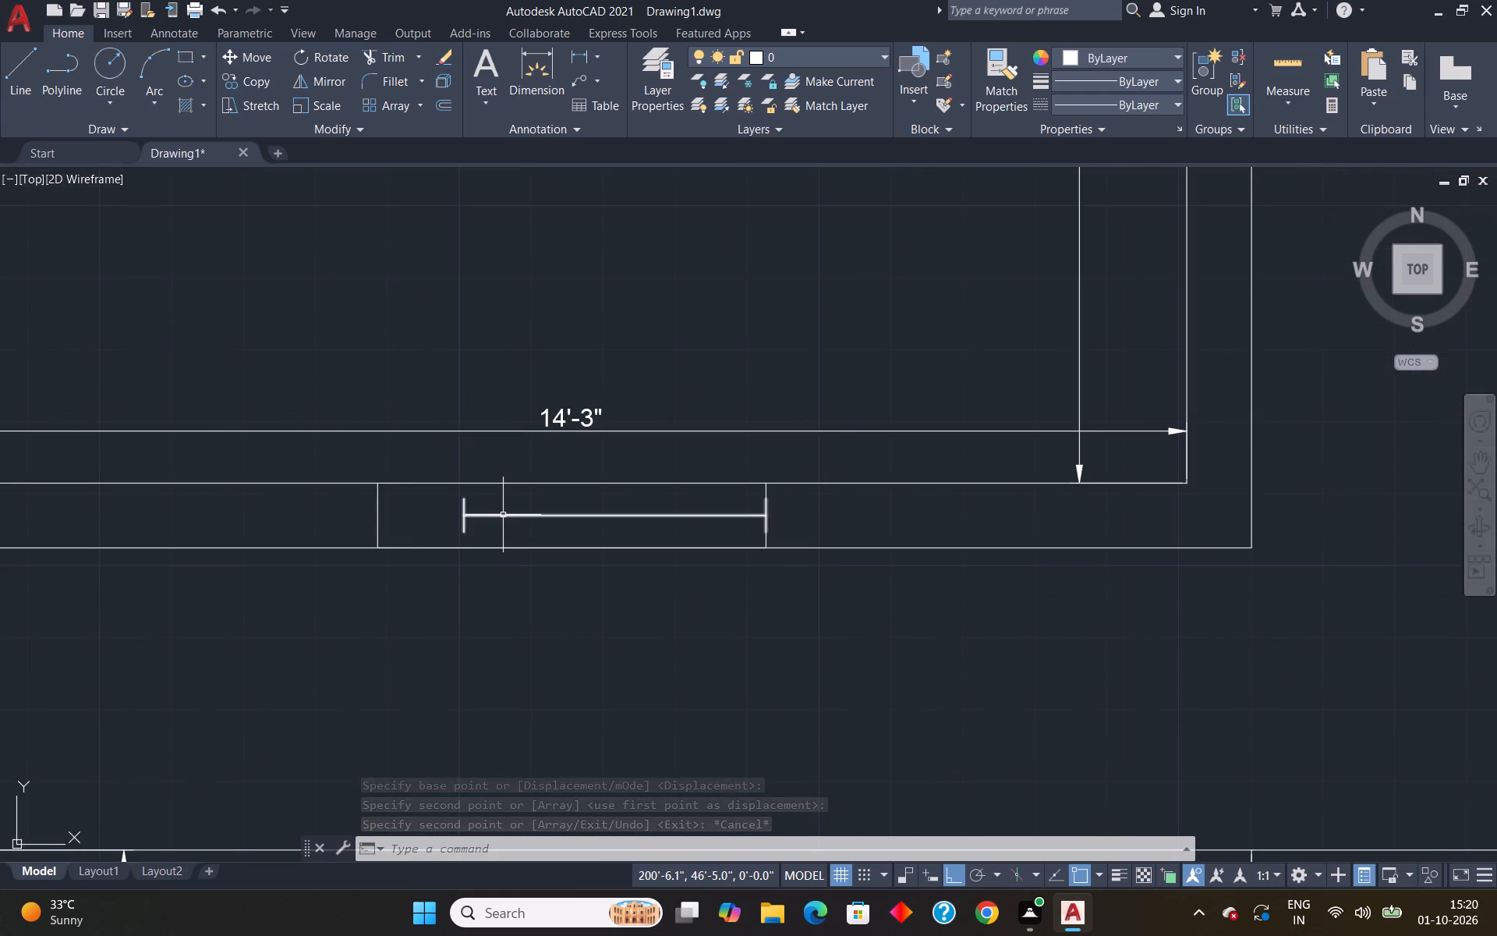
pyautogui.click(503, 515)
pyautogui.write('sc')
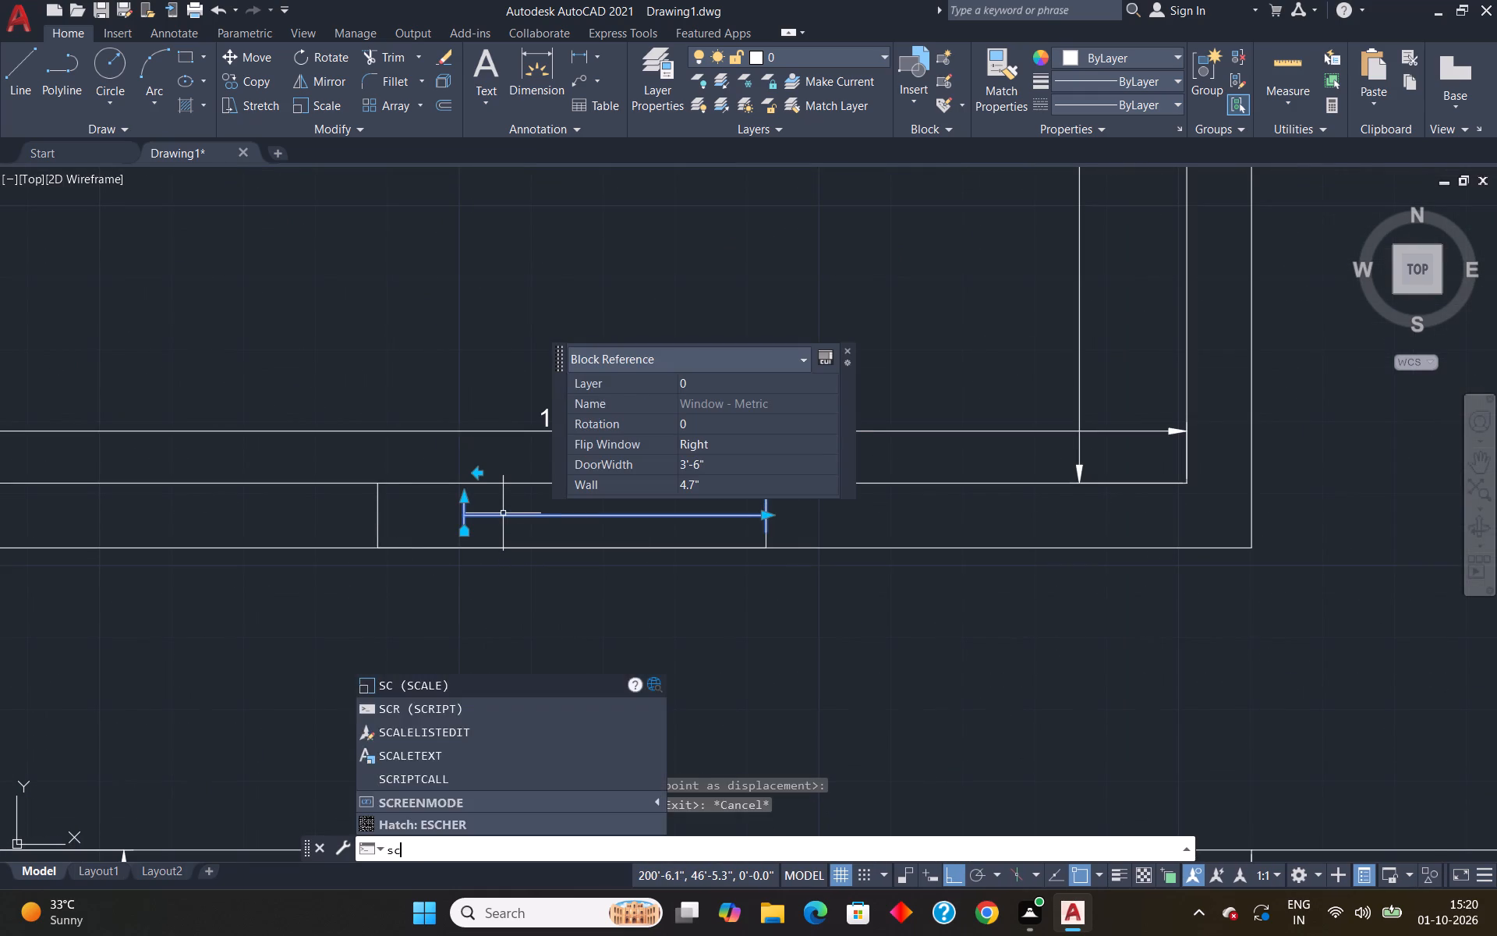
pyautogui.press('Return')
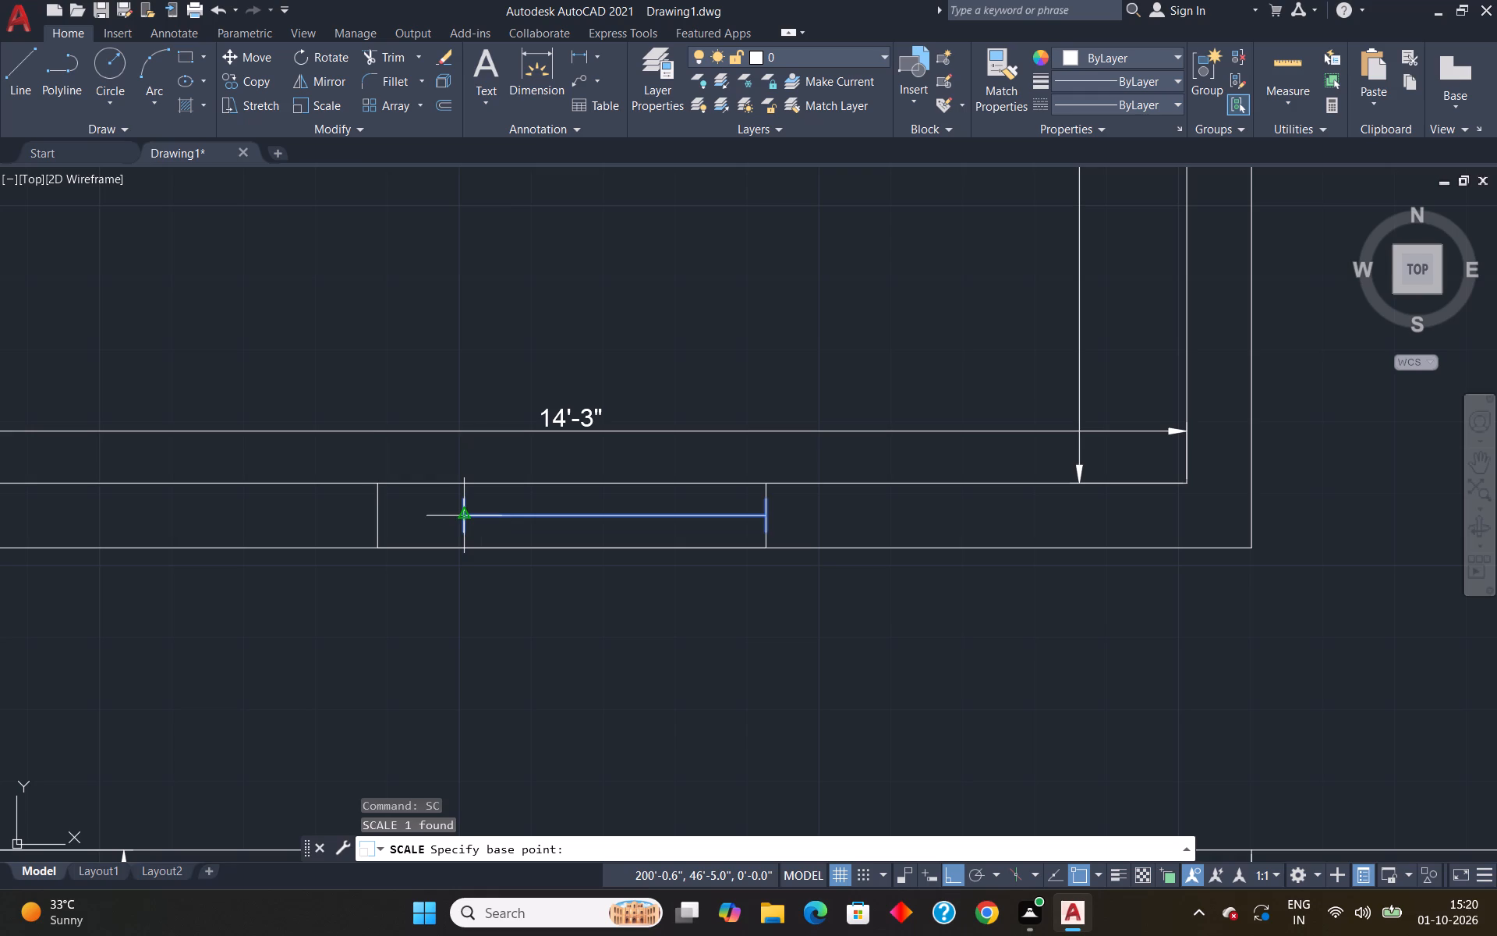
pyautogui.click(468, 519)
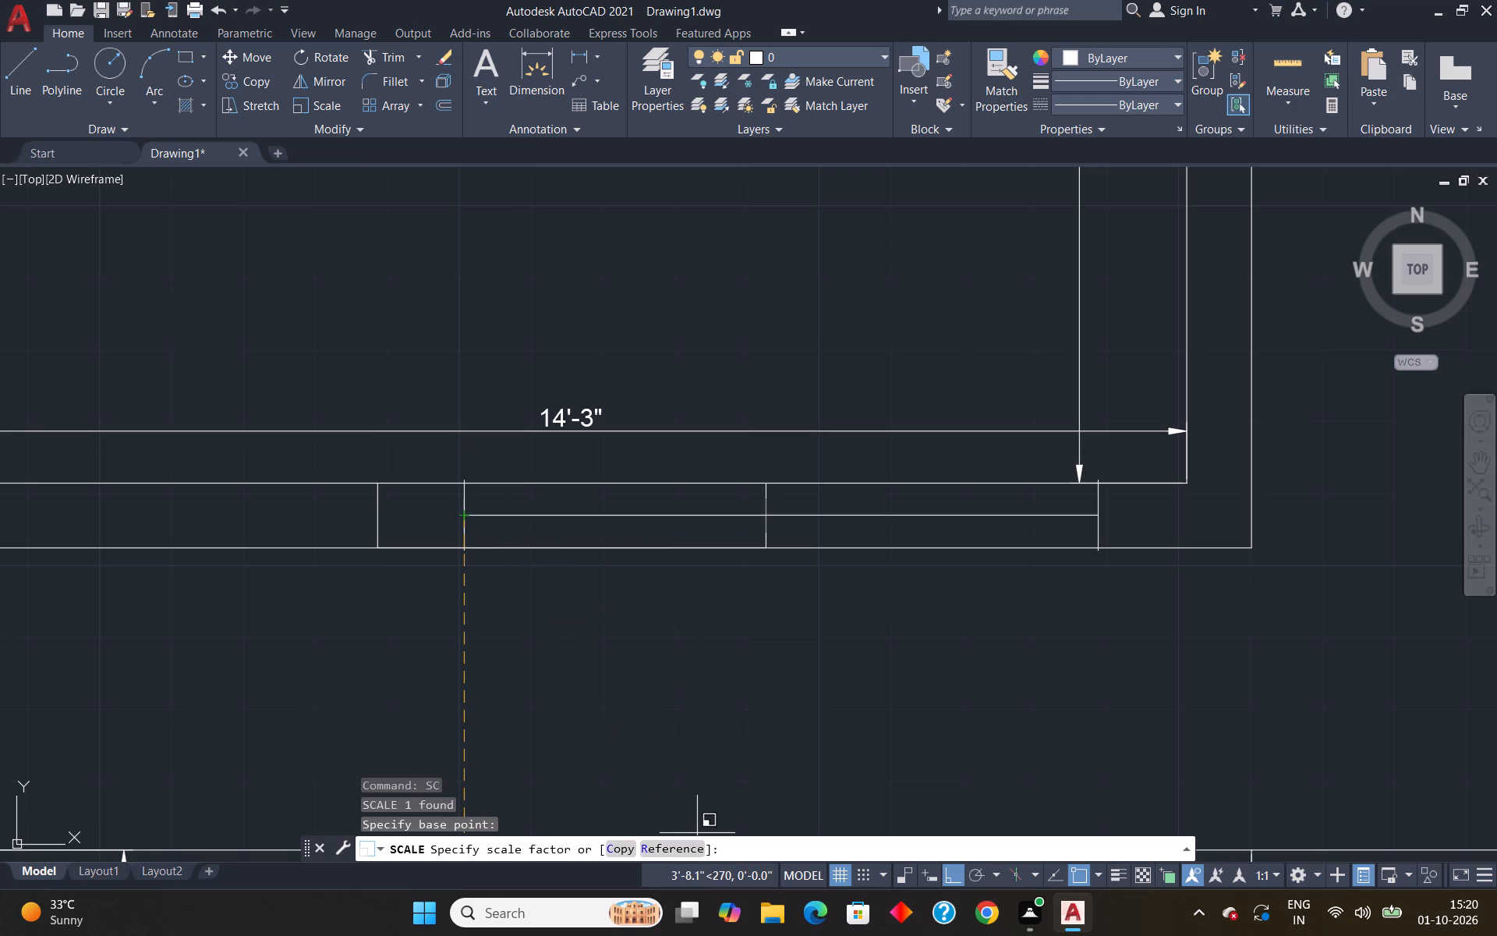
pyautogui.click(682, 846)
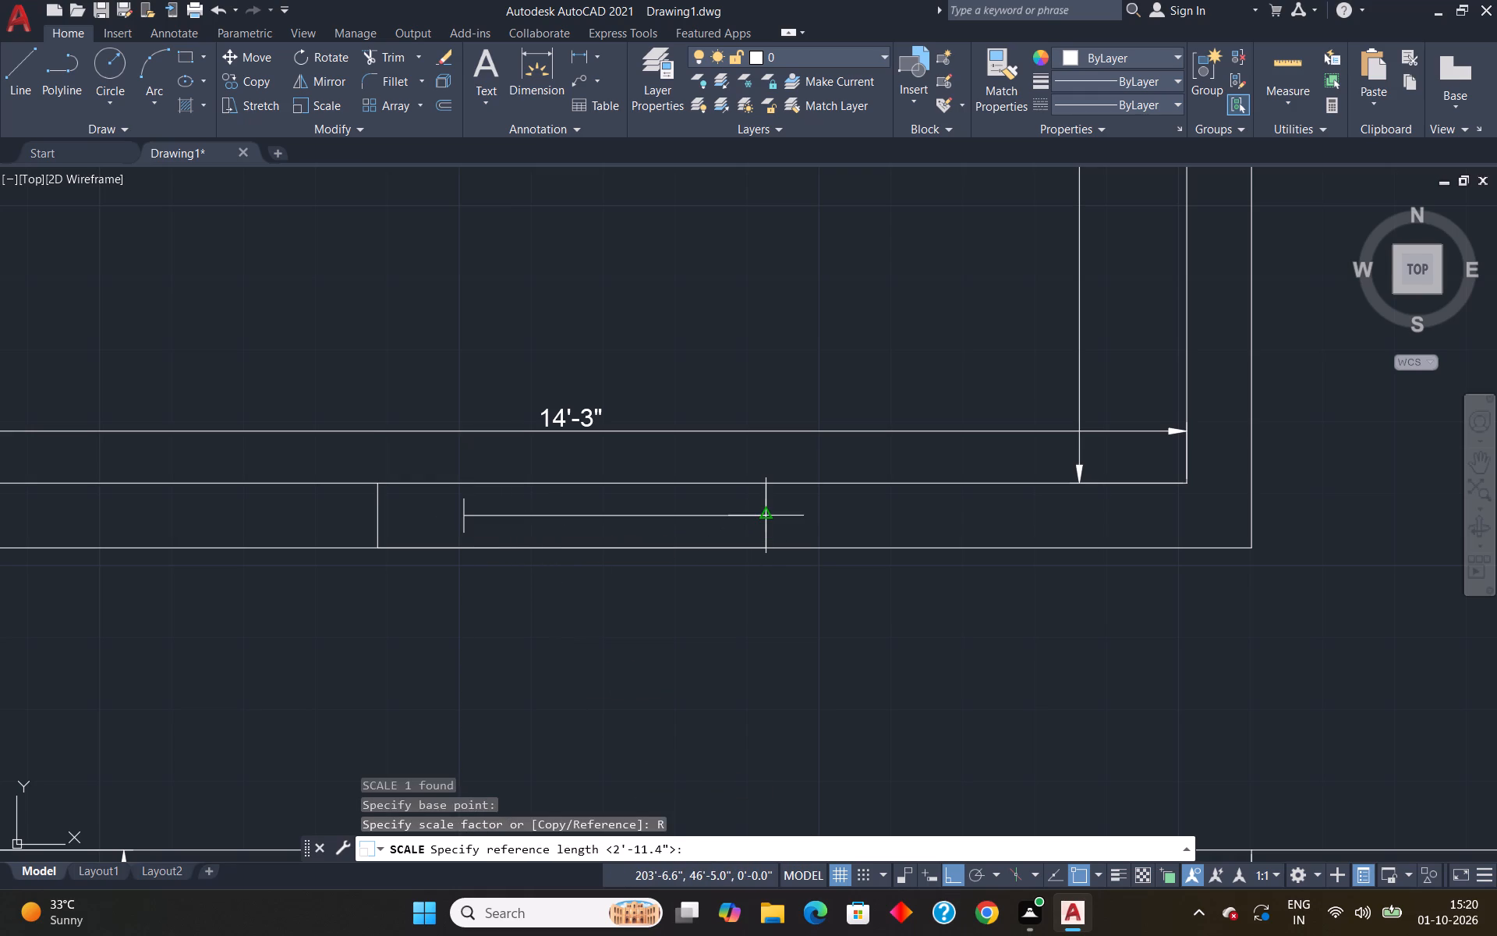
pyautogui.click(768, 516)
pyautogui.click(464, 519)
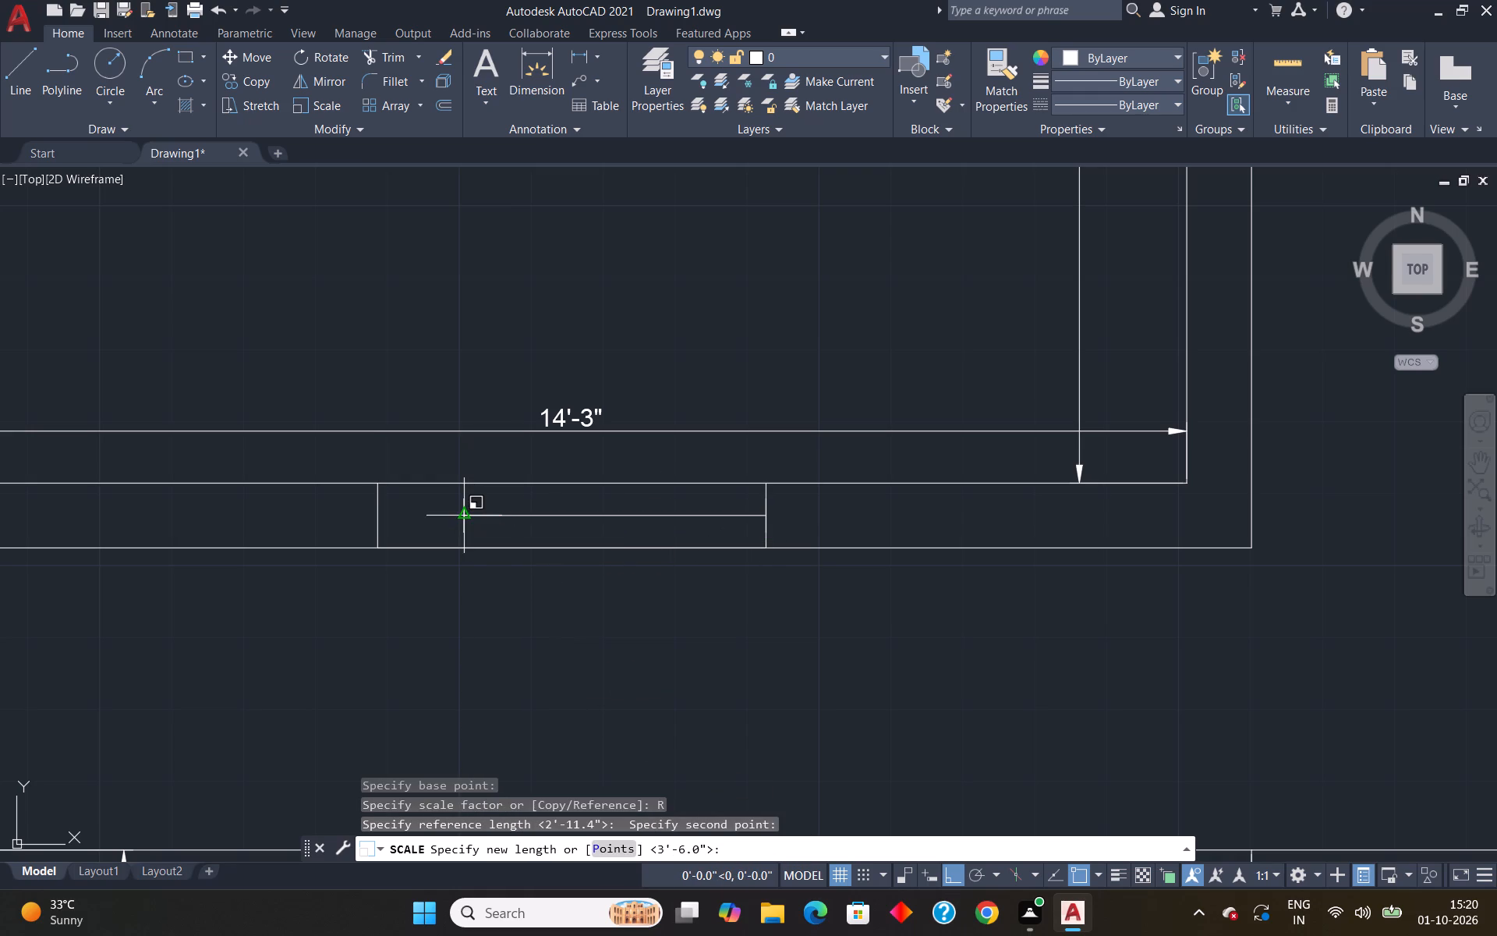
pyautogui.press('4')
pyautogui.write('\'6"')
pyautogui.press('Return')
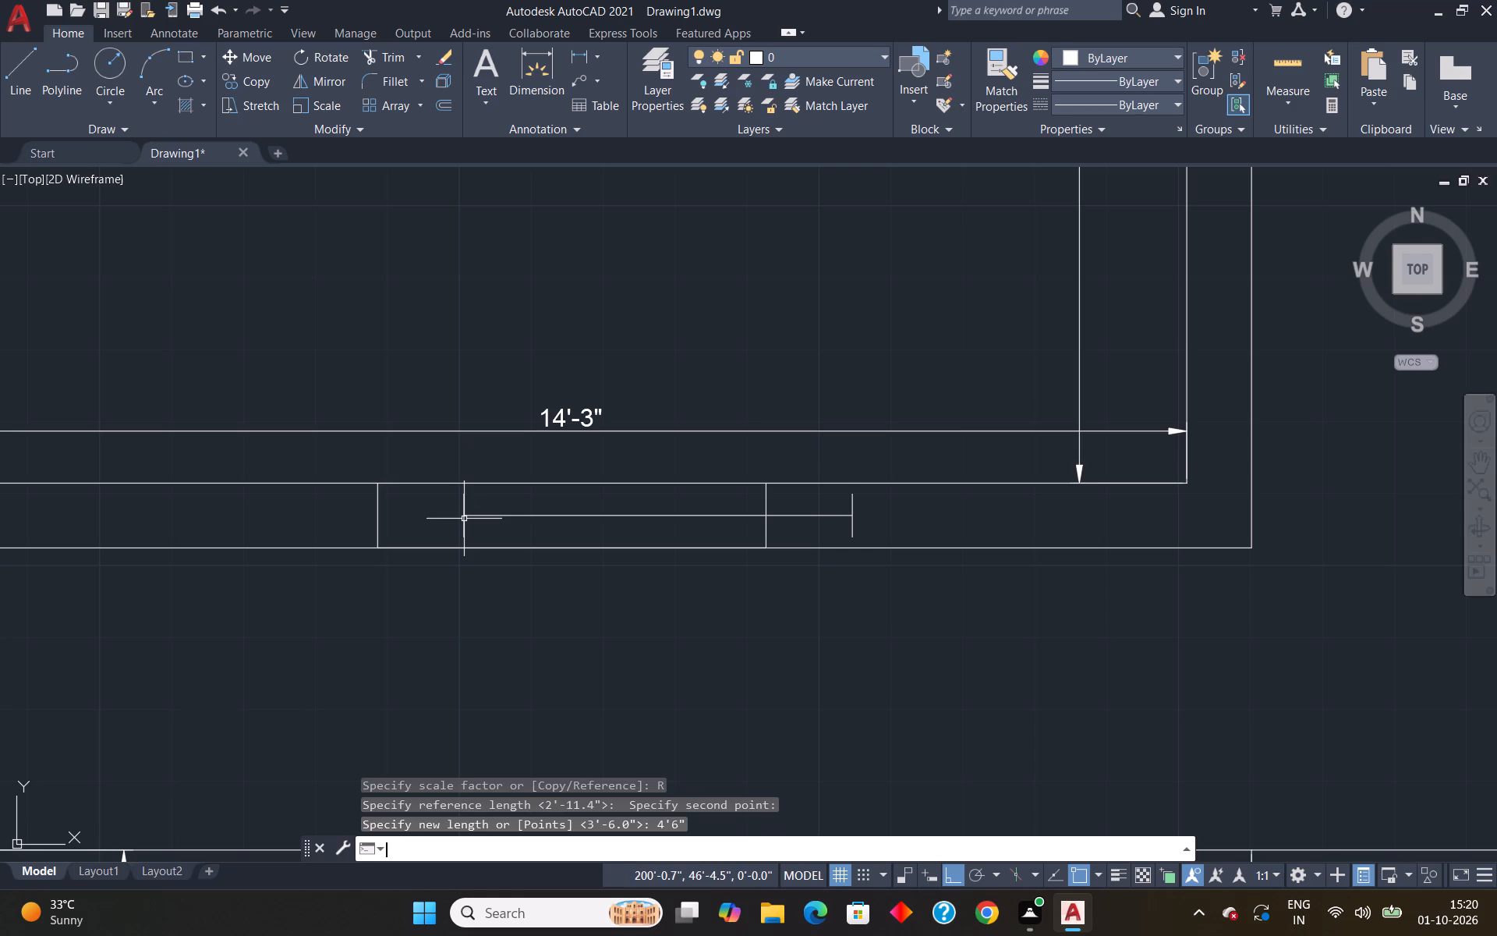
# Move the resized window so its right end sits on the midpoint of the opening's right edge.
pyautogui.click(853, 518)
pyautogui.press('m')
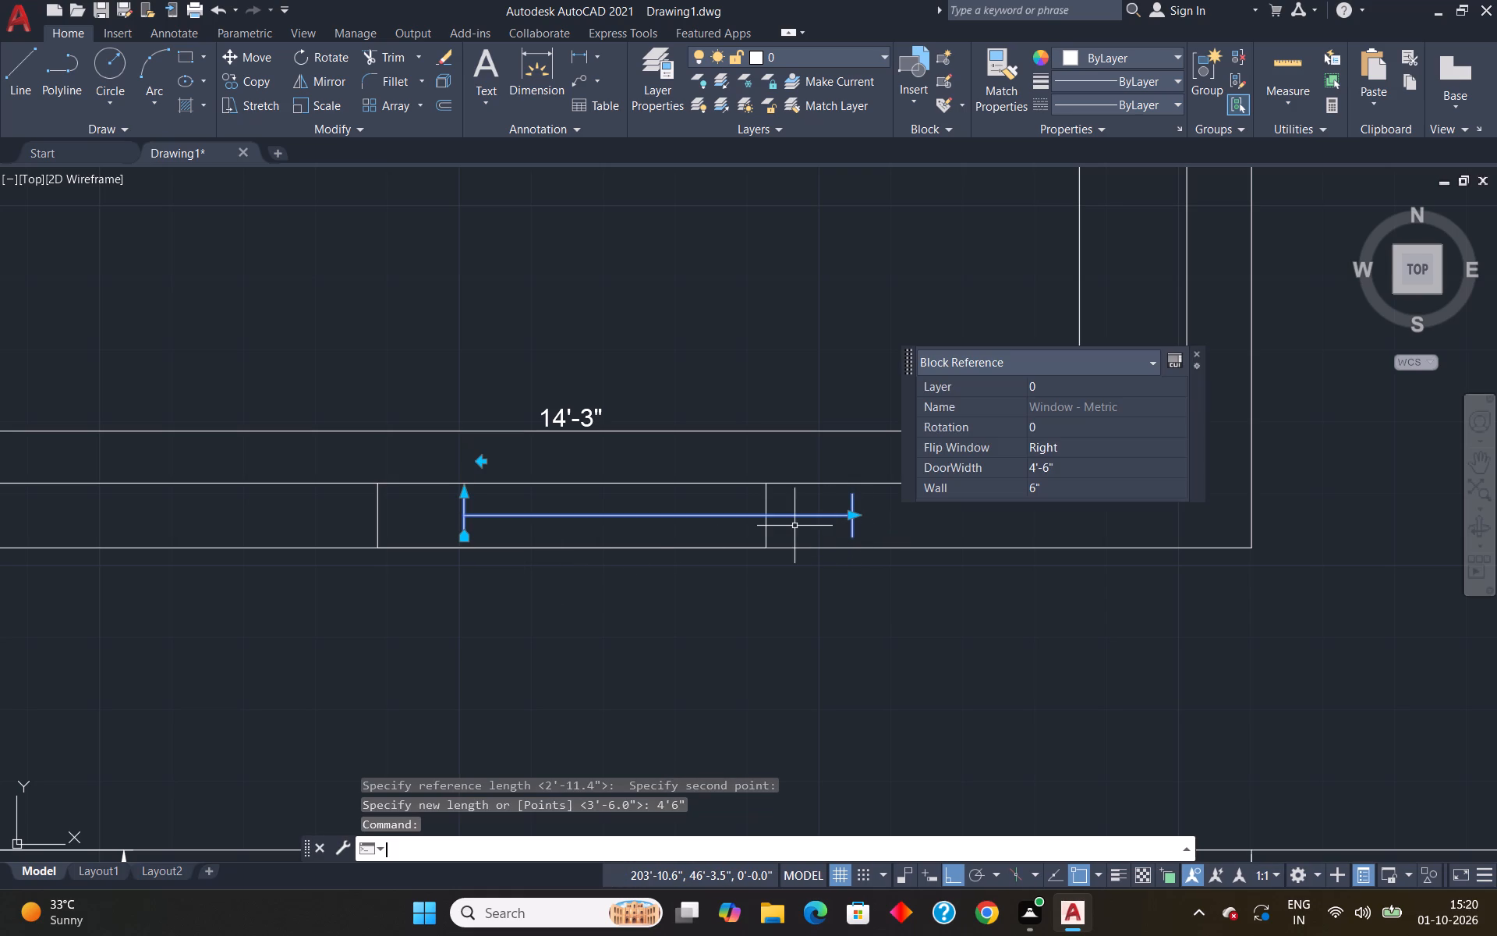
pyautogui.press('Return')
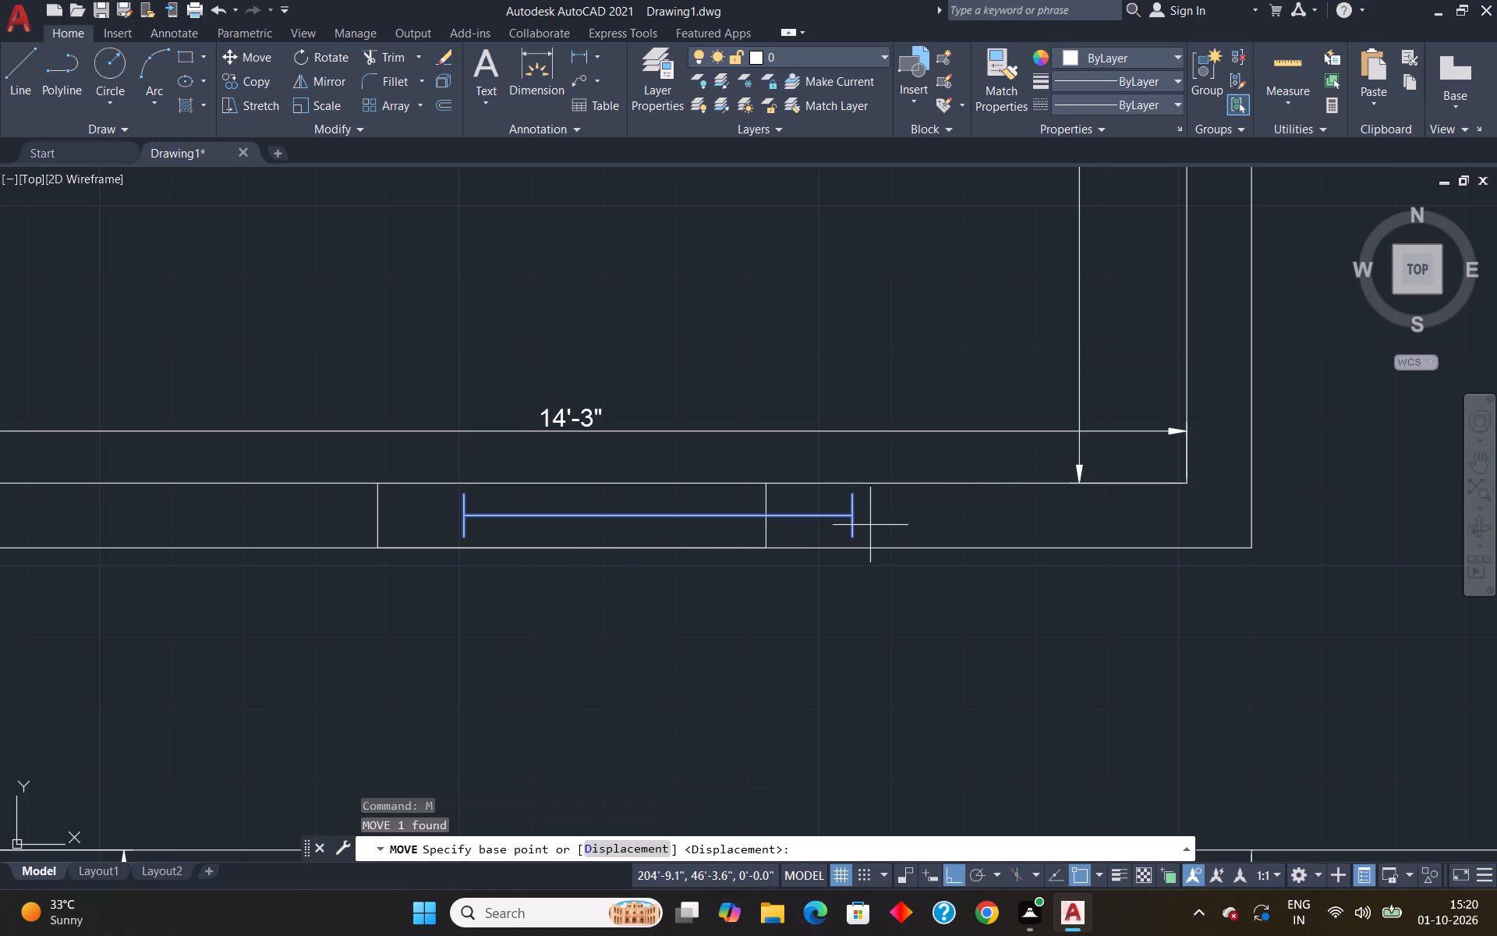
pyautogui.scroll(2, 853, 514)
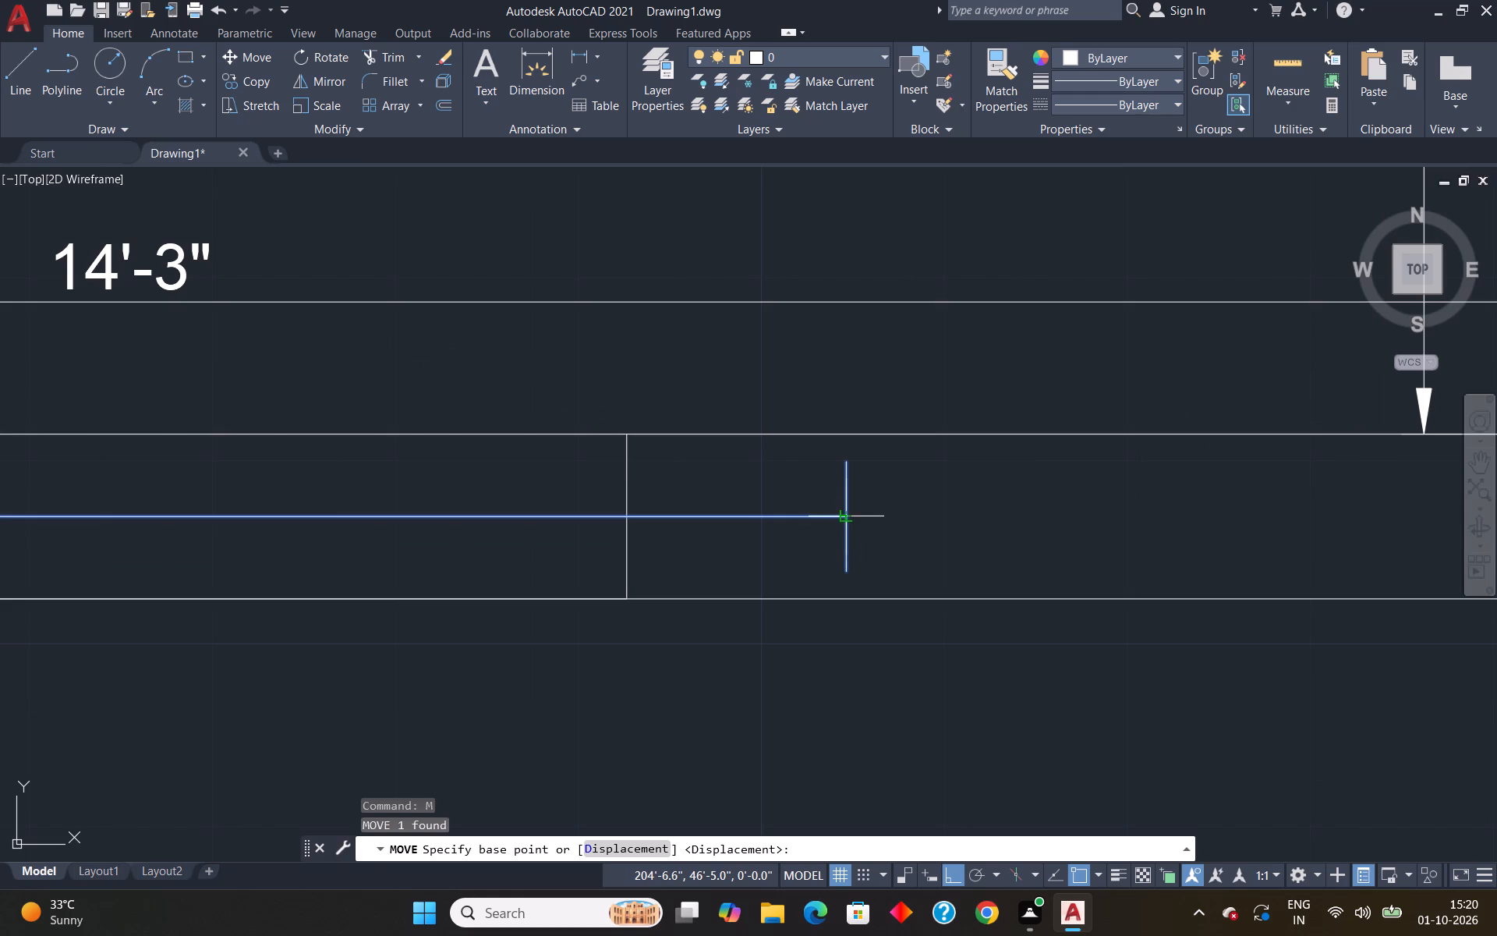
pyautogui.click(846, 515)
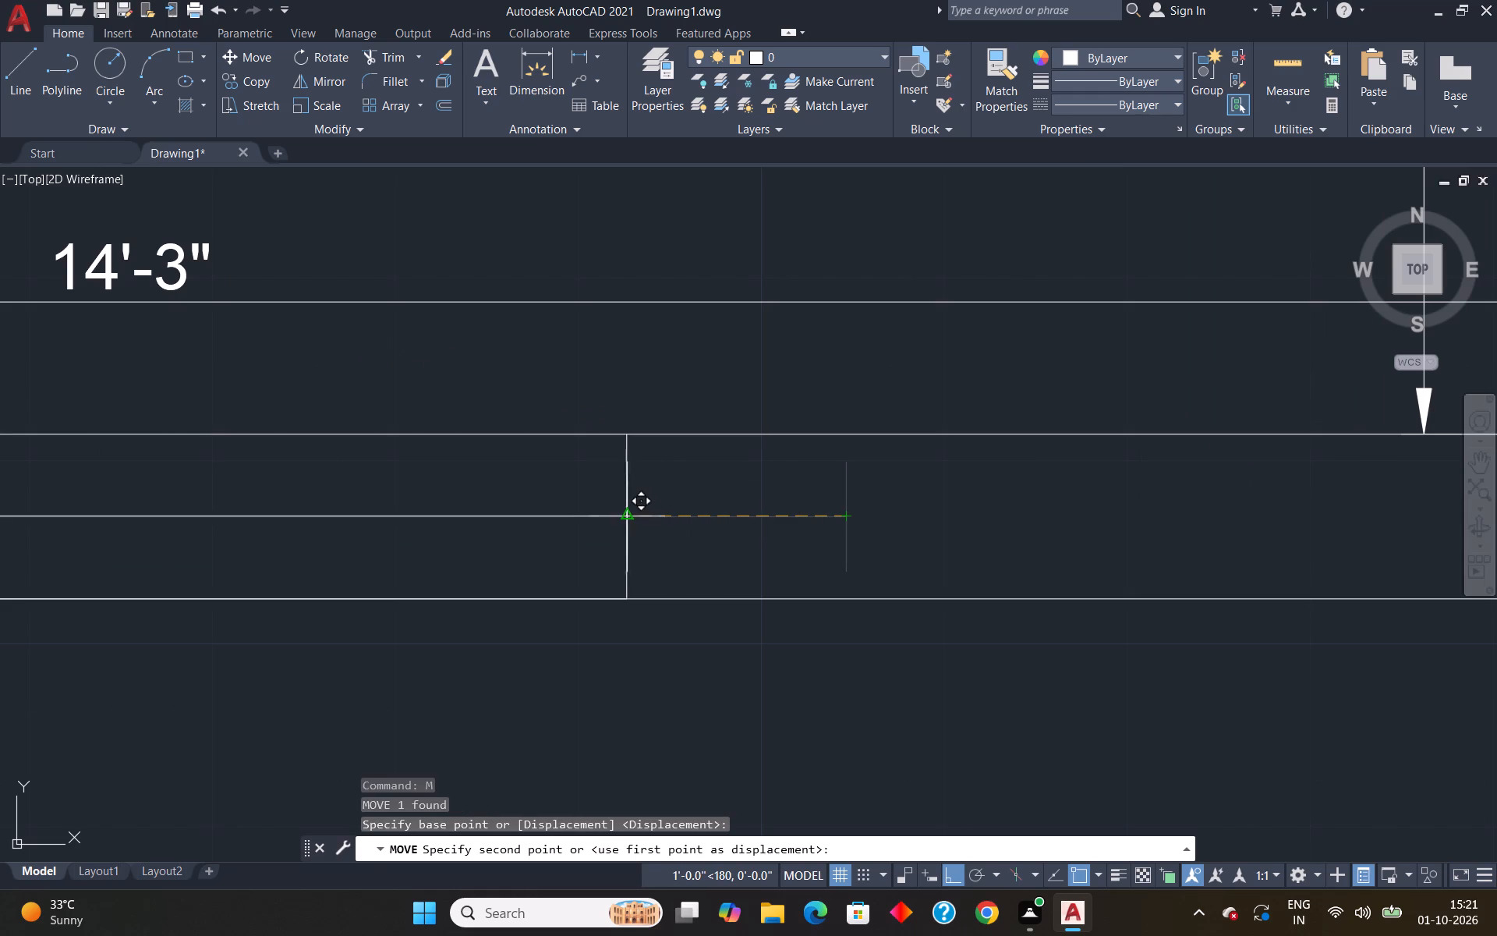
pyautogui.click(628, 519)
pyautogui.press('Escape')
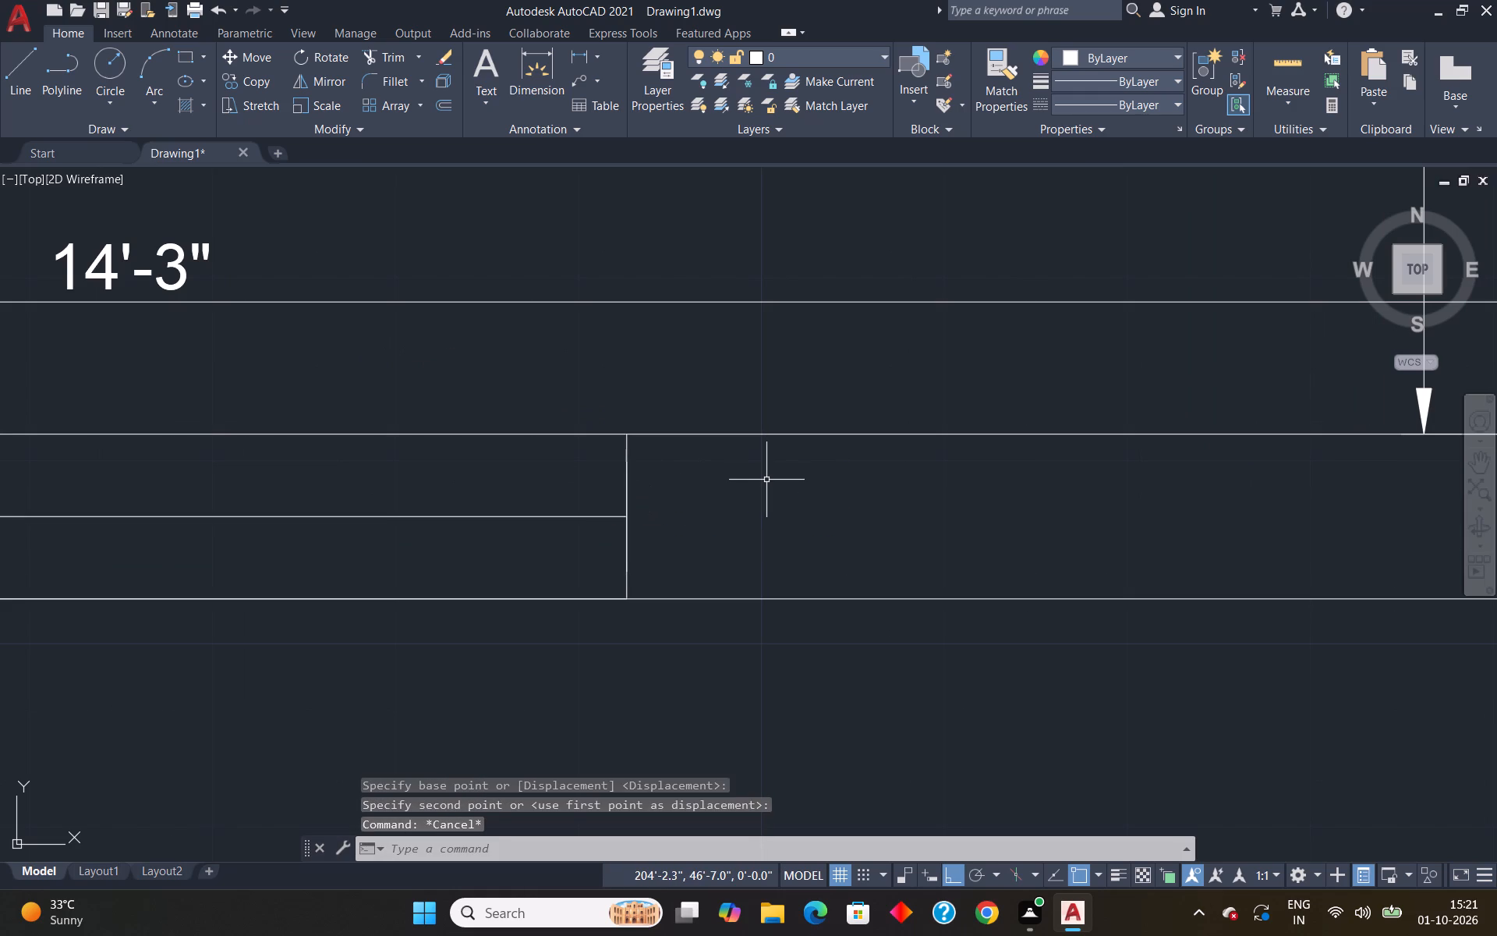
# Draw a line across the left wall of the 6'-5.5" room, 3' above the room's inner lower-left corner.
pyautogui.scroll(-3, 761, 503)
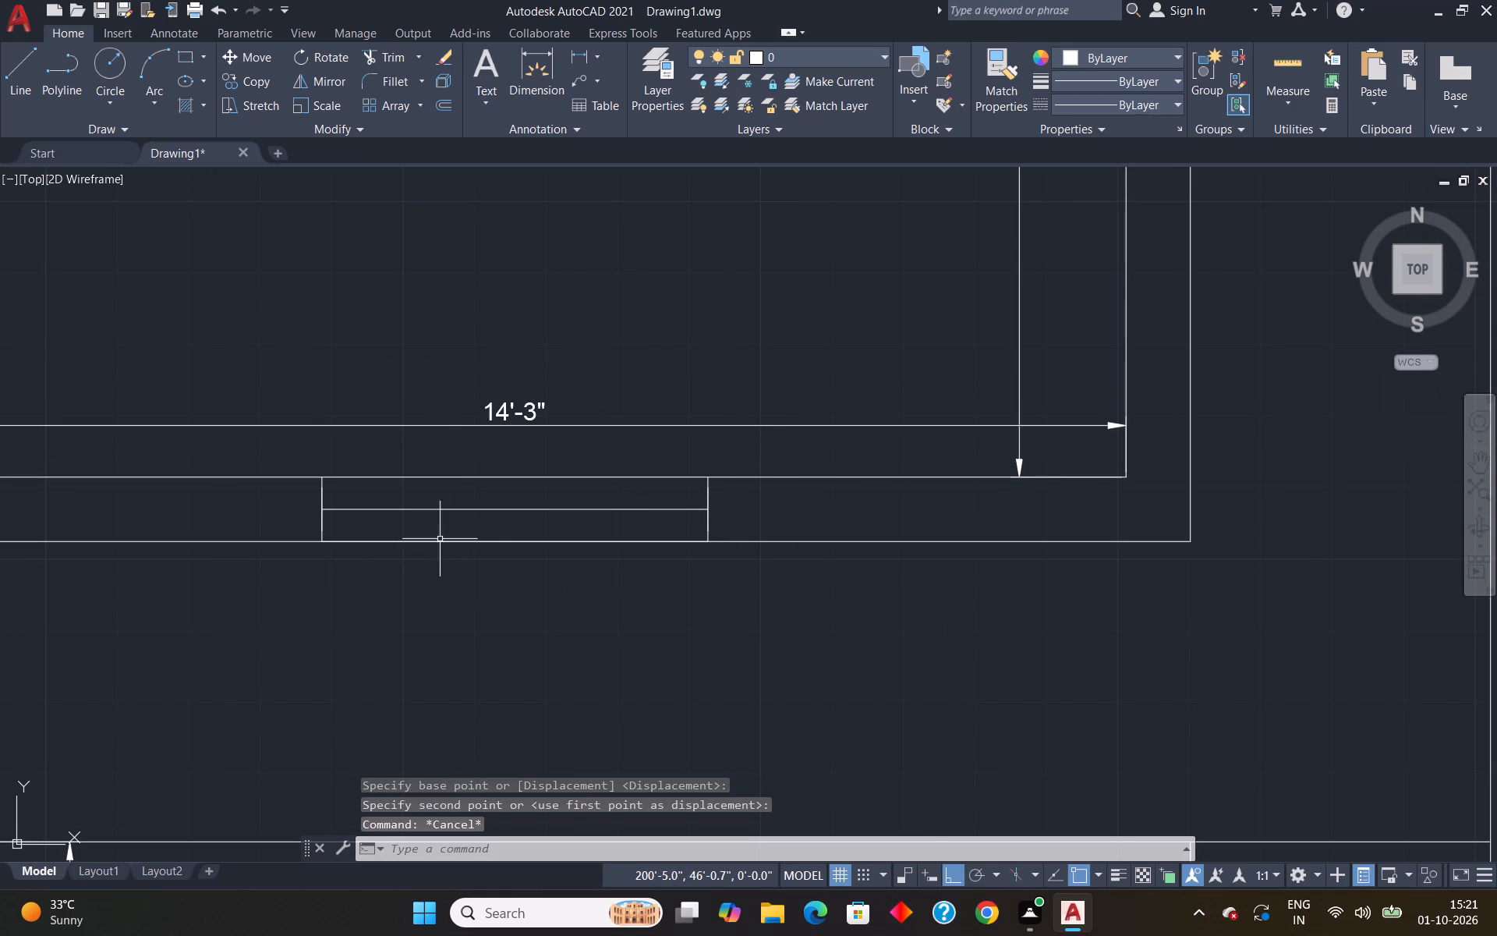
pyautogui.scroll(1, 416, 536)
pyautogui.scroll(-4, 602, 485)
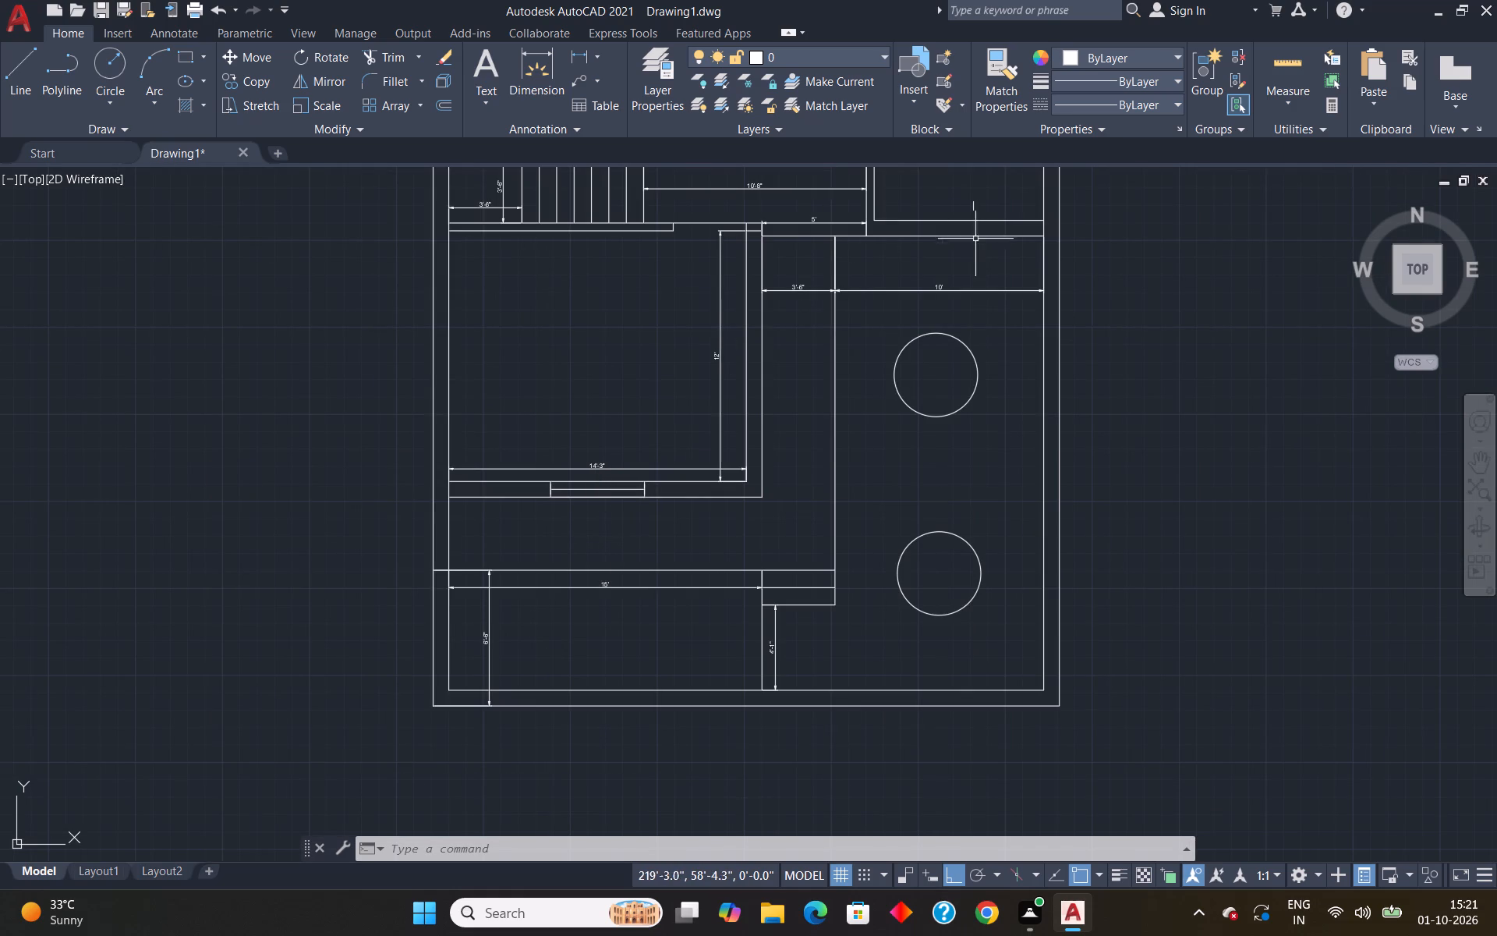
pyautogui.scroll(-4, 976, 236)
pyautogui.scroll(4, 979, 225)
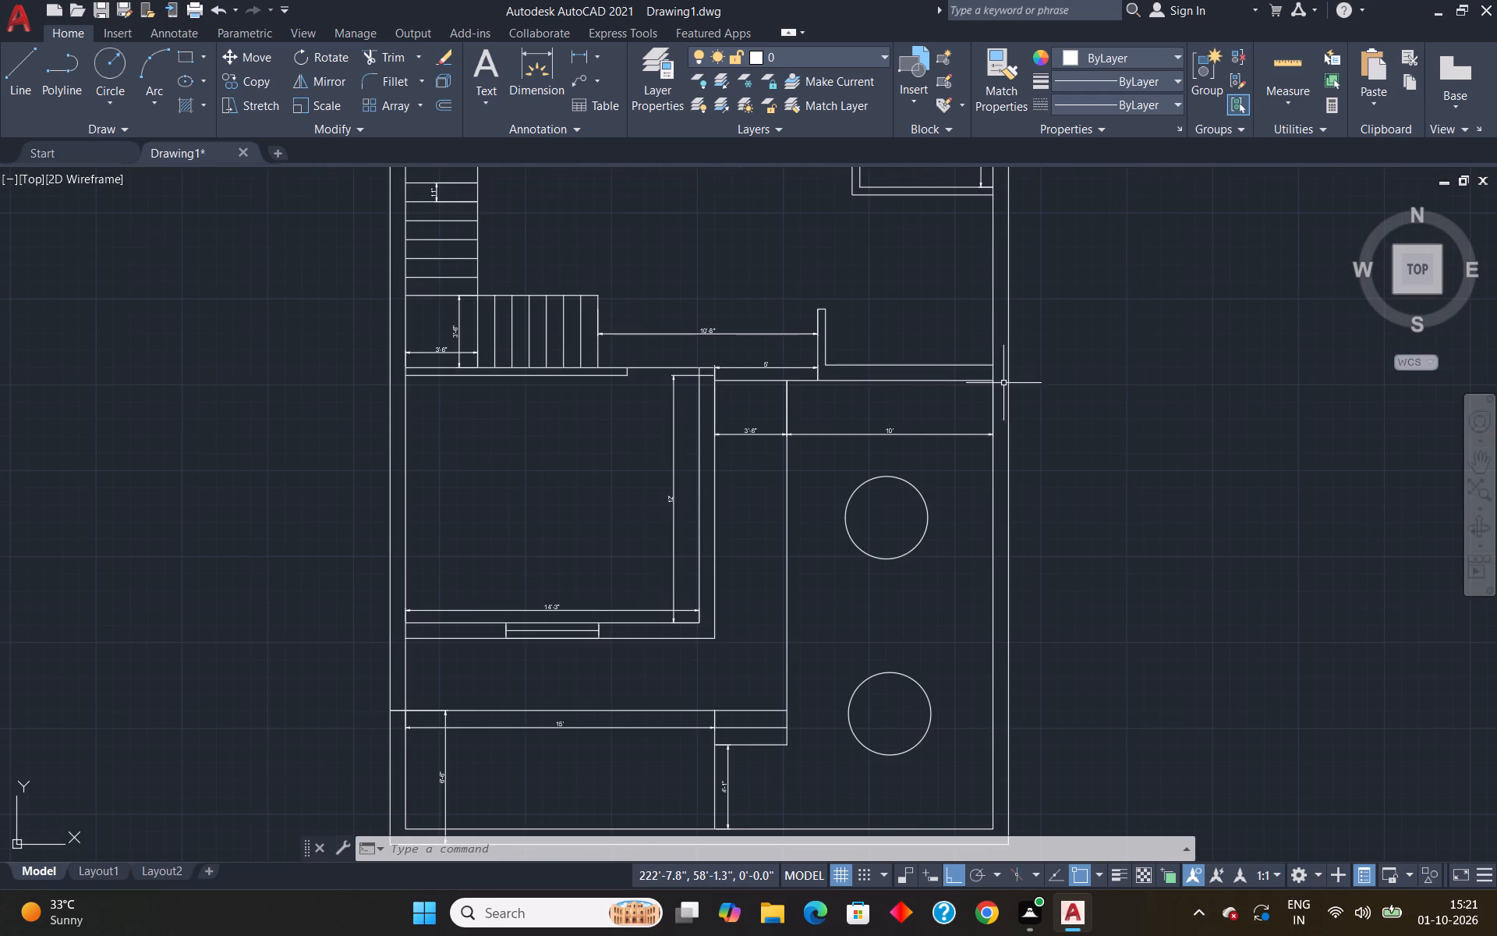
pyautogui.scroll(2, 1017, 370)
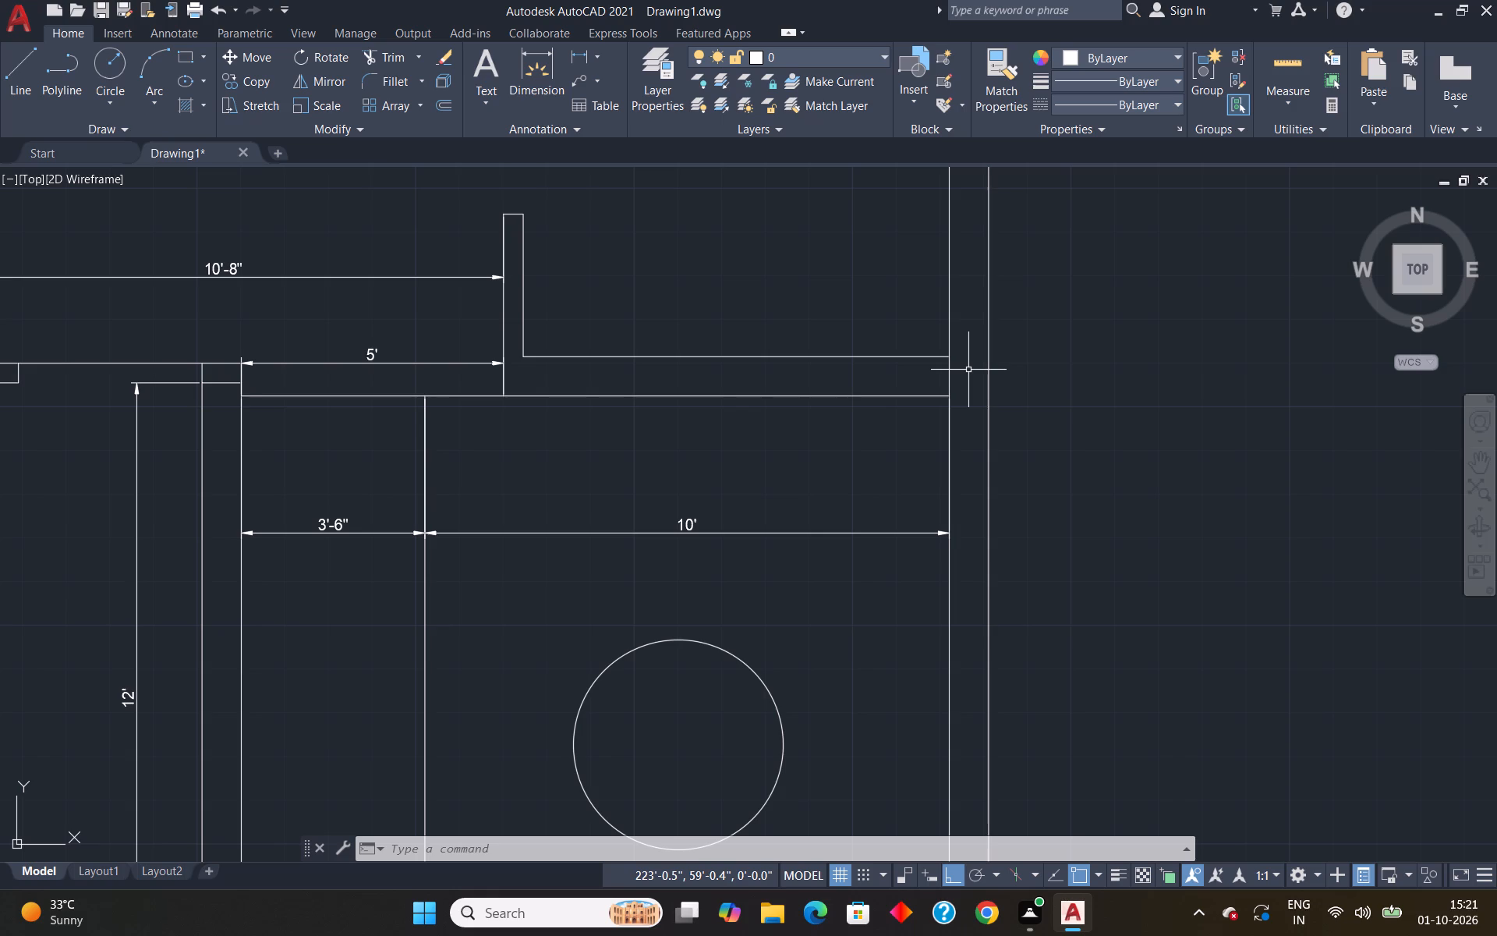
pyautogui.scroll(-2, 976, 362)
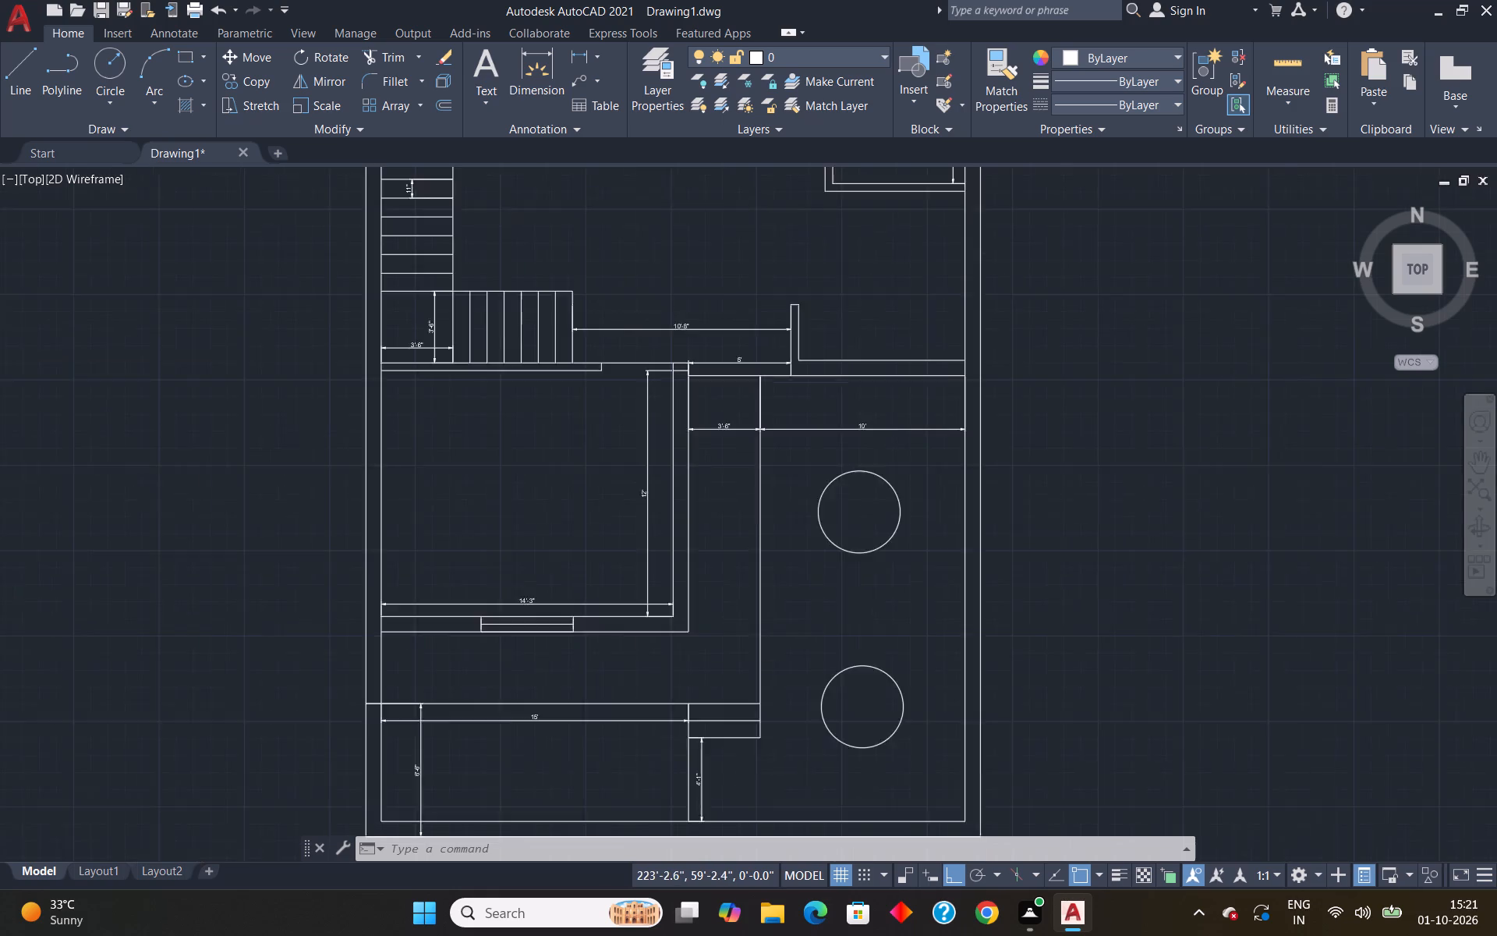
pyautogui.scroll(-2, 976, 362)
pyautogui.scroll(4, 930, 273)
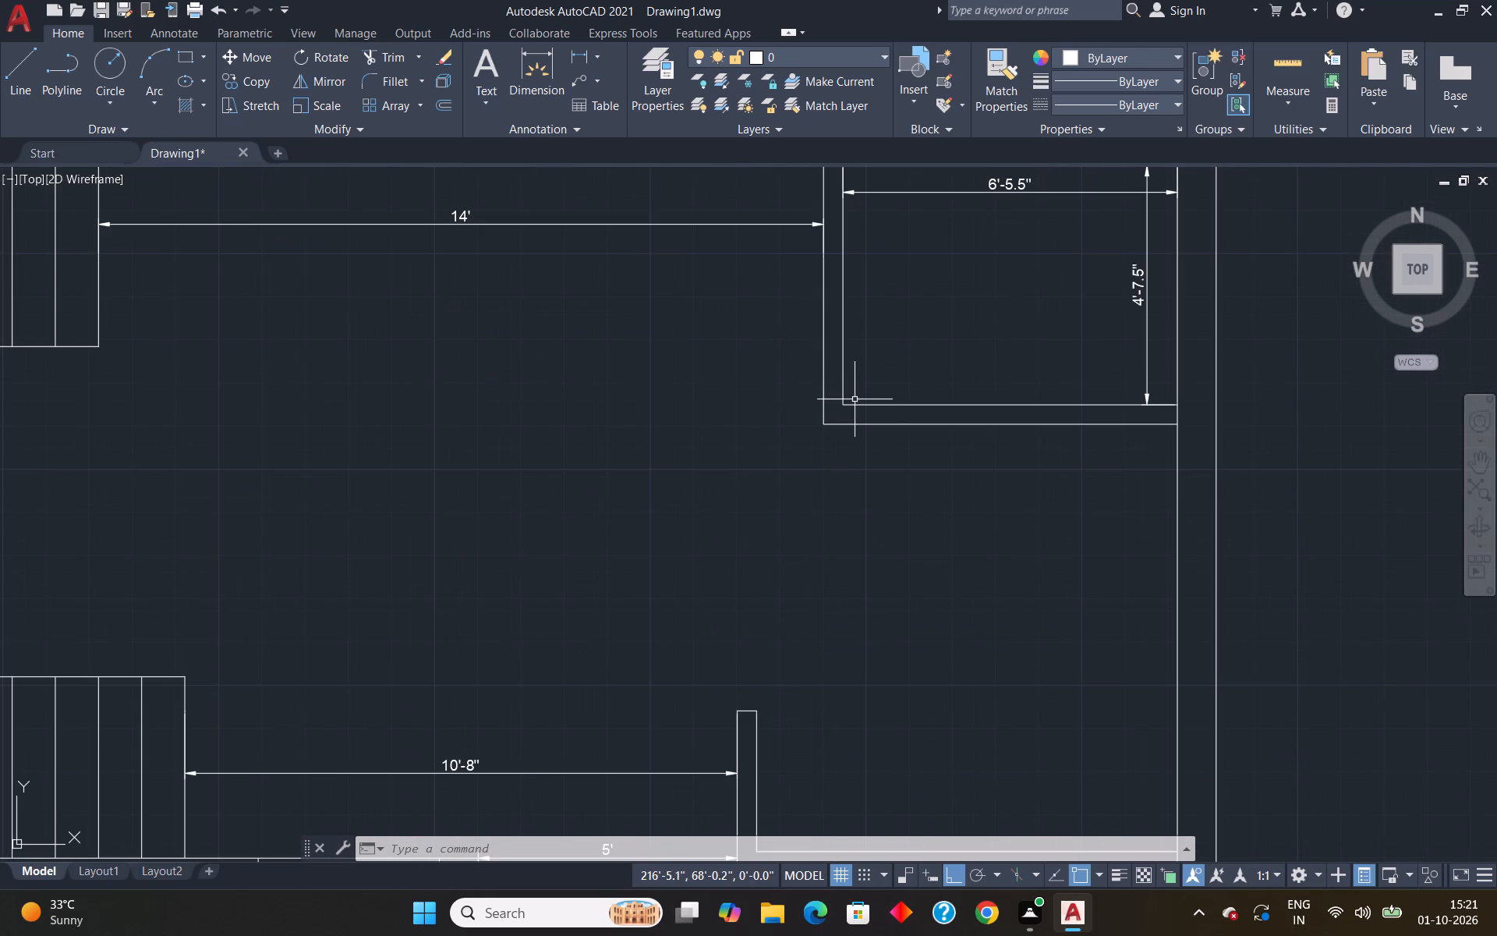
pyautogui.press('l')
pyautogui.press('Return')
pyautogui.write('tk')
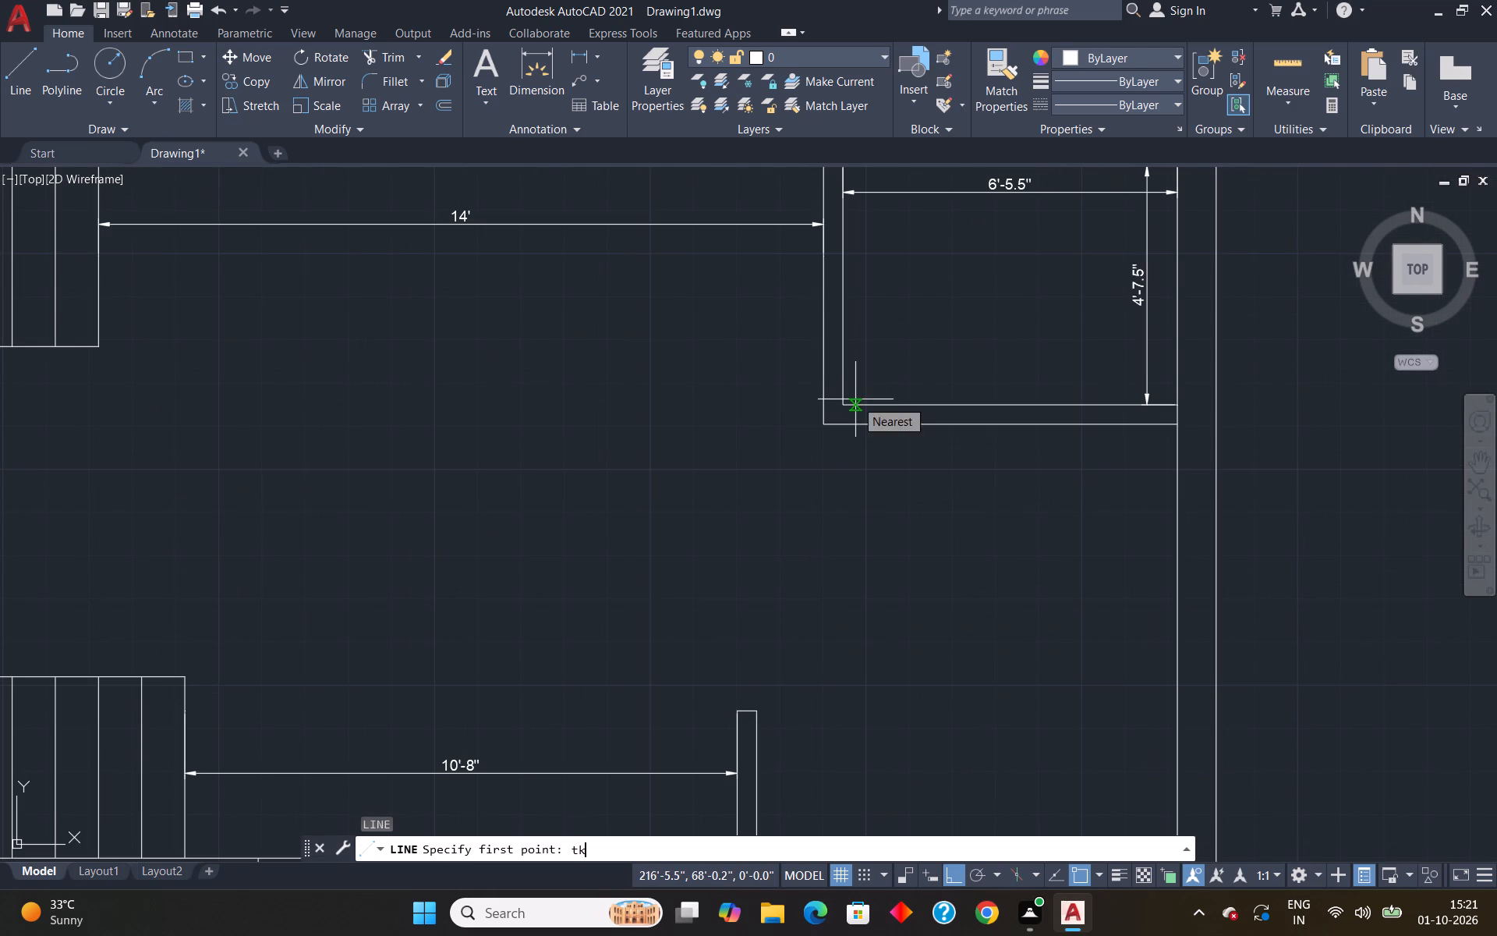
pyautogui.press('Return')
pyautogui.click(848, 409)
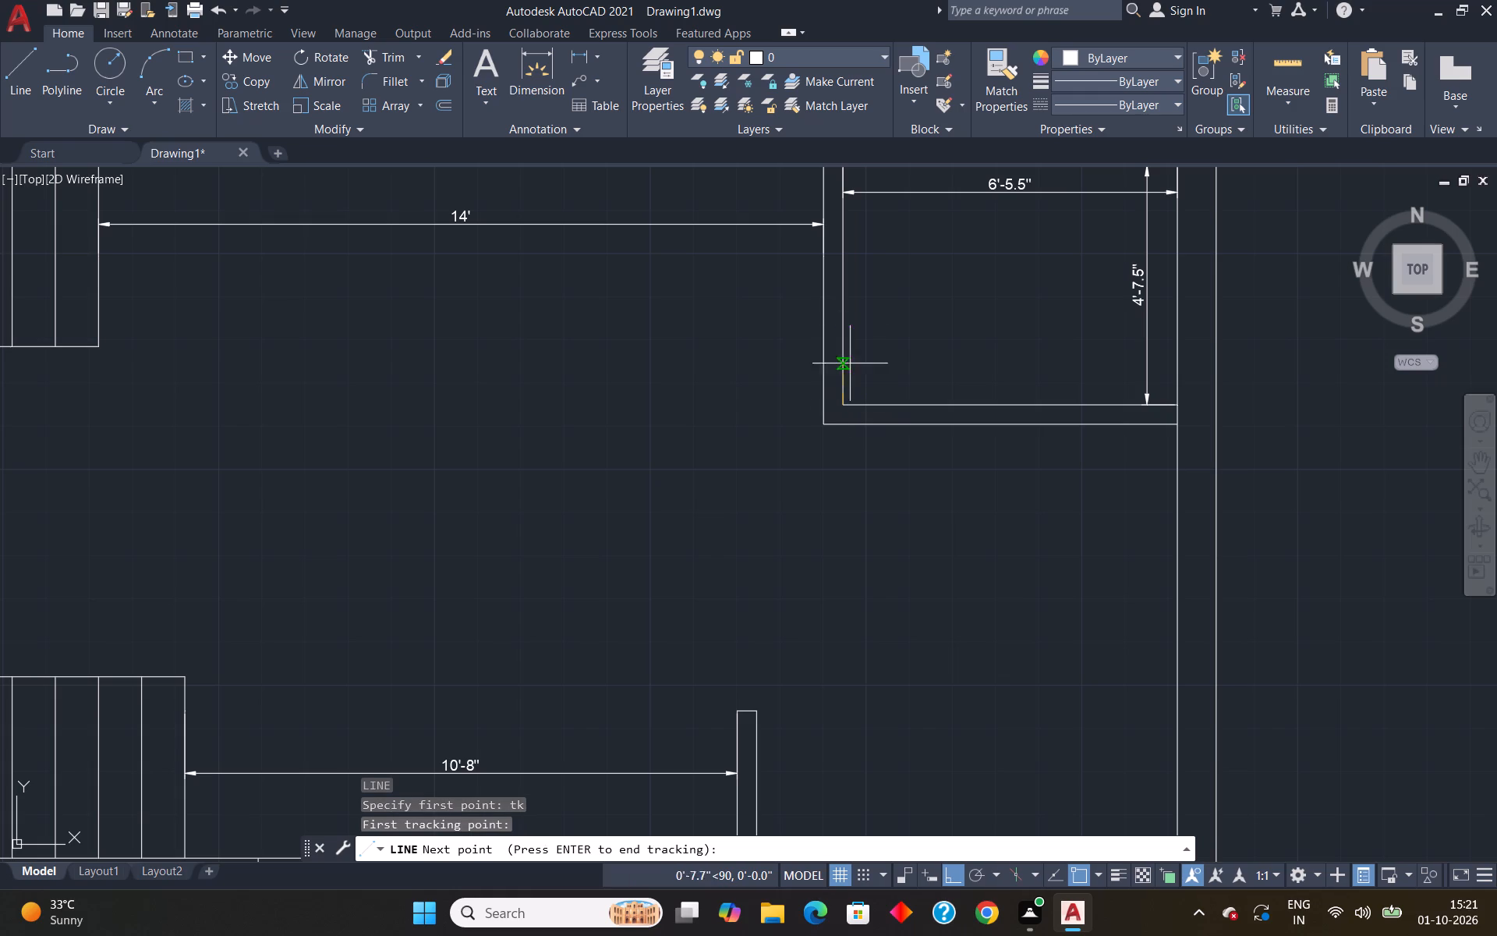
pyautogui.write("3'")
pyautogui.press('Return')
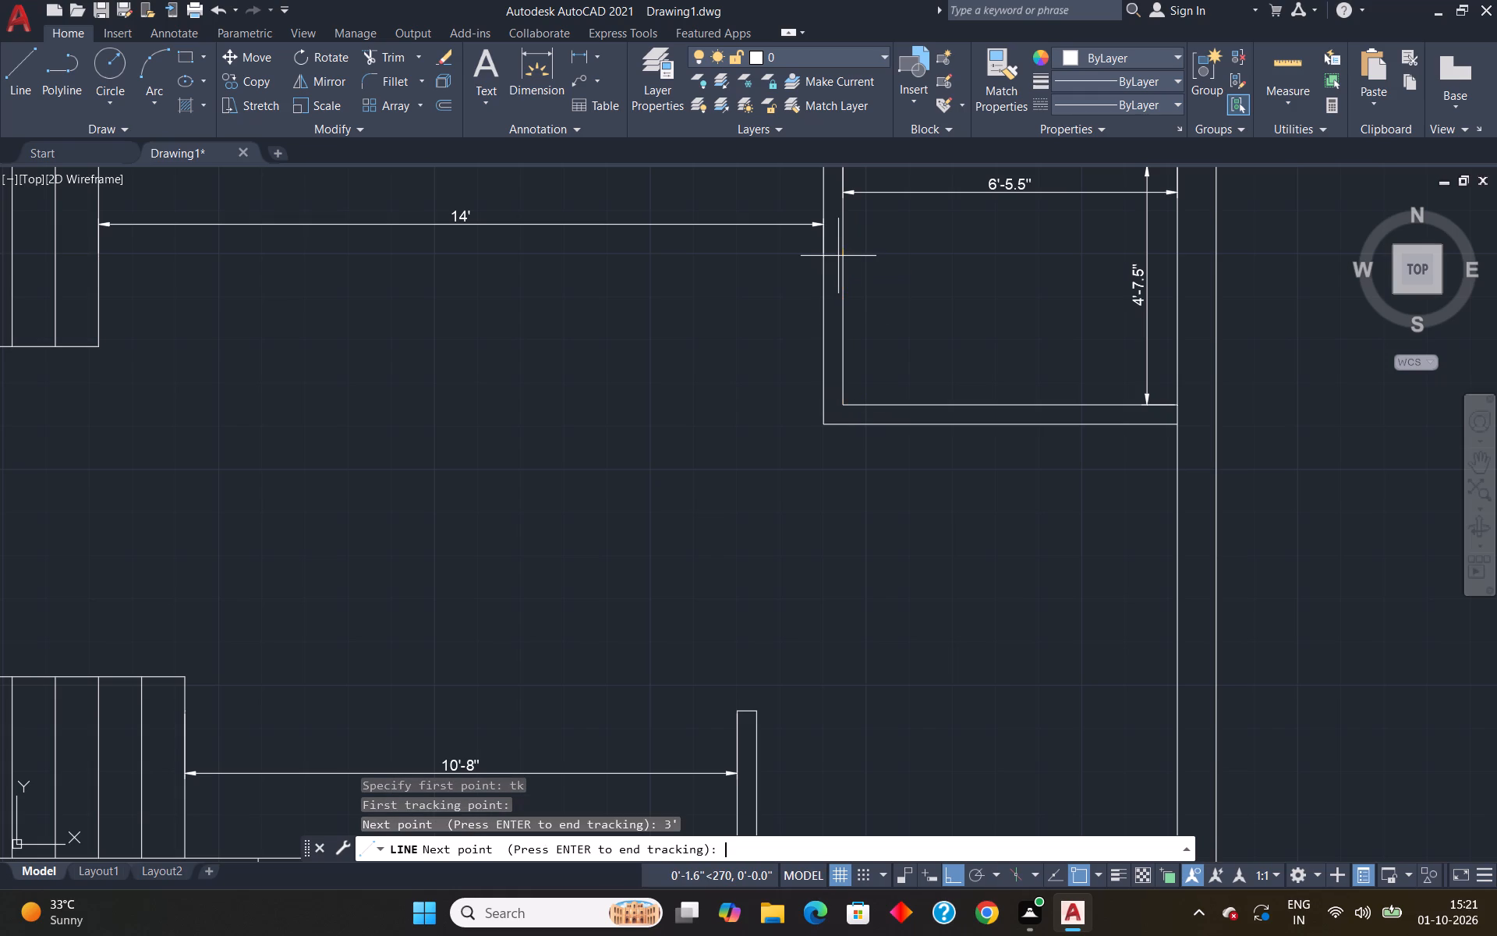
pyautogui.press('Return')
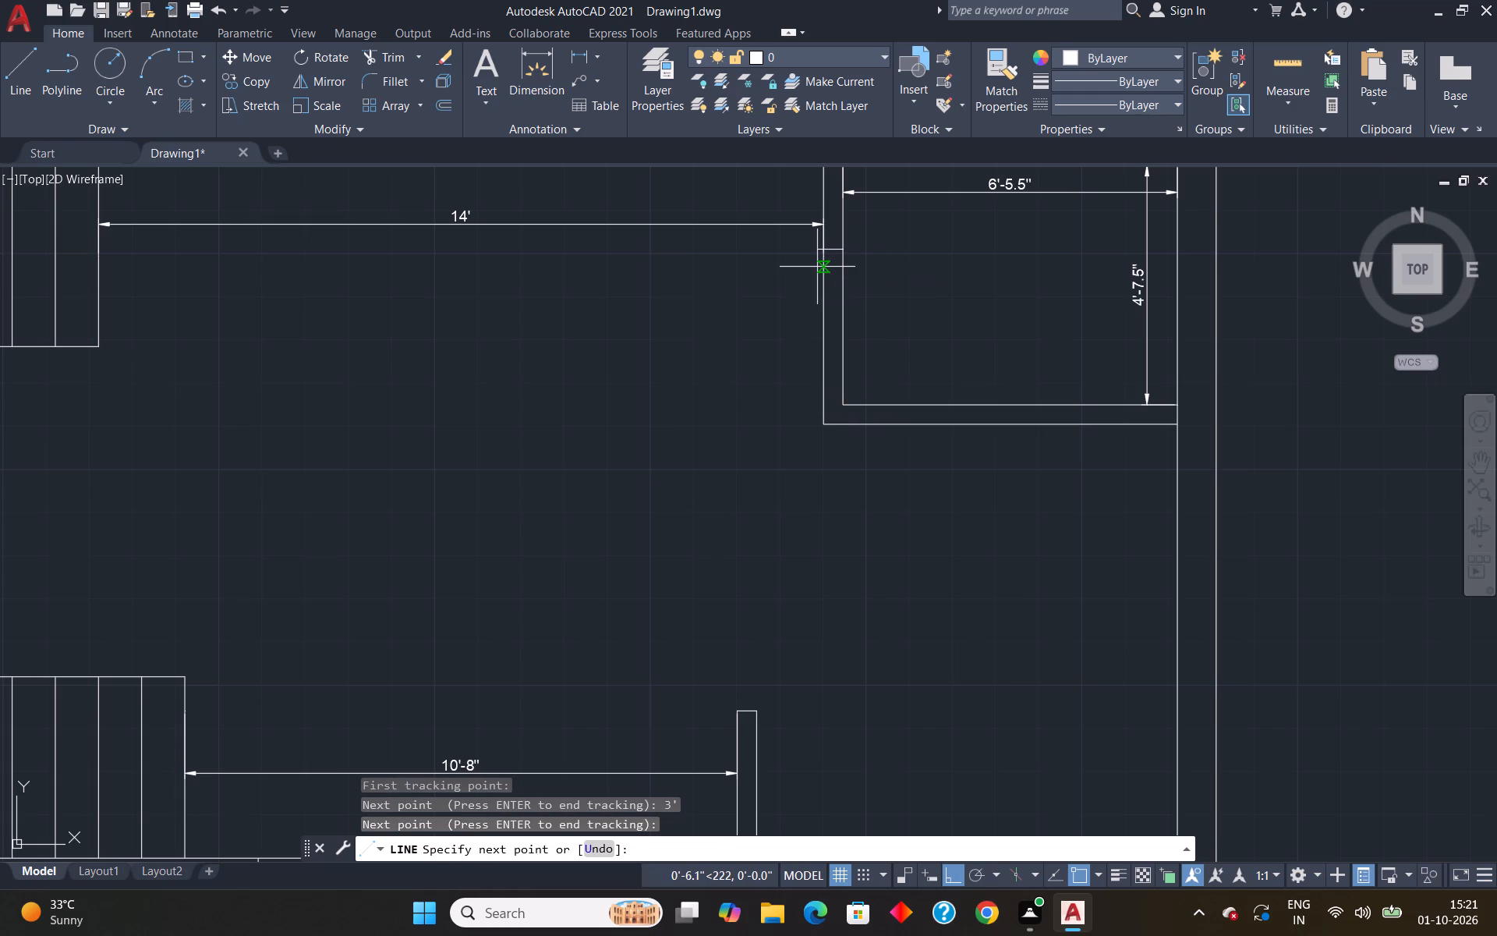
pyautogui.click(825, 246)
pyautogui.press('Escape')
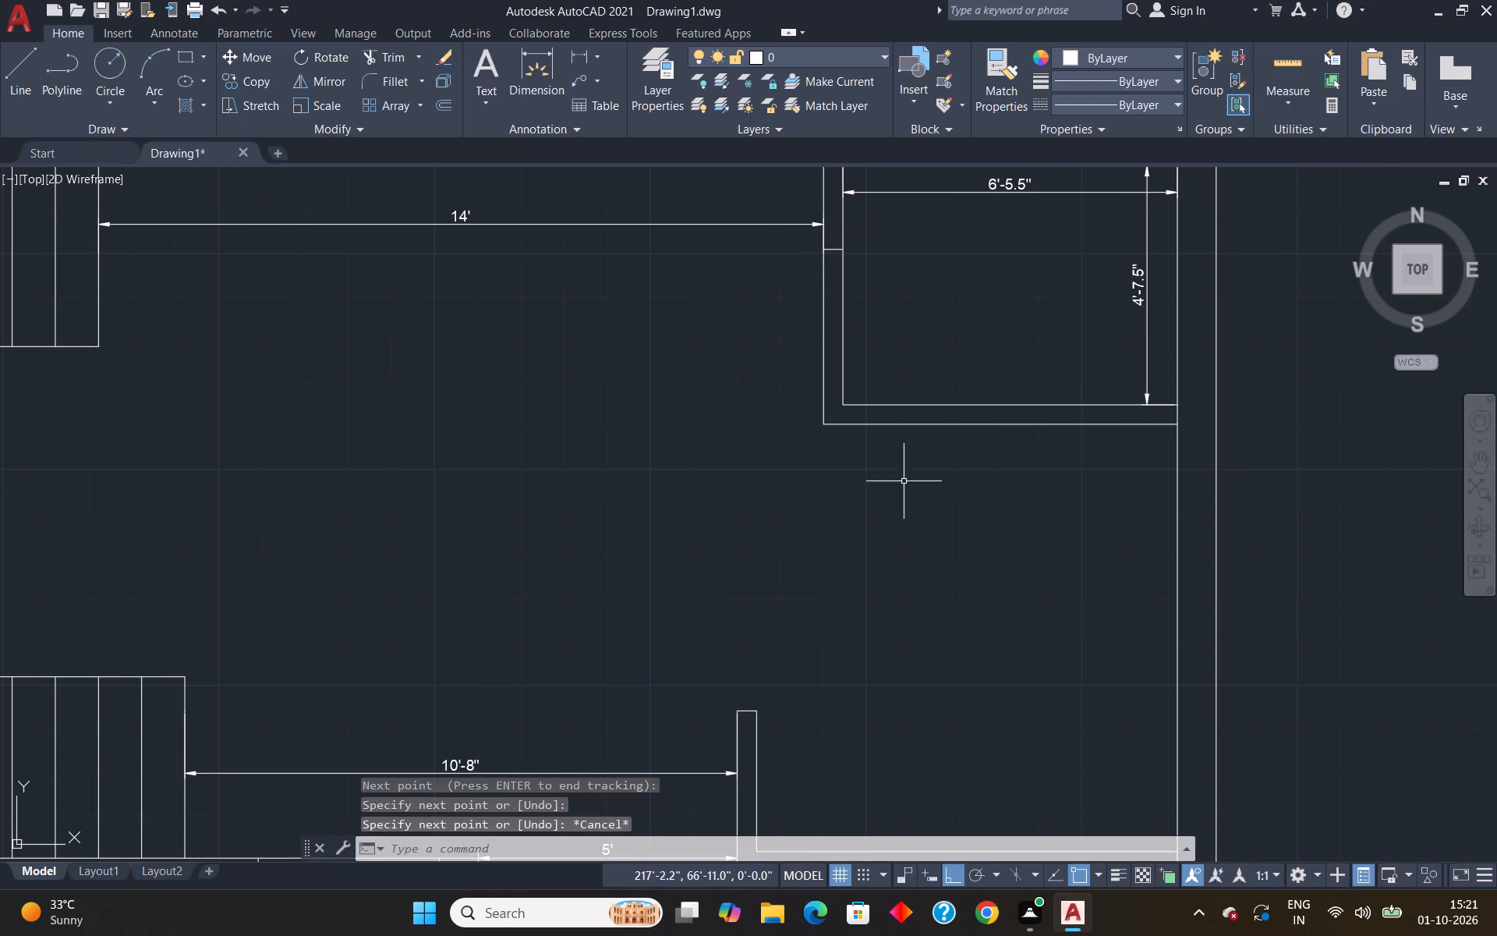
# Trim the inner line of the 6'-5.5" room's left wall between the new cross line and the bottom wall.
pyautogui.write('tr')
pyautogui.press('Return')
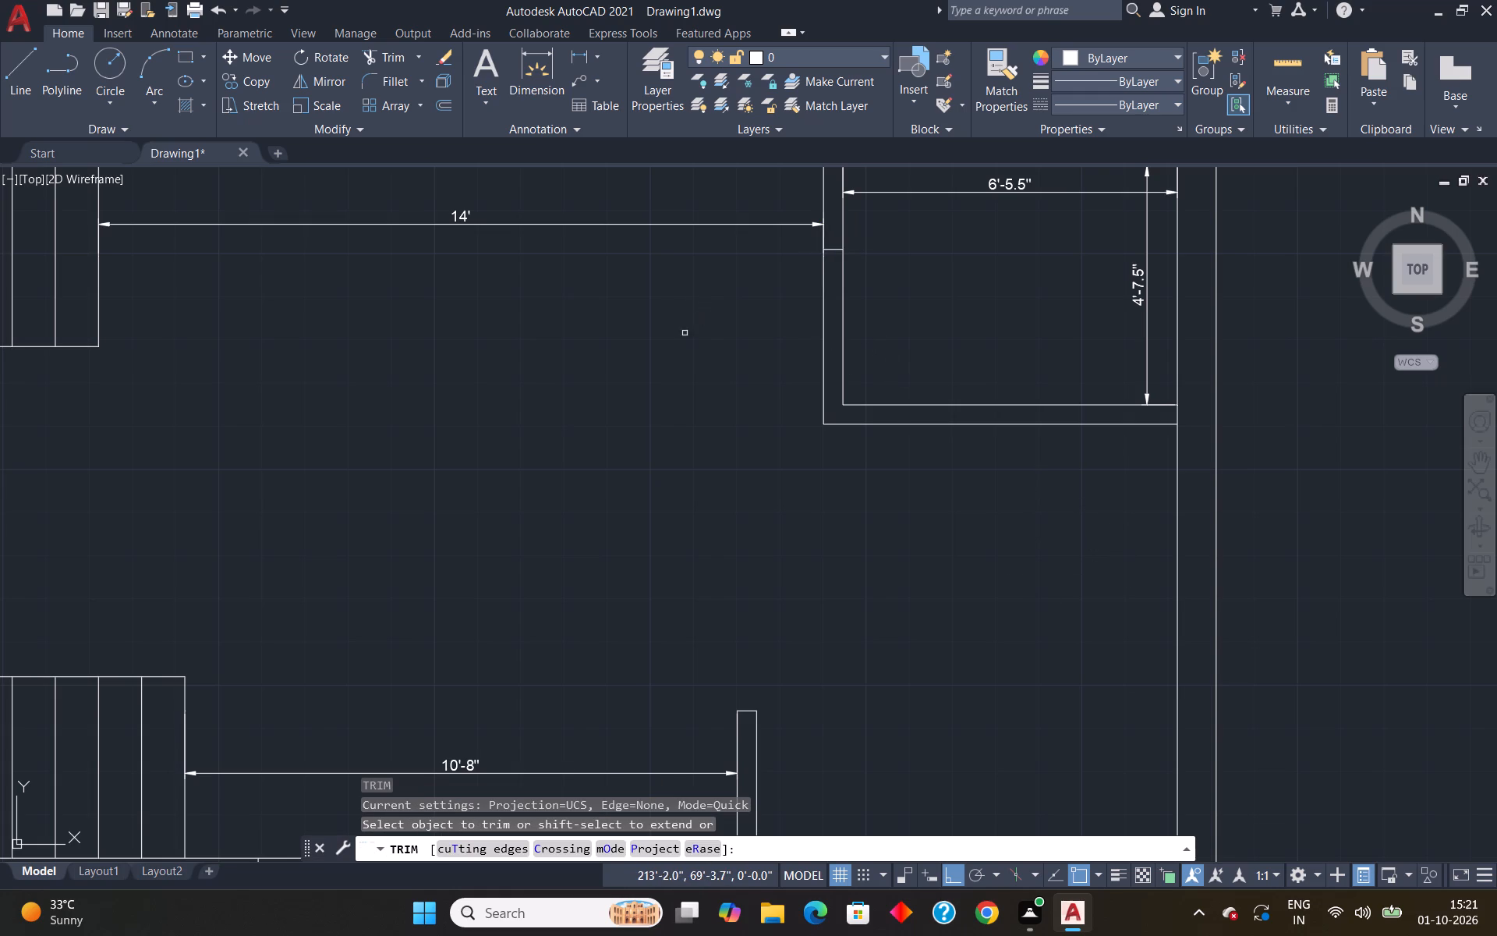
pyautogui.click(844, 332)
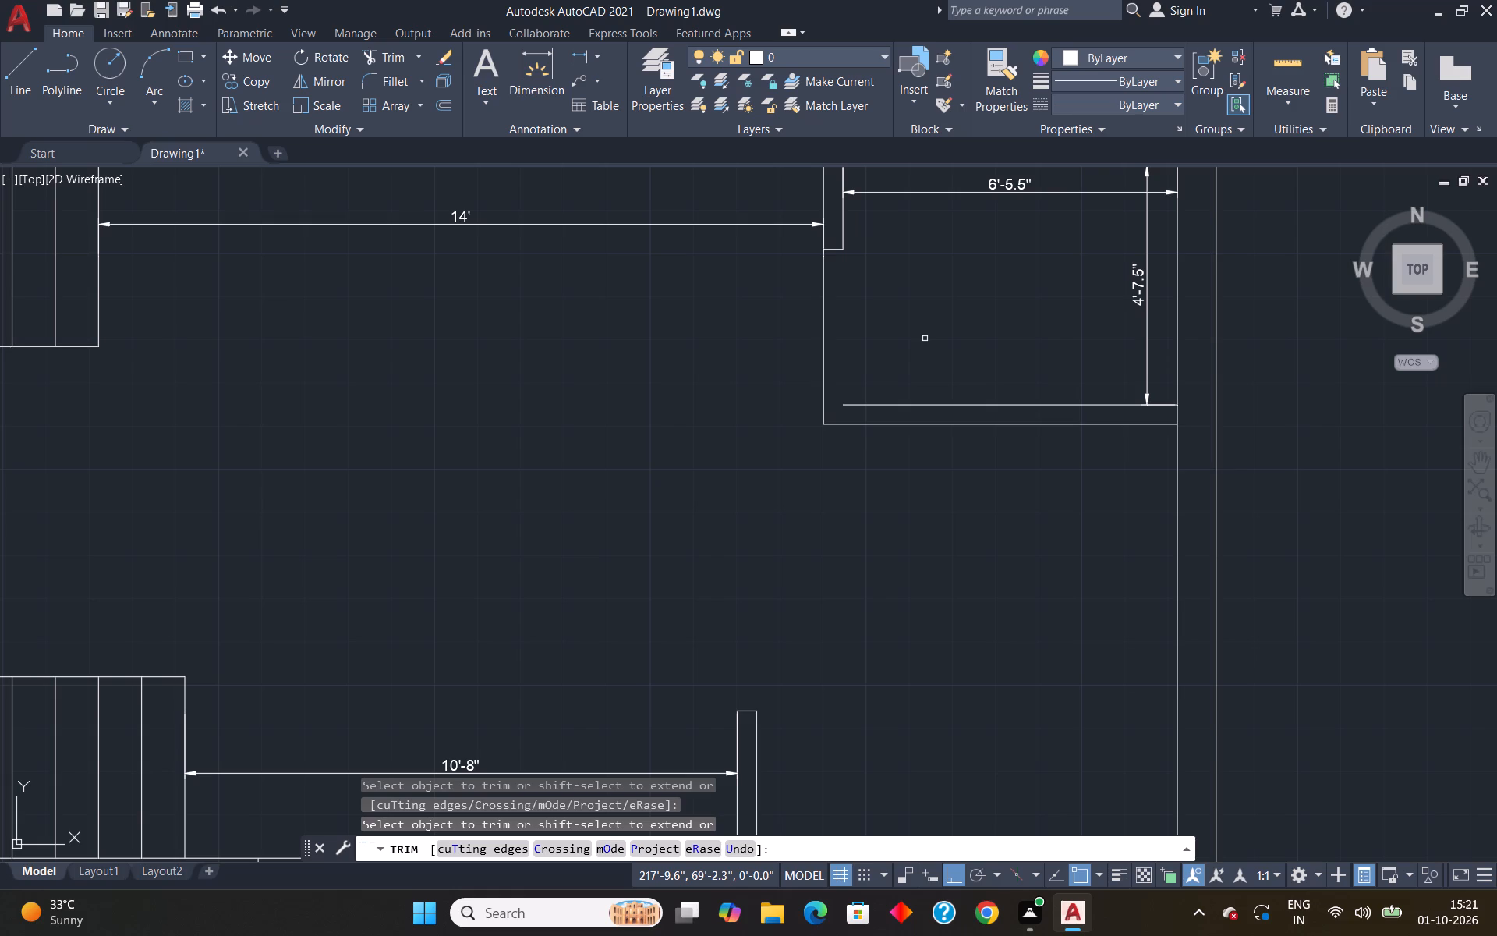
pyautogui.press('Escape')
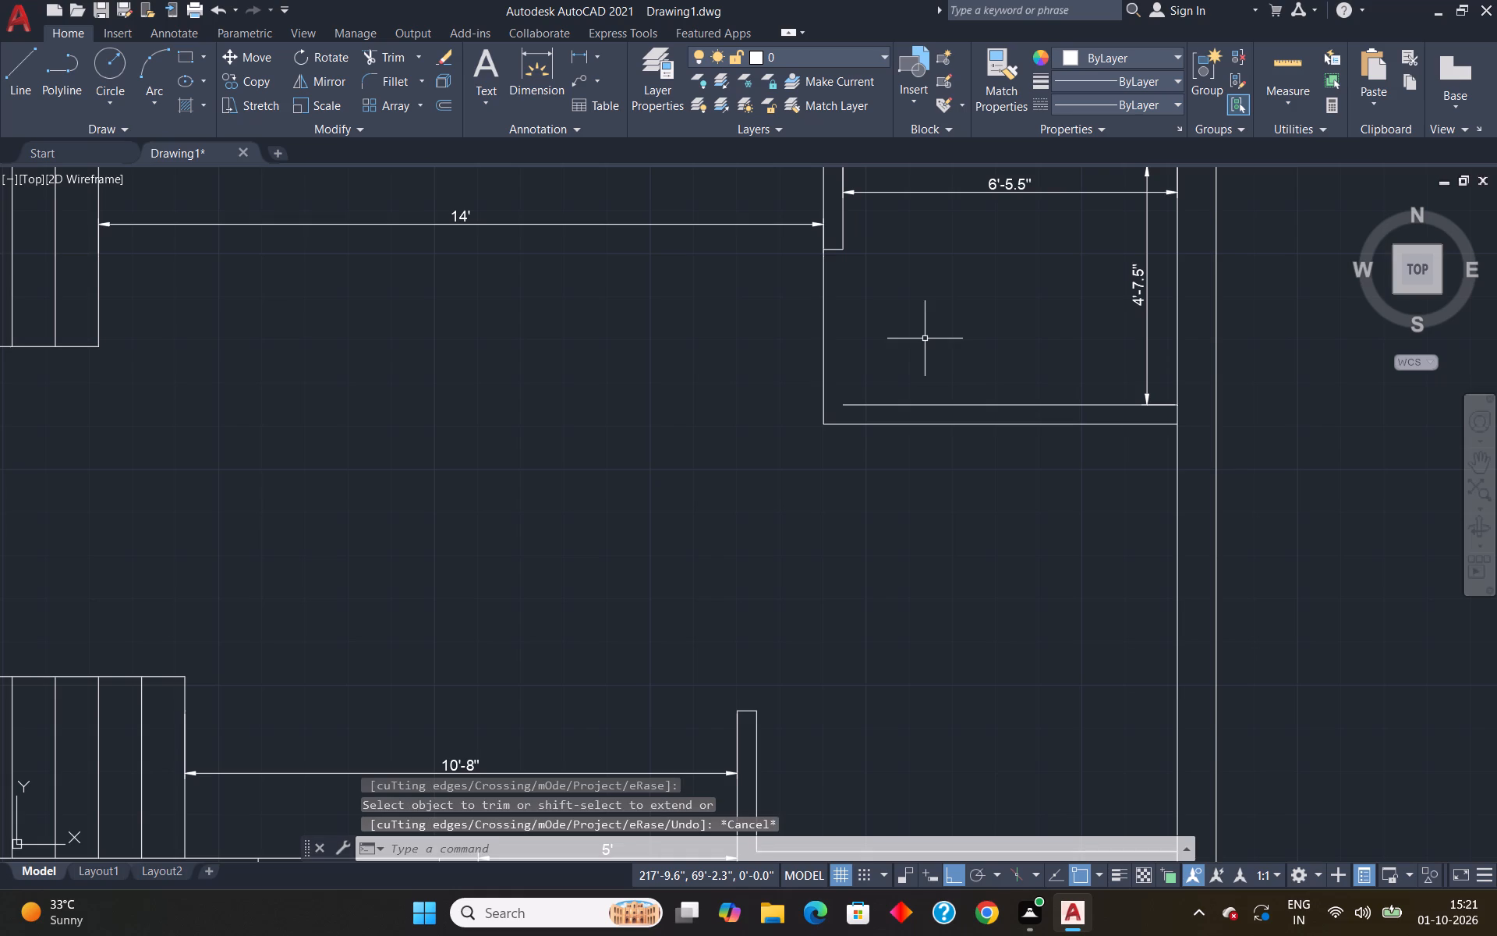
# Extend the inner line of the 6'-5.5" room's bottom wall to the outer line of its left wall.
pyautogui.write('ex')
pyautogui.press('Return')
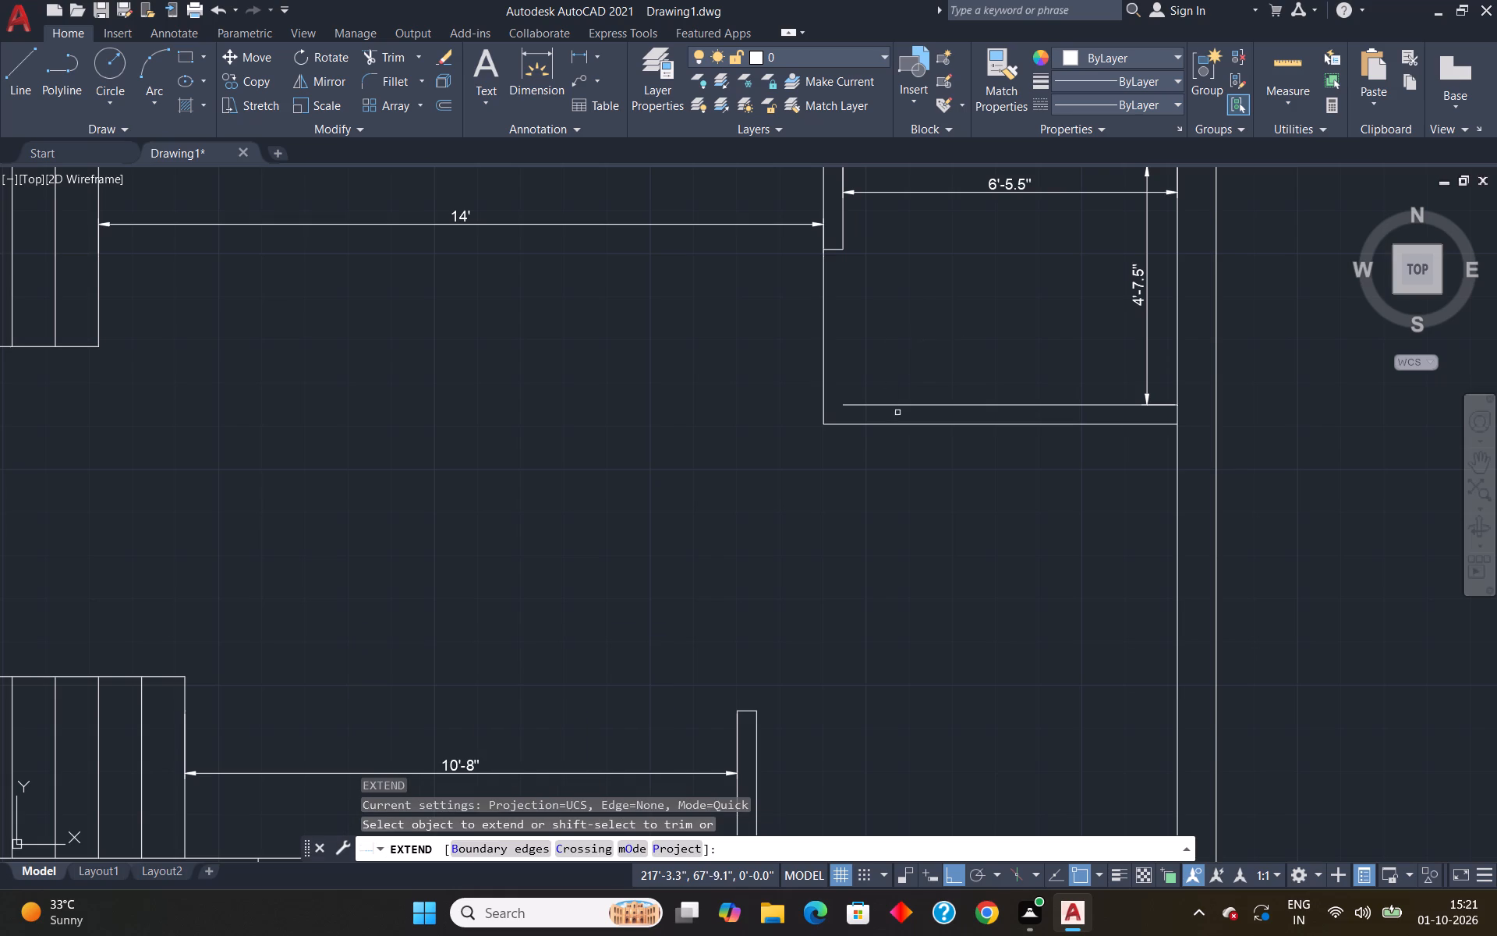
pyautogui.click(881, 406)
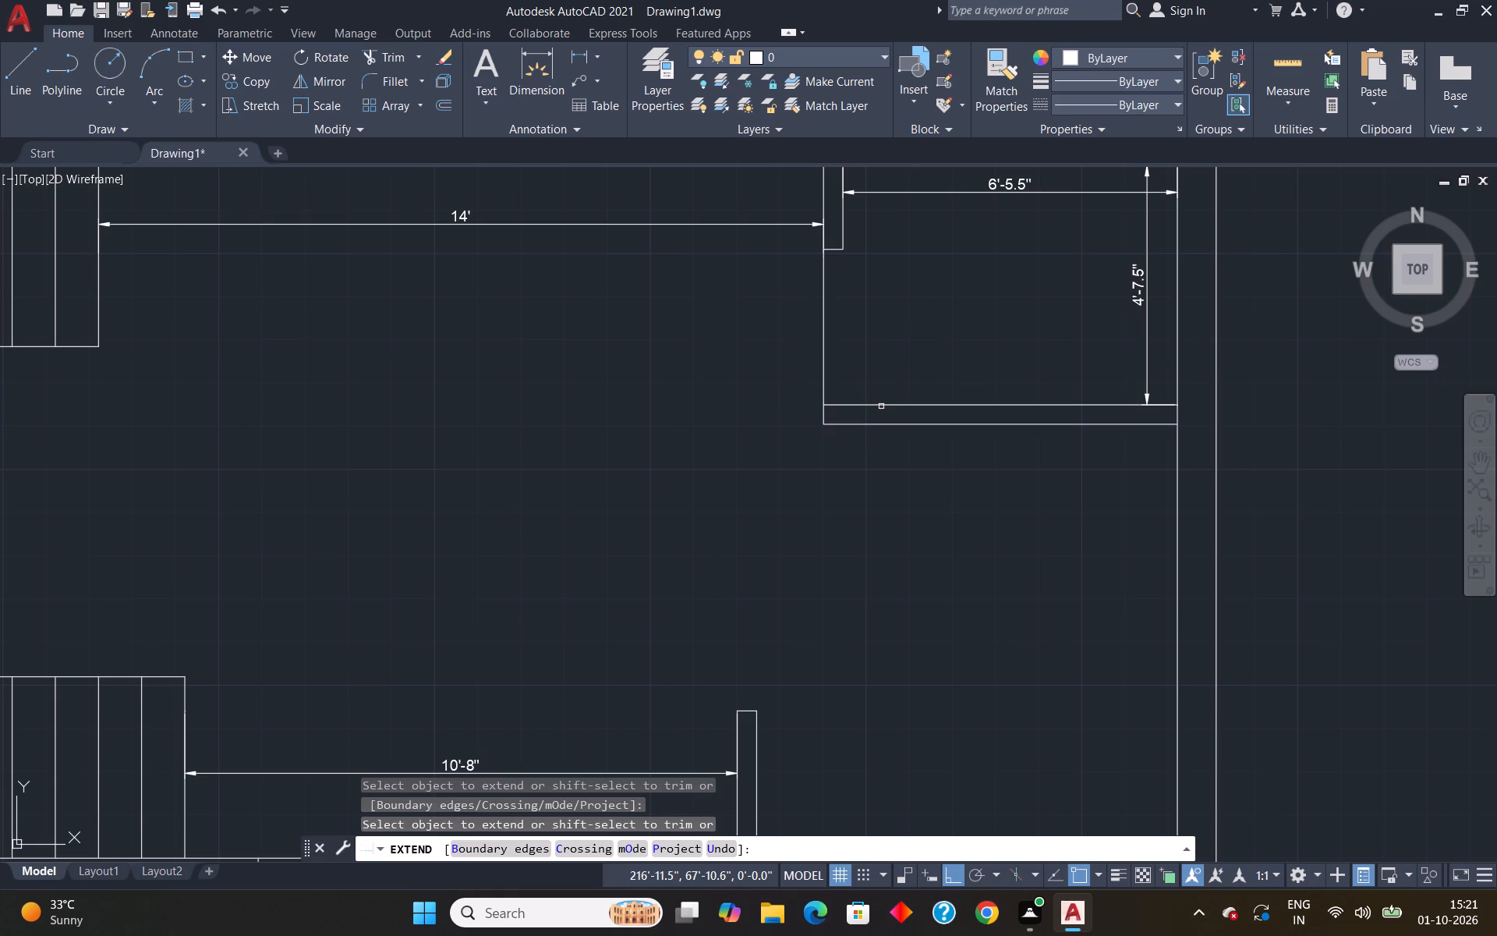
pyautogui.press('Escape')
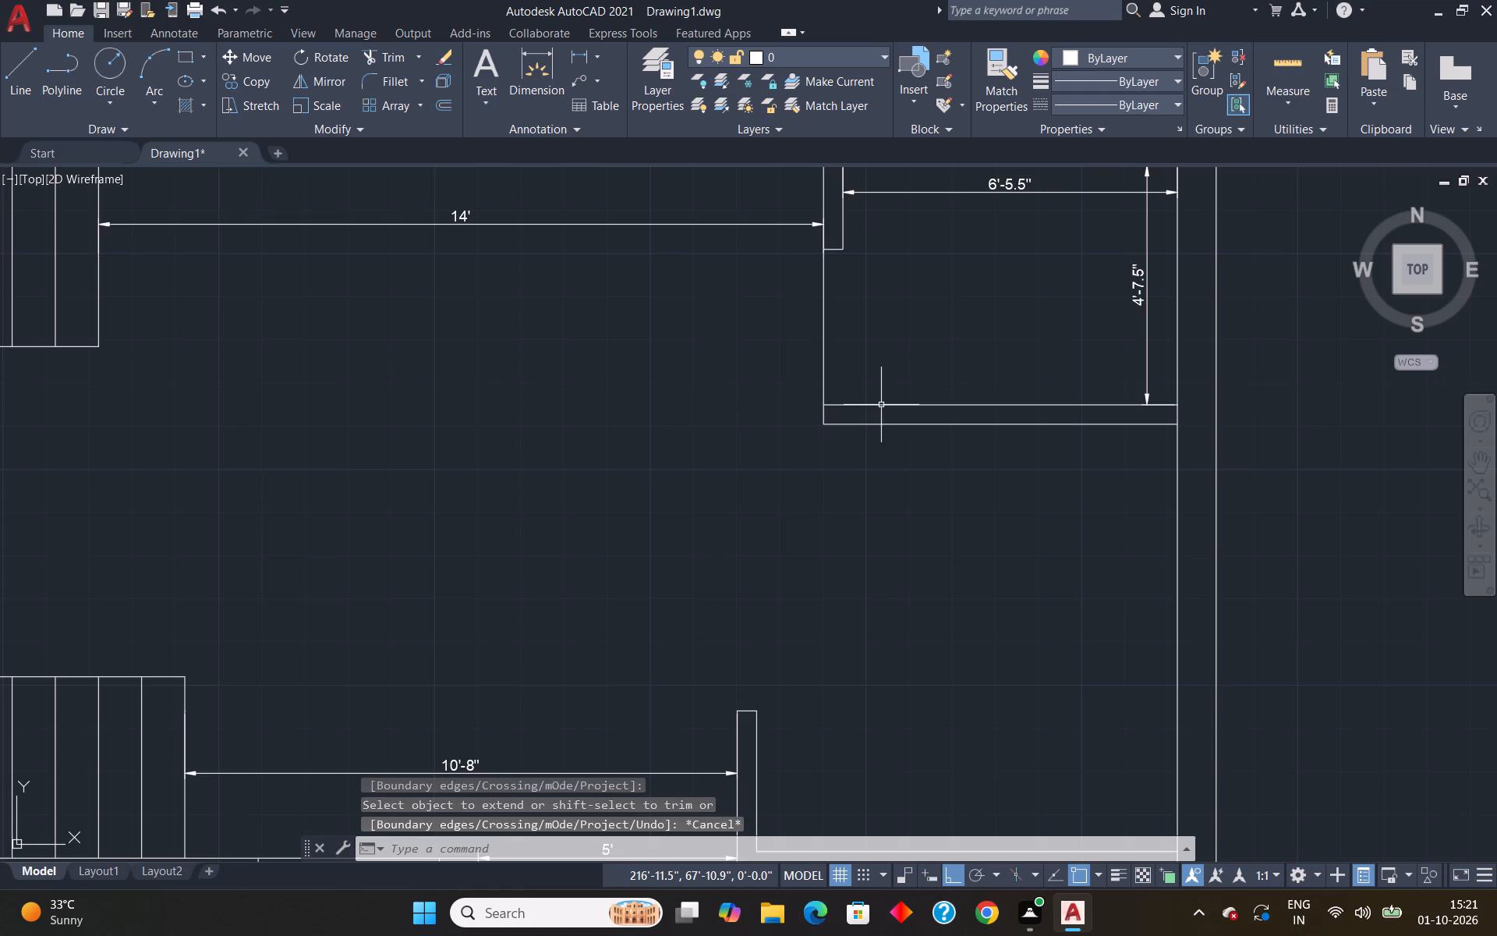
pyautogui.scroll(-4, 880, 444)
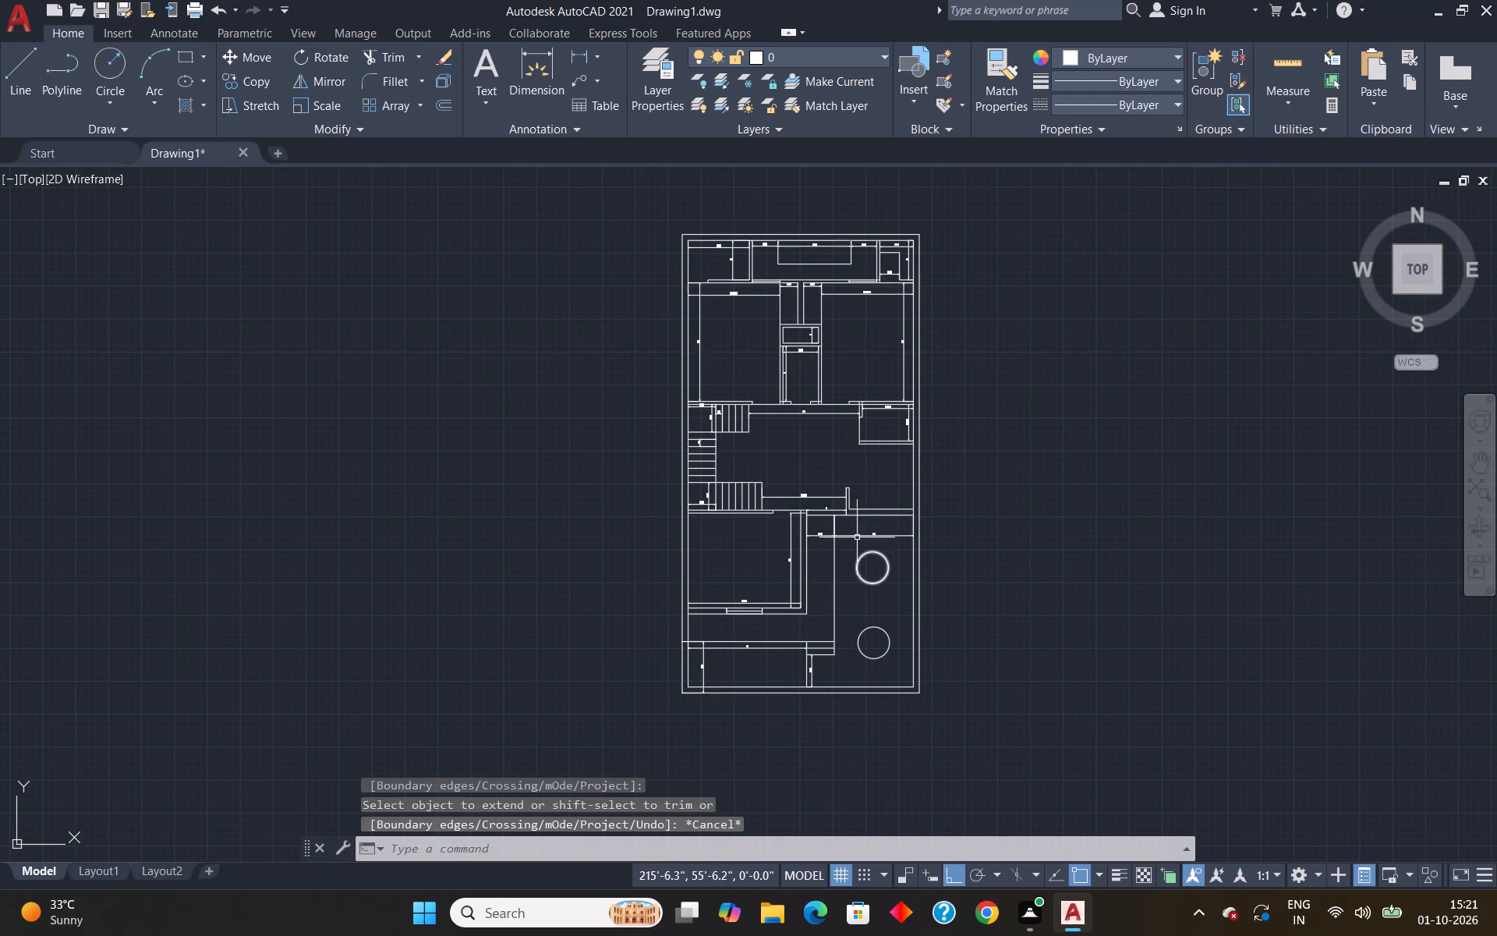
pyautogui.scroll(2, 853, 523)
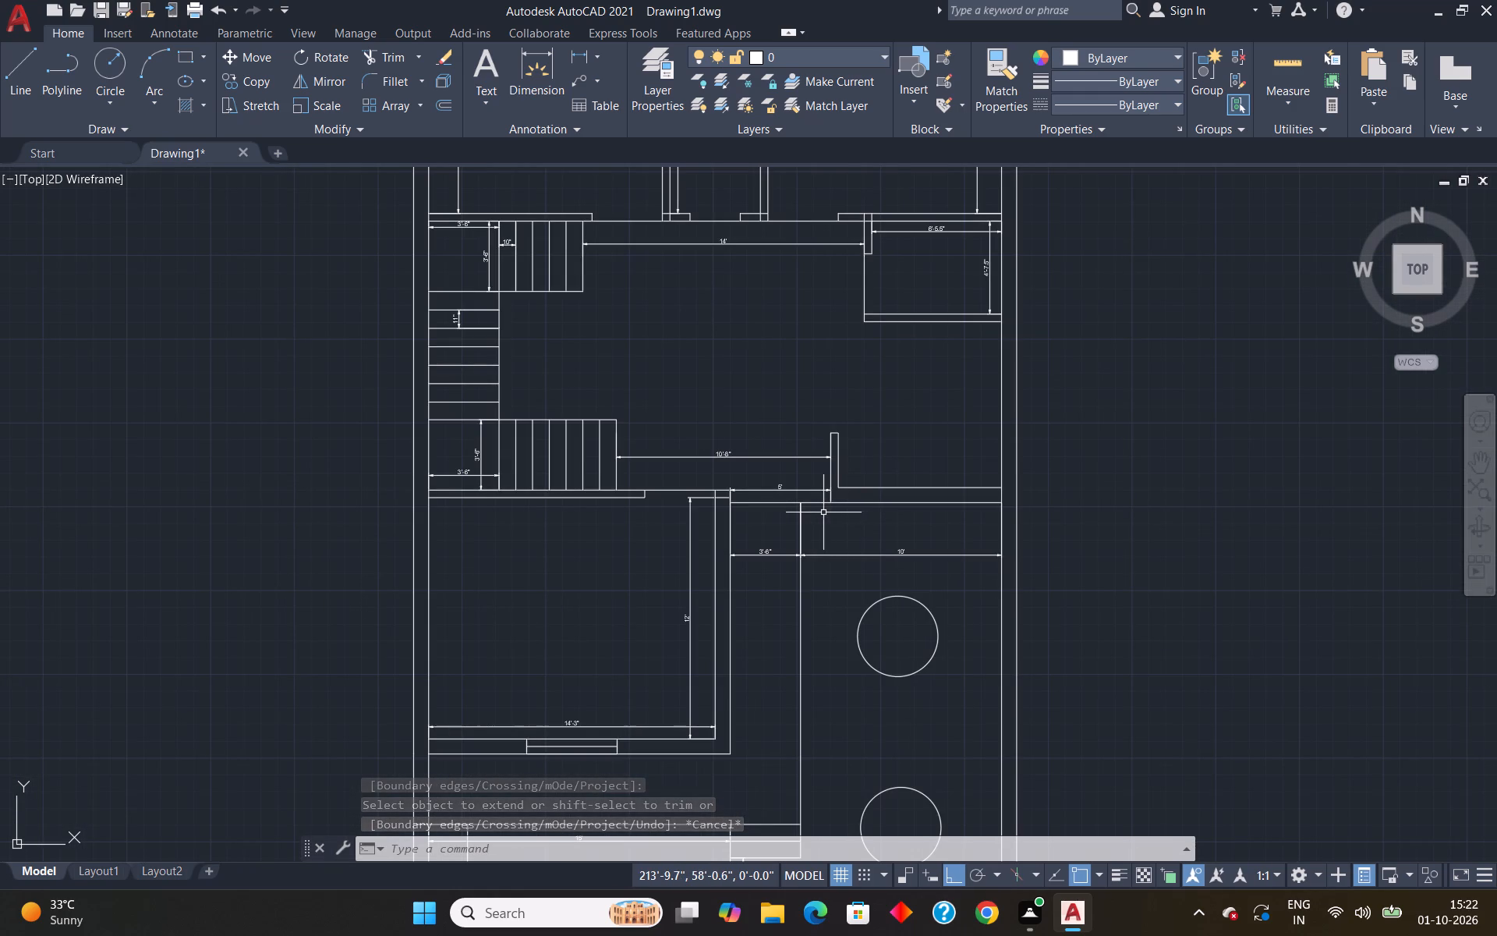
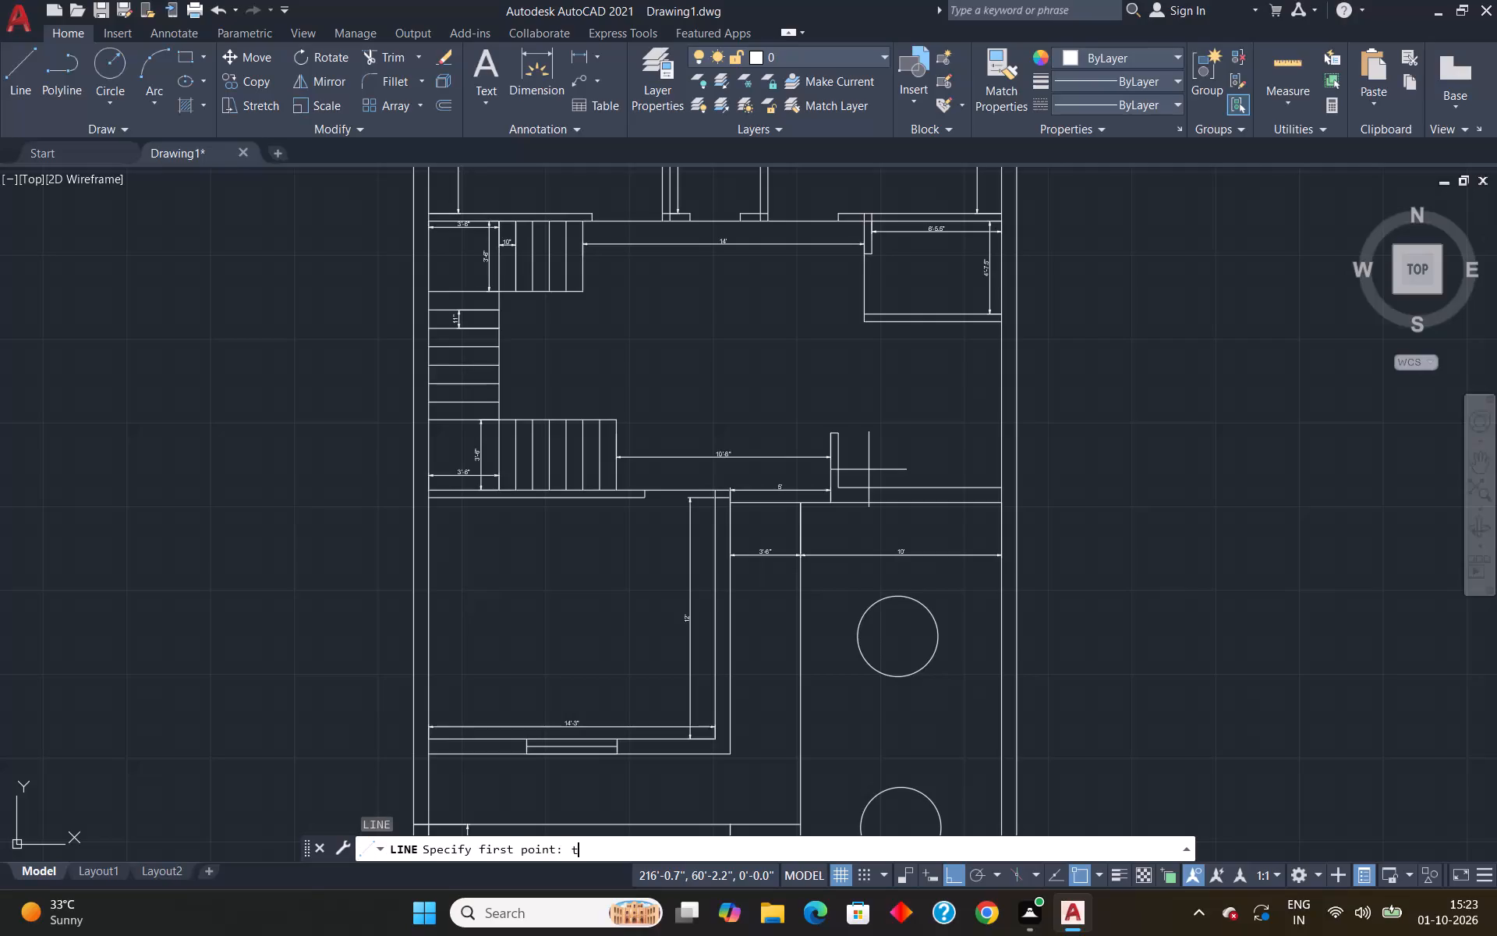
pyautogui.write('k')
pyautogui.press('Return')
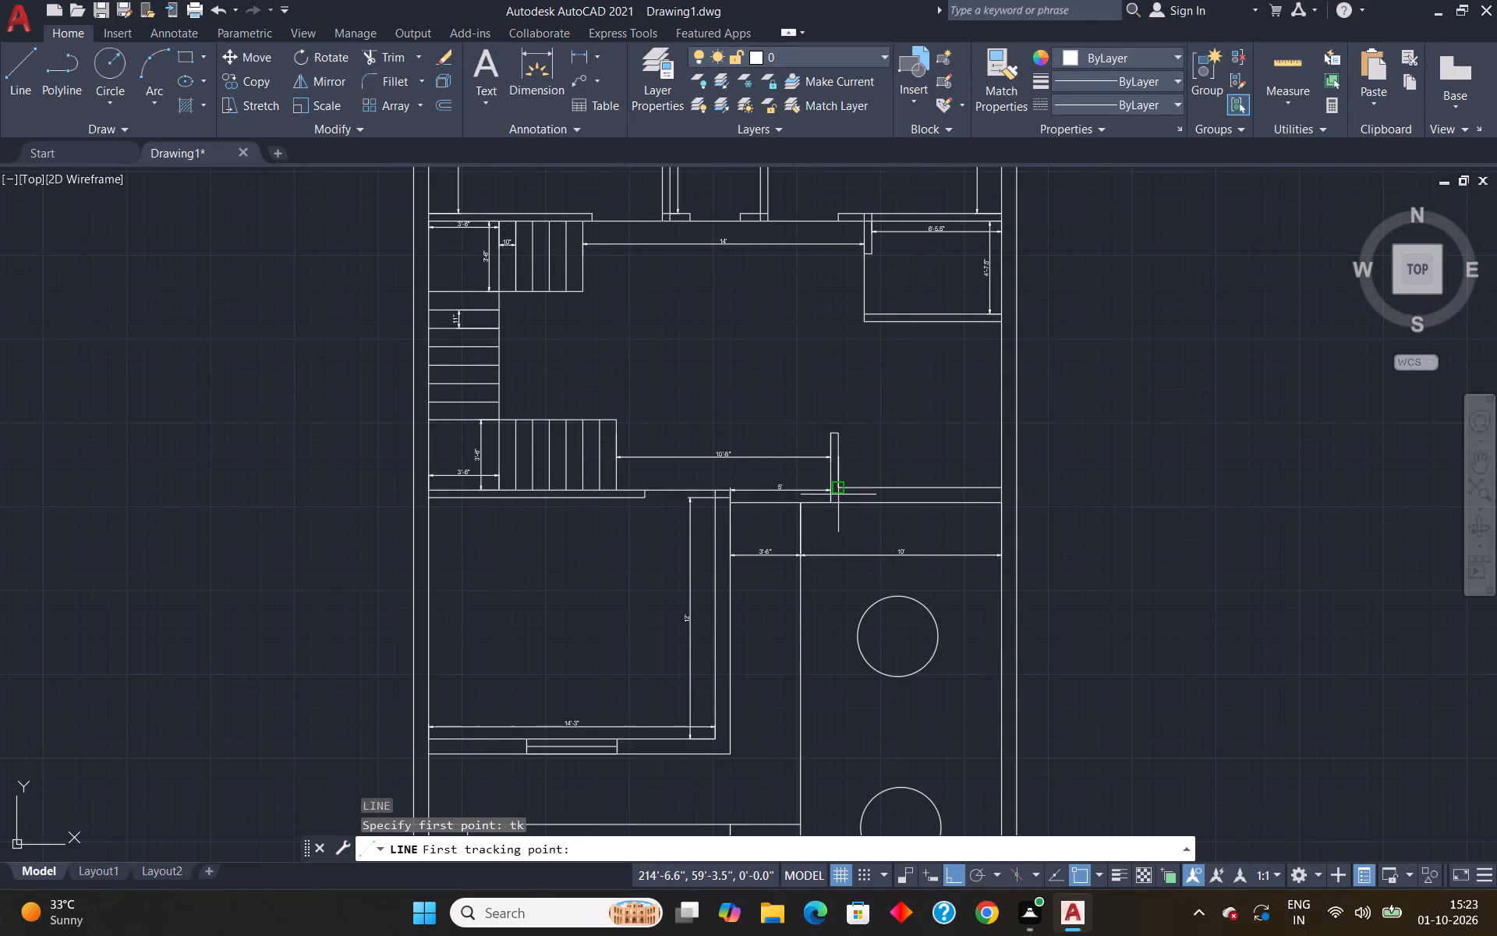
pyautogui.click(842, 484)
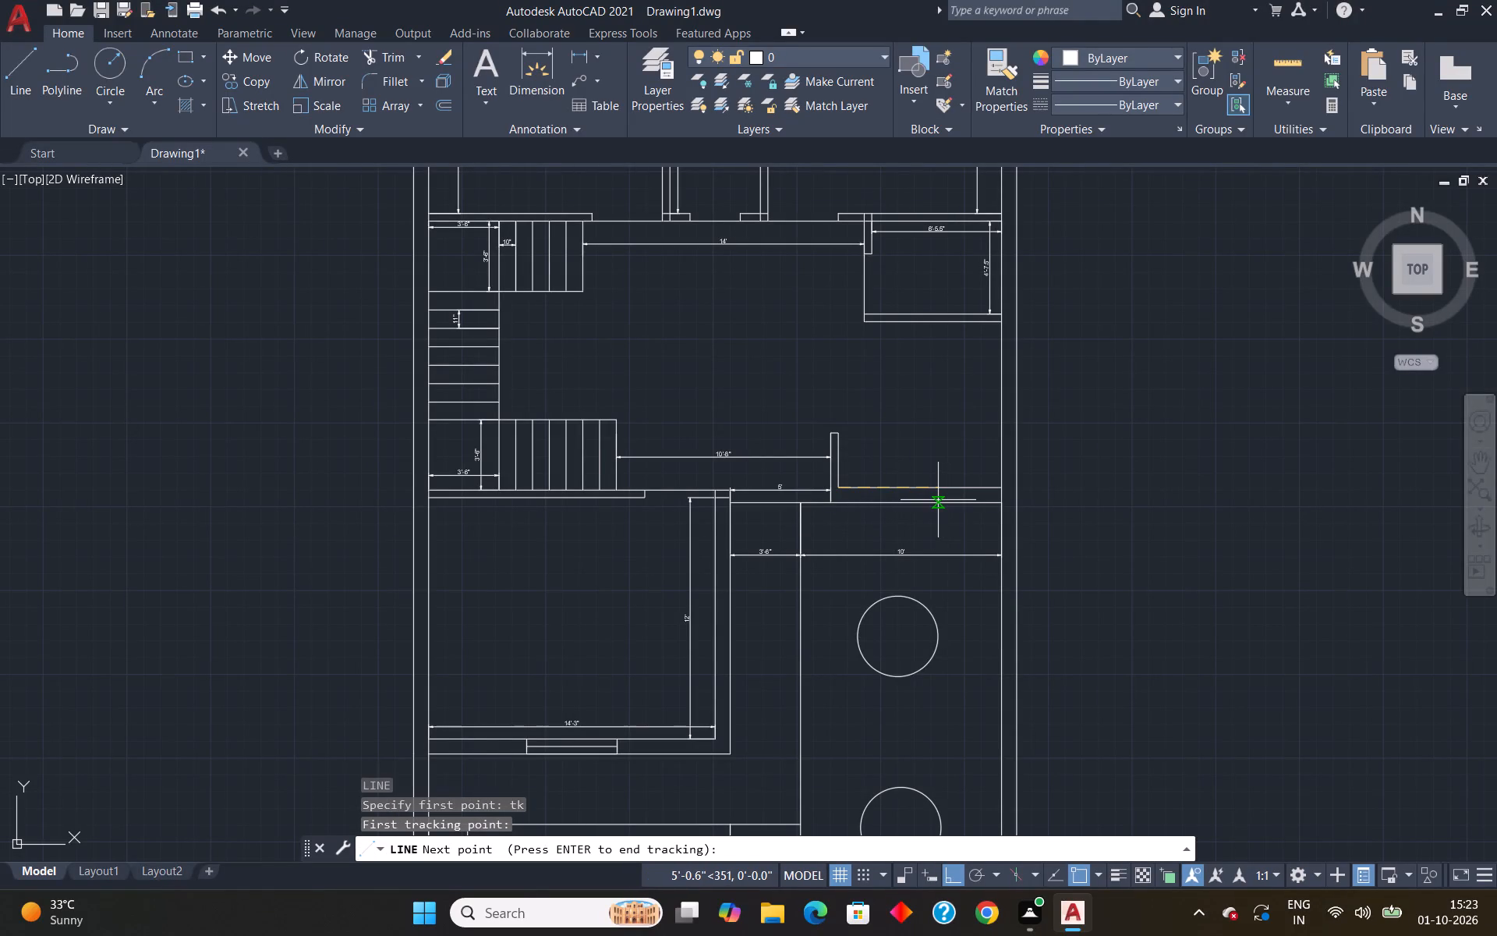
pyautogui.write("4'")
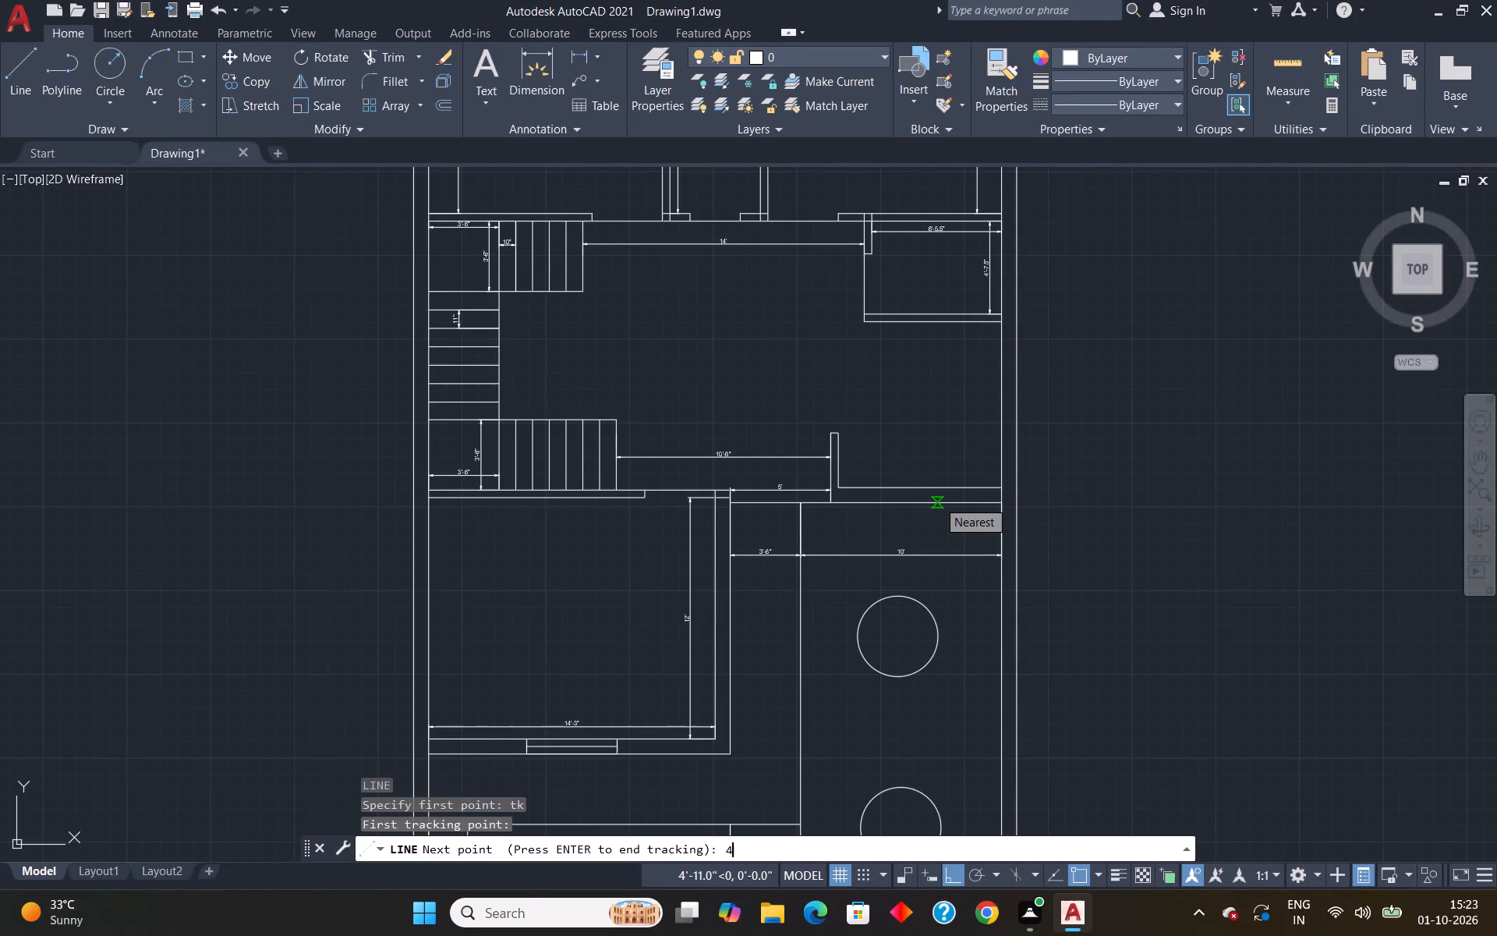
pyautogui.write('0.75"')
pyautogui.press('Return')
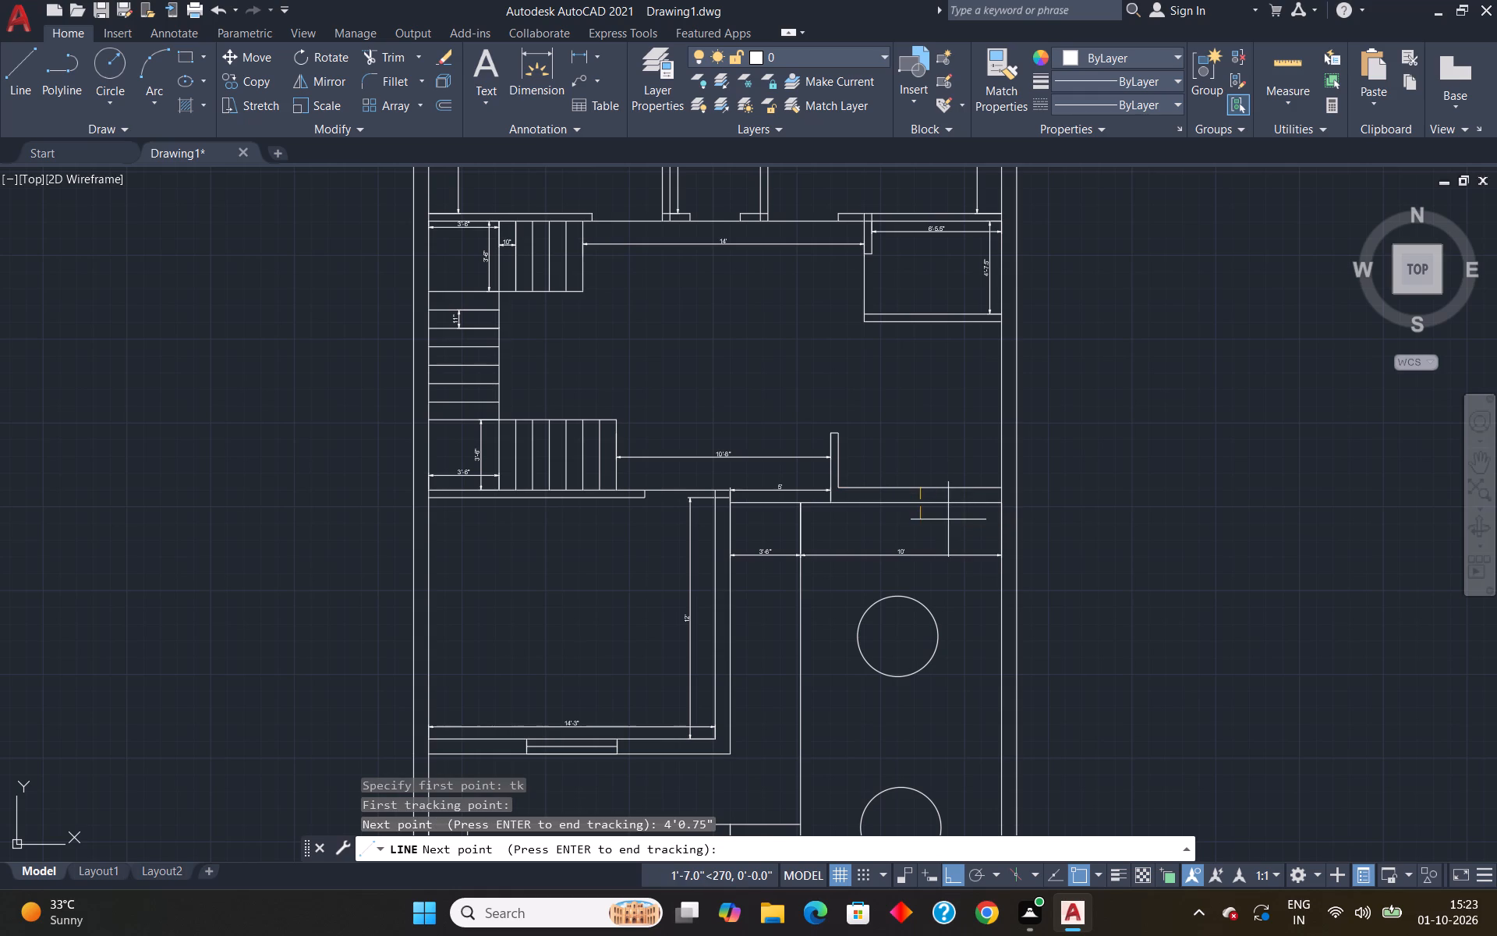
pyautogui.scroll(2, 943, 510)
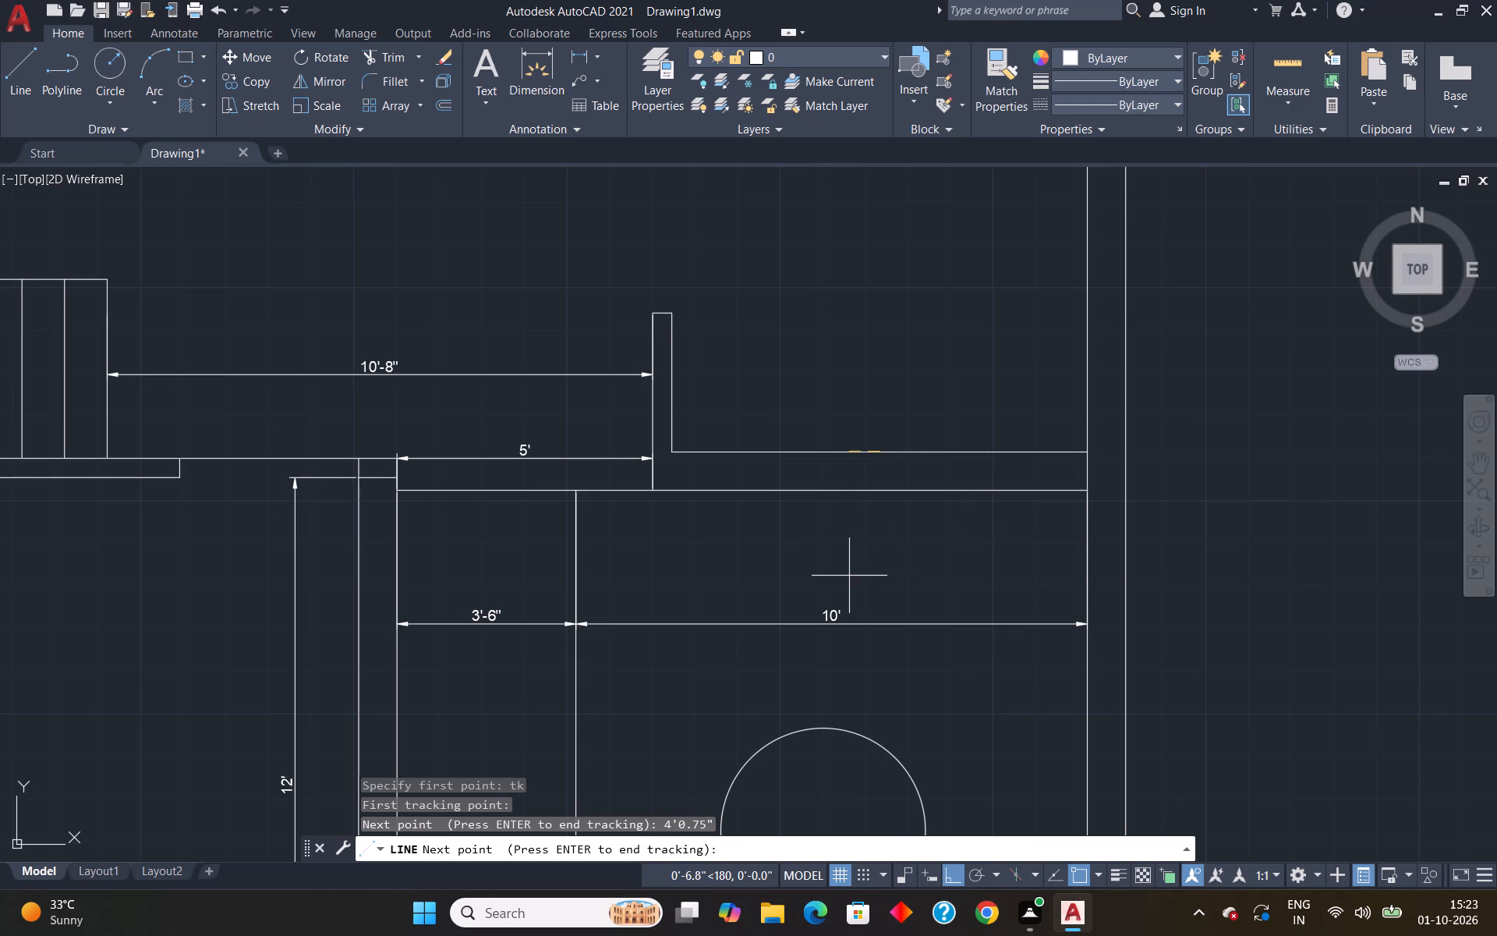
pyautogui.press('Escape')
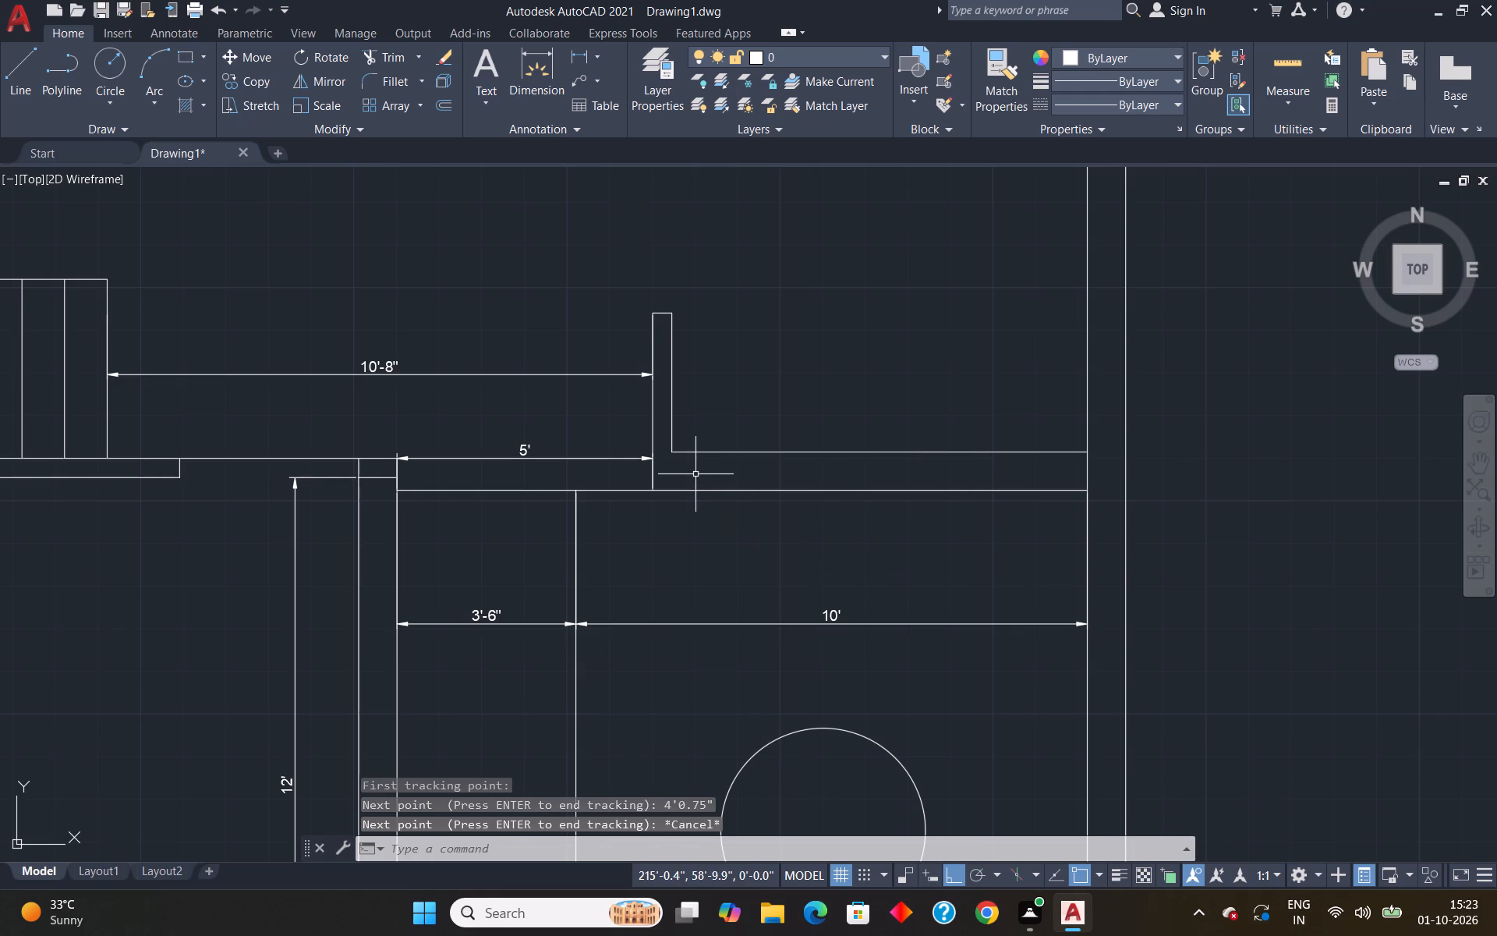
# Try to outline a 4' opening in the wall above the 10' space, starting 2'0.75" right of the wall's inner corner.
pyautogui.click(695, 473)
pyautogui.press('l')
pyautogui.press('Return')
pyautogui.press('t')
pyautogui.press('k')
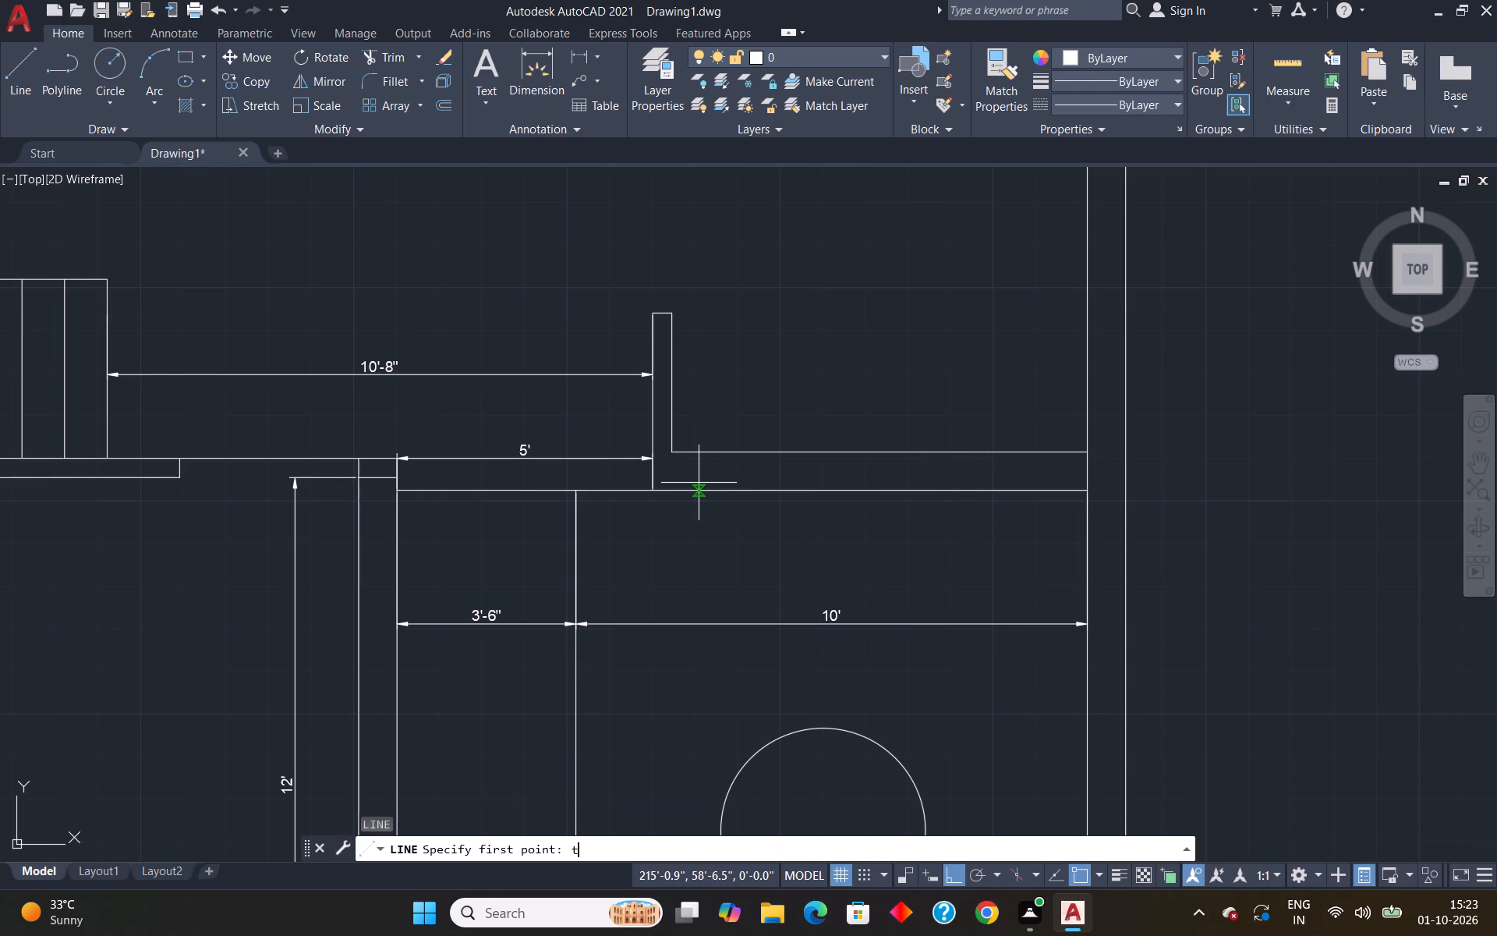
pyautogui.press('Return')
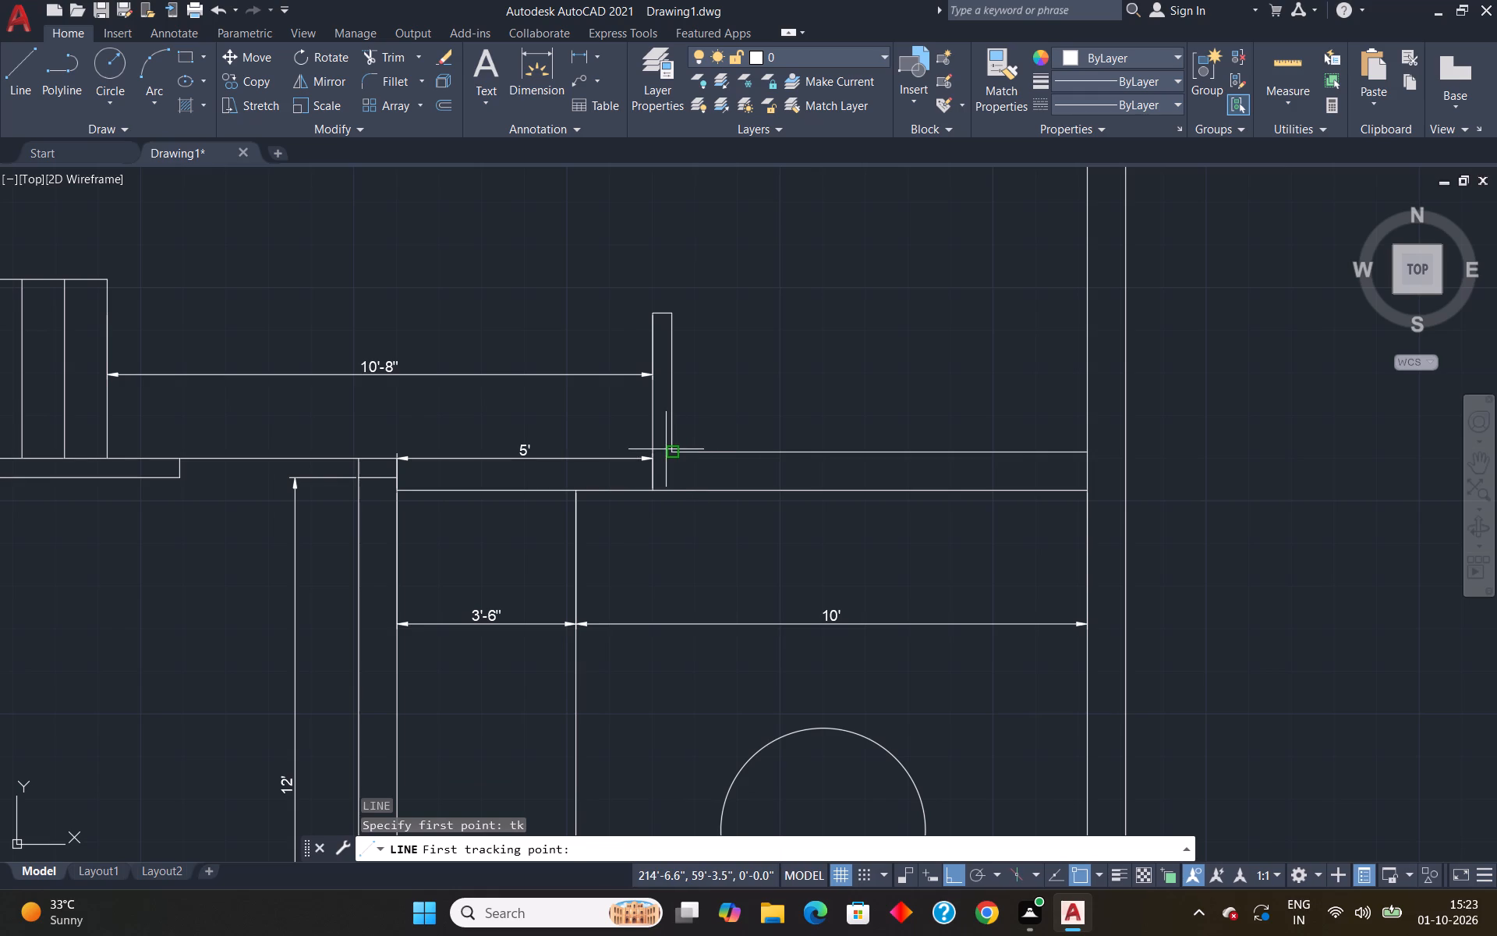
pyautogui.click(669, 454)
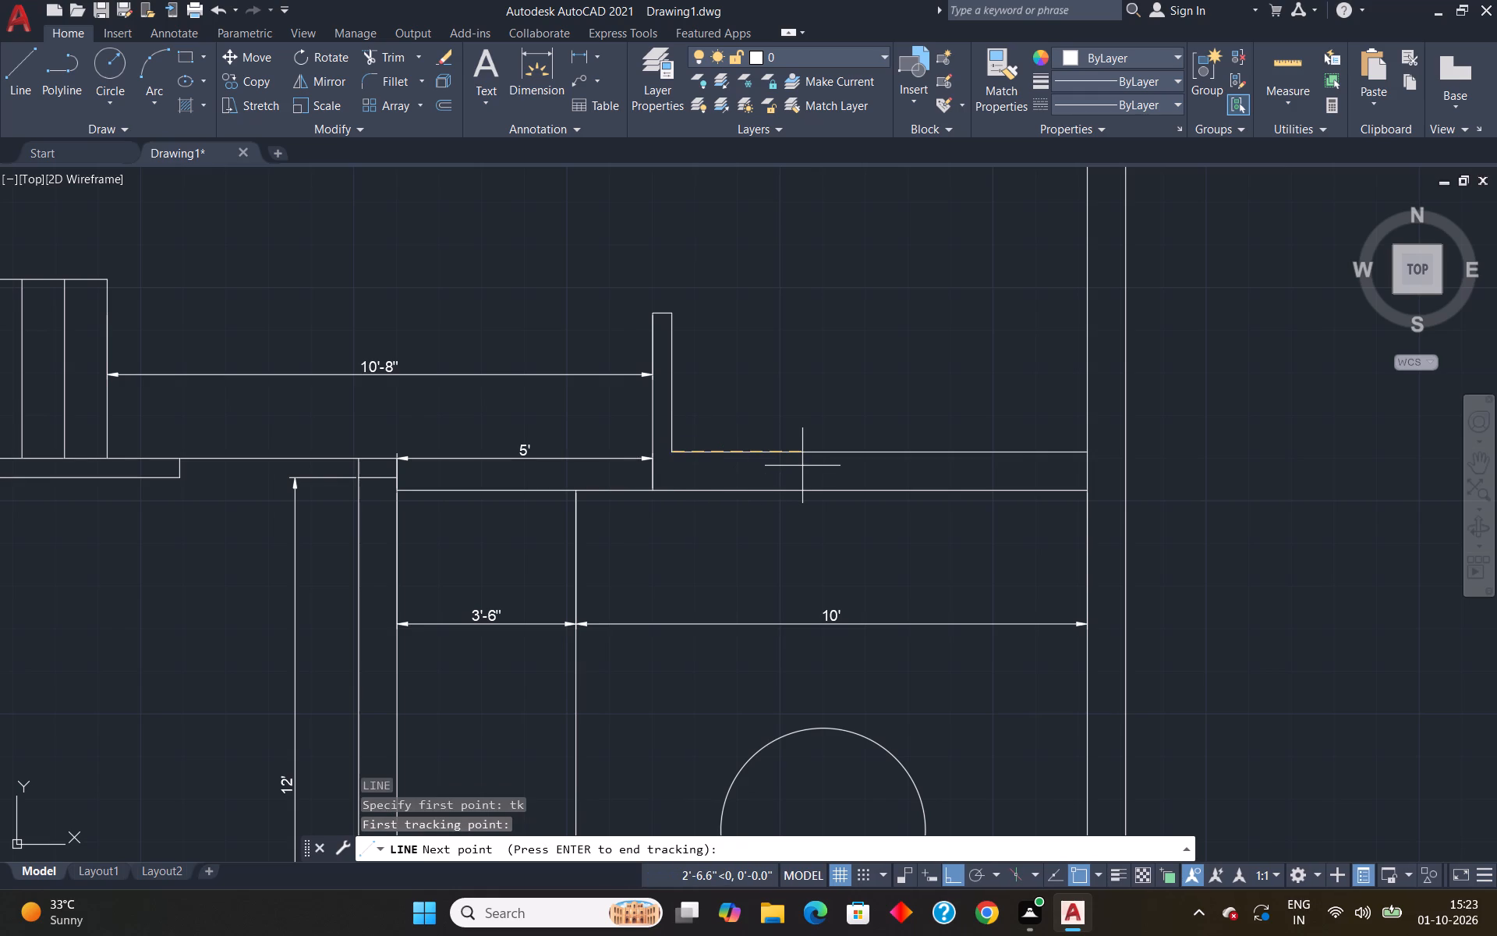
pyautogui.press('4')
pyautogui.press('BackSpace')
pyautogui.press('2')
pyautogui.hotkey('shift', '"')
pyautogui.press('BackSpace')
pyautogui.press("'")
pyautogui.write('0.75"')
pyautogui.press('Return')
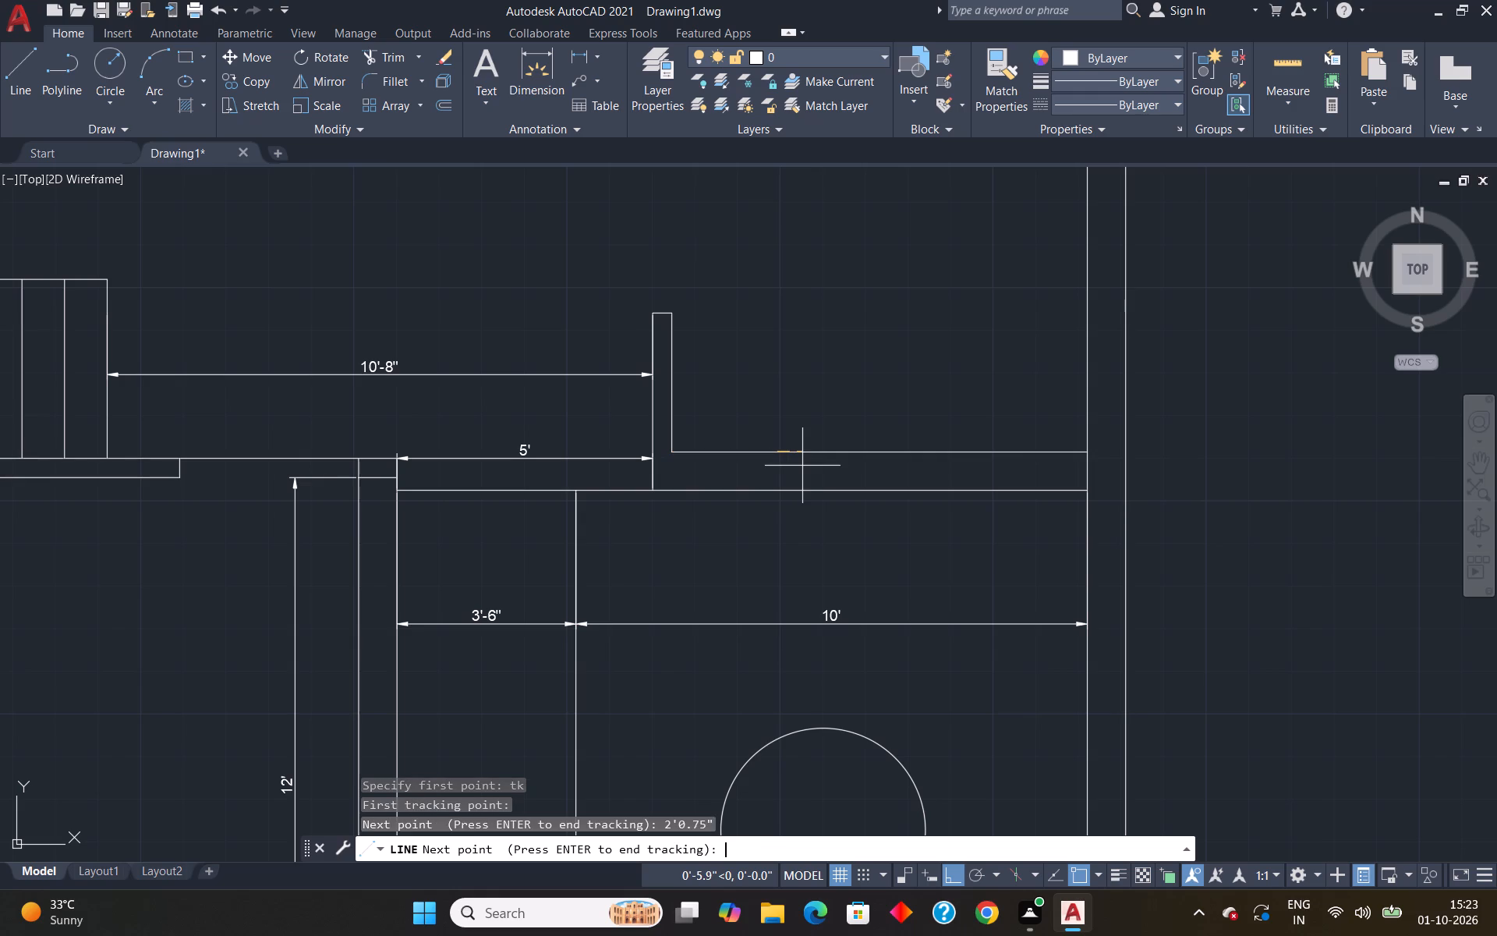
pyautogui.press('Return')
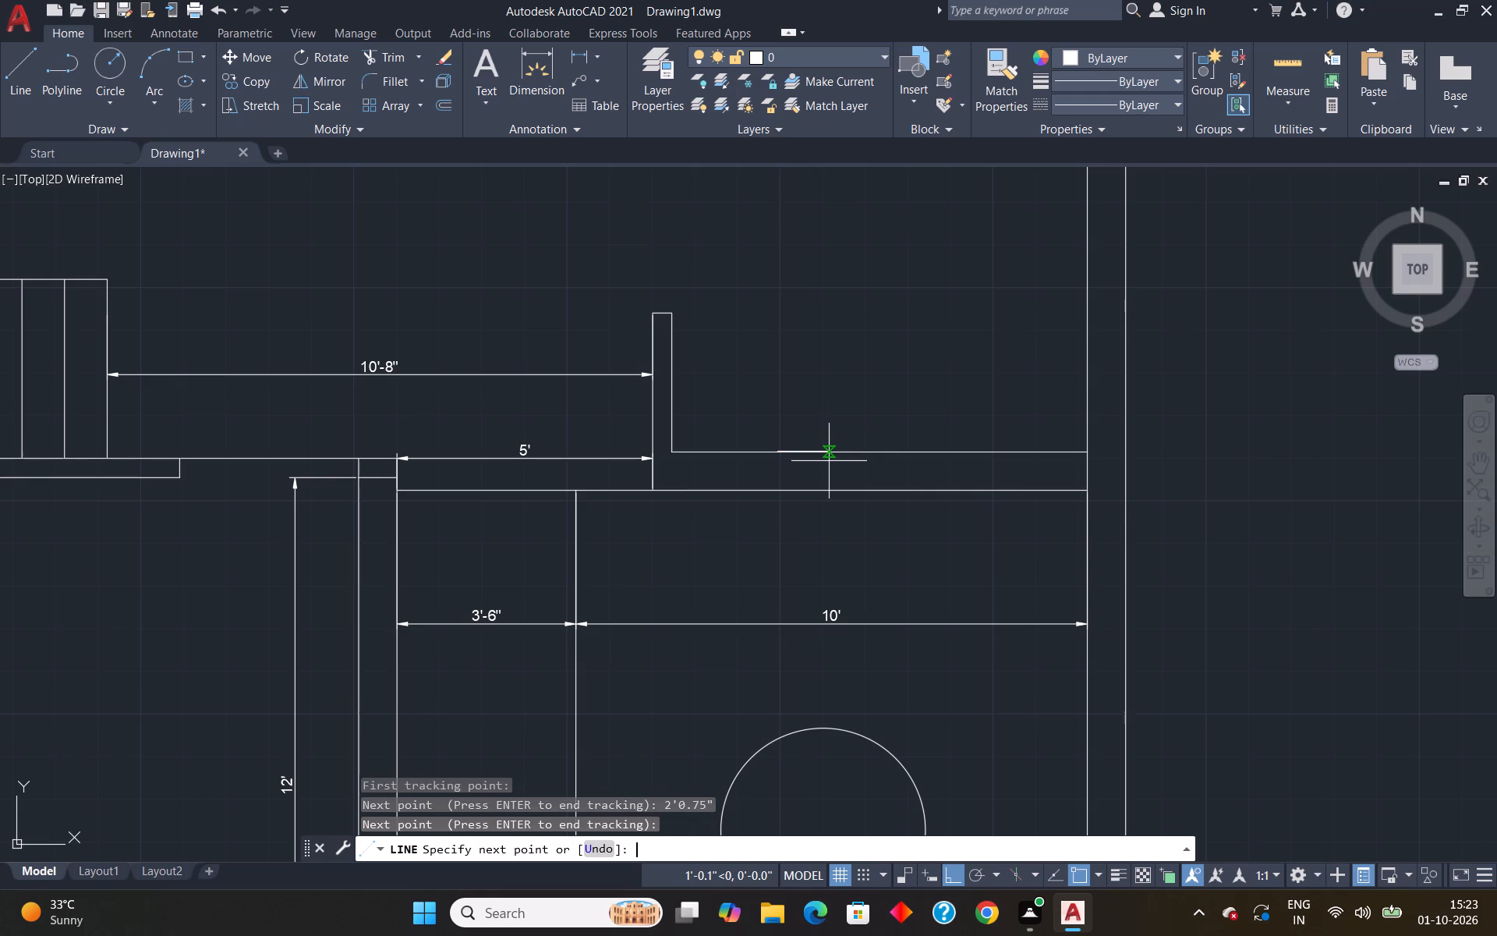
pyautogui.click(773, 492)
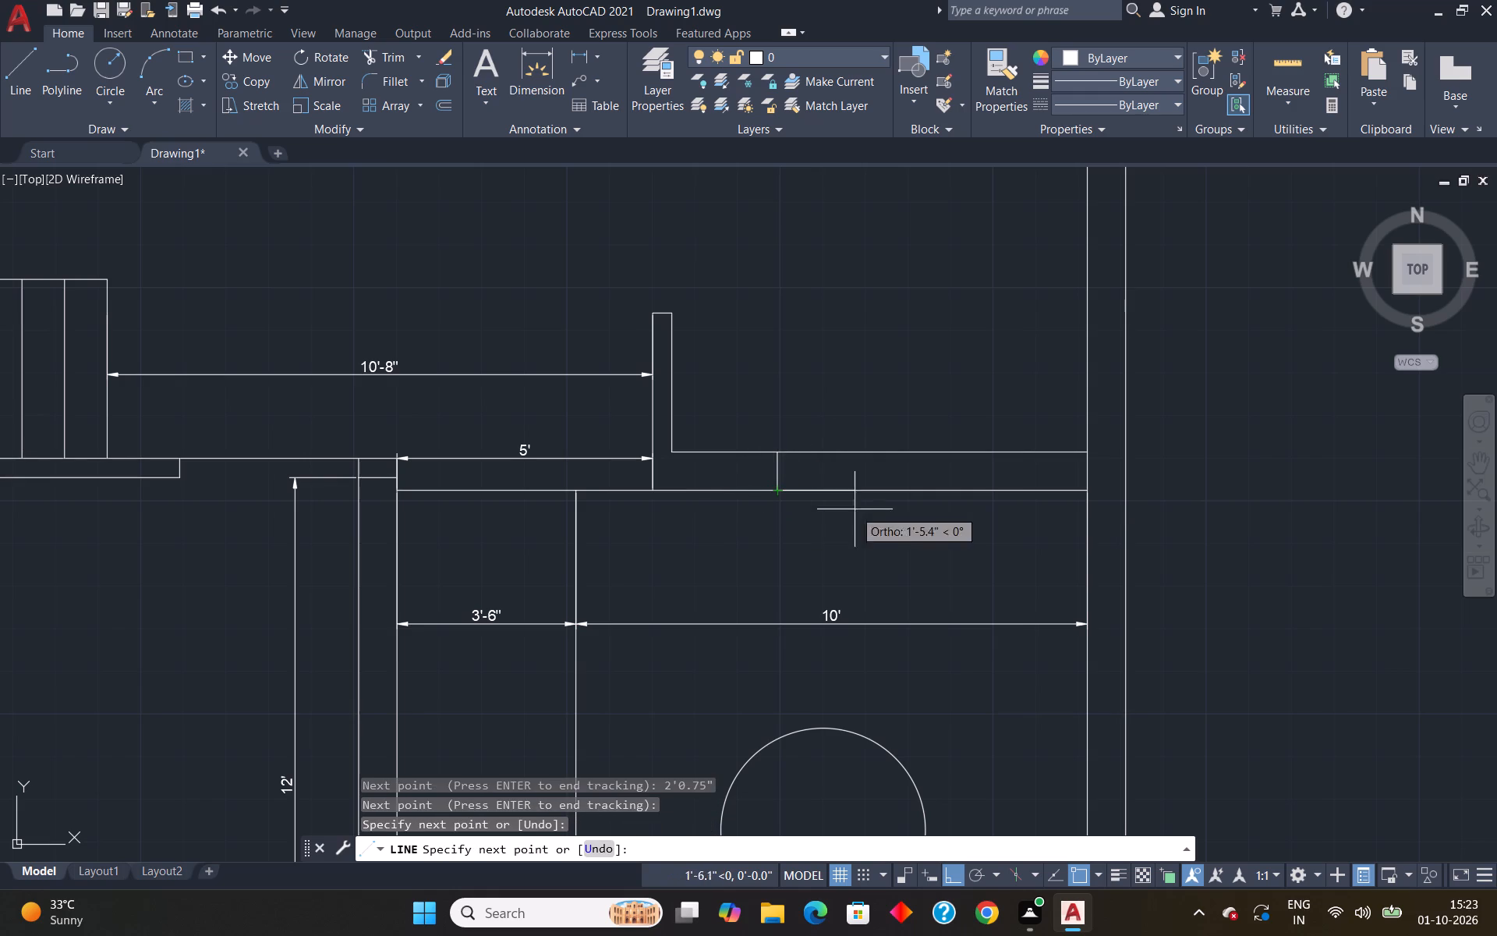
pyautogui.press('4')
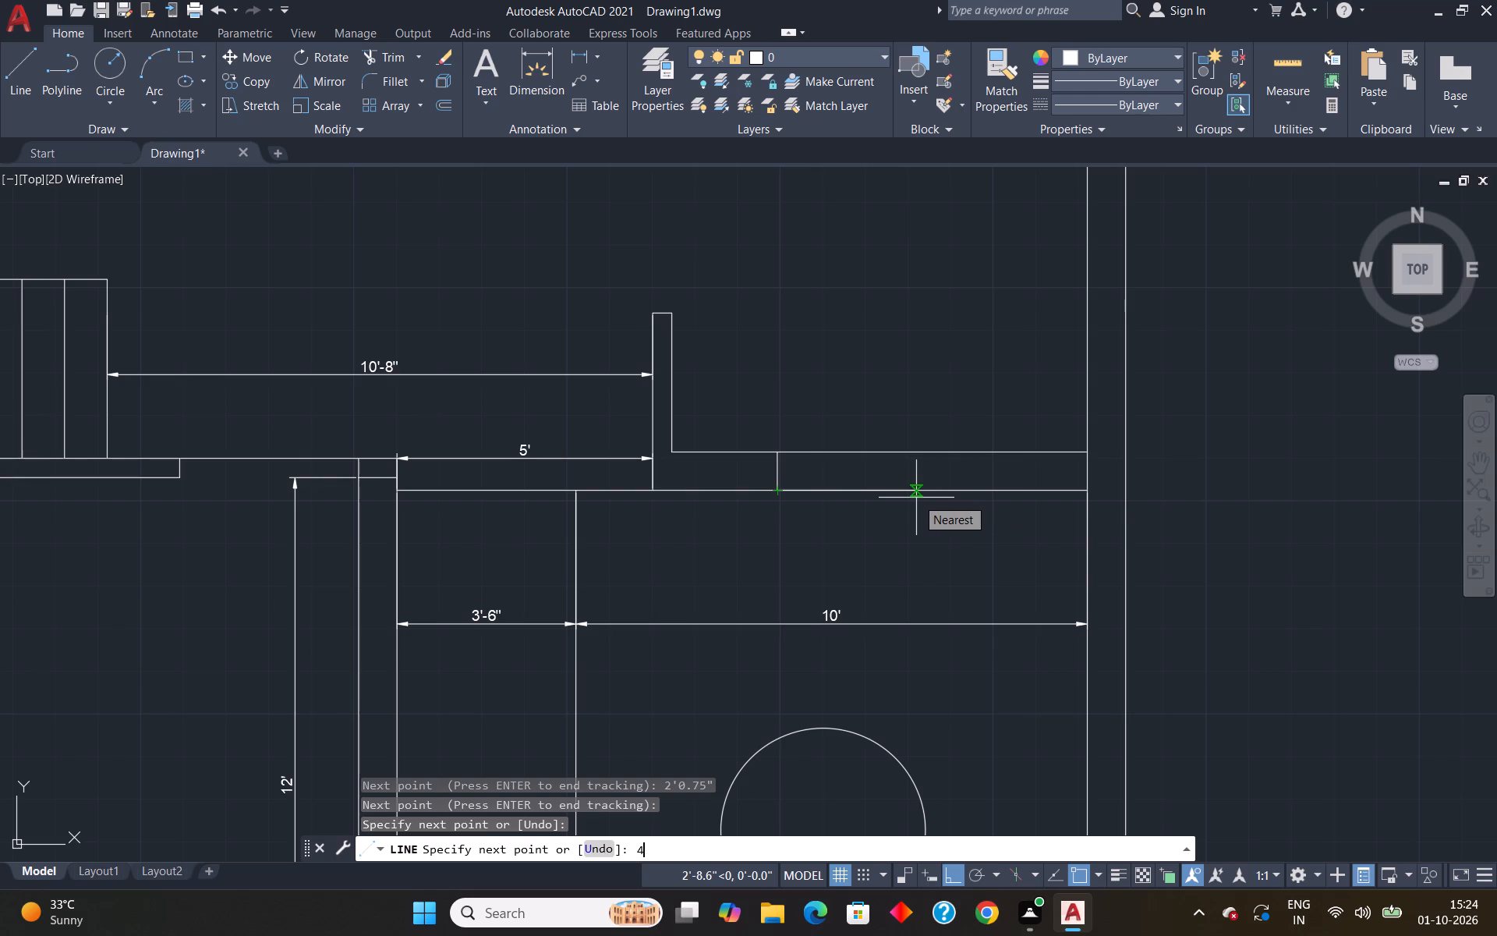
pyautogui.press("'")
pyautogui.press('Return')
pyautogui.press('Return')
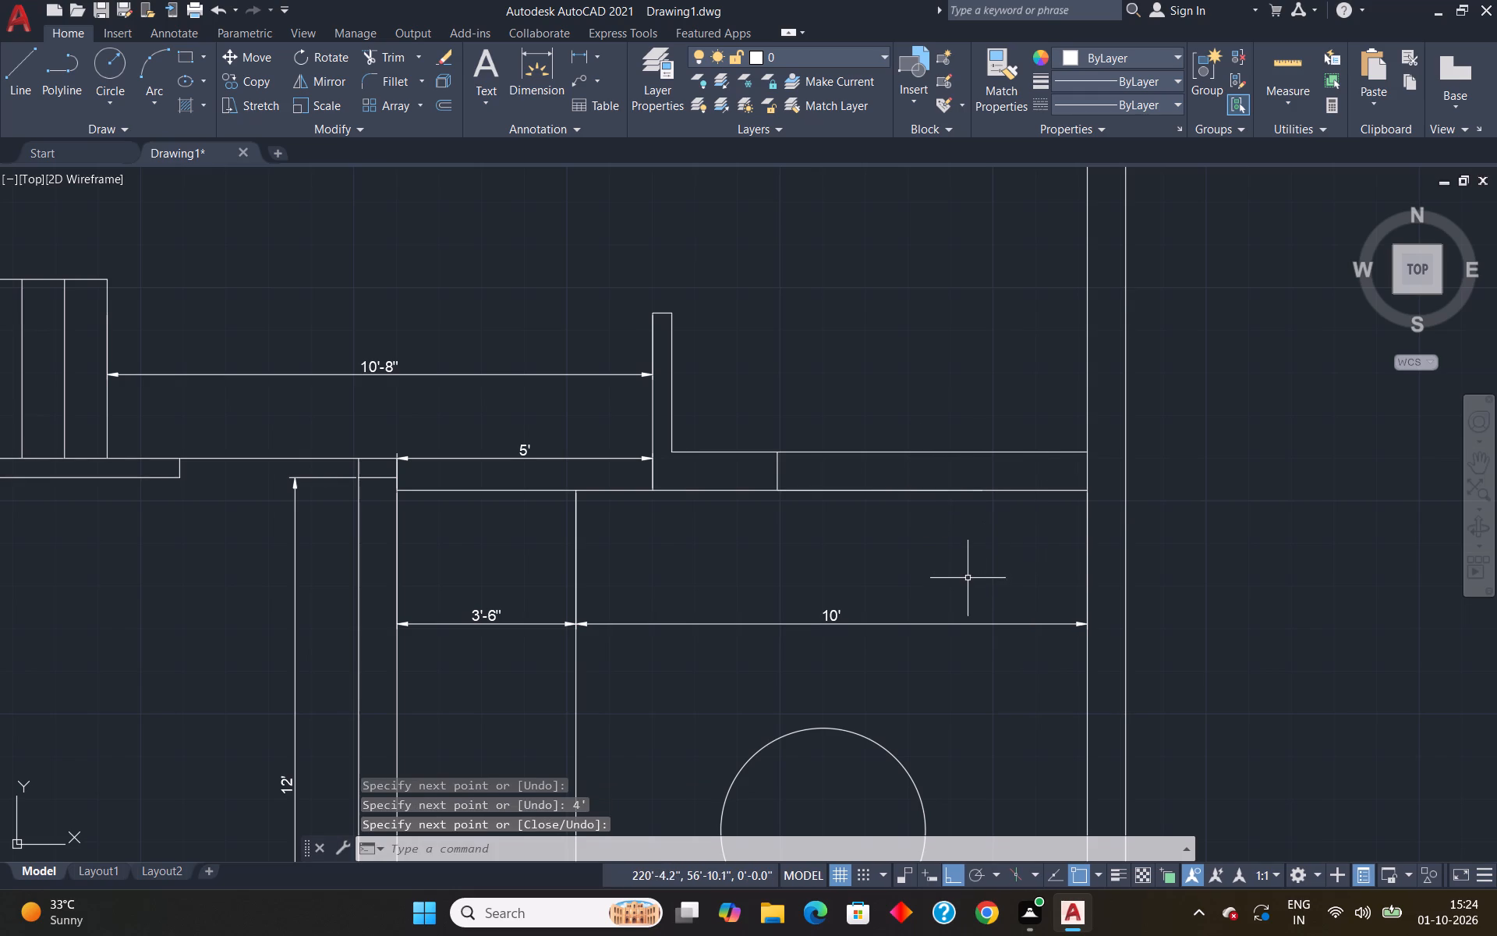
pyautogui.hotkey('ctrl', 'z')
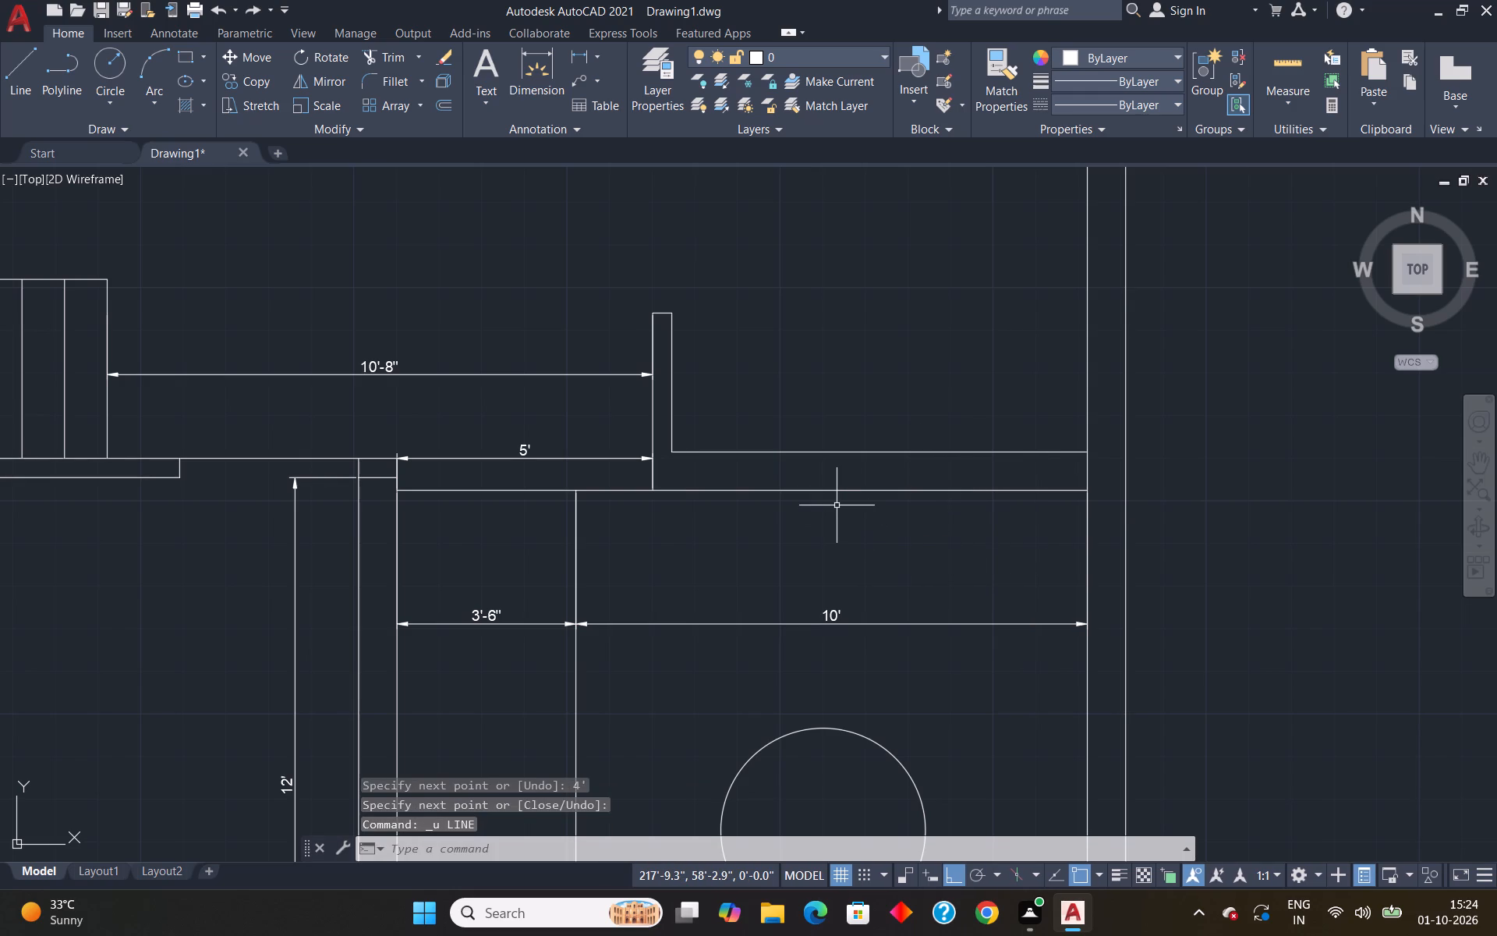
# Outline a 4' wide opening across the wall above the 10' space, starting 2'0.75" right of its inner left corner.
pyautogui.press('l')
pyautogui.press('Return')
pyautogui.write('tk')
pyautogui.press('Return')
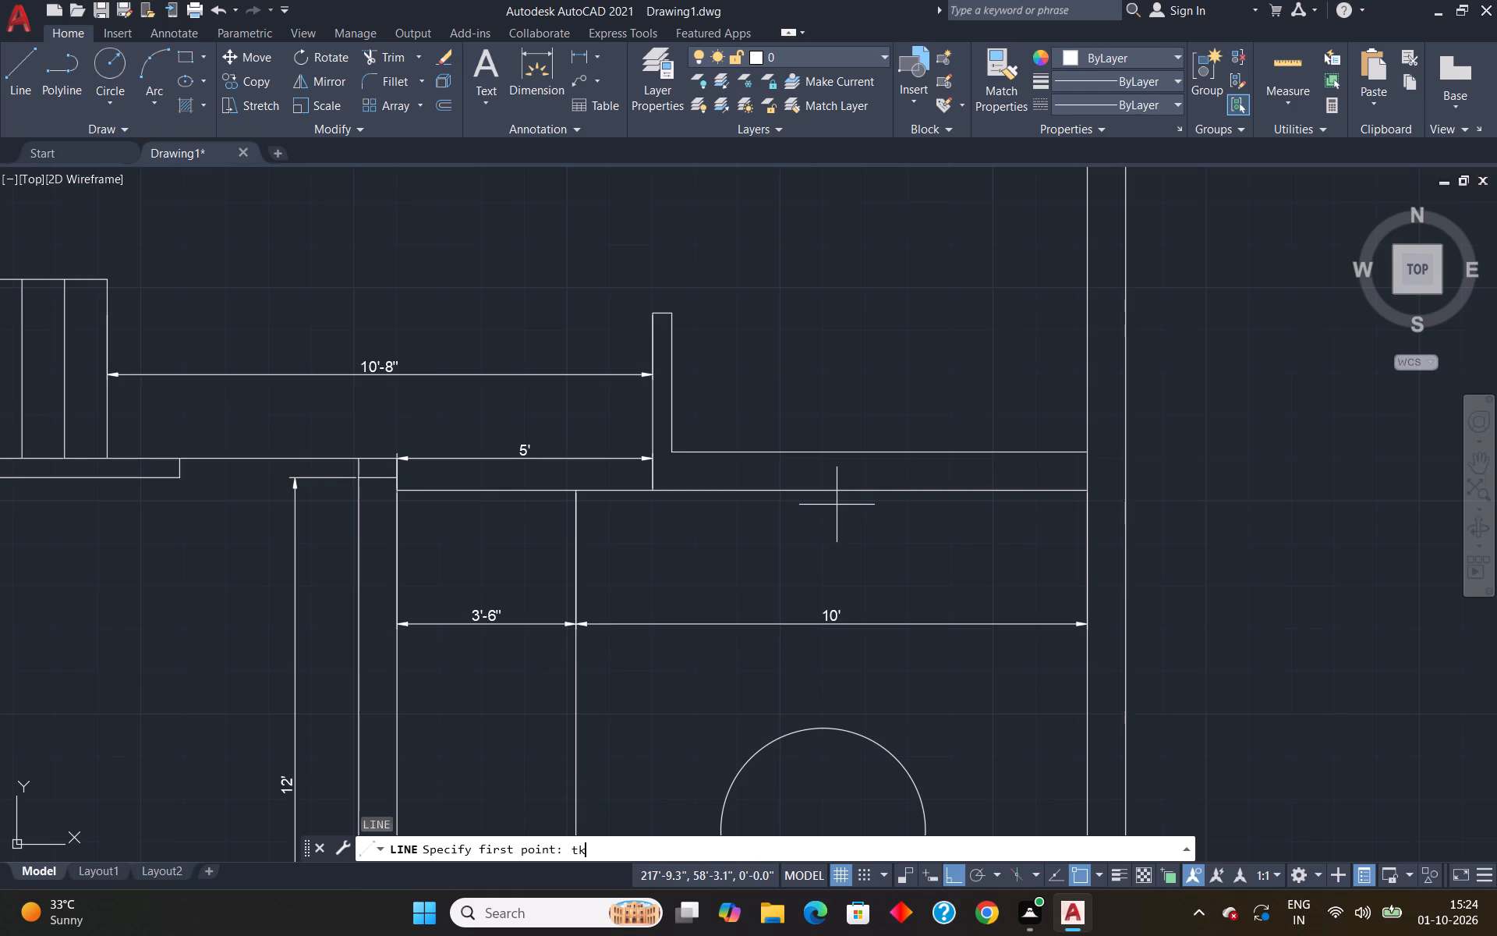
pyautogui.click(673, 455)
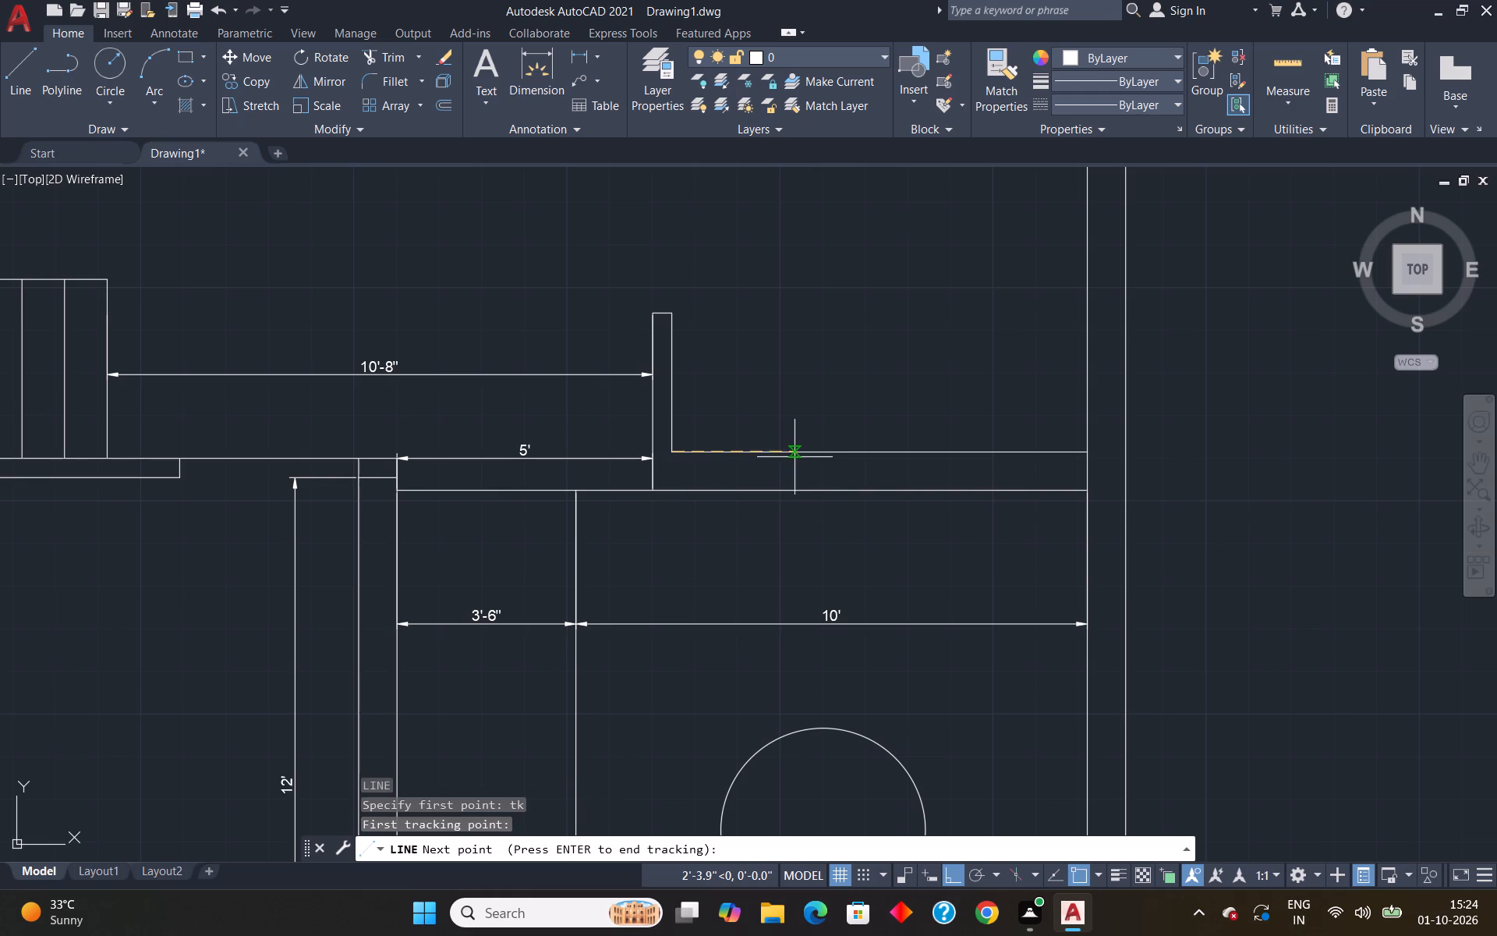
pyautogui.write('2\'0.75"')
pyautogui.press('Return')
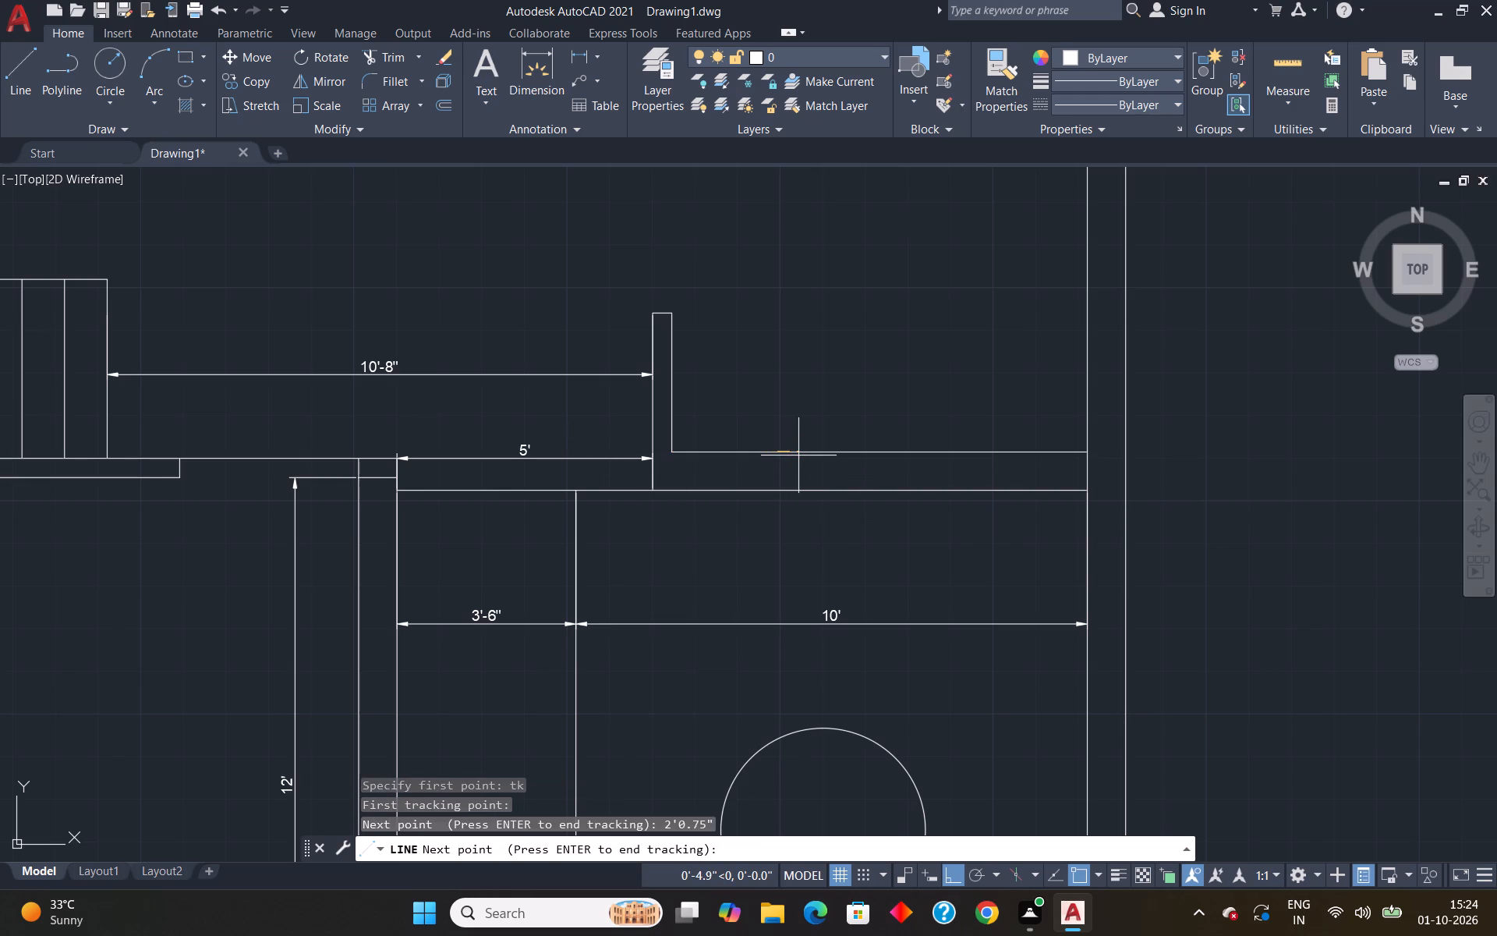
pyautogui.press('Return')
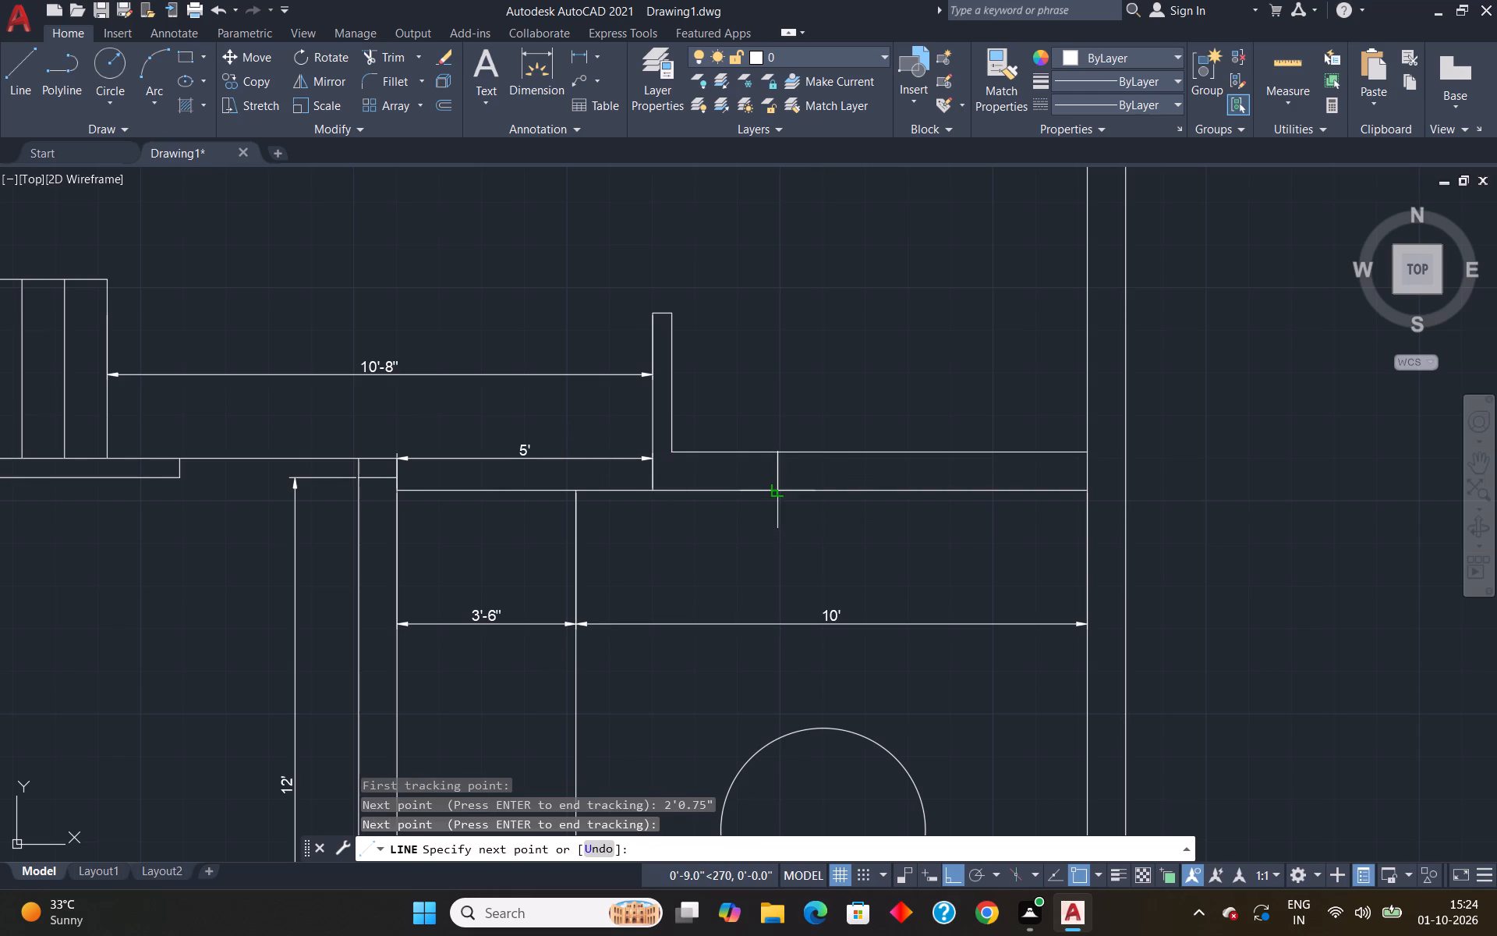
pyautogui.click(779, 491)
pyautogui.write("4'")
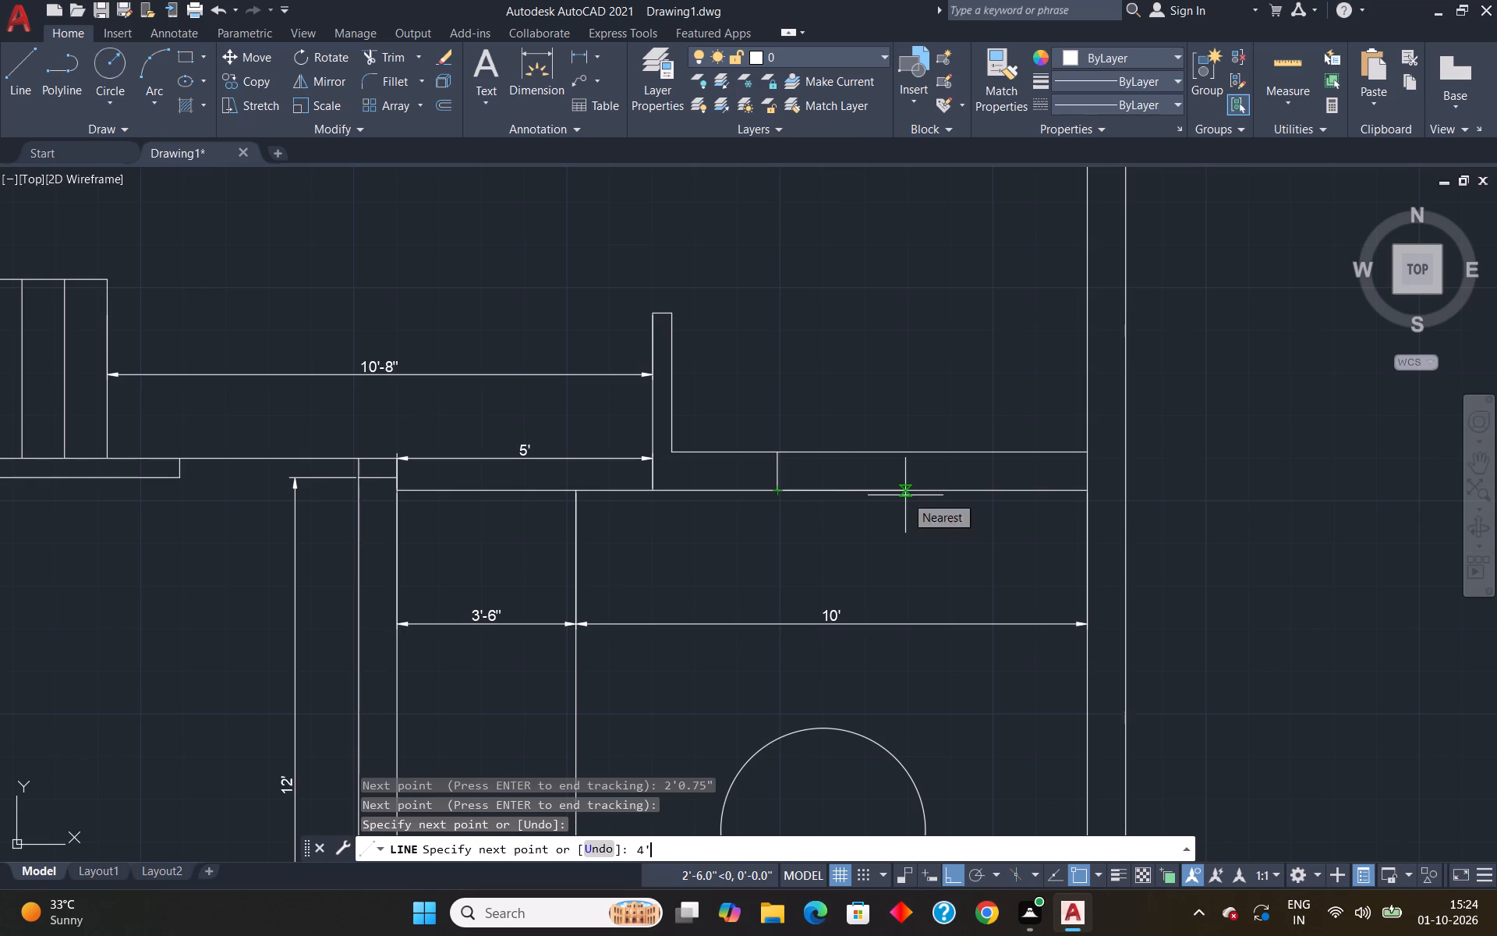
pyautogui.press('Return')
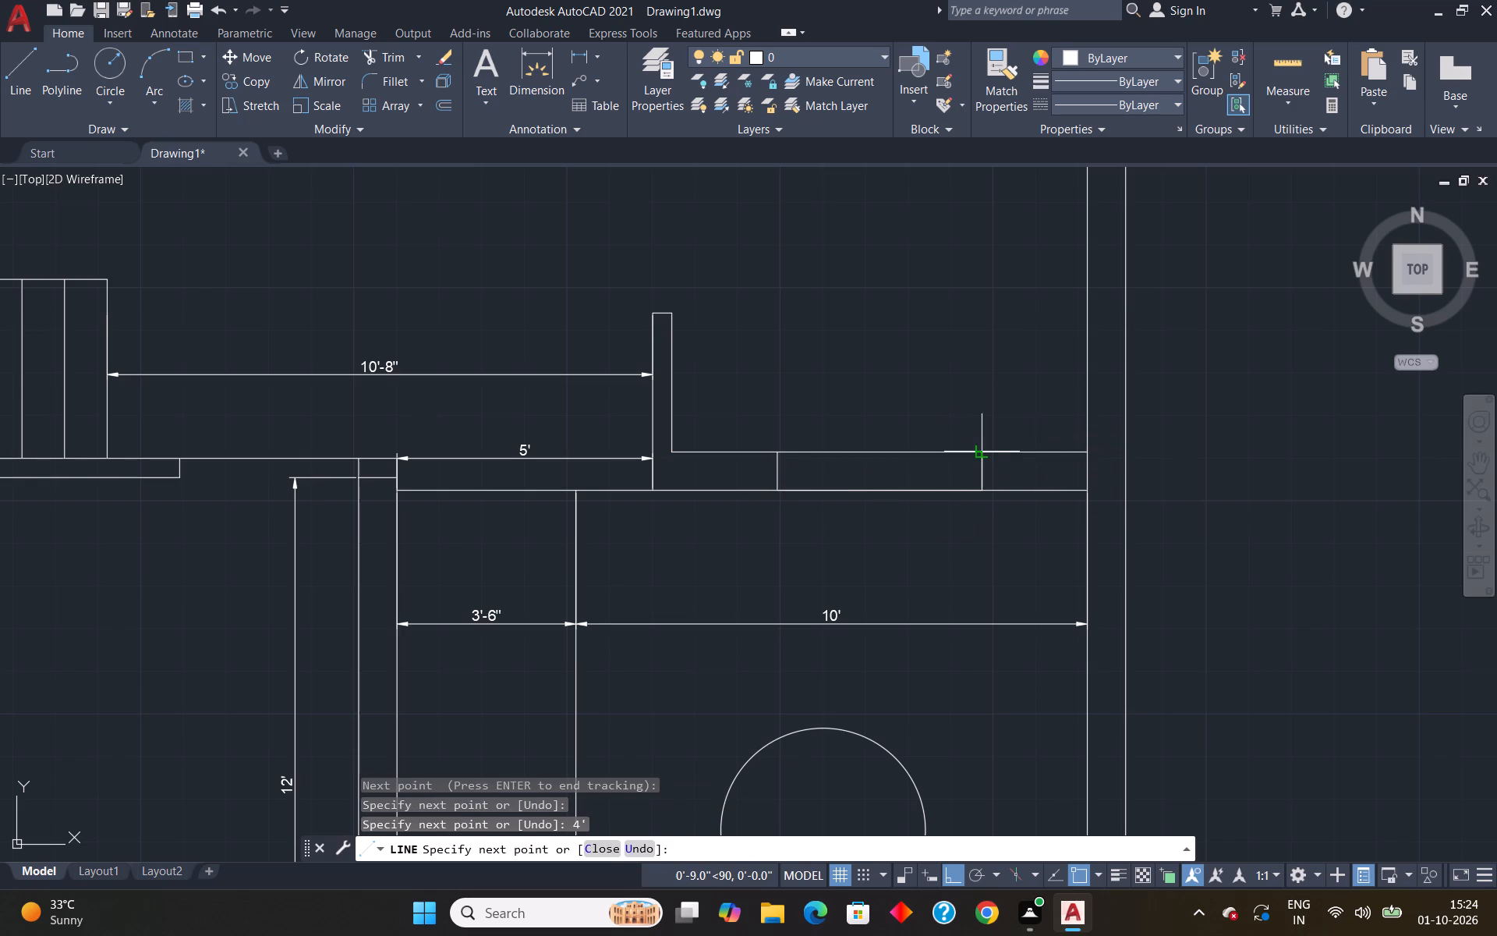
pyautogui.click(985, 453)
pyautogui.press('Escape')
# Copy the window block from the bottom wall of the 12' deep room to the empty space left of the plan.
pyautogui.scroll(-4, 950, 473)
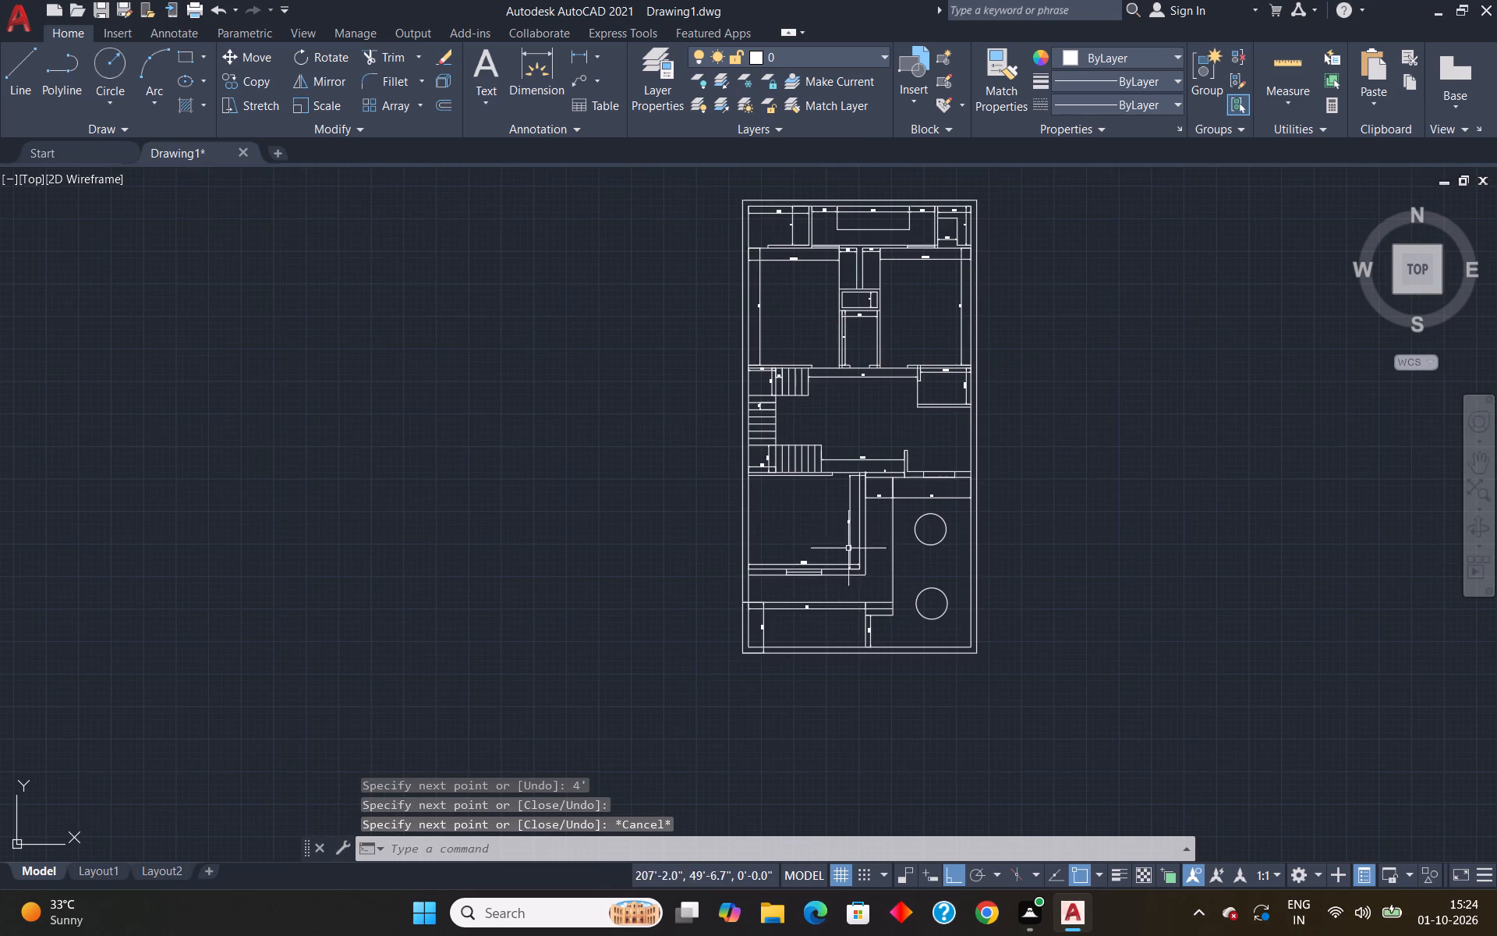
pyautogui.scroll(2, 791, 518)
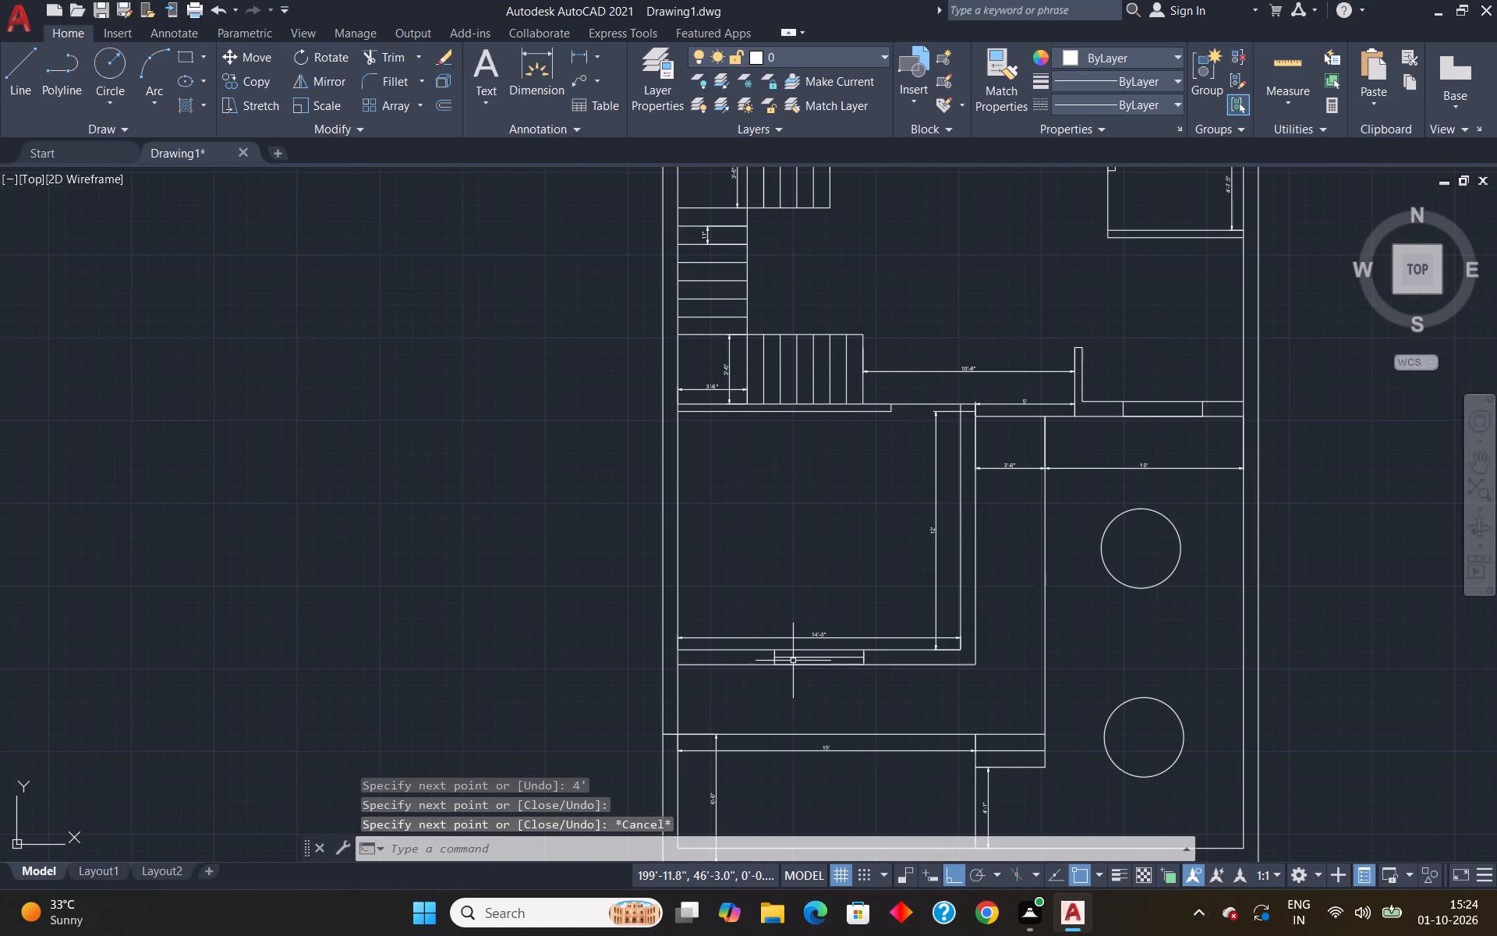
pyautogui.click(795, 657)
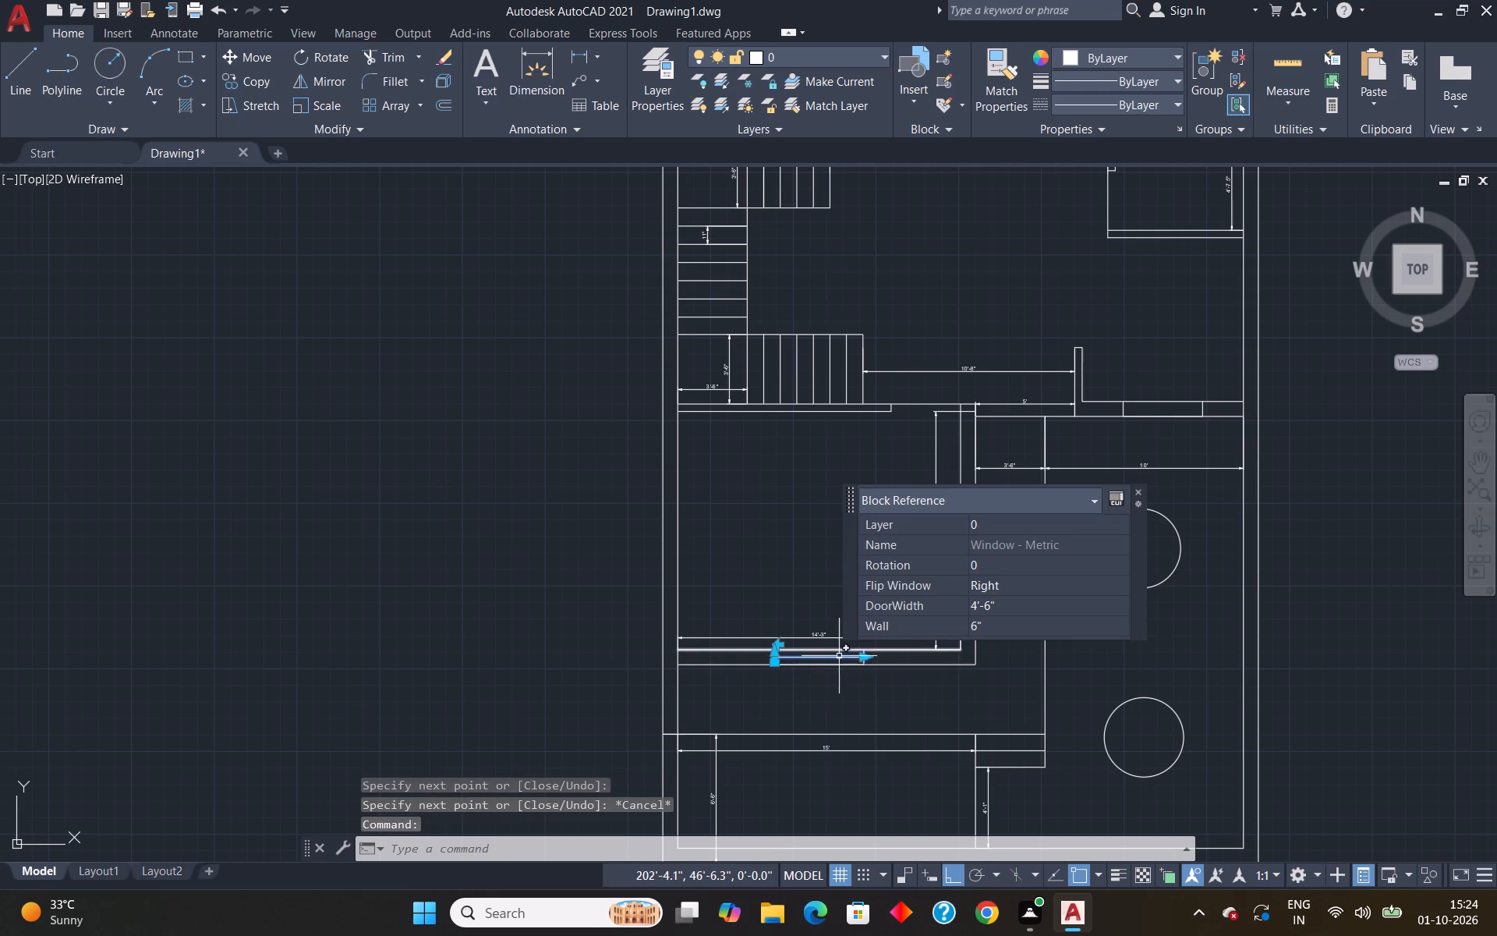
pyautogui.press('c')
pyautogui.press('o')
pyautogui.press('Return')
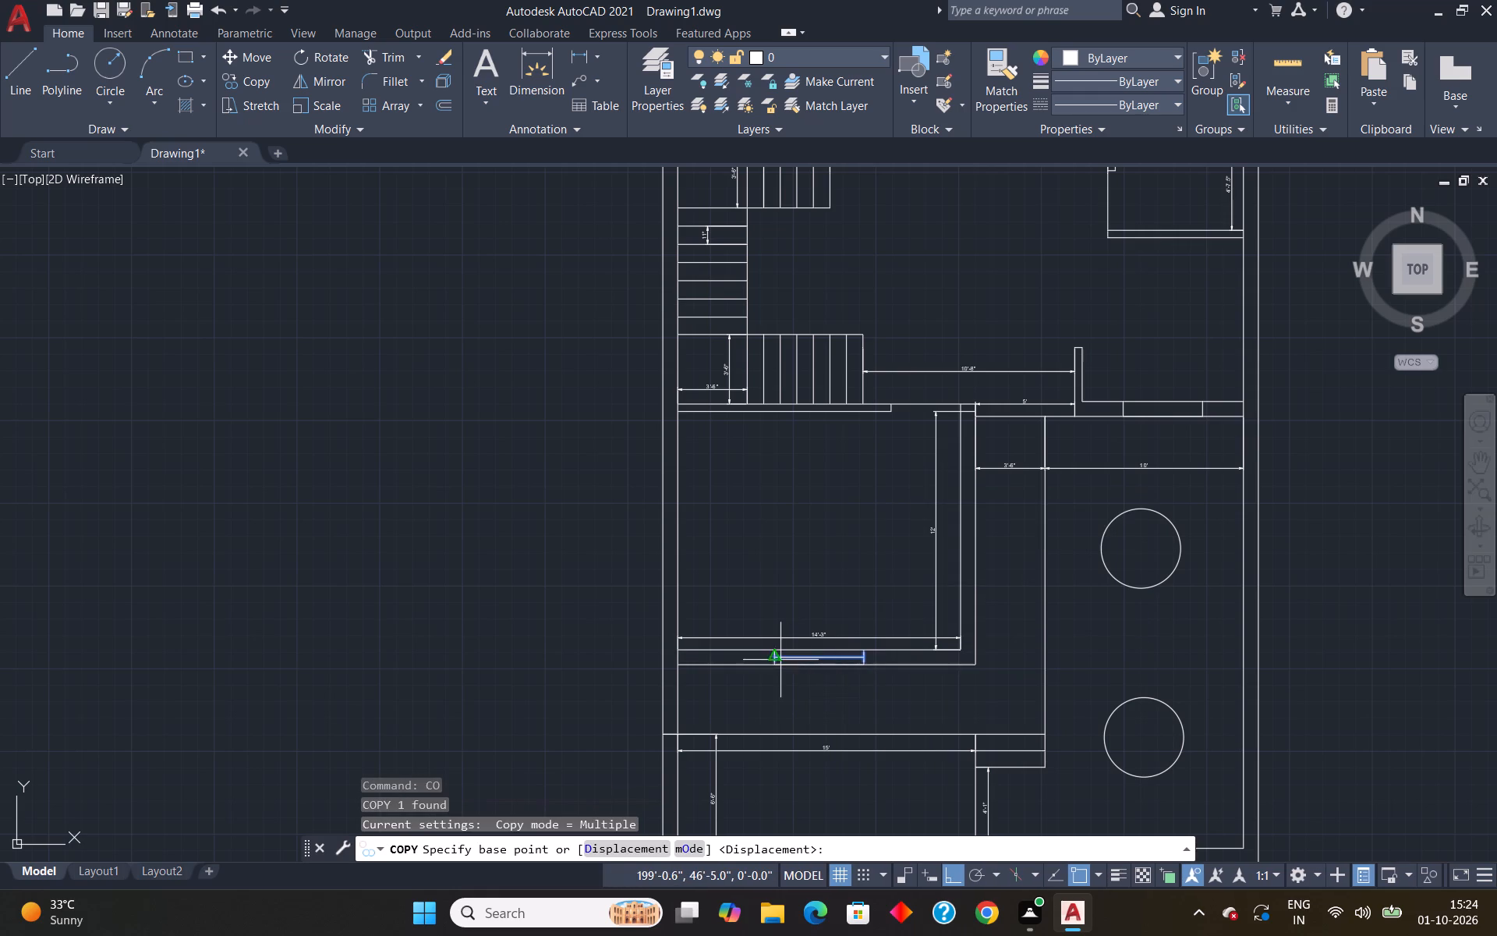
pyautogui.click(773, 658)
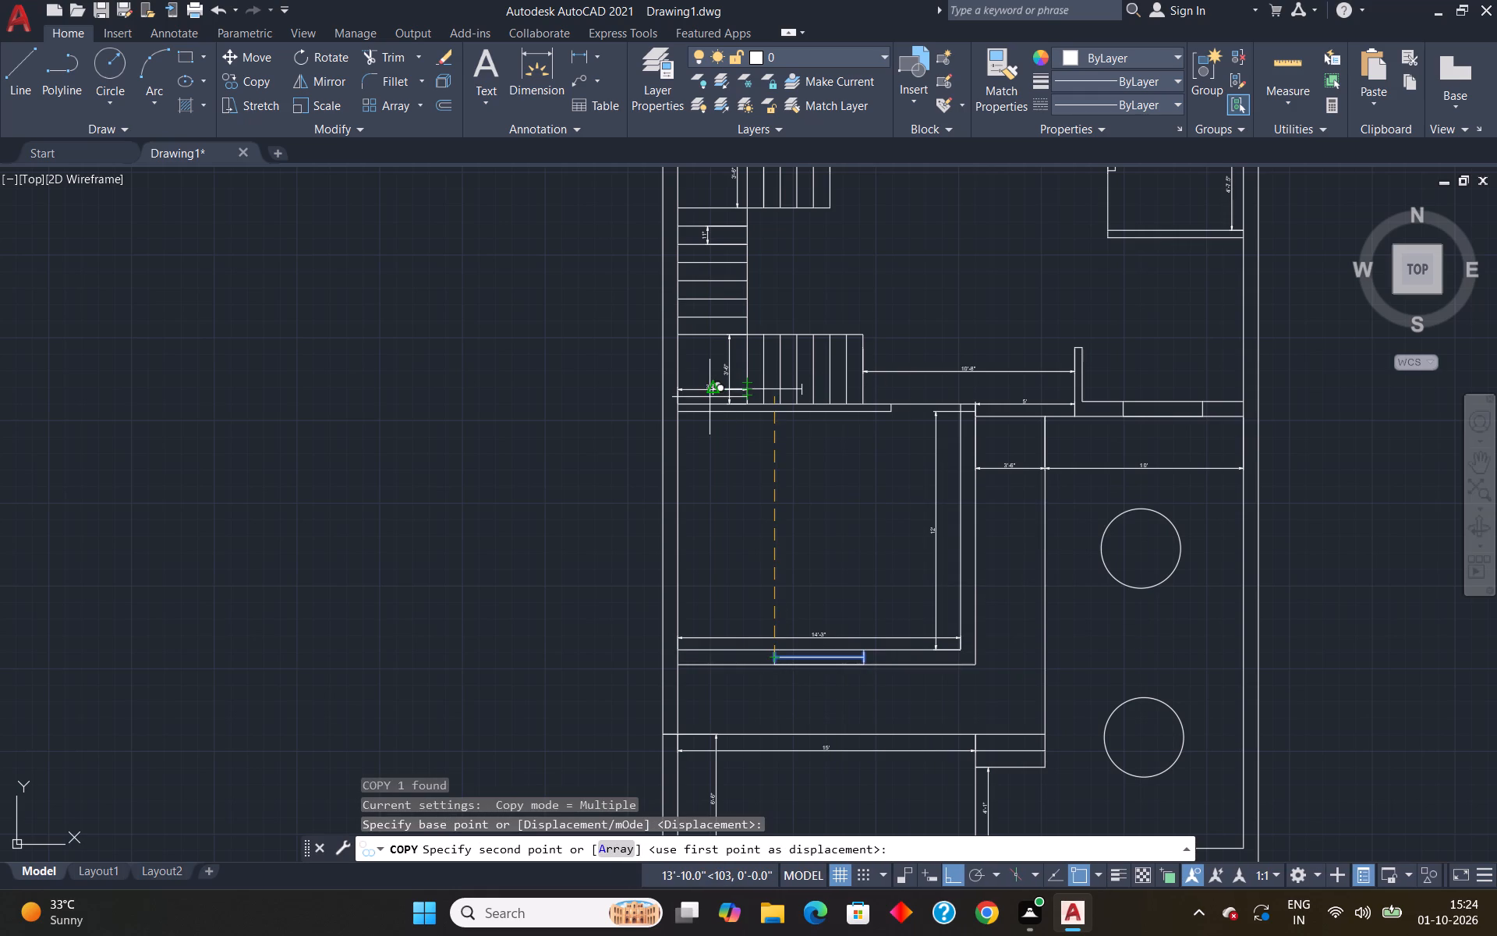
pyautogui.press('F8')
pyautogui.click(532, 438)
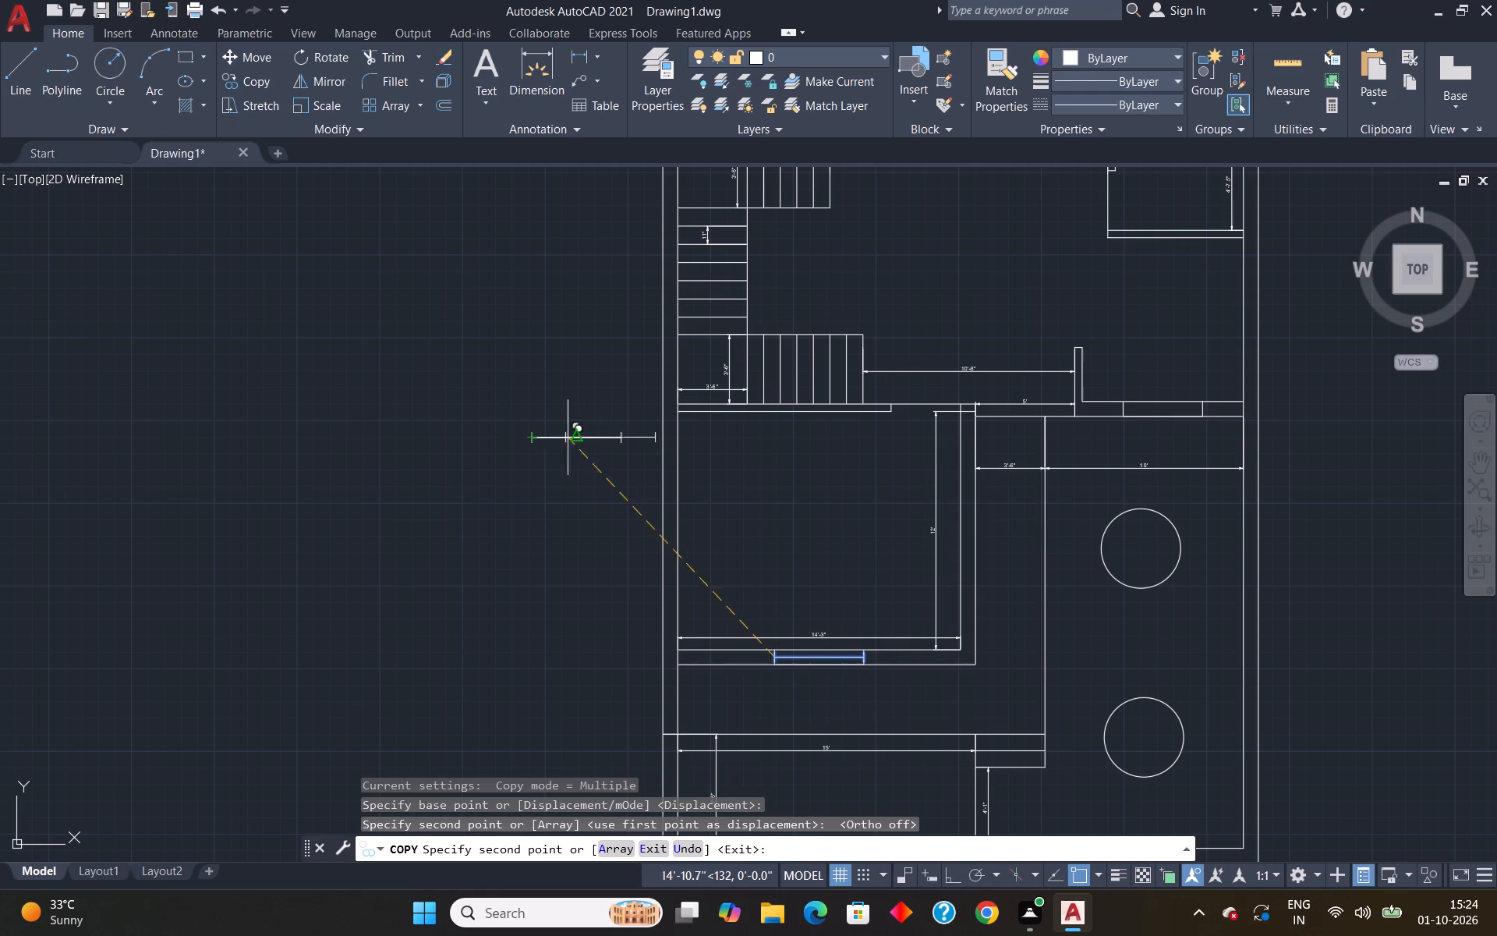
pyautogui.press('Escape')
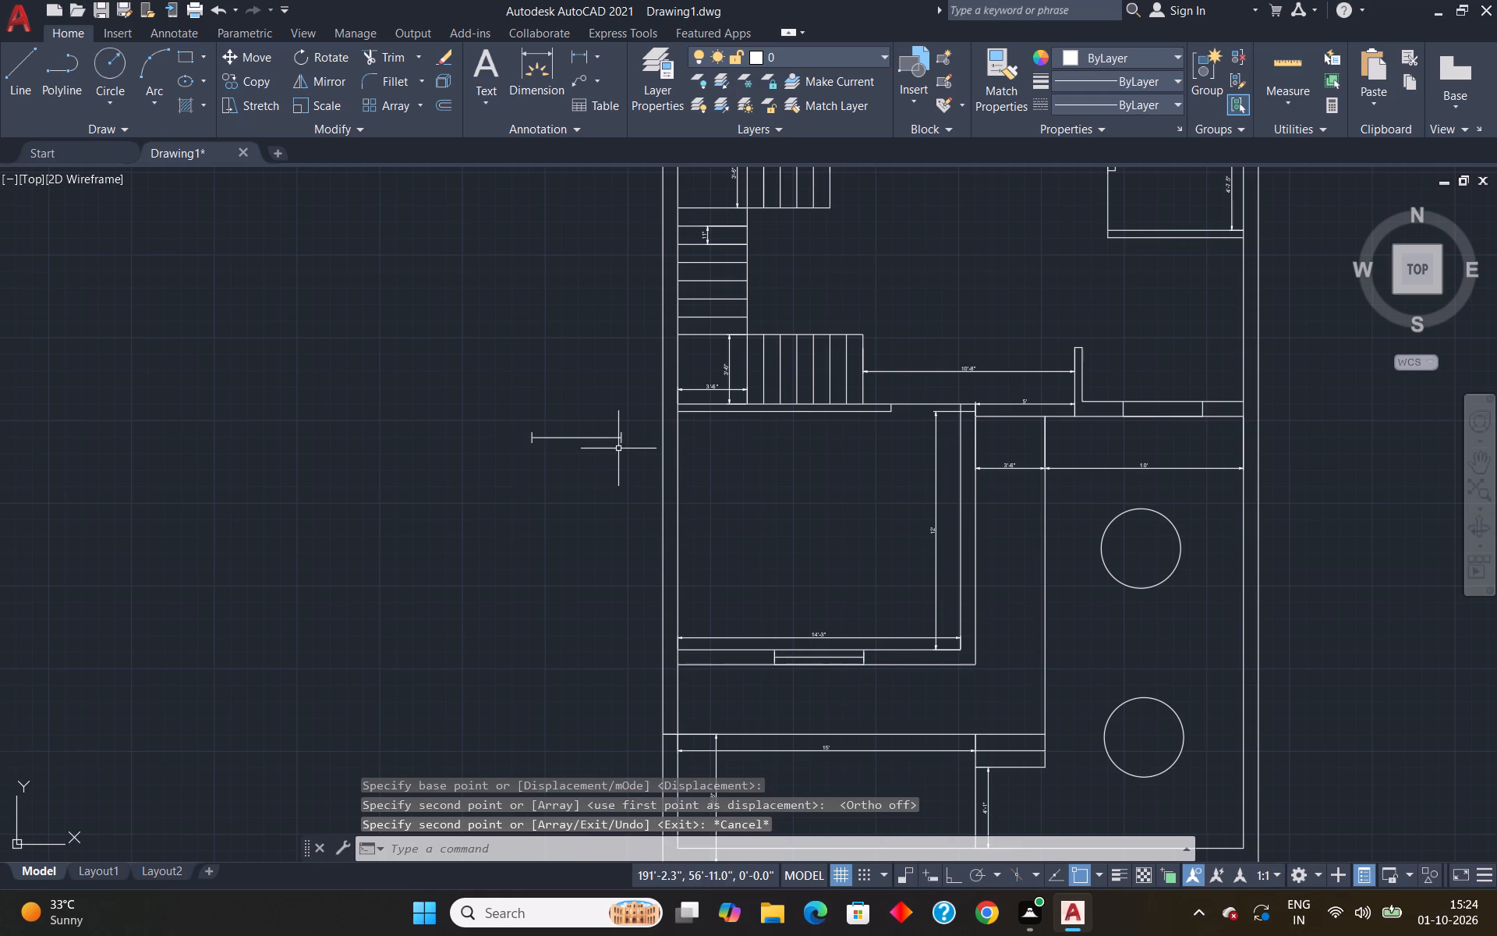
# Scale the copied window block by reference from its right end, taking its full width as reference and 4' as new length.
pyautogui.scroll(2, 615, 446)
pyautogui.click(568, 426)
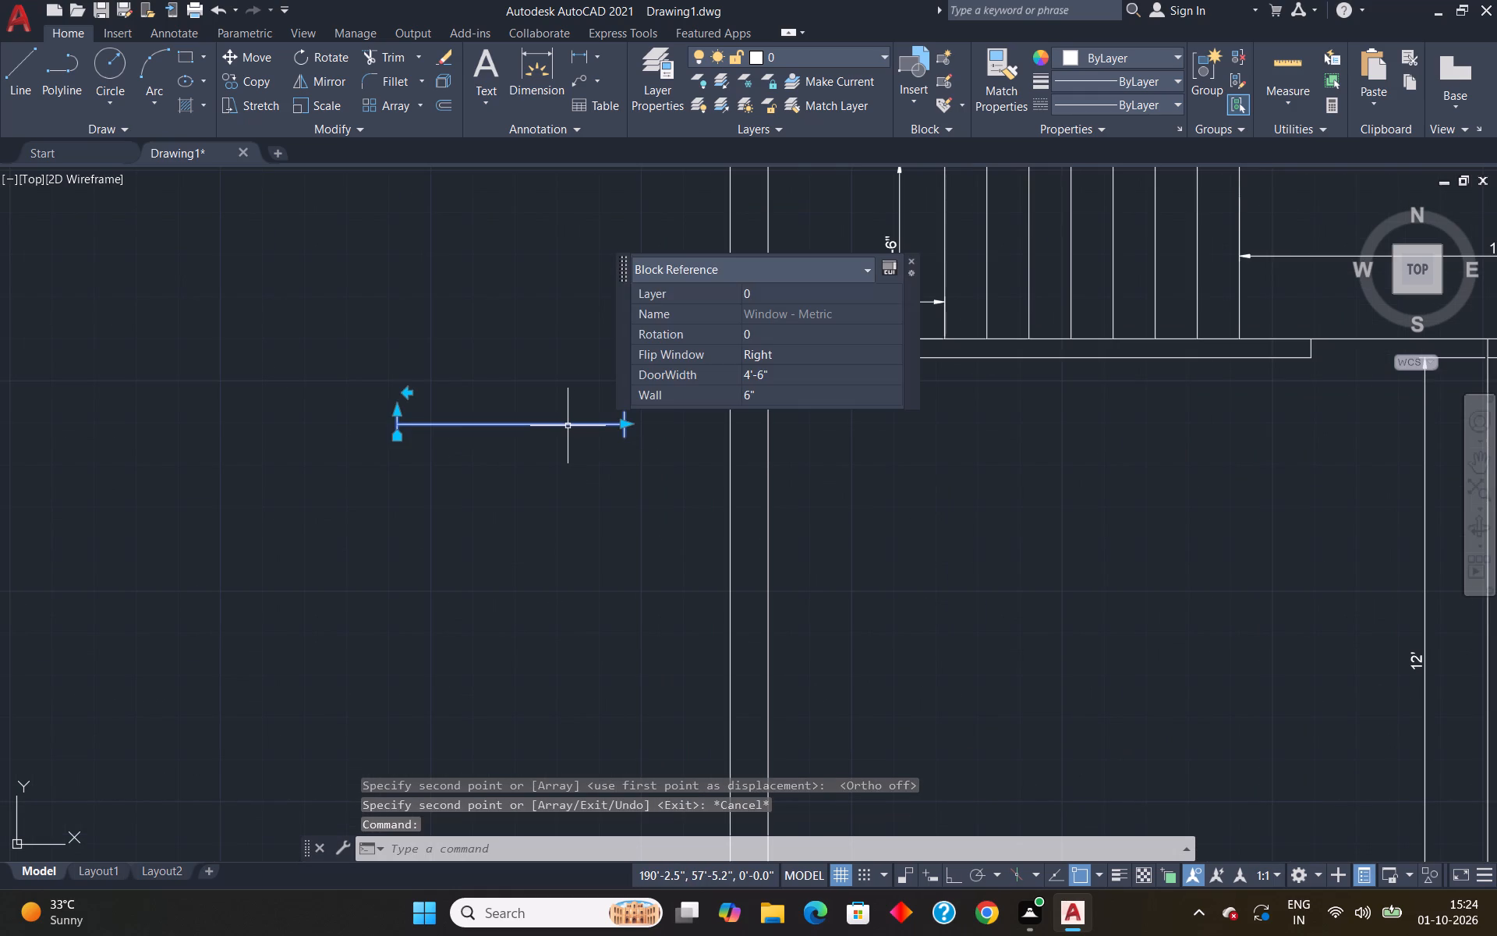
pyautogui.write('sc')
pyautogui.press('Return')
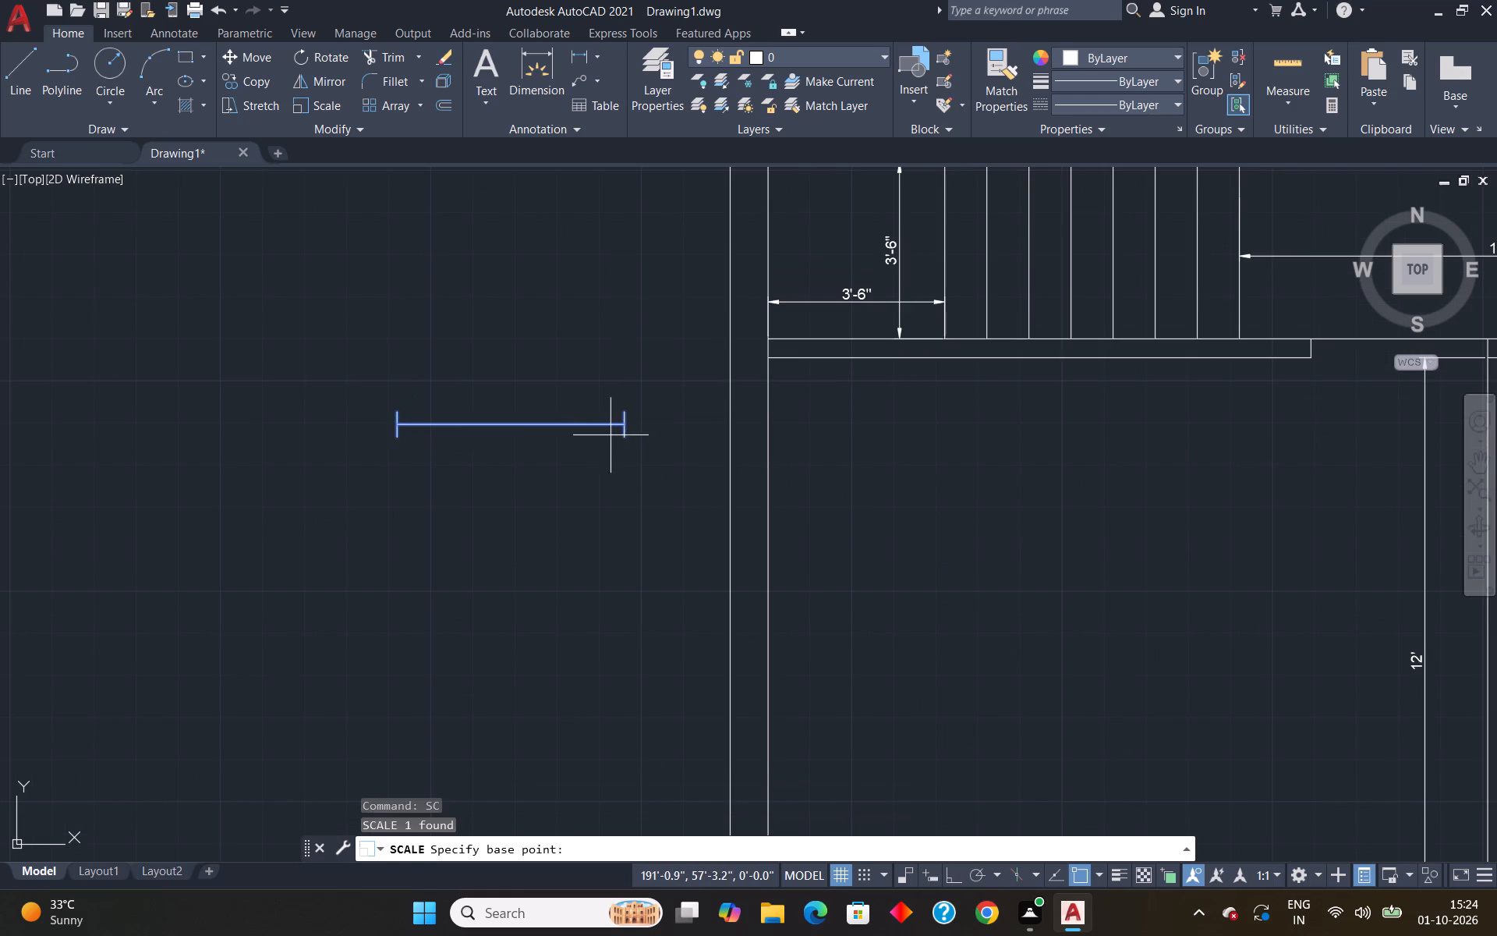
pyautogui.click(623, 426)
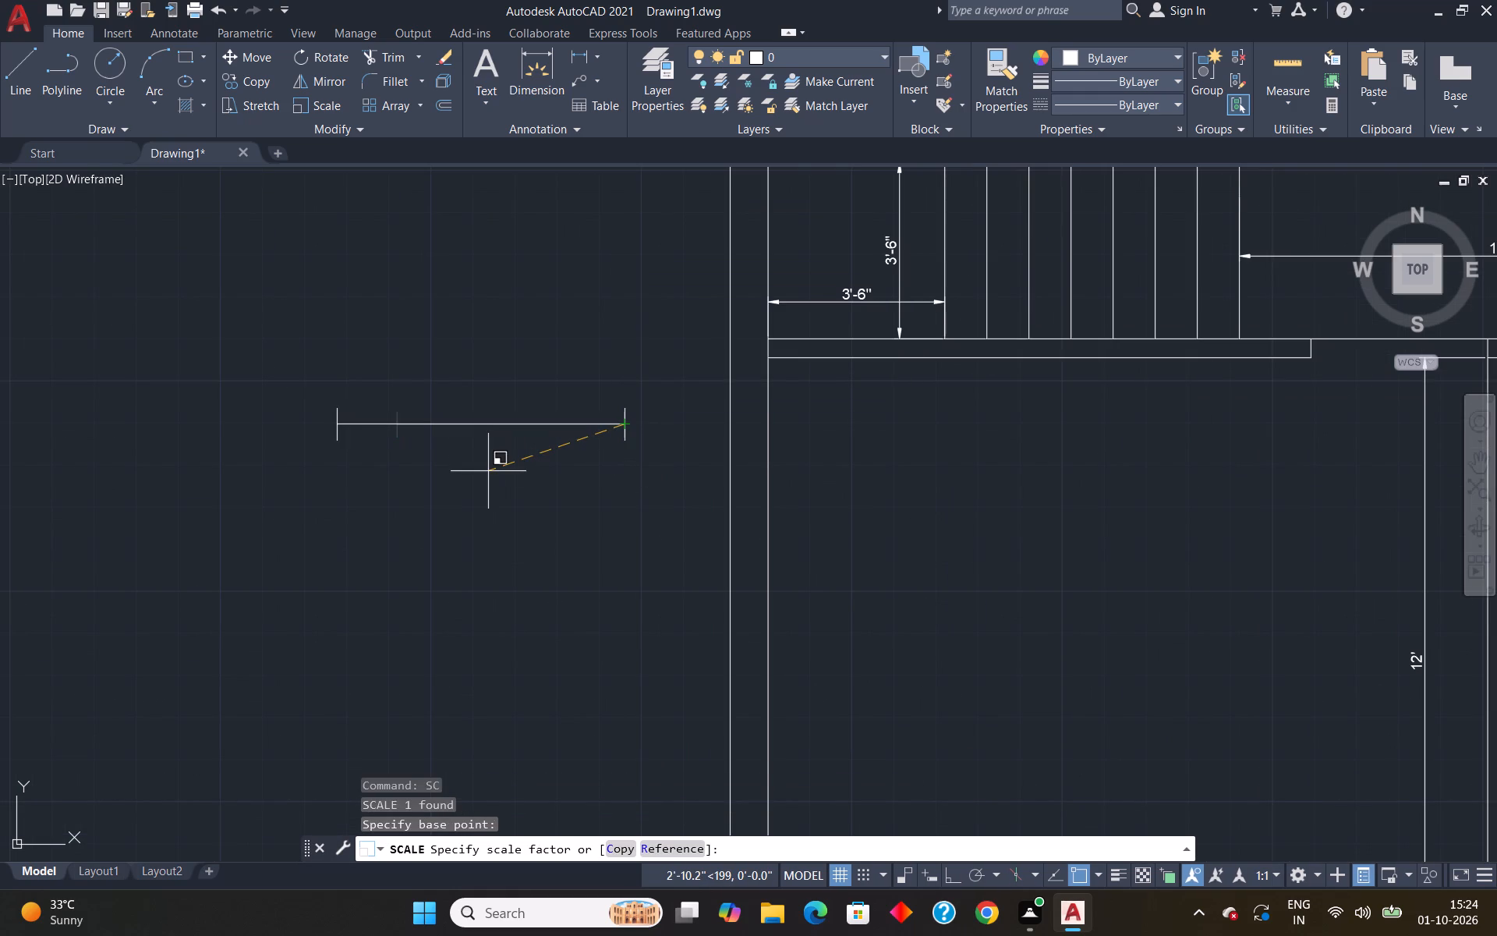
pyautogui.press('r')
pyautogui.press('Return')
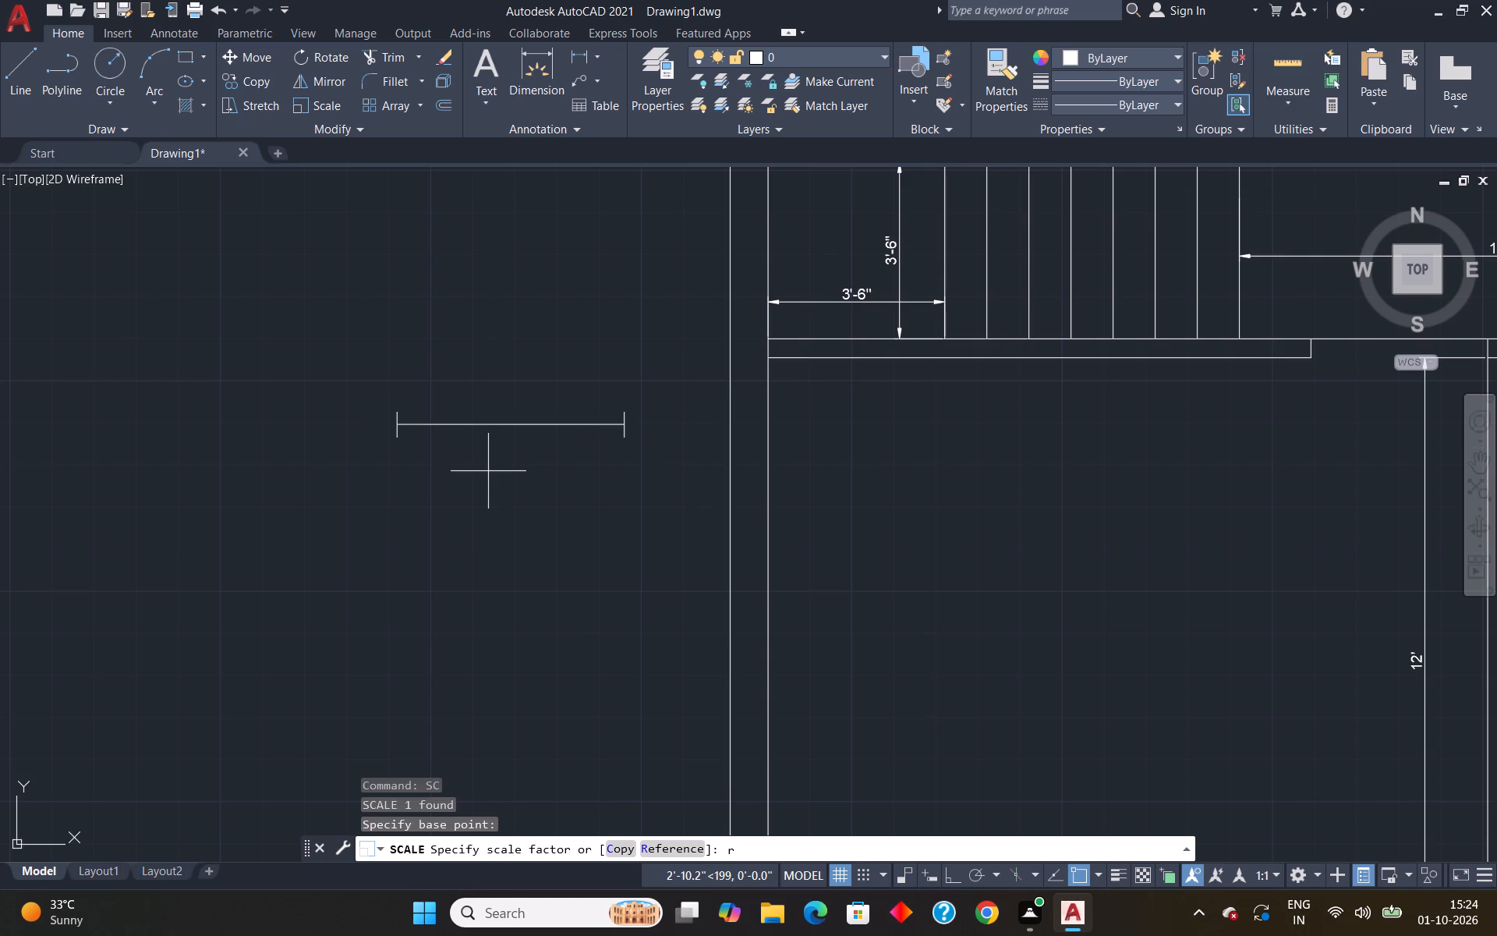
pyautogui.press('F8')
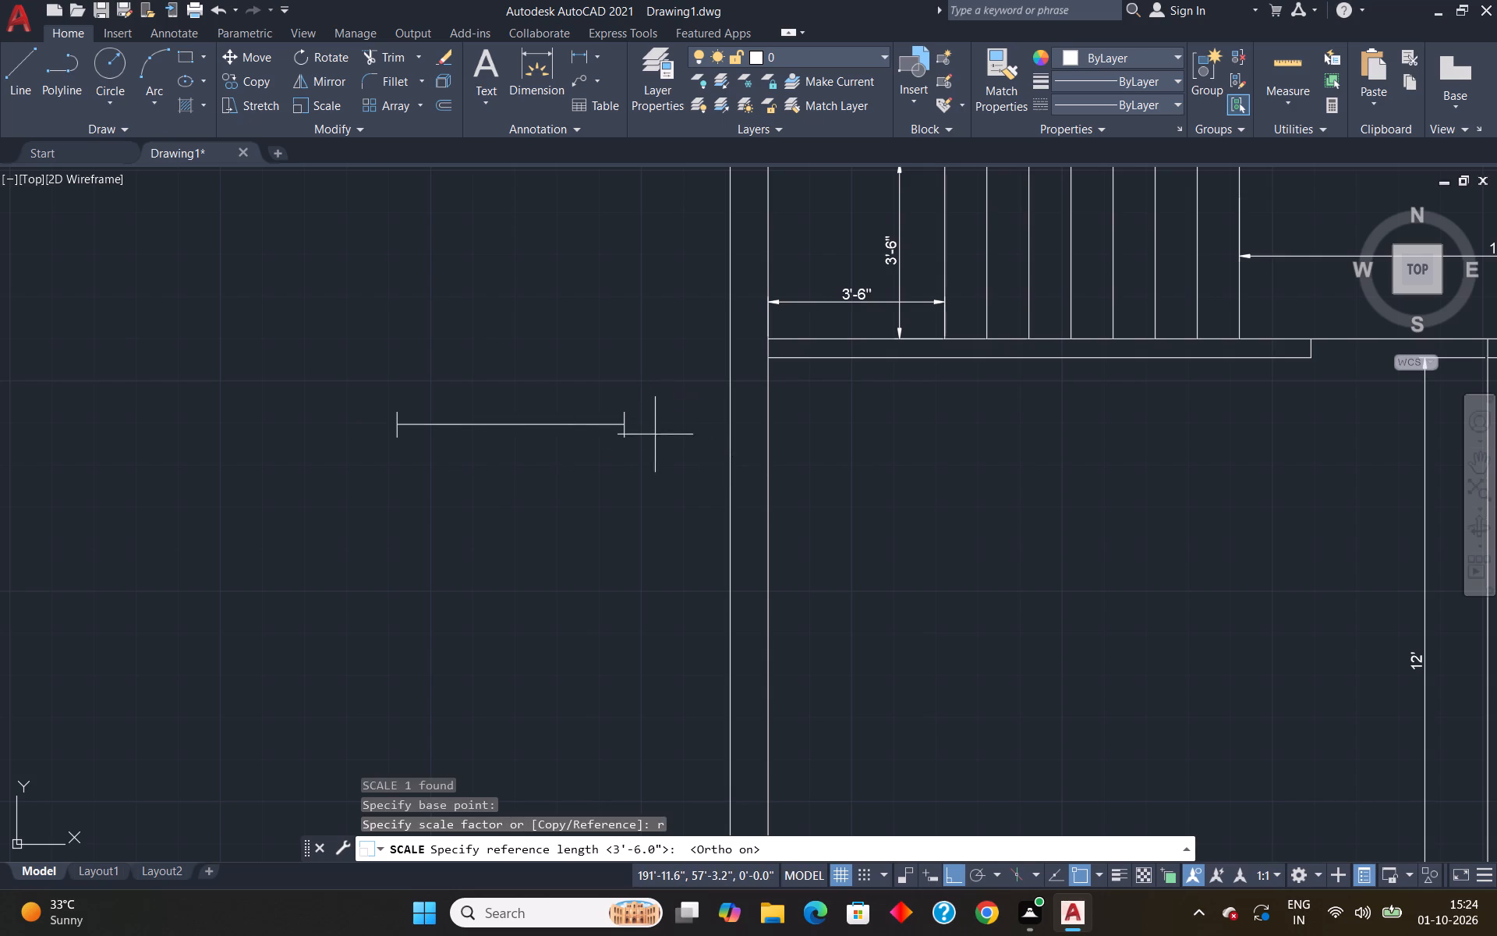
pyautogui.click(625, 422)
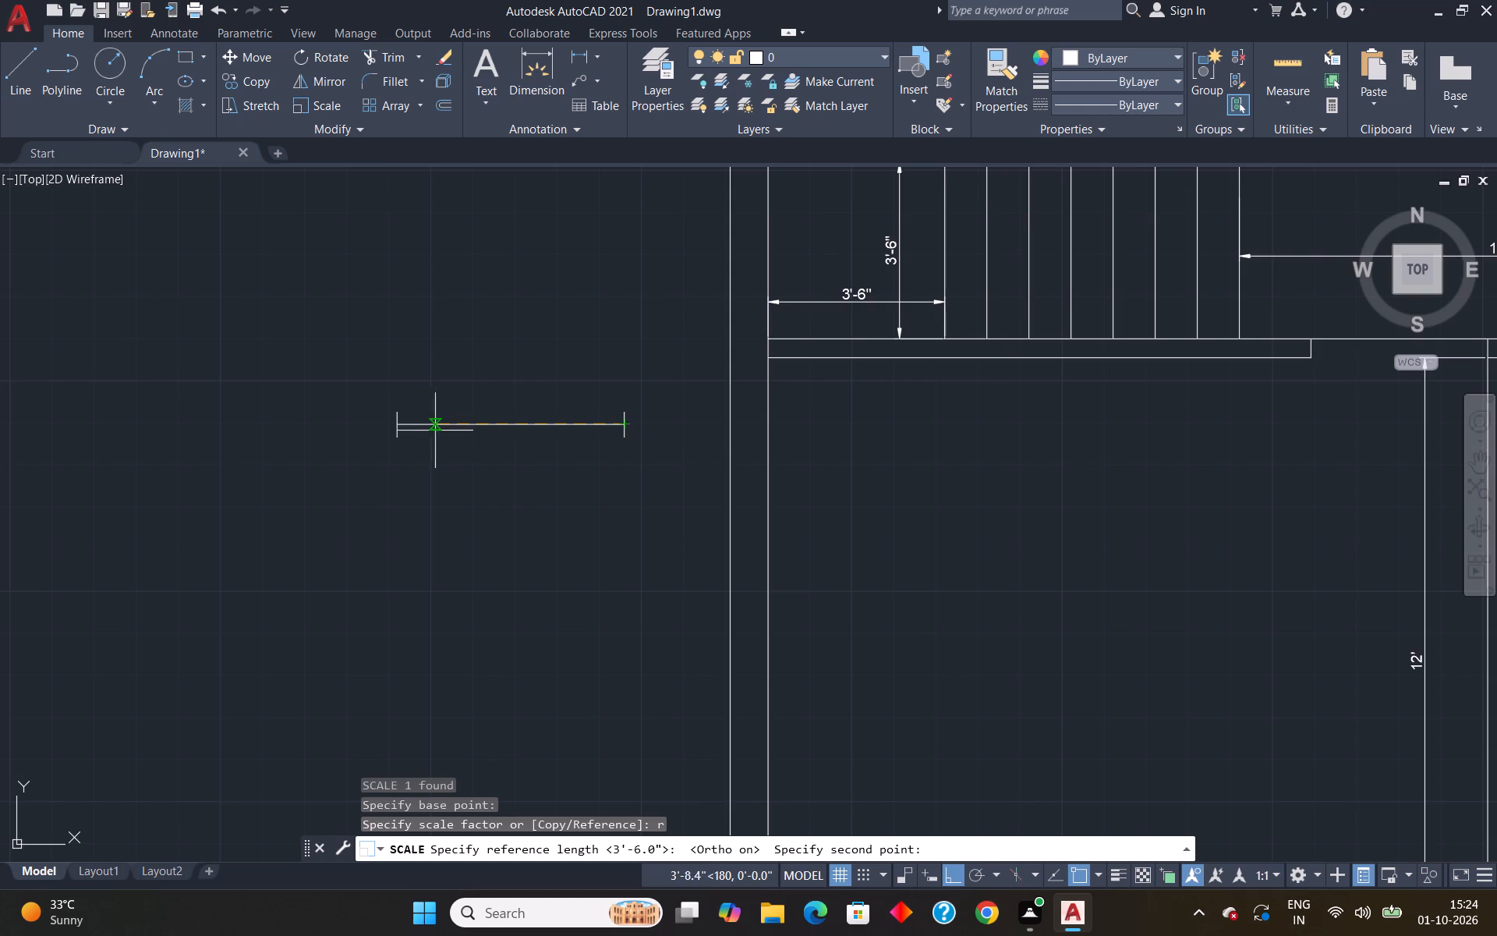
pyautogui.click(400, 427)
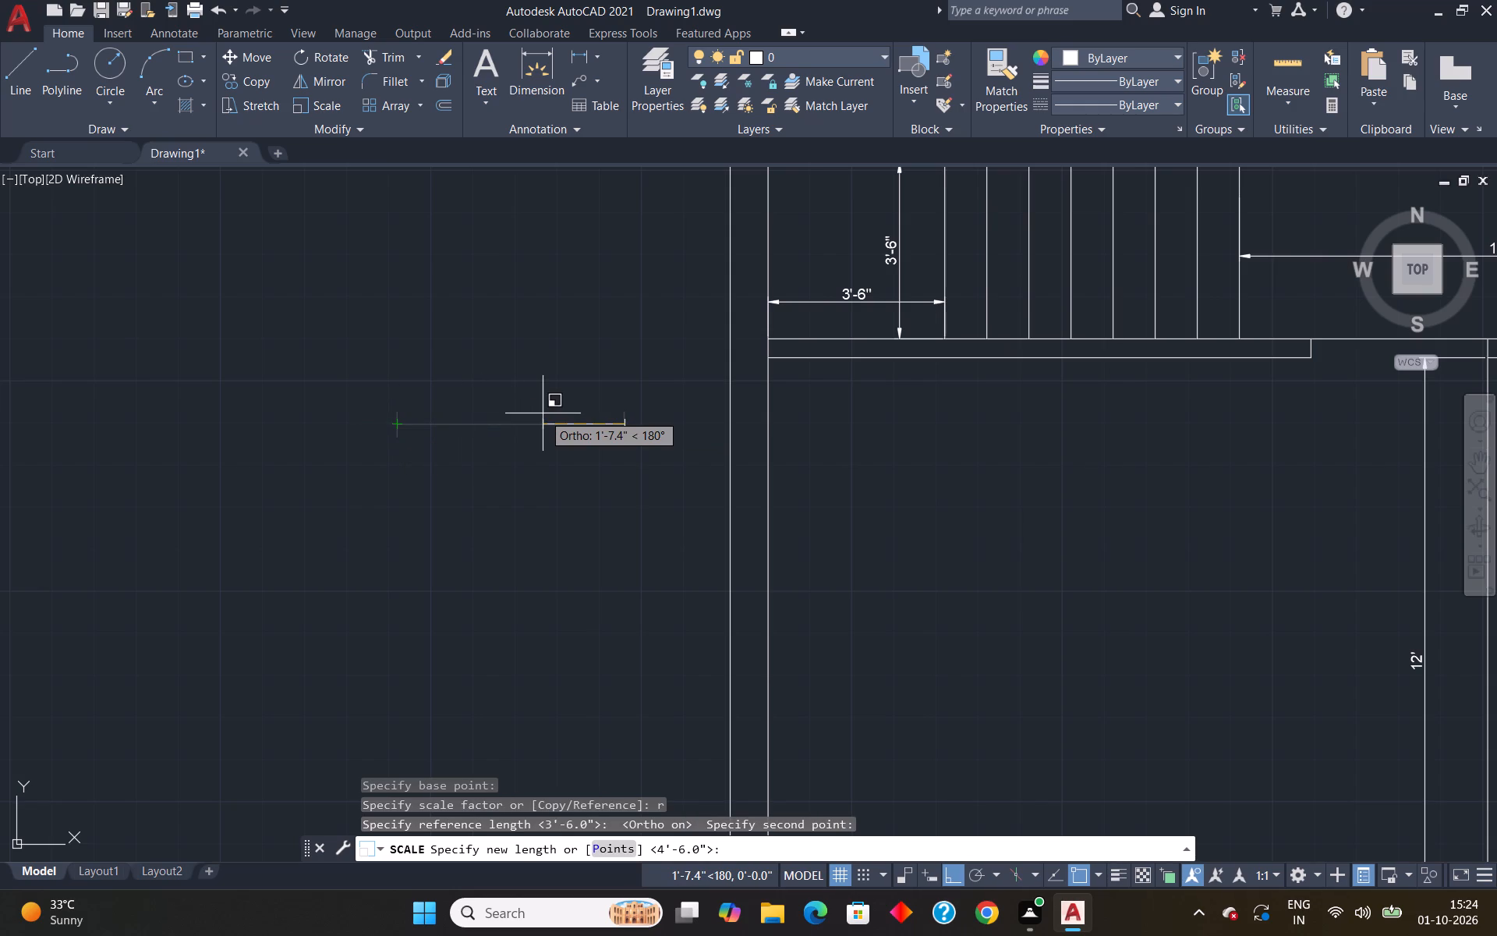
pyautogui.write("4'")
pyautogui.press('Return')
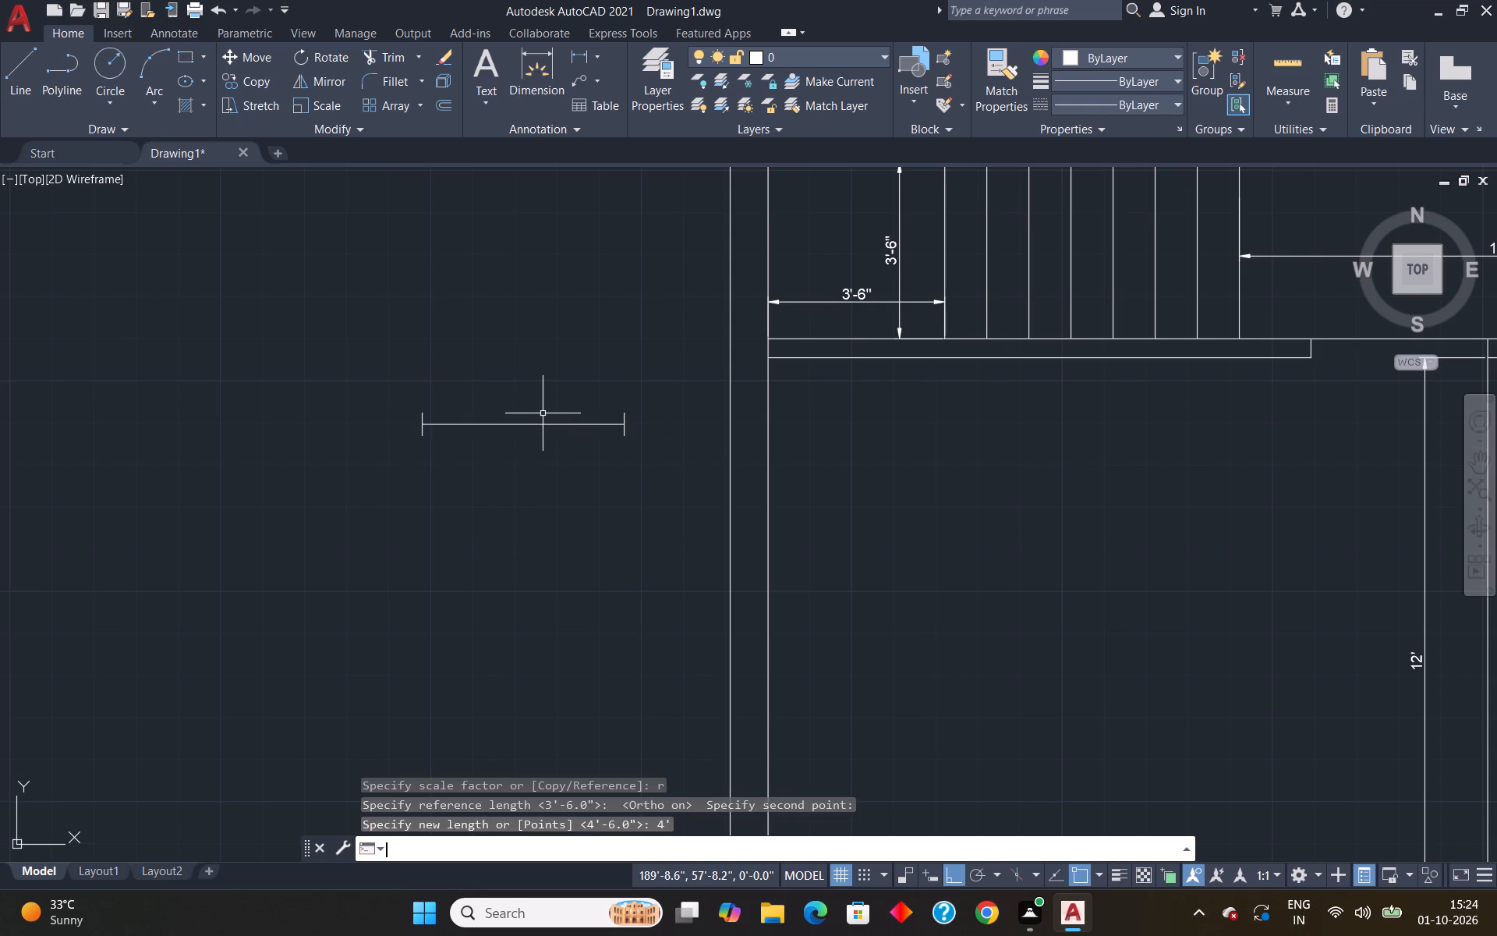
# Move the scaled window block by its right end into the 4' opening in the wall above the 10' space.
pyautogui.click(552, 424)
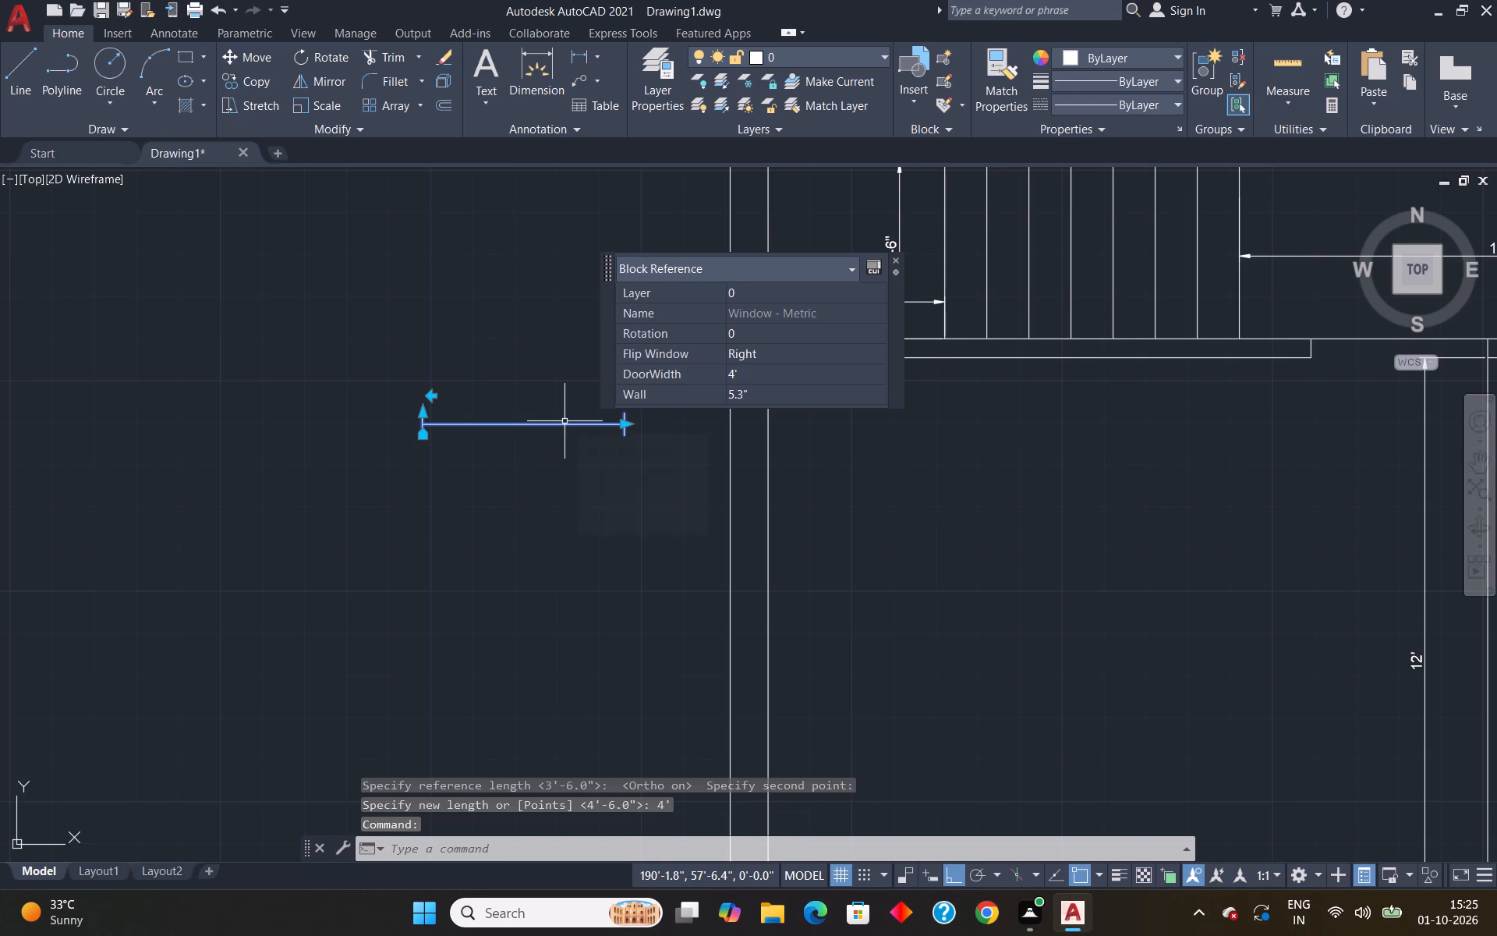
pyautogui.press('m')
pyautogui.press('Return')
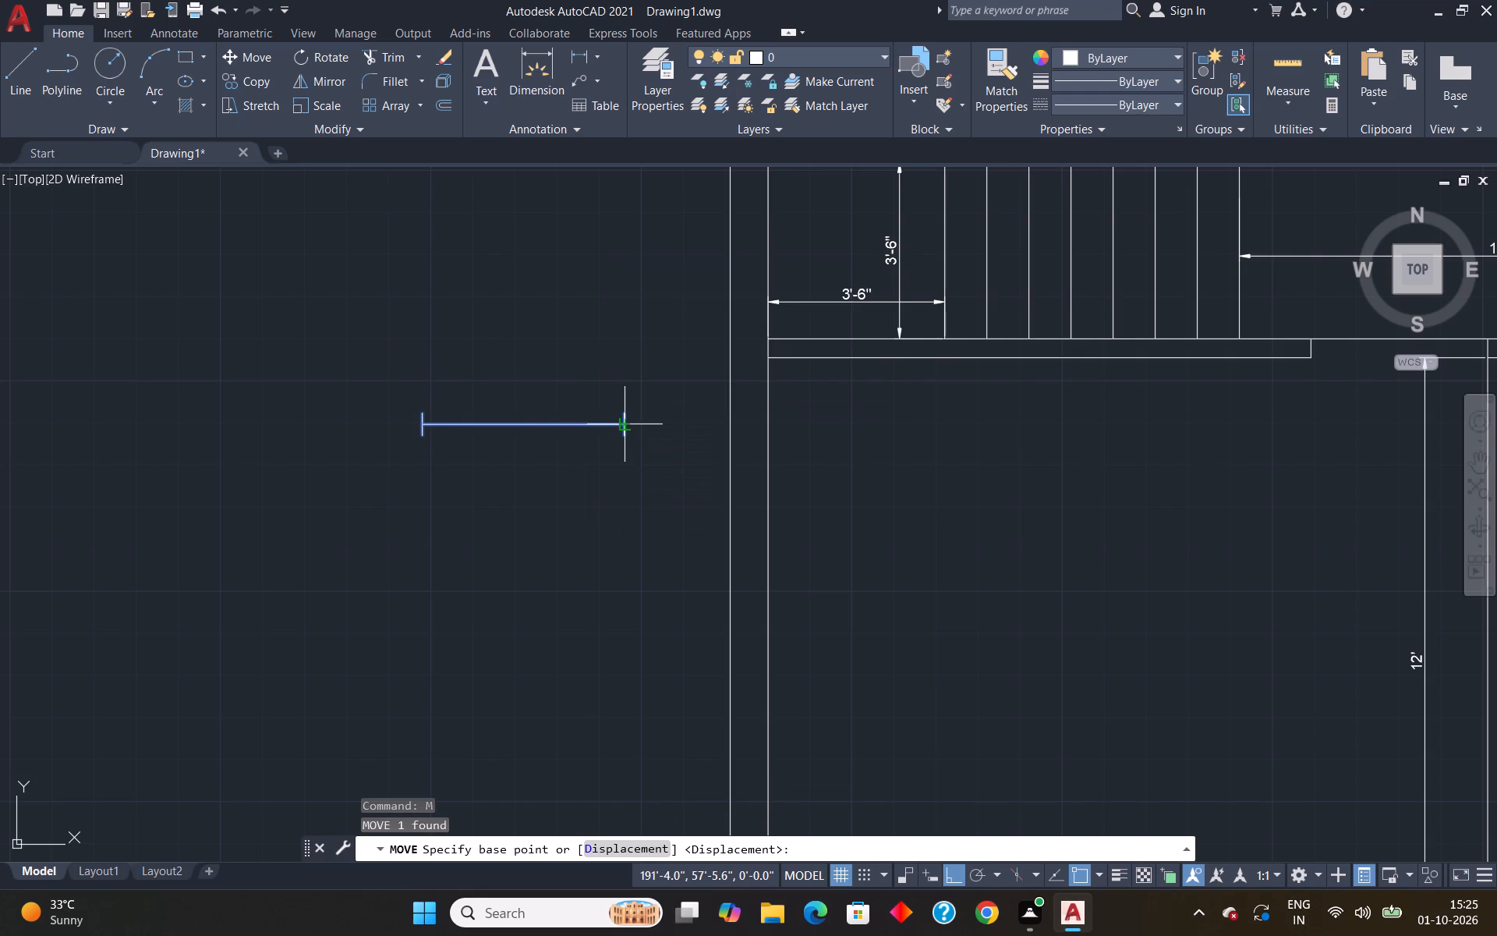
pyautogui.scroll(3, 621, 427)
pyautogui.click(620, 413)
pyautogui.scroll(-7, 622, 411)
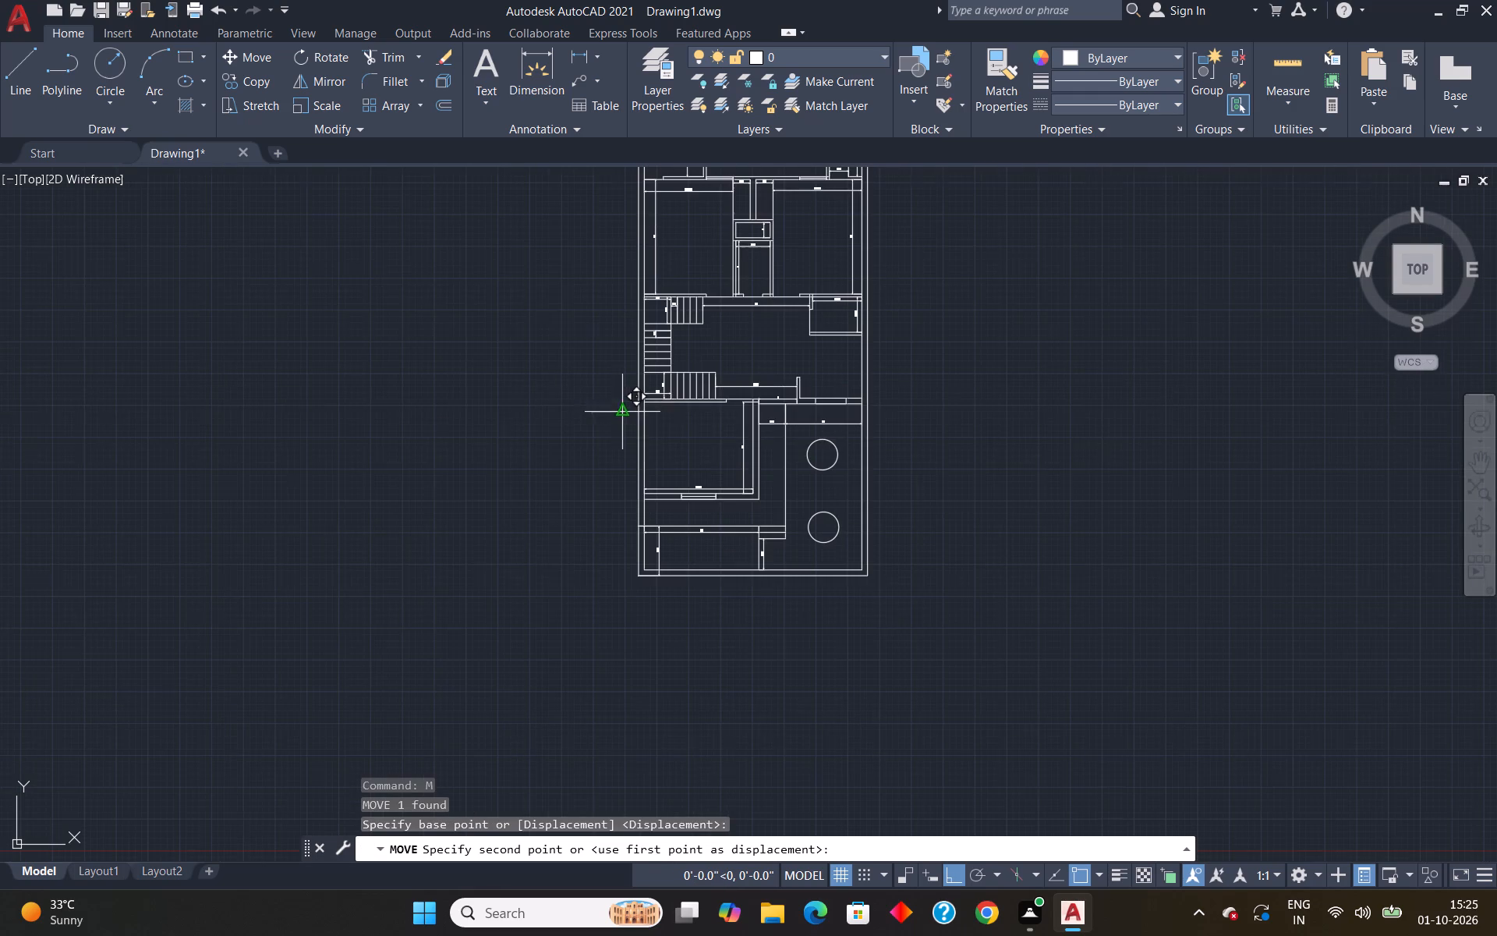
pyautogui.scroll(5, 843, 409)
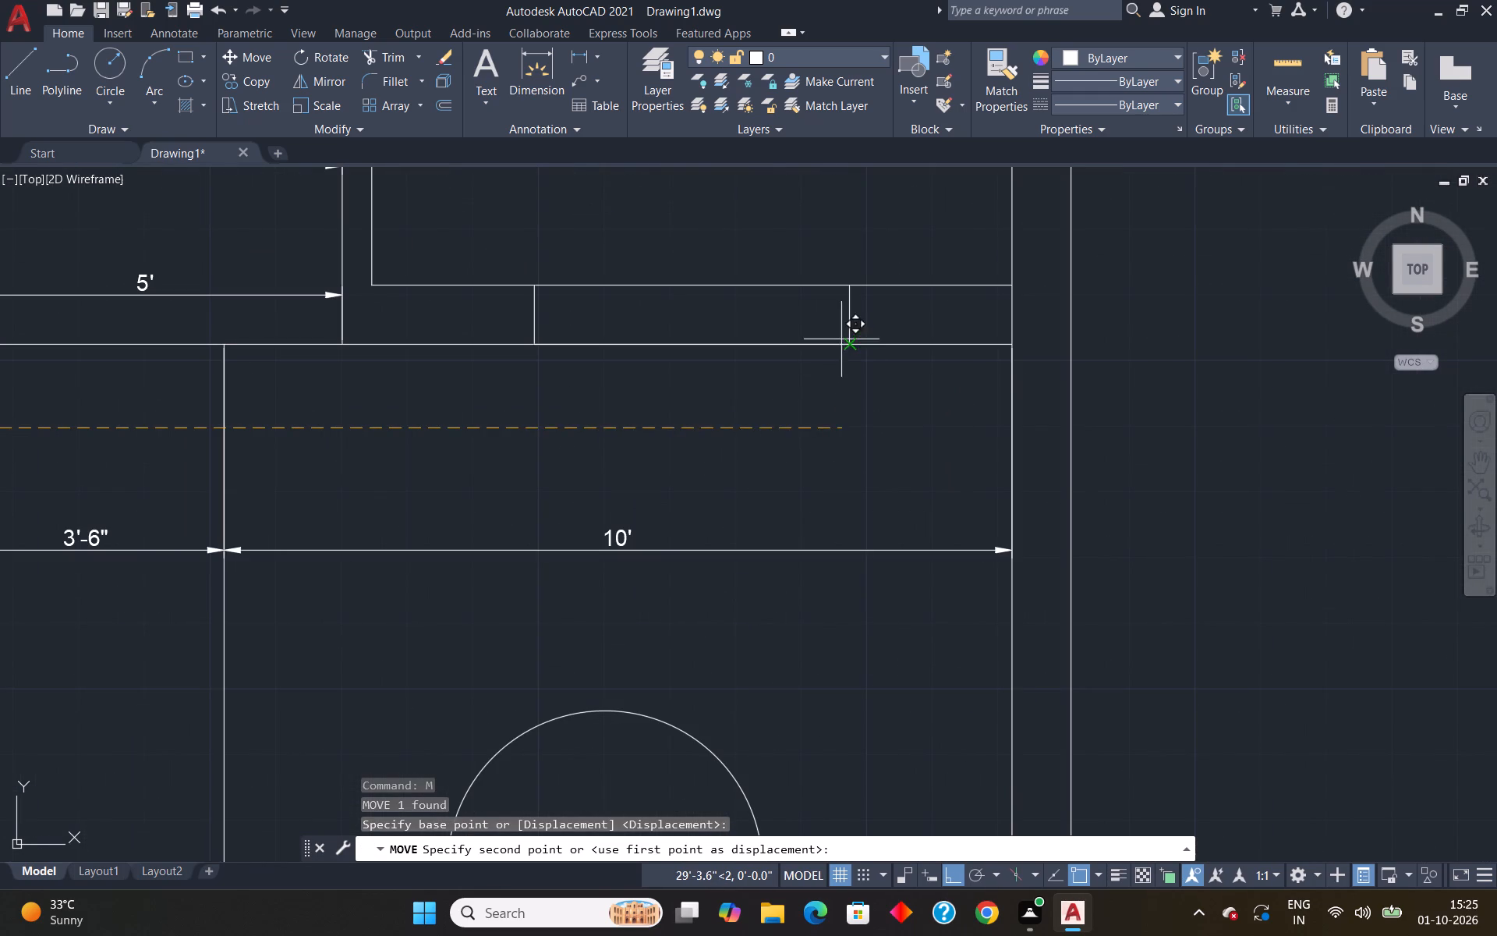
pyautogui.click(849, 319)
pyautogui.press('Escape')
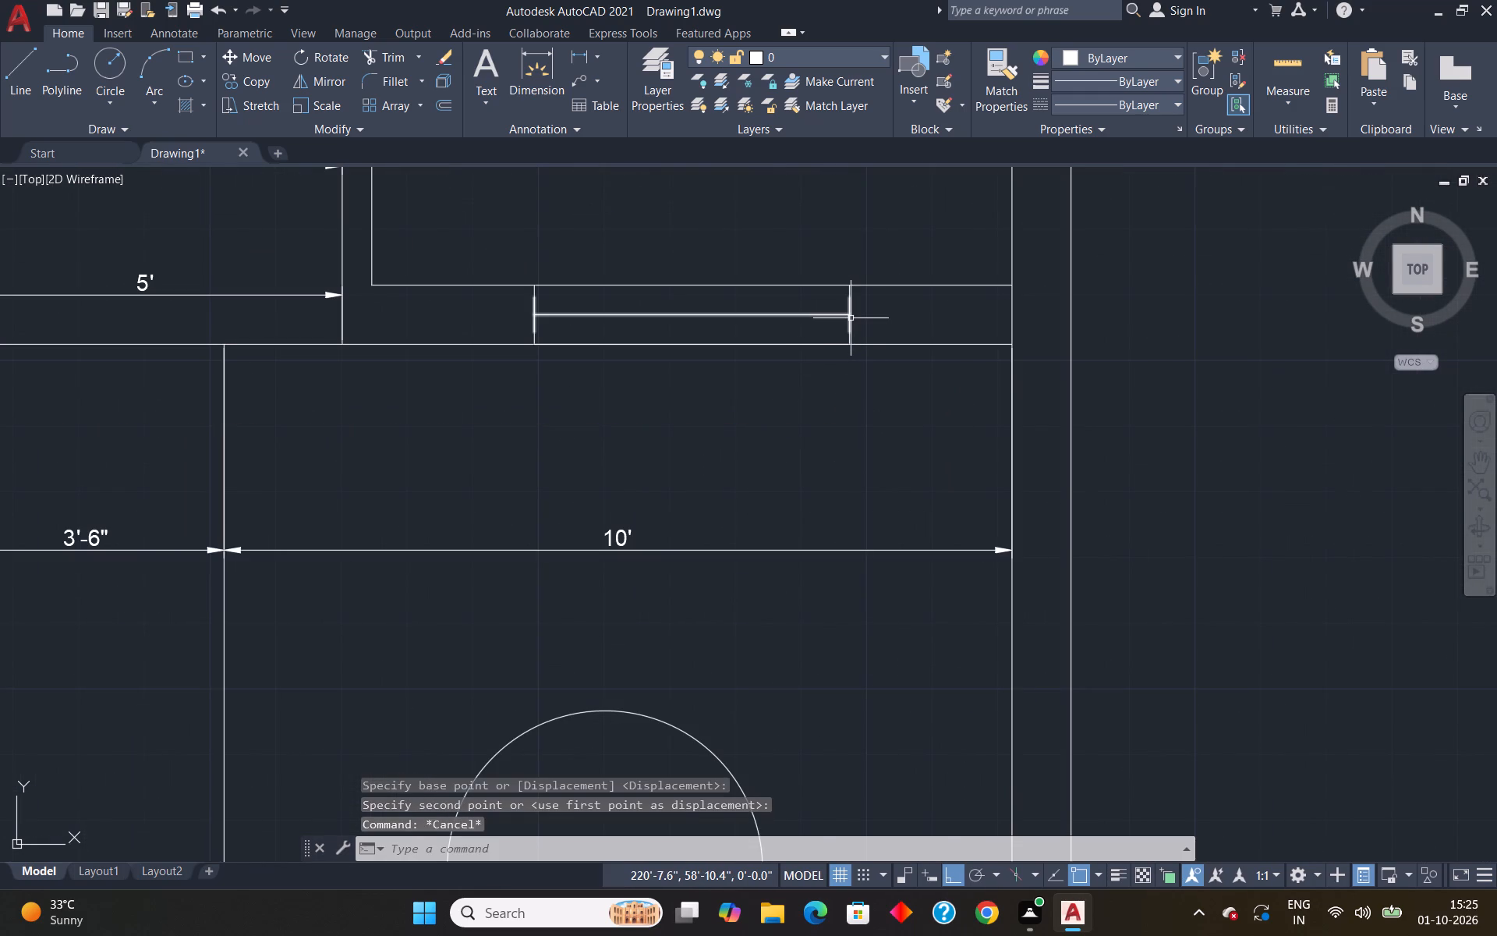
# Dimension the opening at the left end of the wall above the left 11'-7.5" room.
pyautogui.scroll(-7, 851, 324)
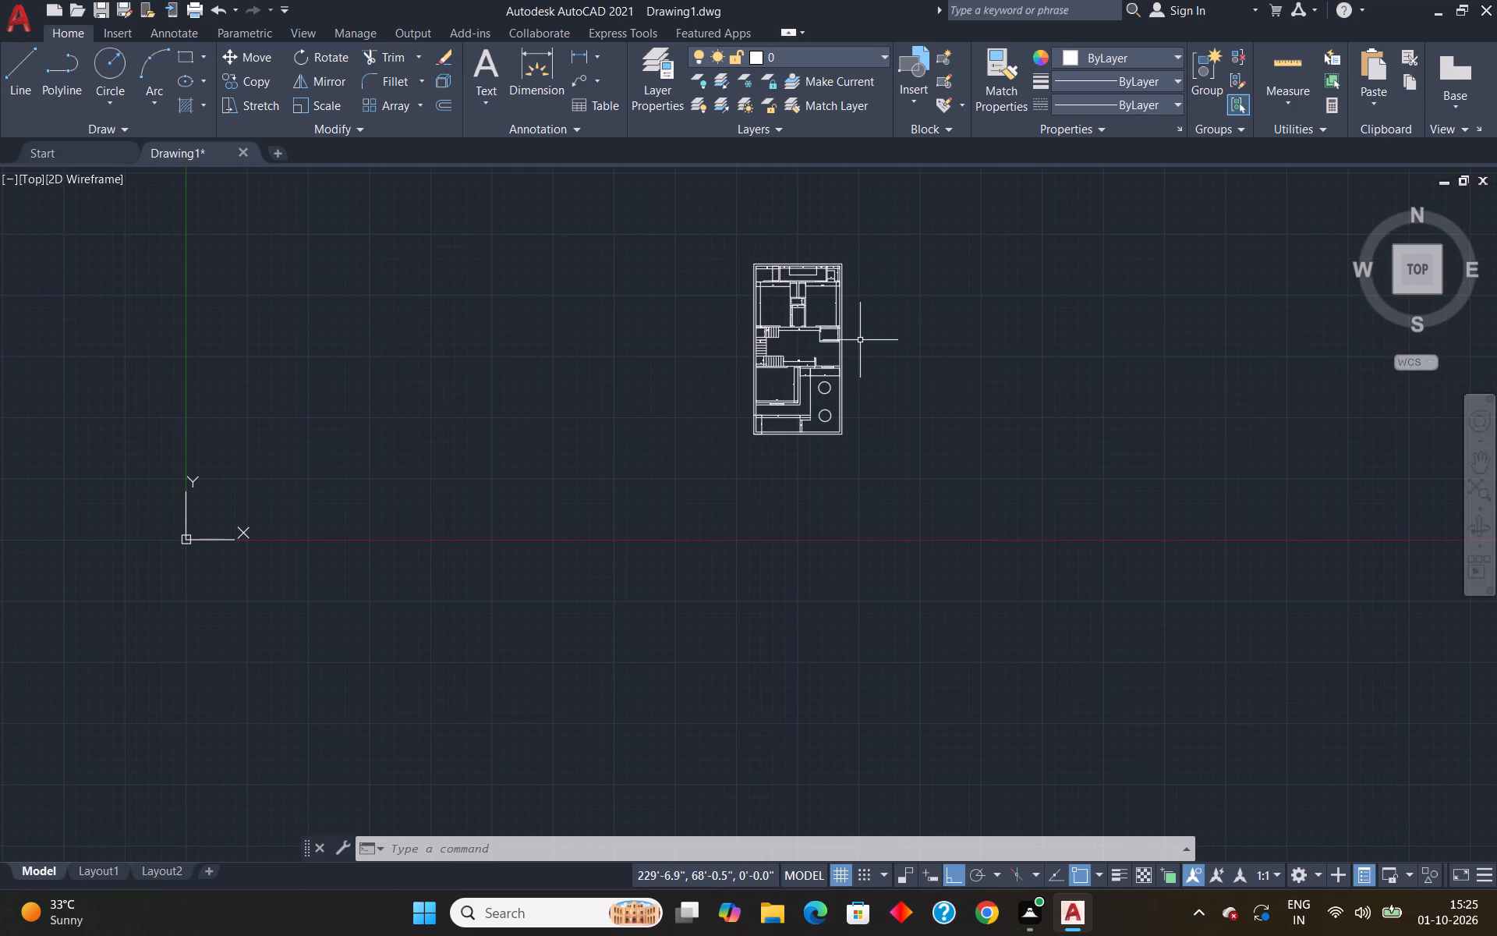
pyautogui.click(536, 81)
pyautogui.scroll(6, 758, 291)
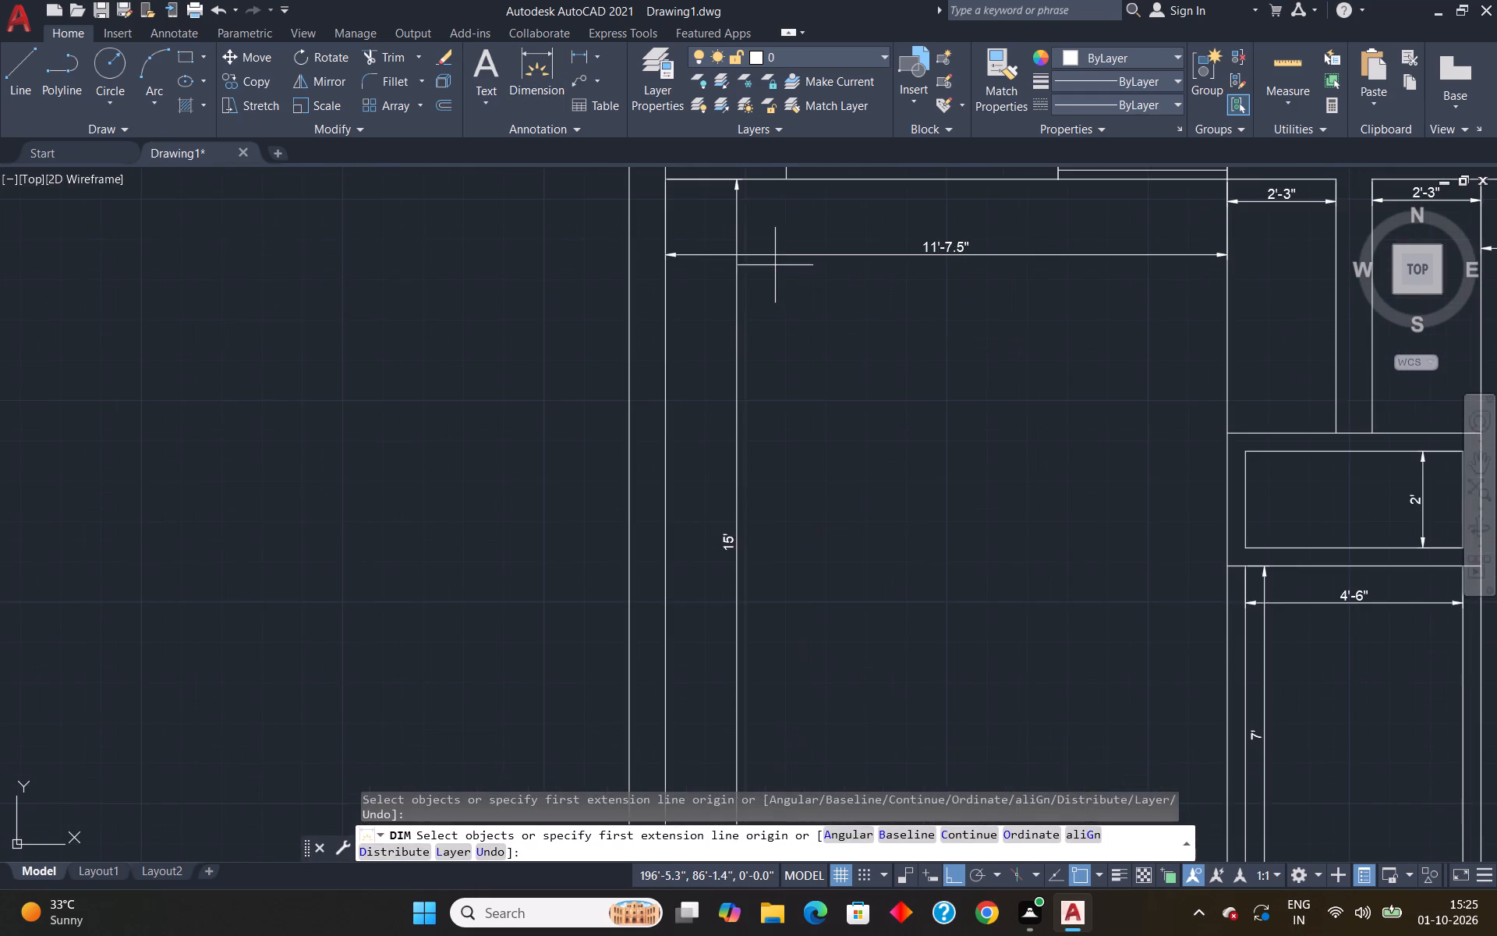
pyautogui.scroll(-4, 792, 208)
pyautogui.scroll(4, 773, 196)
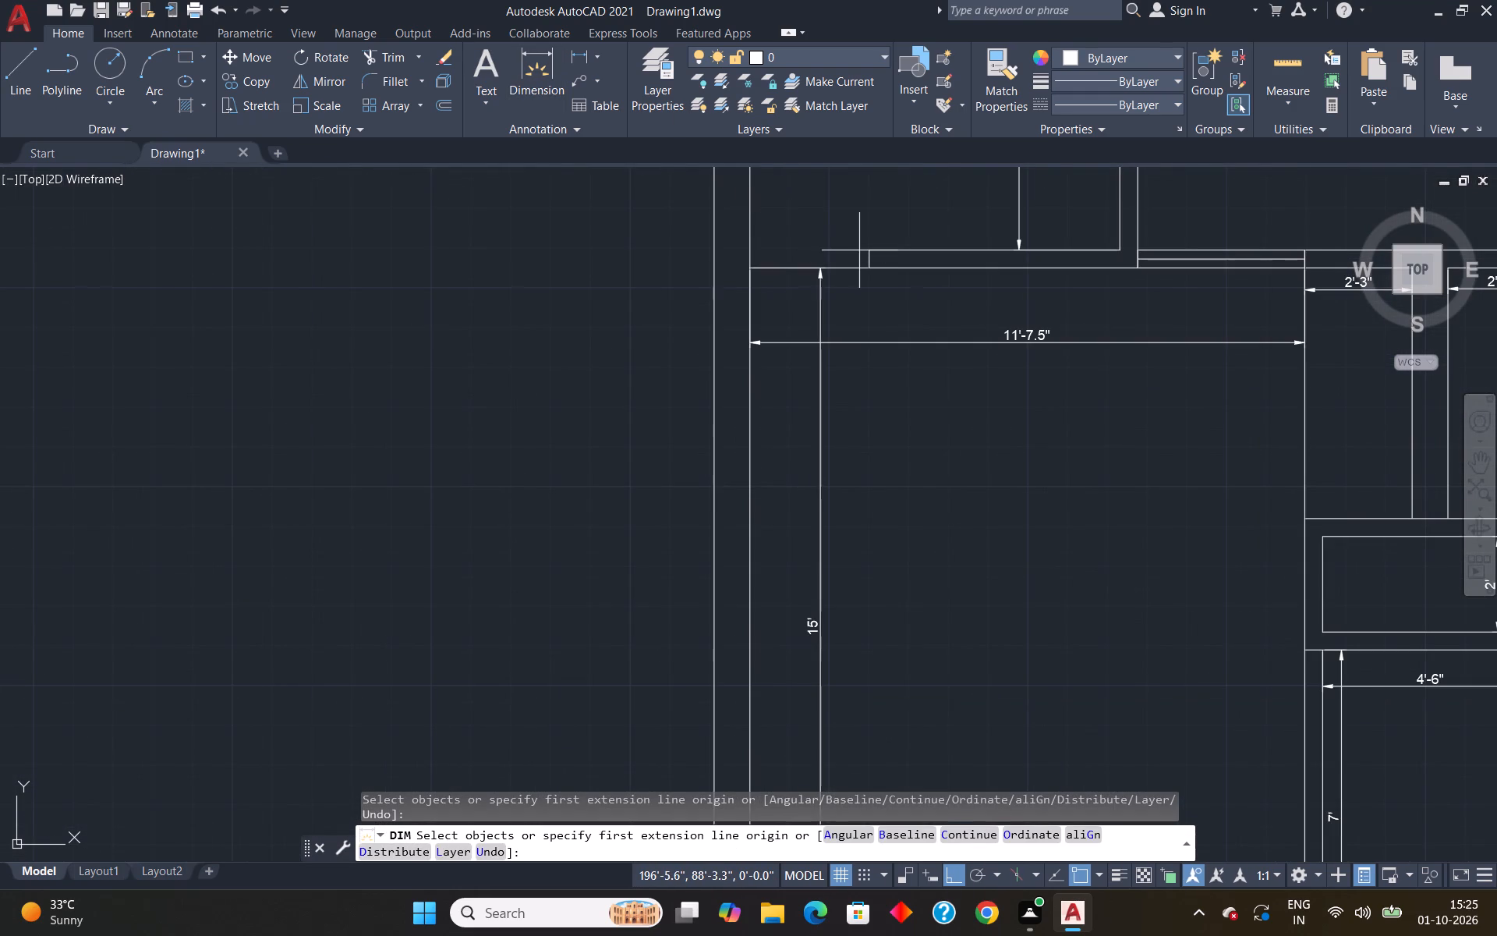
pyautogui.click(868, 251)
pyautogui.click(752, 253)
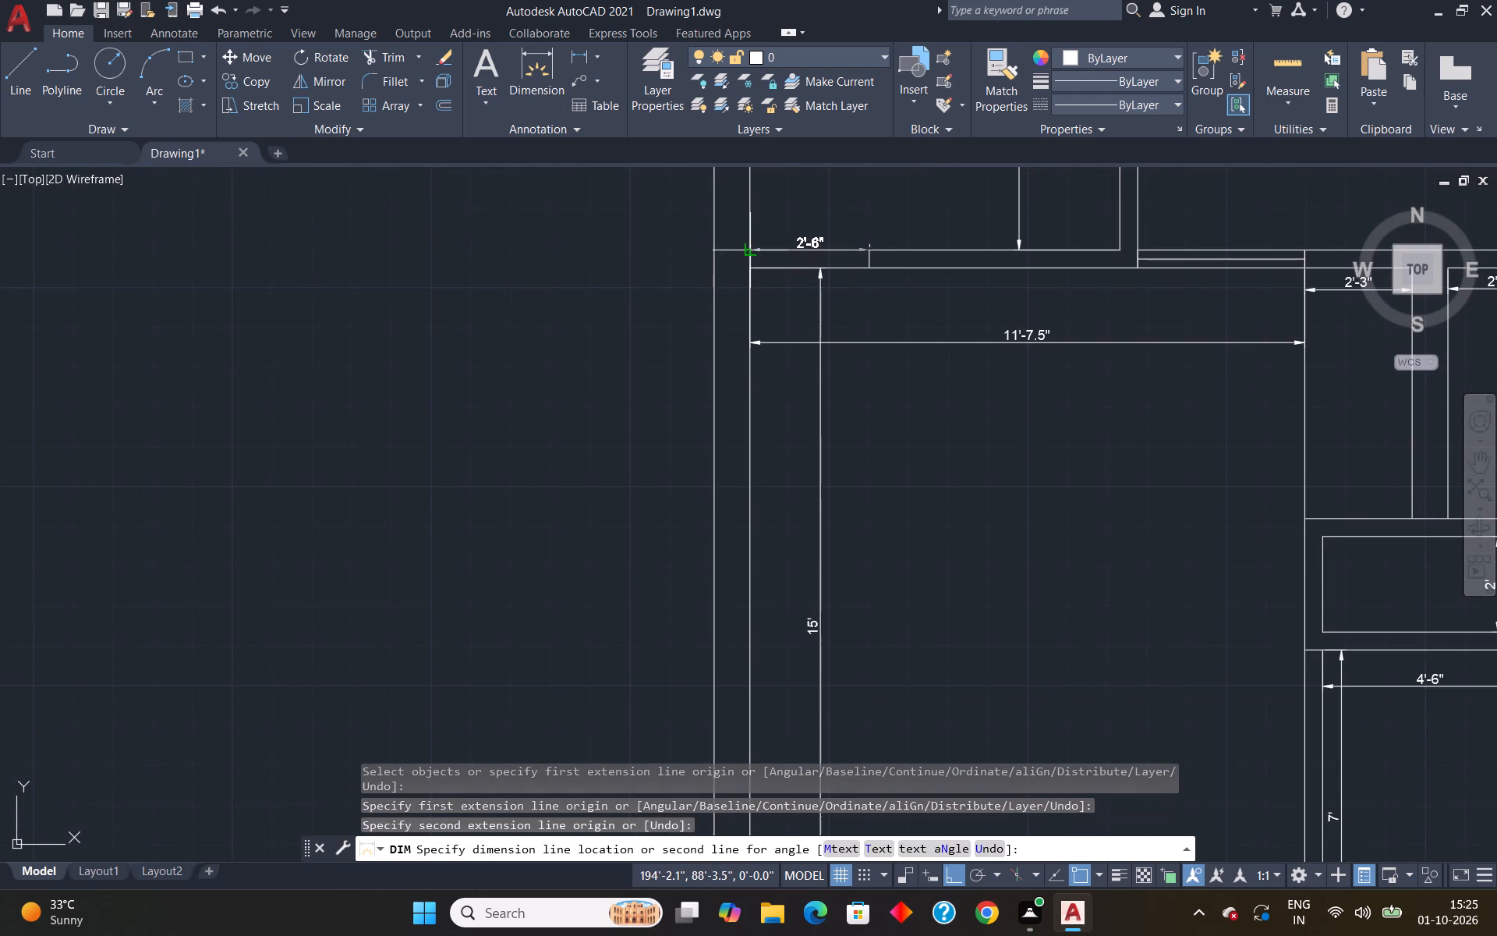
pyautogui.click(811, 256)
# Dimension the width of the window in the wall above the left 11'-7.5" room, placing the dimension just above it.
pyautogui.scroll(-2, 932, 240)
pyautogui.scroll(2, 1081, 222)
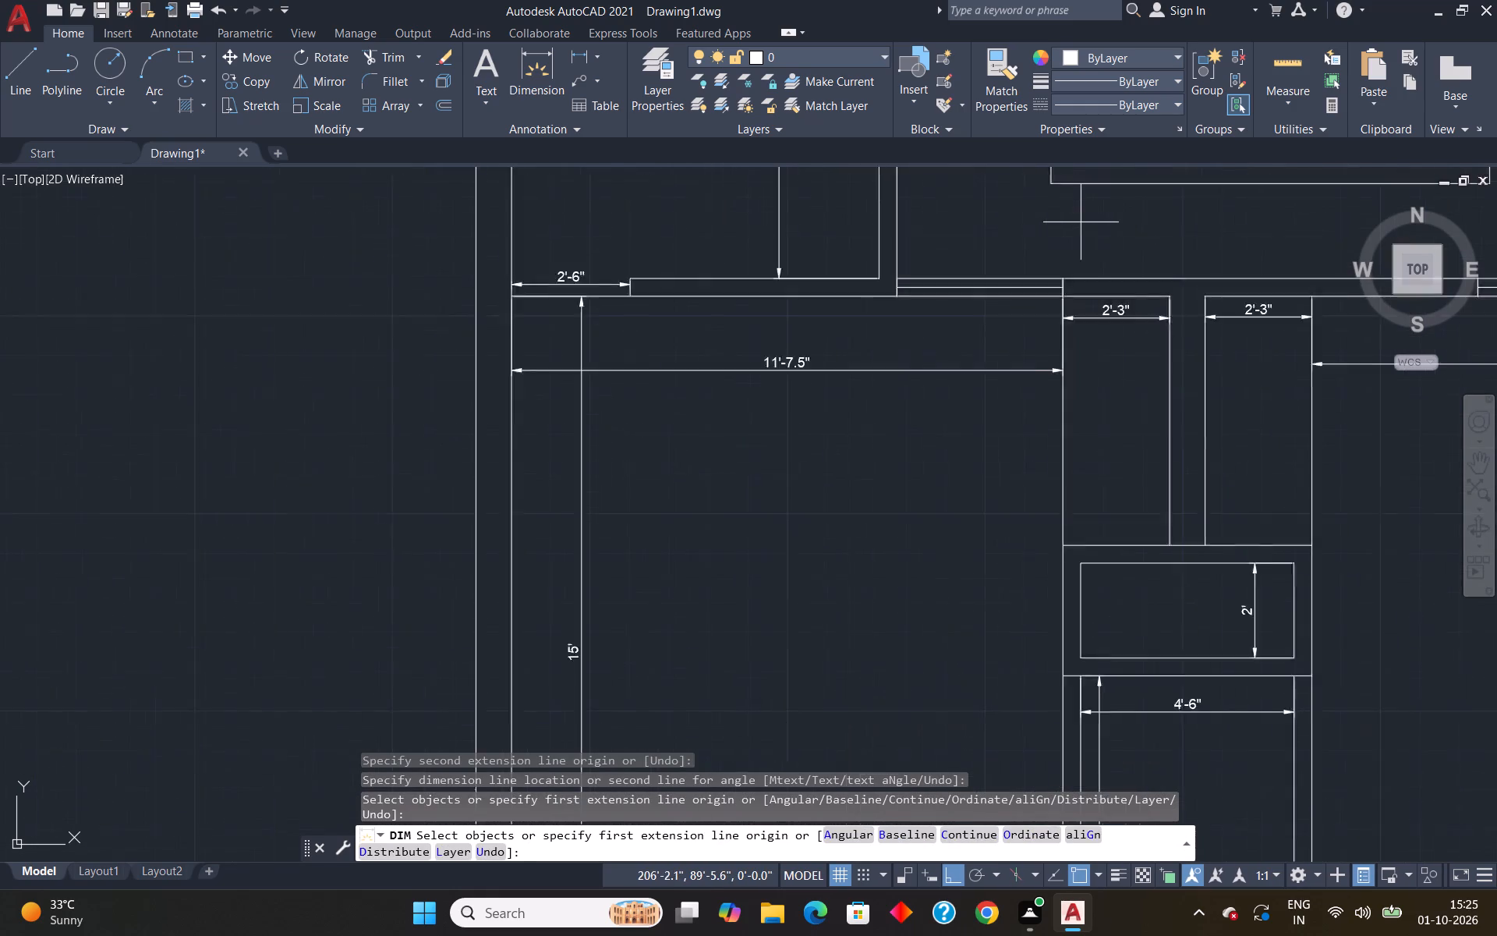
pyautogui.scroll(1, 1081, 222)
pyautogui.click(786, 314)
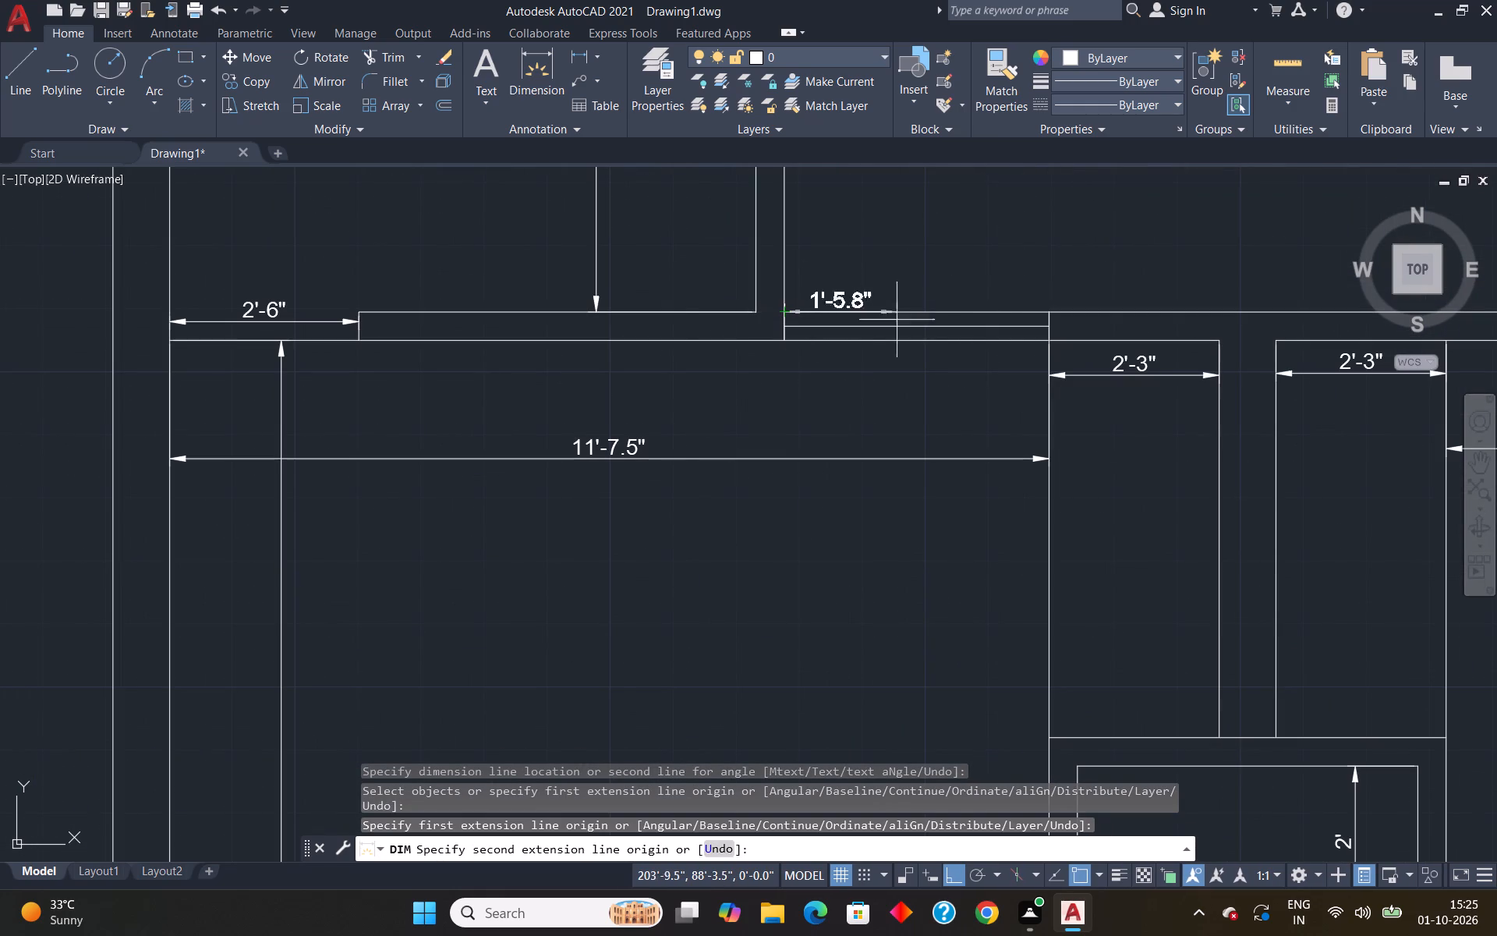
pyautogui.click(1053, 314)
pyautogui.click(1049, 298)
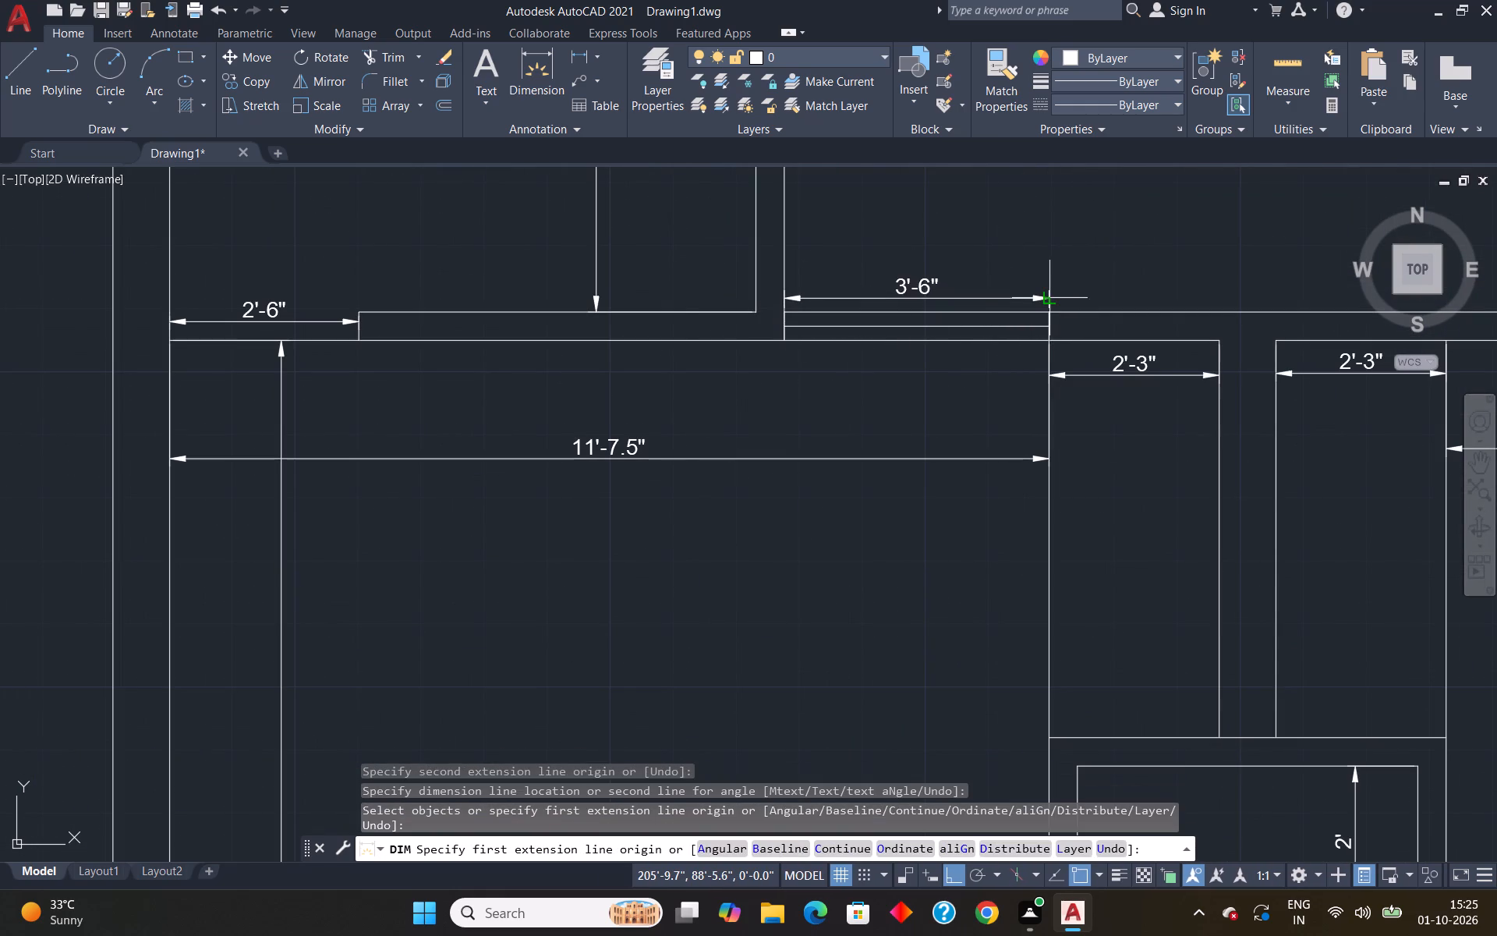
# Dimension the width of the window in the wall above the right 11'-7.5" room, placing the dimension just above it.
pyautogui.scroll(-4, 1049, 298)
pyautogui.scroll(5, 1179, 291)
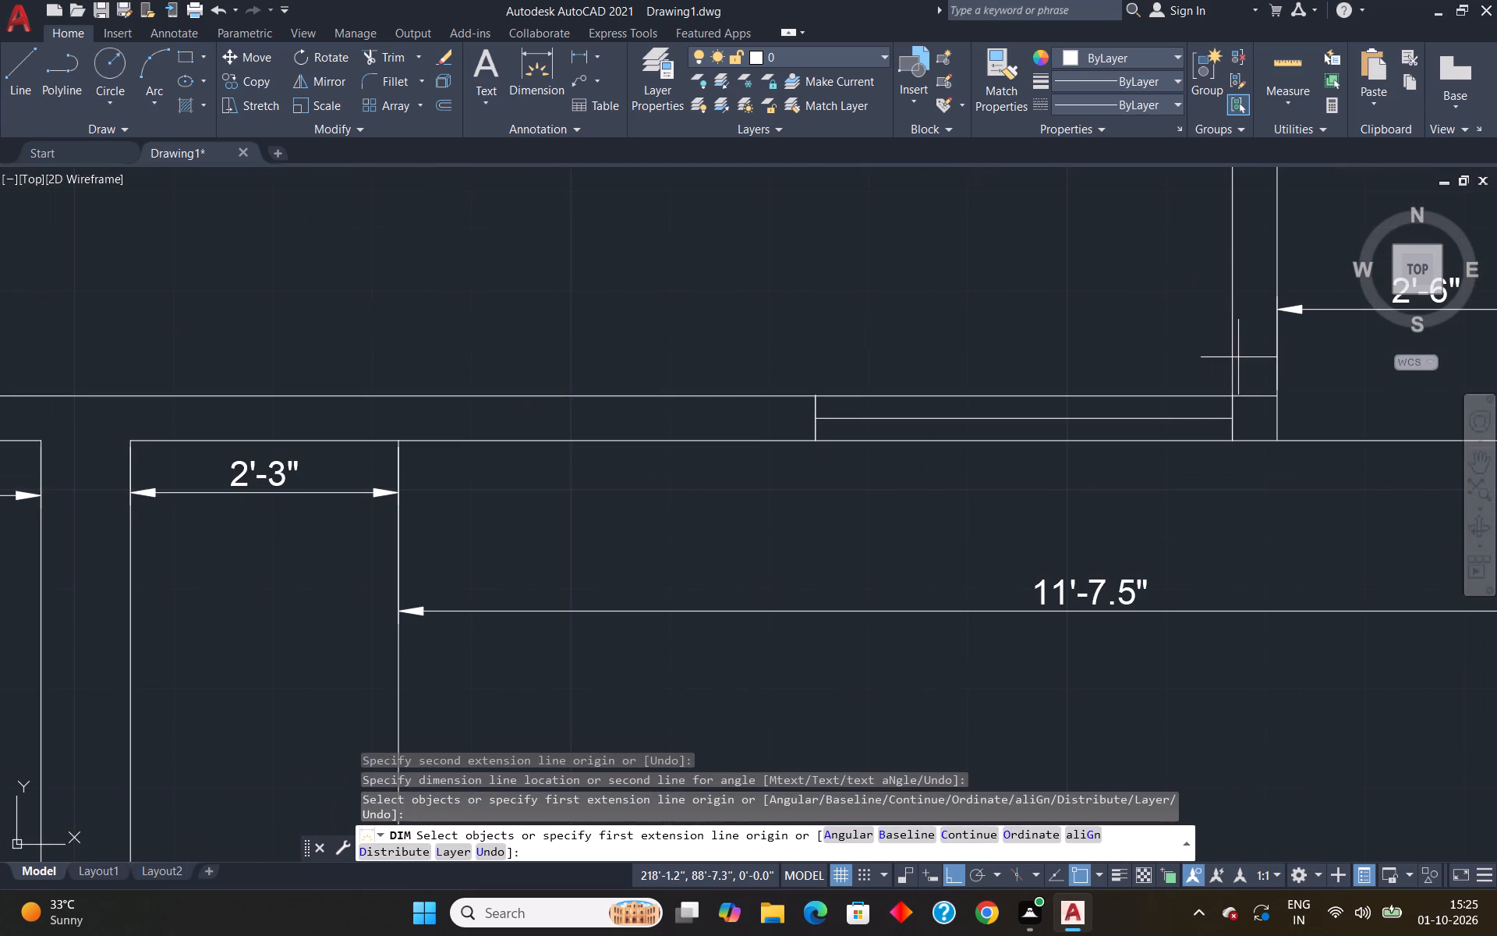
pyautogui.click(1230, 398)
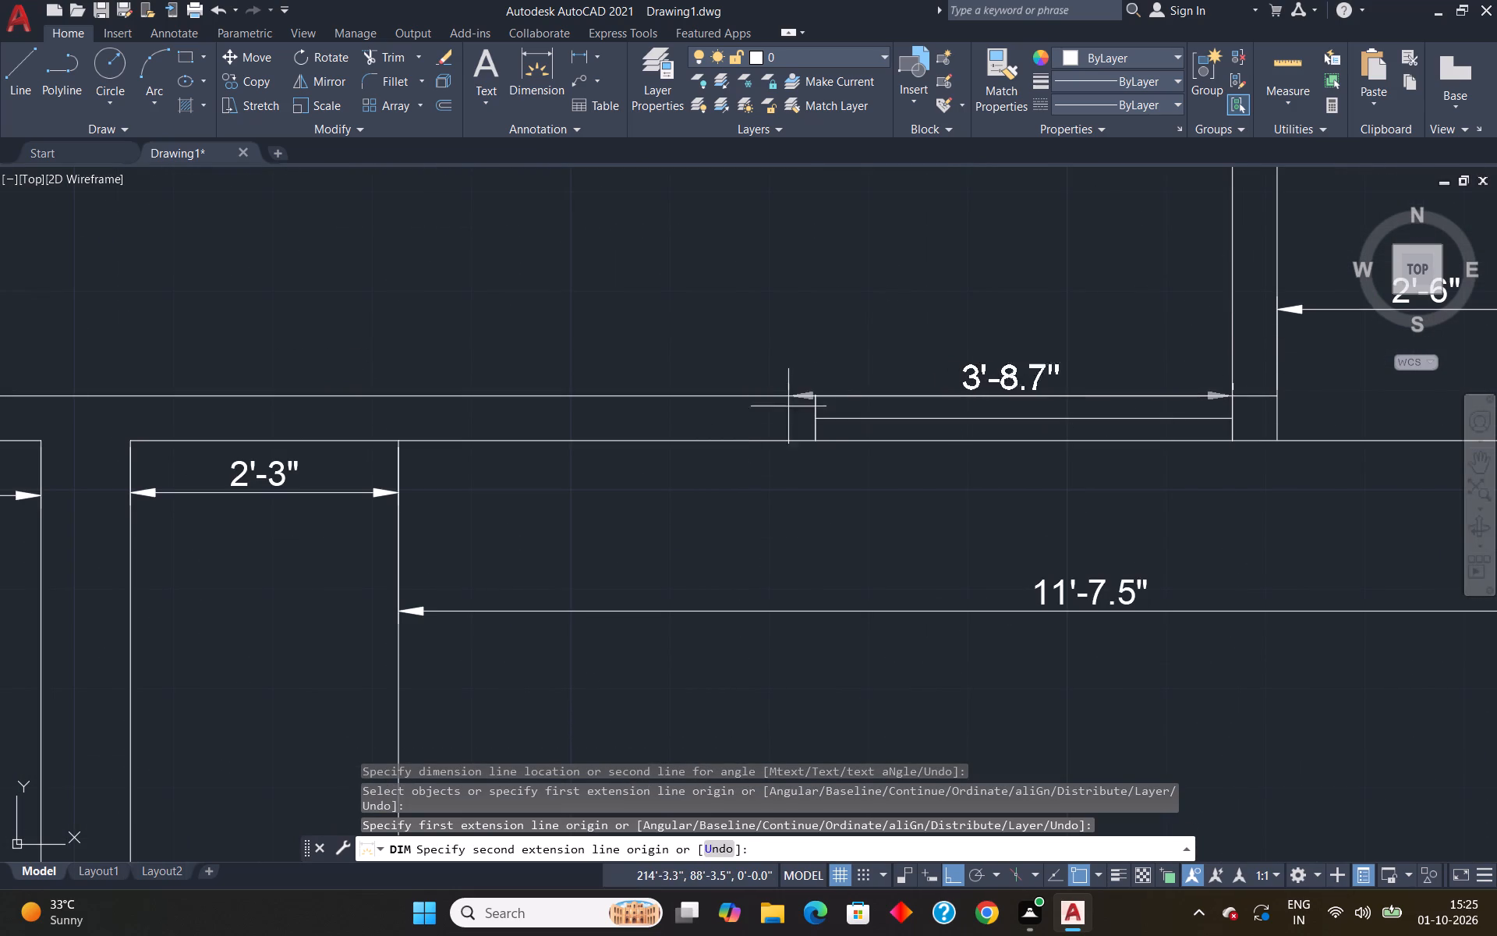
pyautogui.click(816, 395)
pyautogui.click(816, 367)
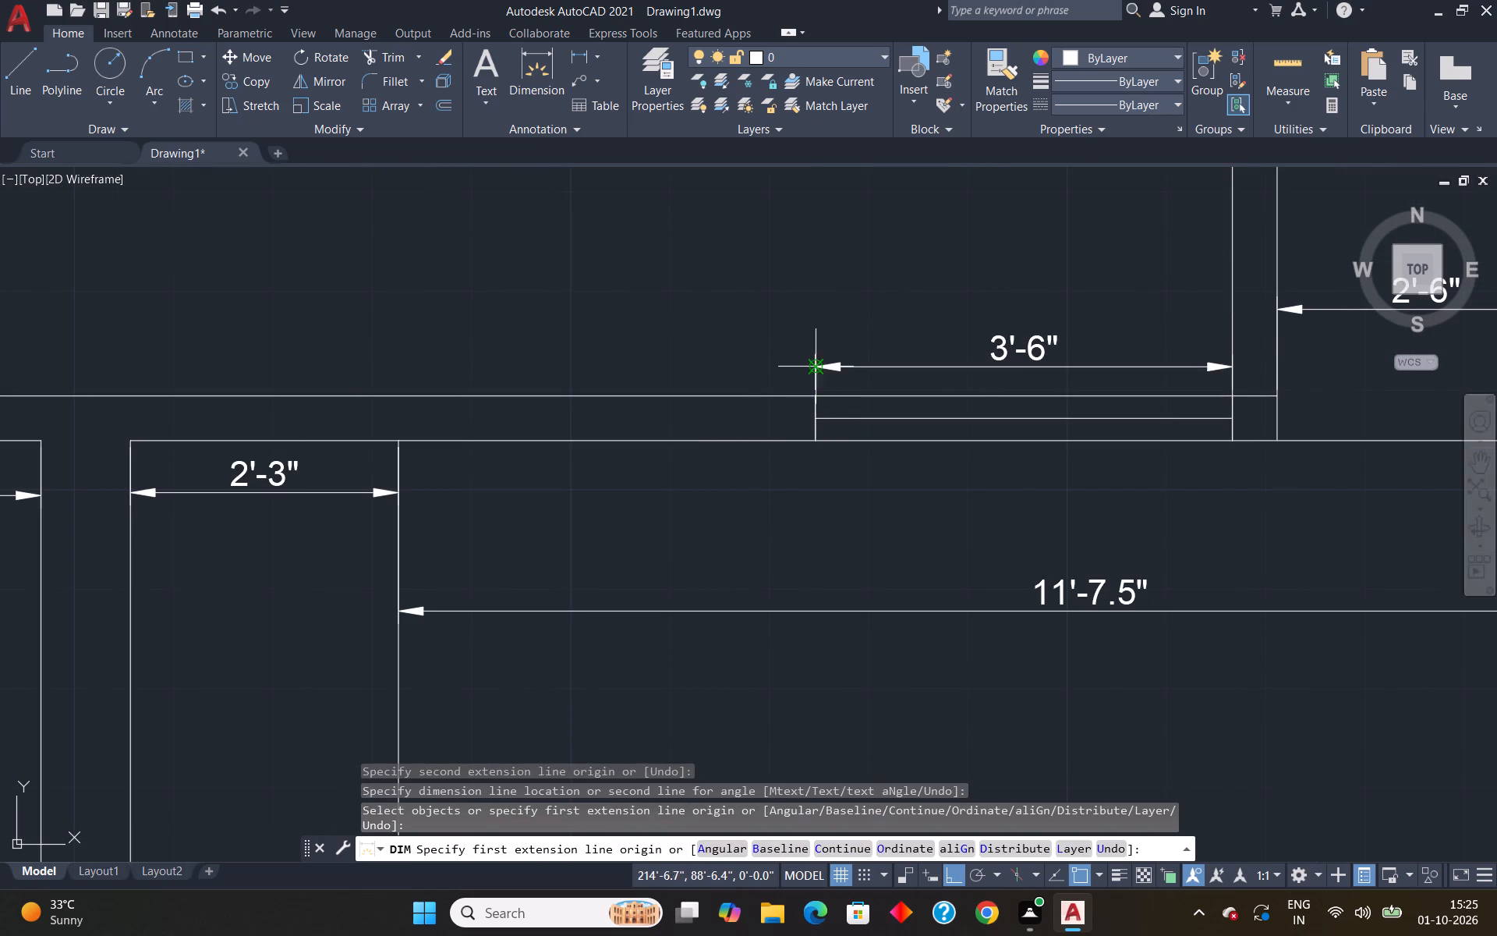
# Dimension the opening in the bottom wall of the left 15' deep room, placing the dimension within the wall gap.
pyautogui.scroll(-4, 823, 359)
pyautogui.scroll(2, 928, 321)
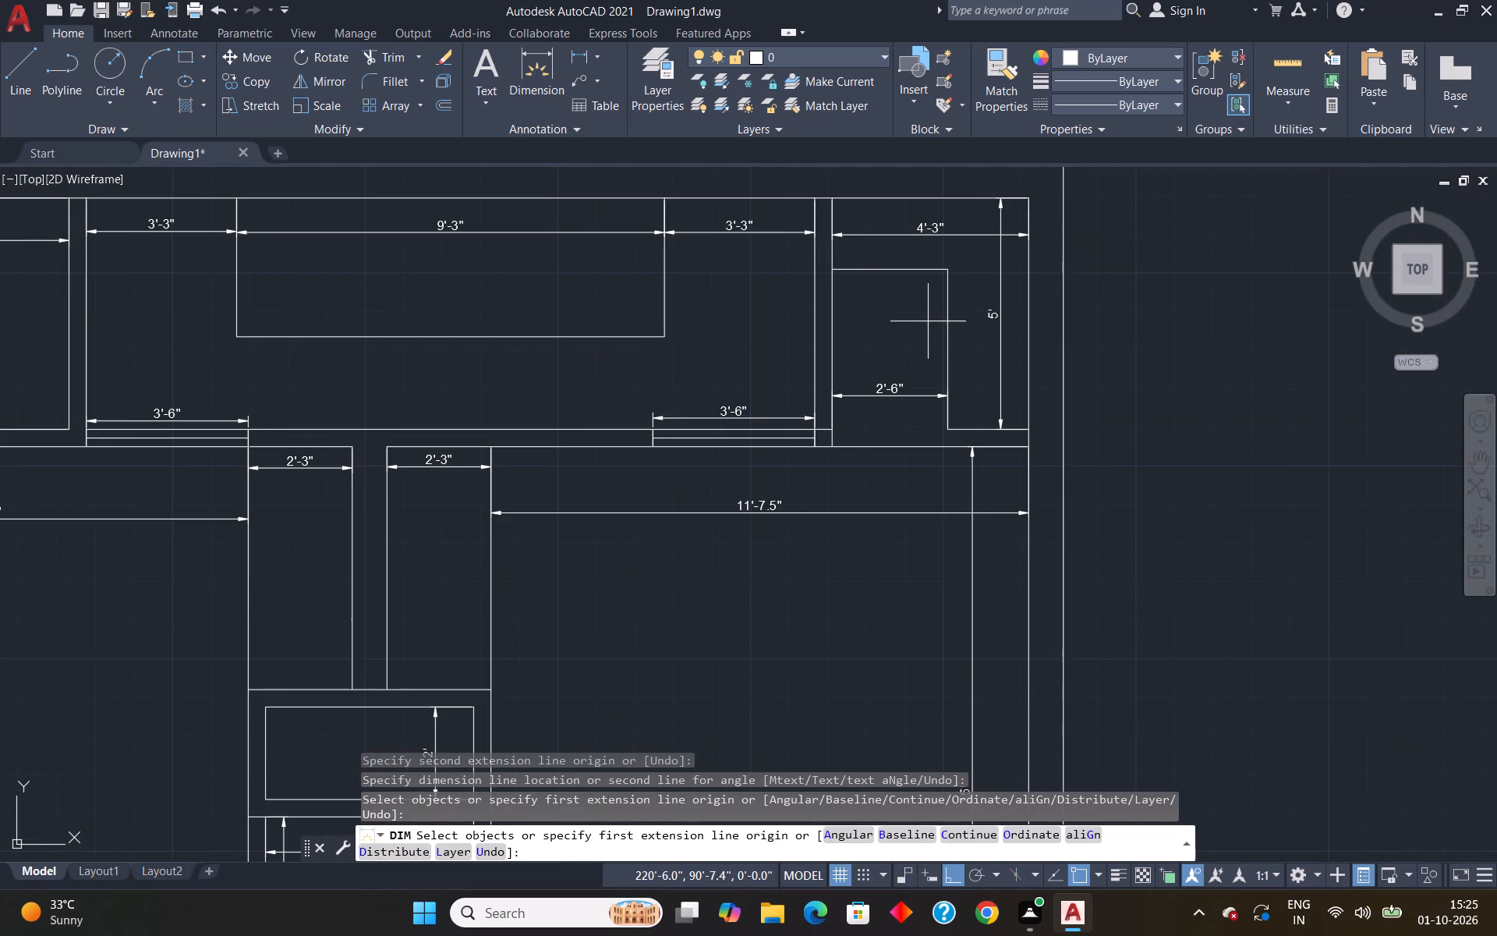
pyautogui.scroll(-5, 917, 321)
pyautogui.scroll(3, 810, 381)
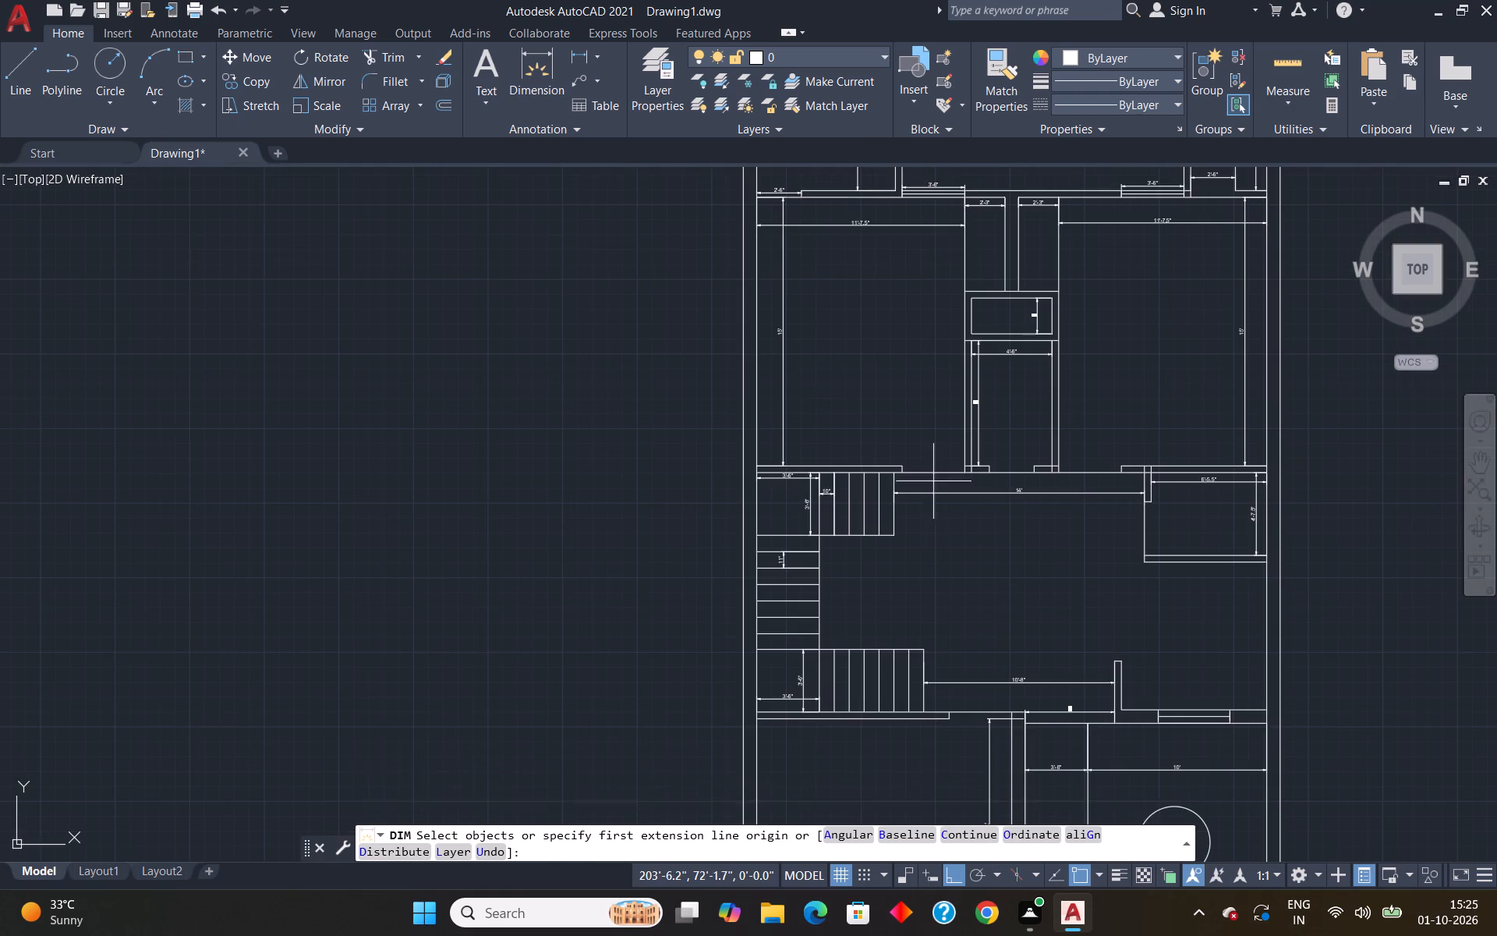
pyautogui.scroll(-2, 903, 469)
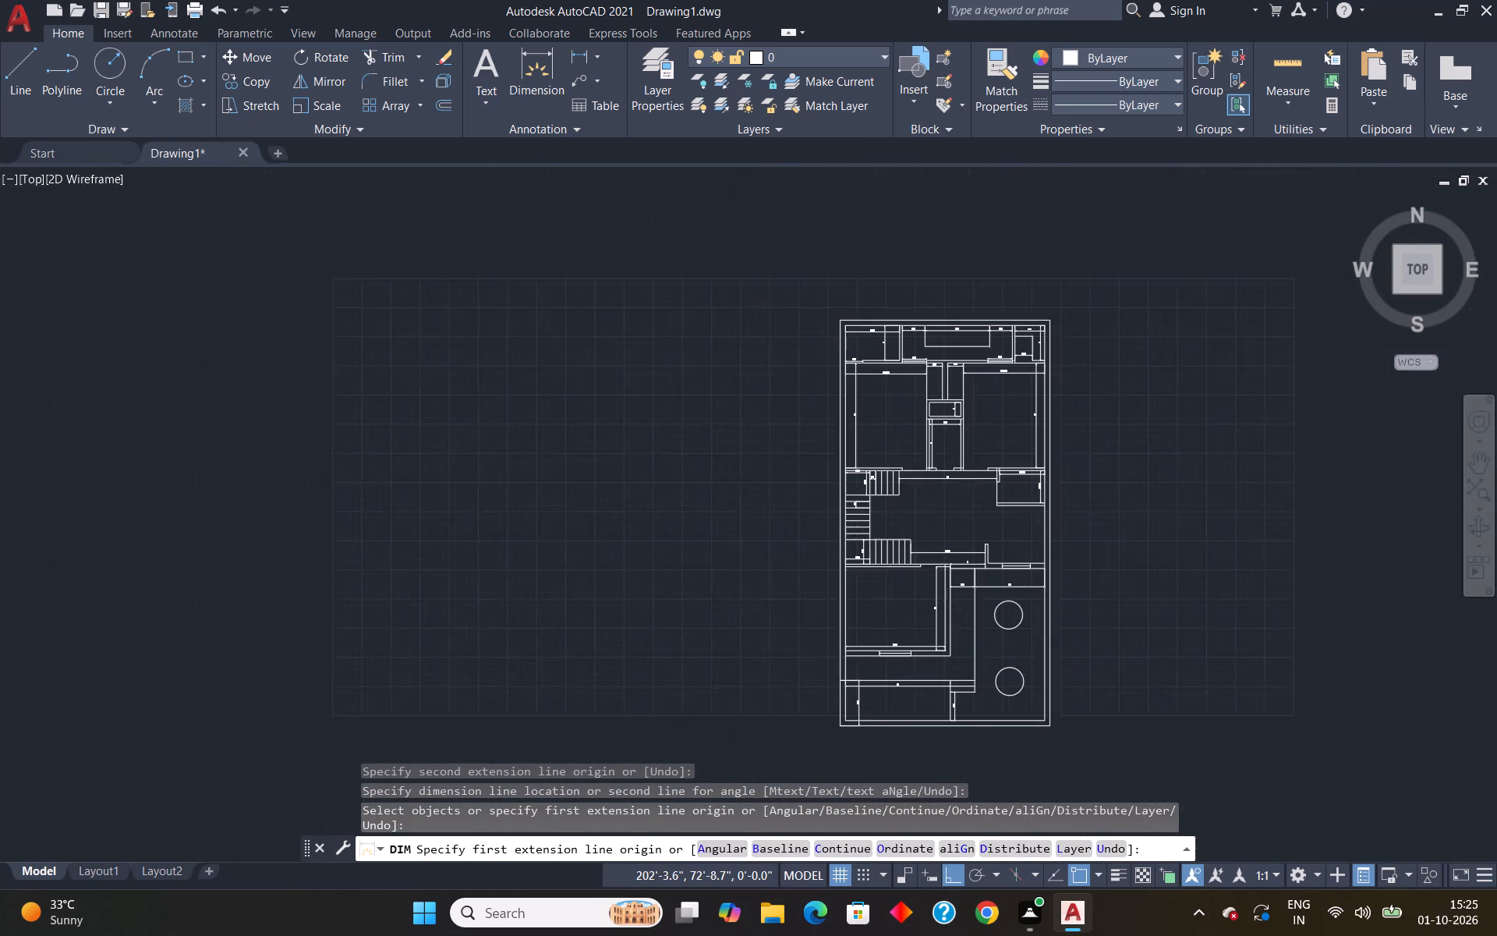
pyautogui.scroll(4, 901, 475)
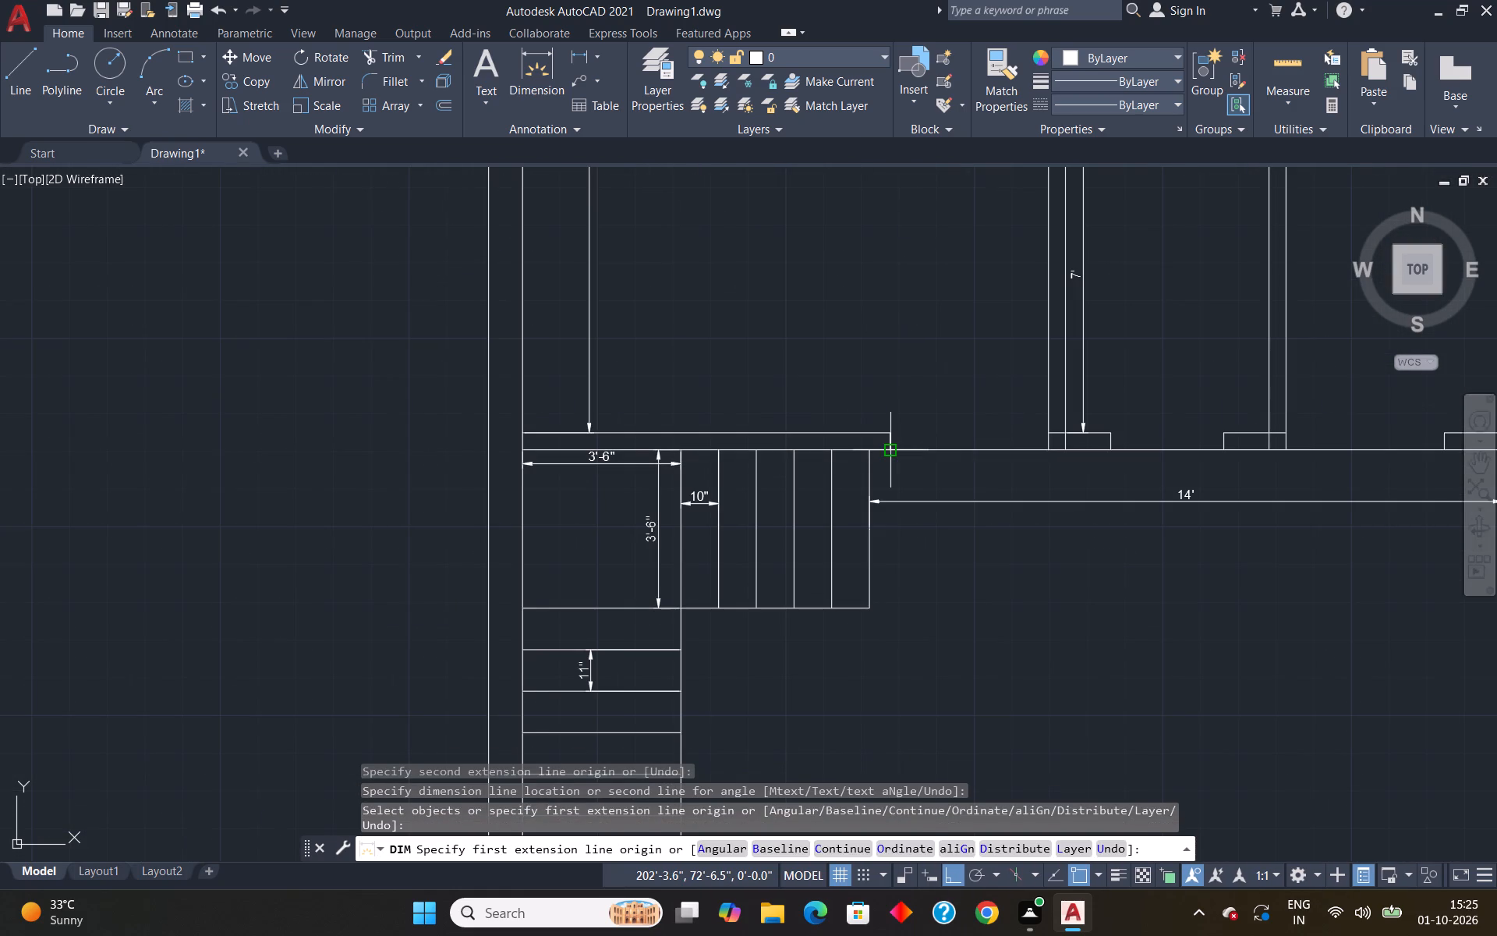
pyautogui.click(890, 450)
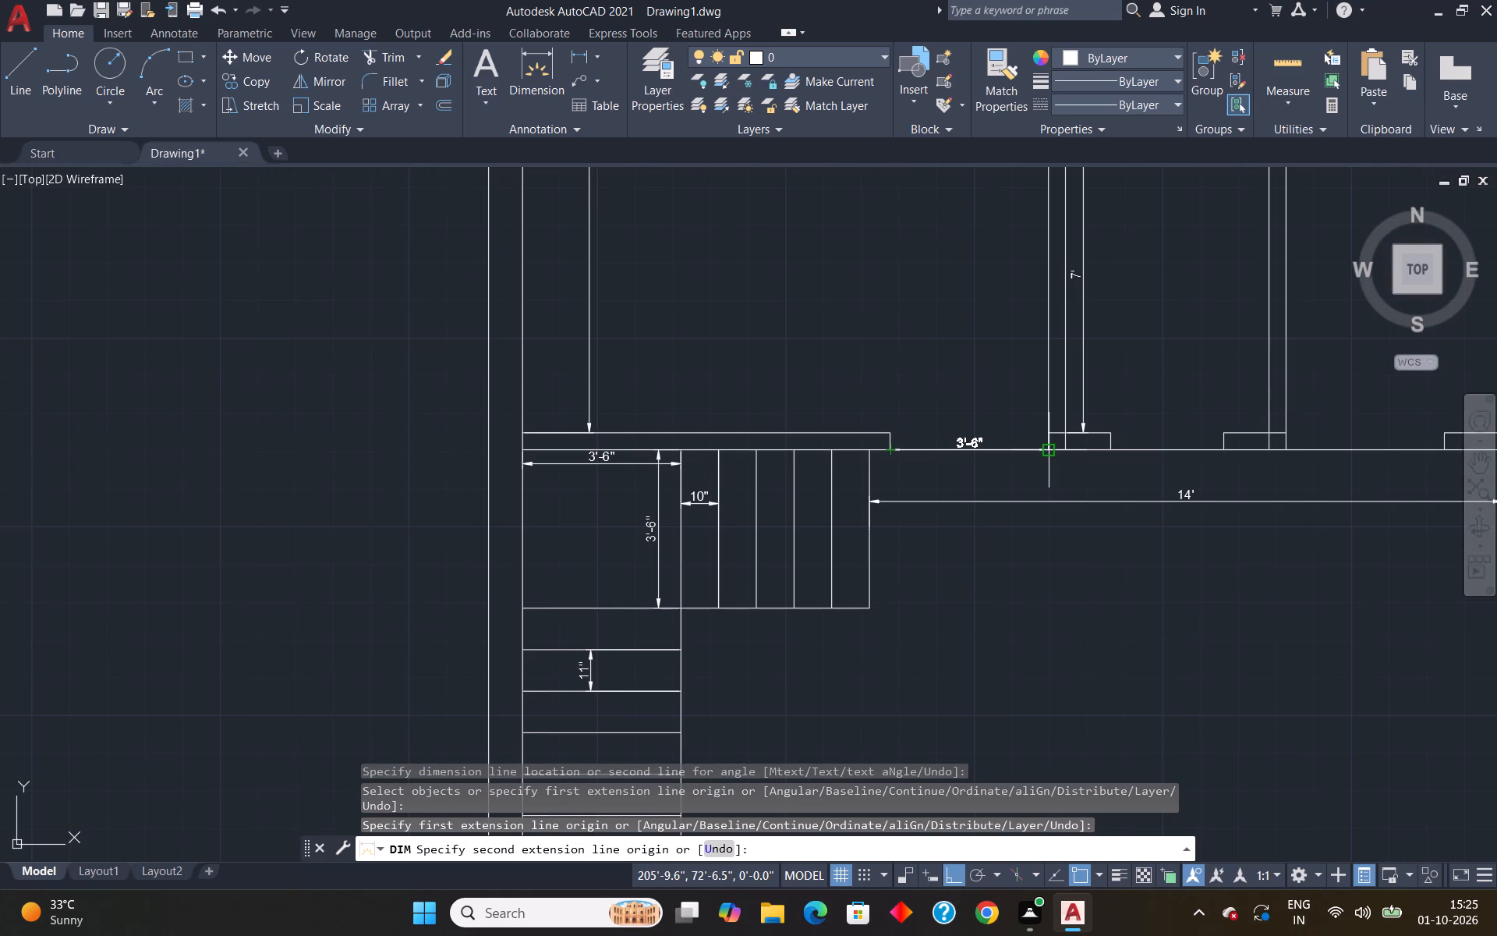
pyautogui.click(1044, 448)
pyautogui.click(1032, 438)
# Dimension the opening in the bottom wall of the right 15' deep room, placing the dimension within the wall gap.
pyautogui.scroll(-4, 1056, 430)
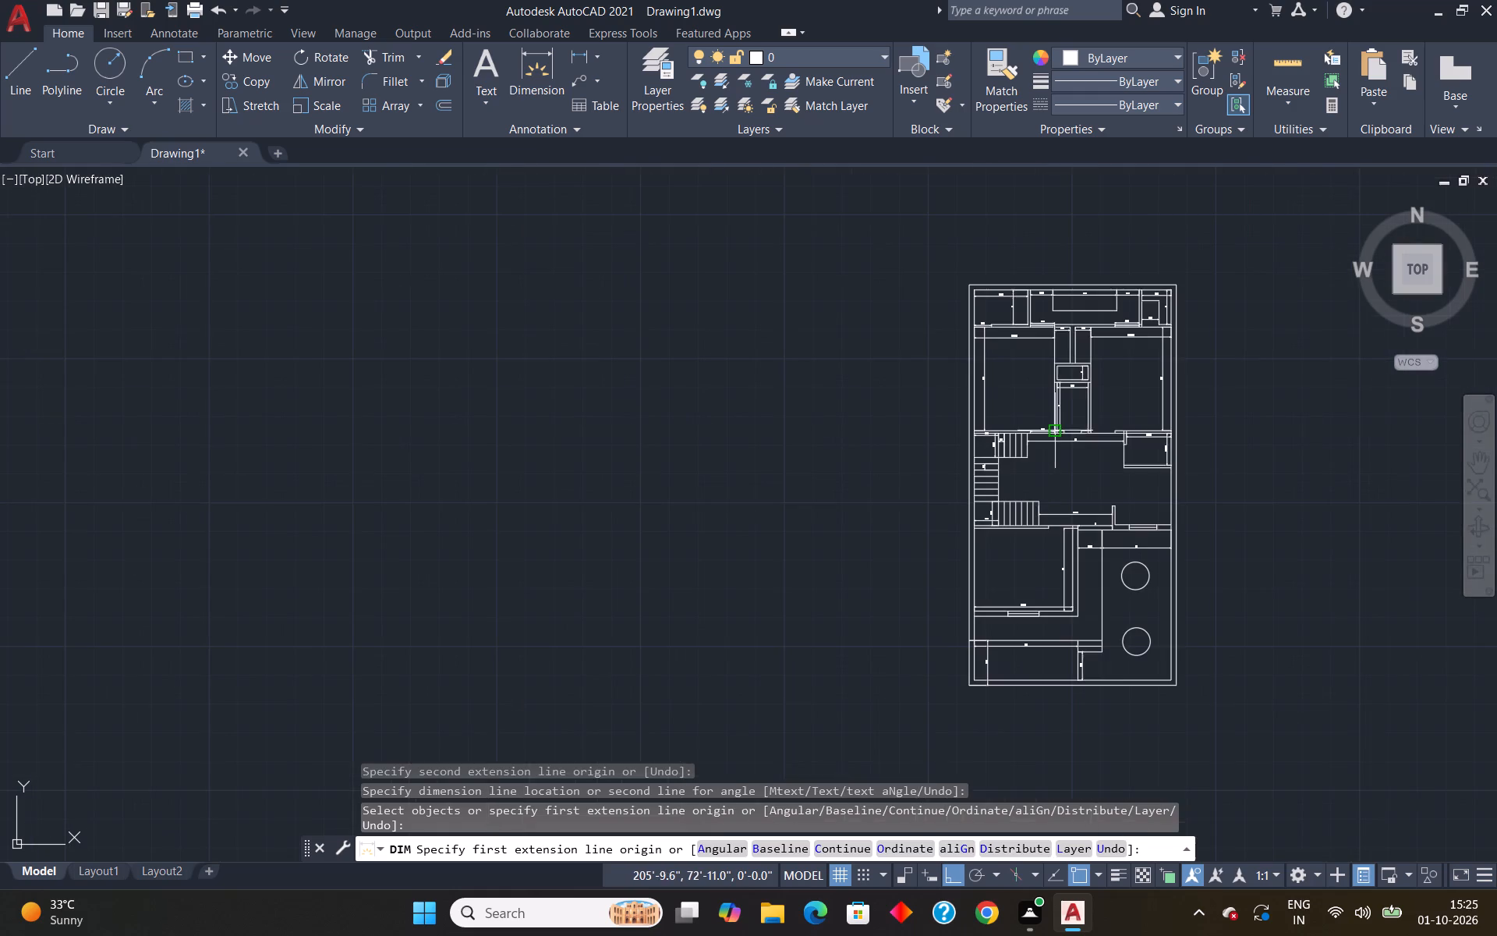
pyautogui.scroll(4, 1117, 431)
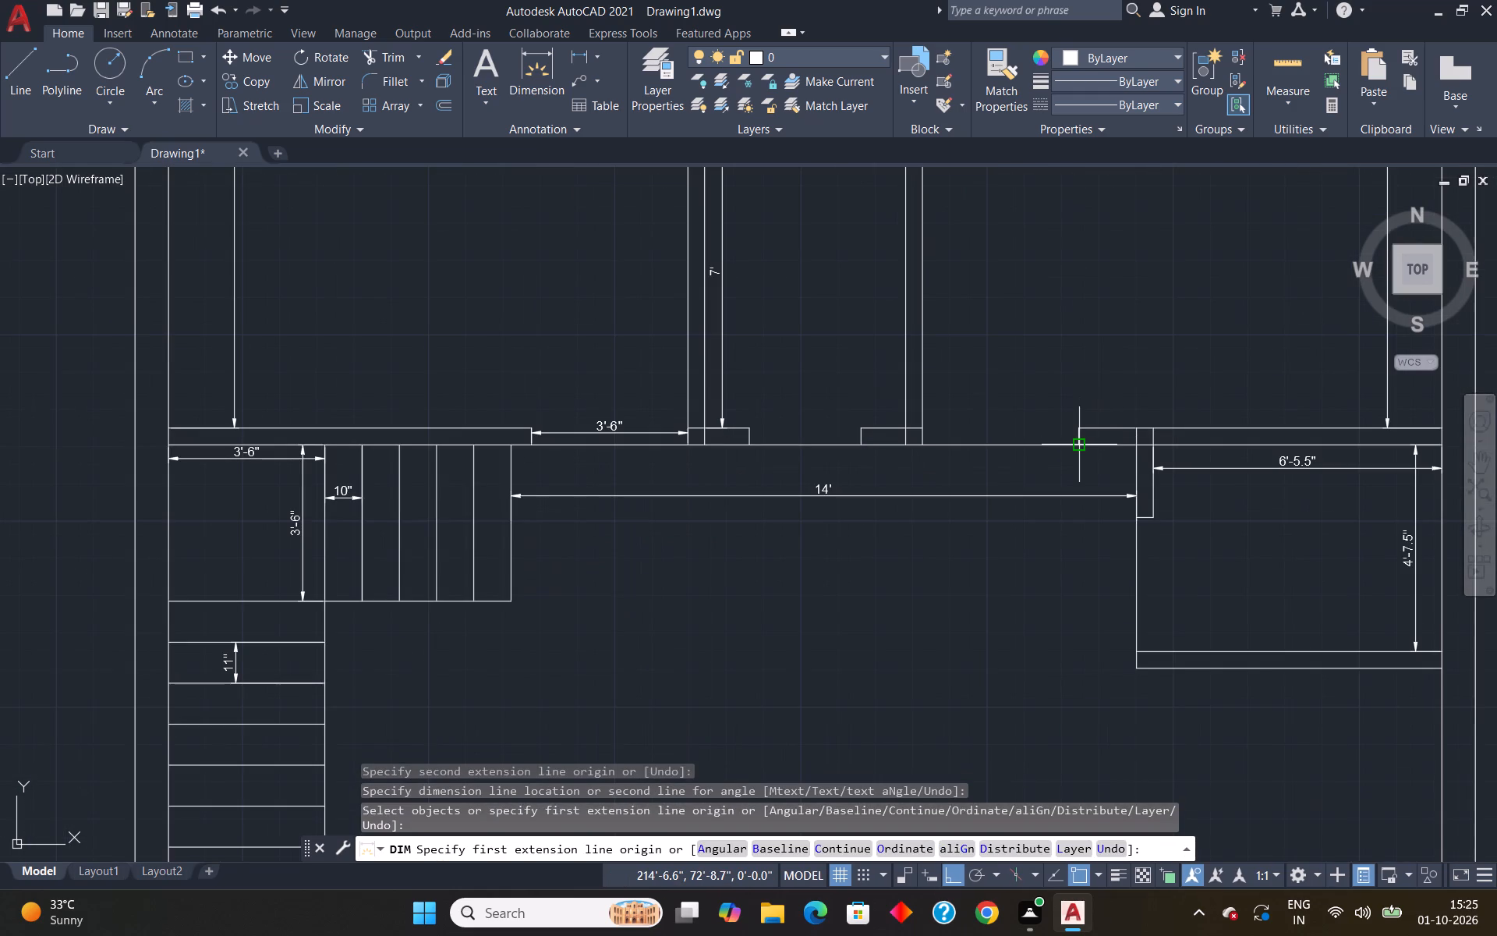
pyautogui.click(1078, 448)
pyautogui.click(921, 448)
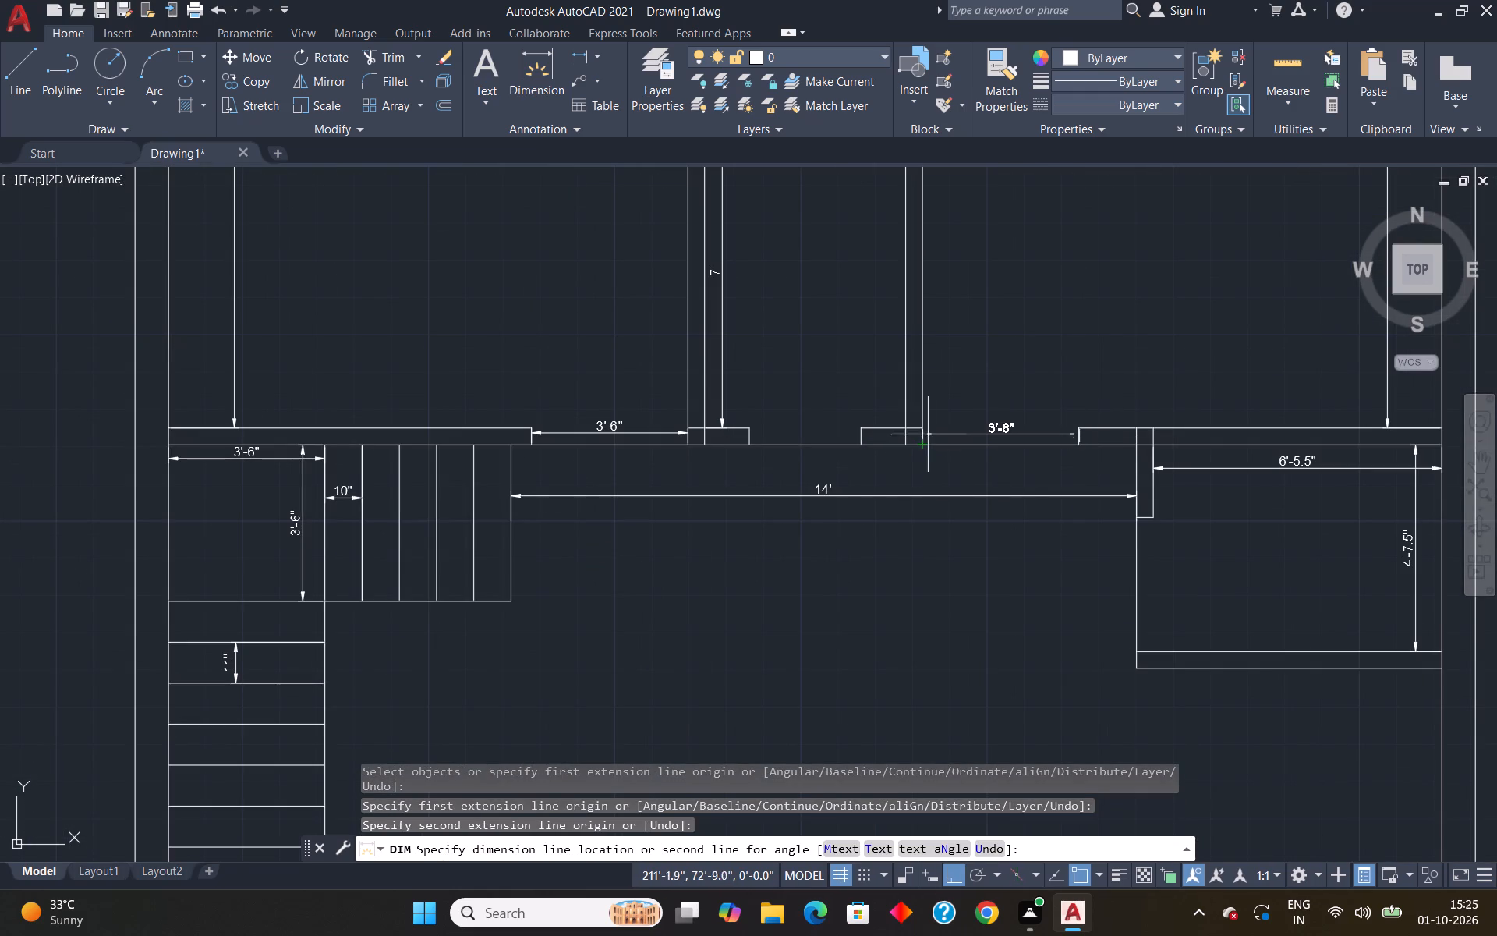
pyautogui.click(929, 429)
# Dimension the opening in the top wall of the 14'-3" by 12' room, placing the dimension within the wall gap.
pyautogui.scroll(-4, 930, 429)
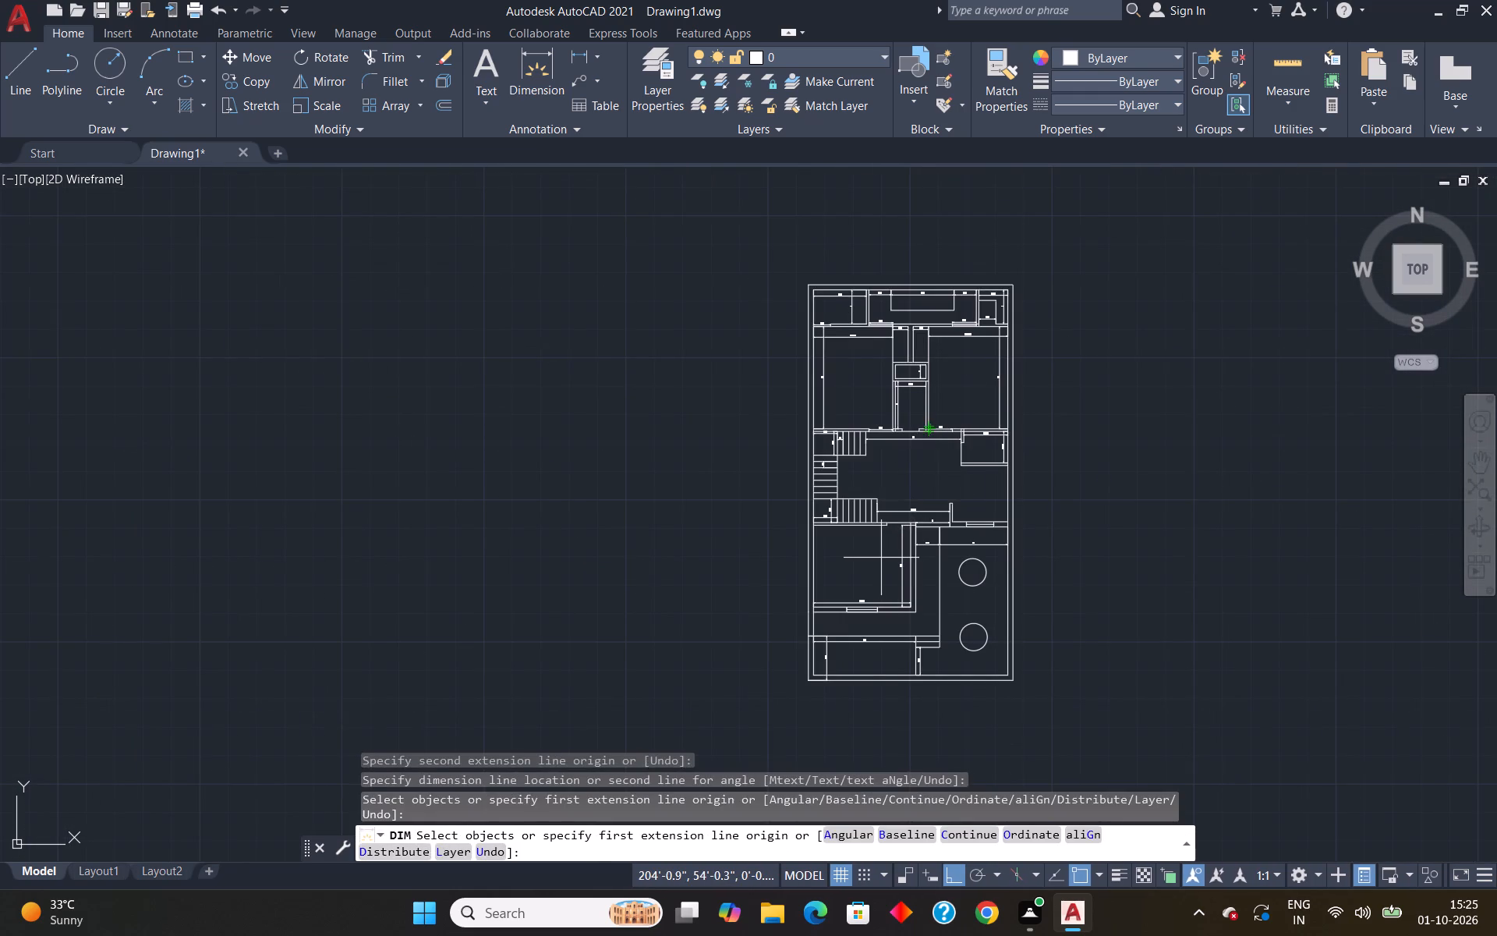
pyautogui.scroll(2, 879, 555)
pyautogui.scroll(4, 902, 480)
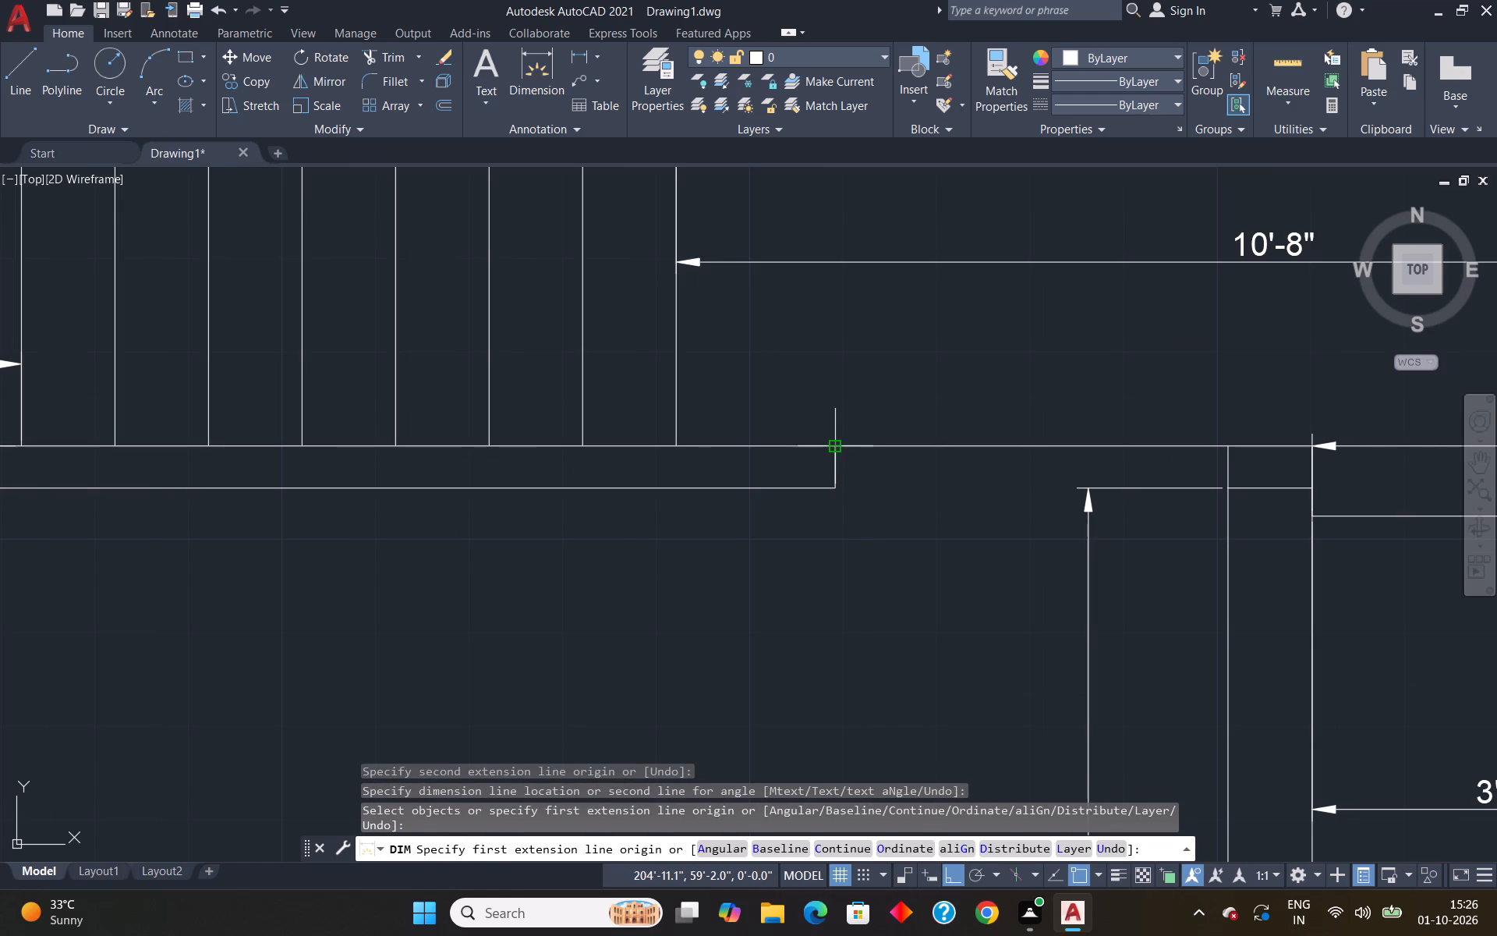
pyautogui.click(840, 445)
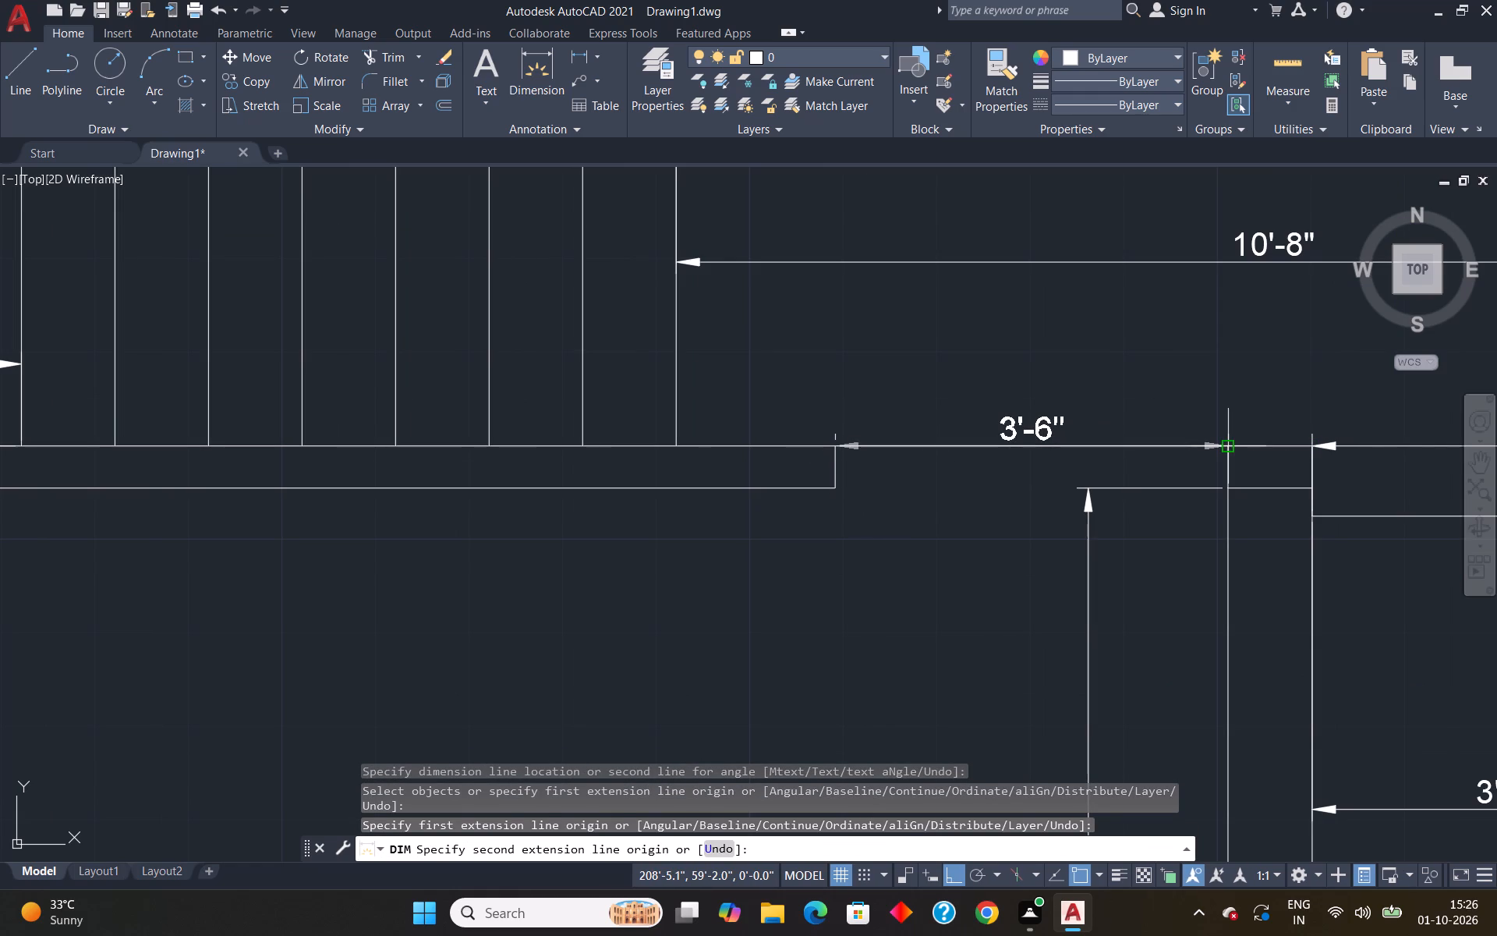
pyautogui.click(1228, 446)
pyautogui.click(1222, 464)
# Dimension the width of the window in the bottom wall of the 14'-3" room, placing the dimension just below it.
pyautogui.scroll(-5, 1207, 455)
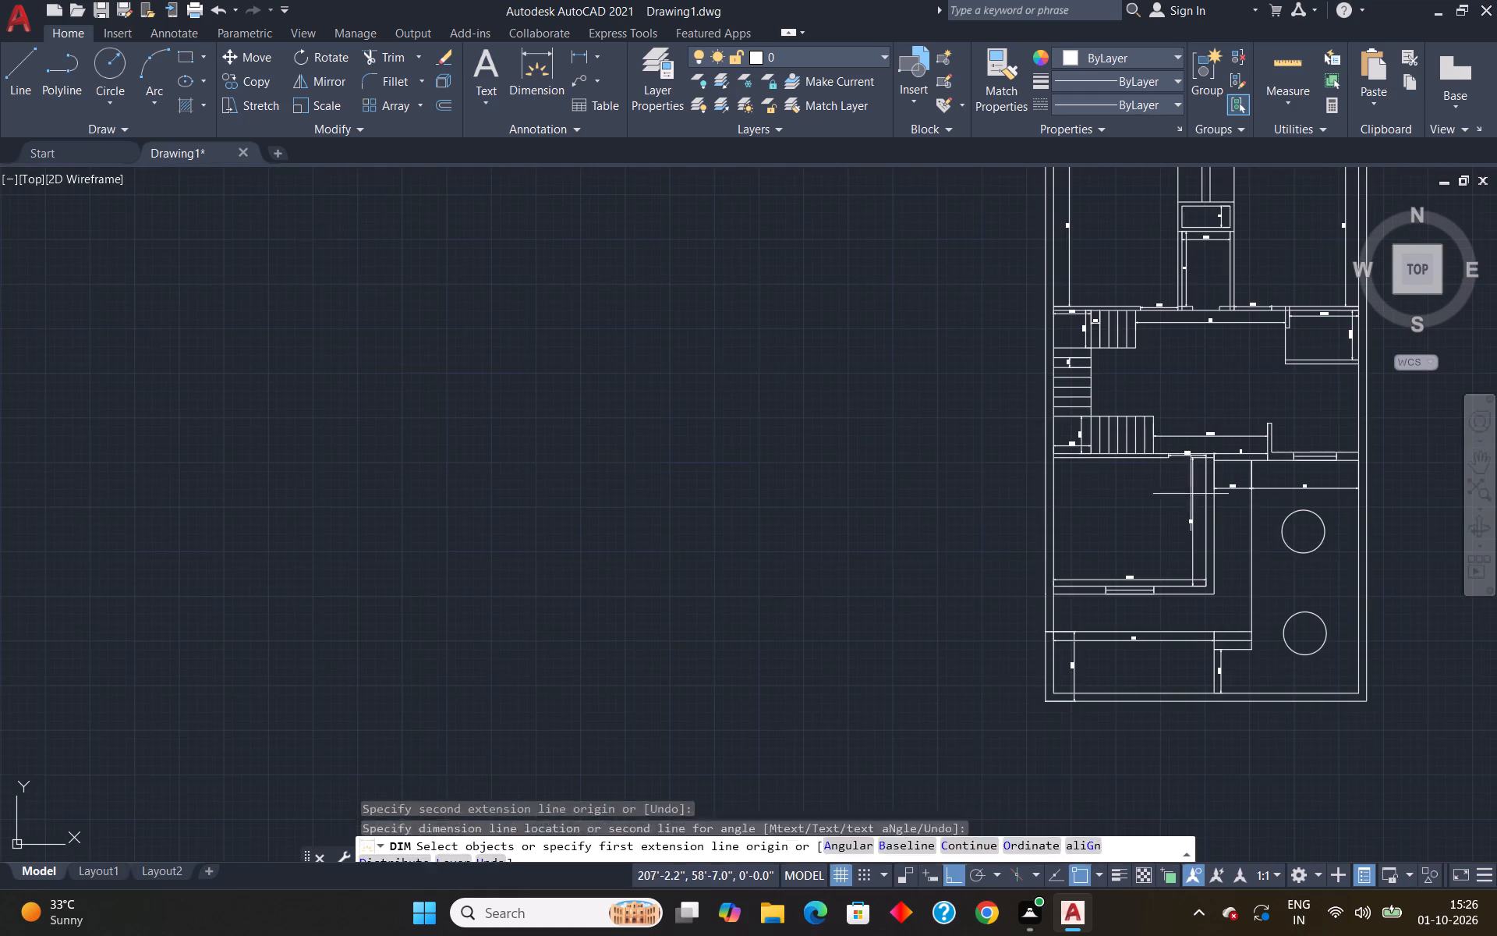
pyautogui.scroll(4, 1269, 497)
pyautogui.scroll(-5, 1226, 434)
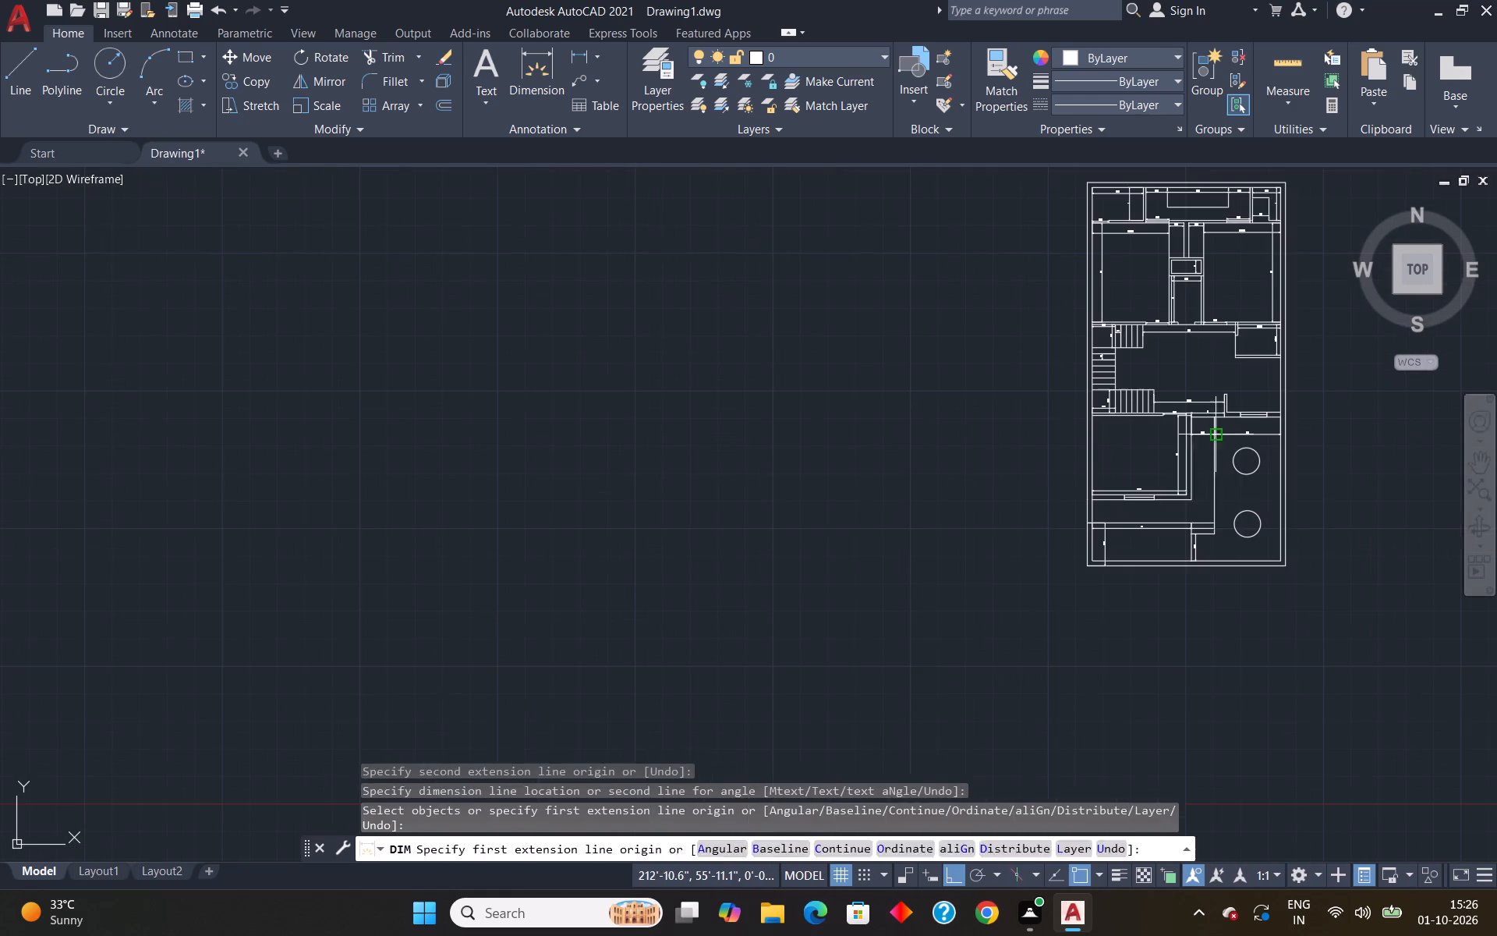
pyautogui.scroll(3, 1144, 535)
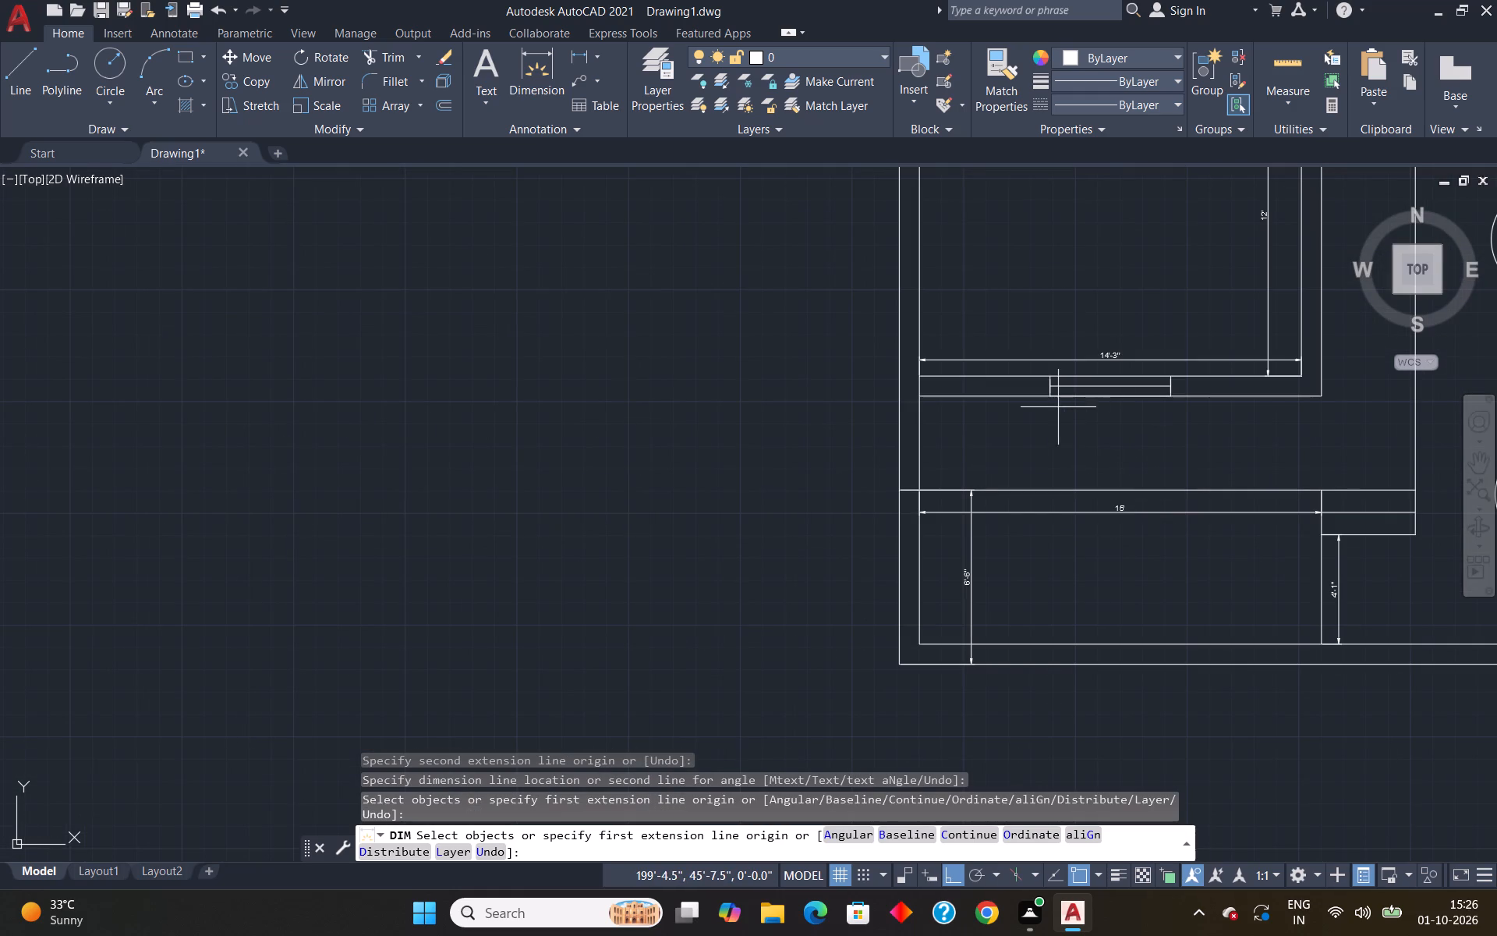
pyautogui.scroll(3, 1043, 406)
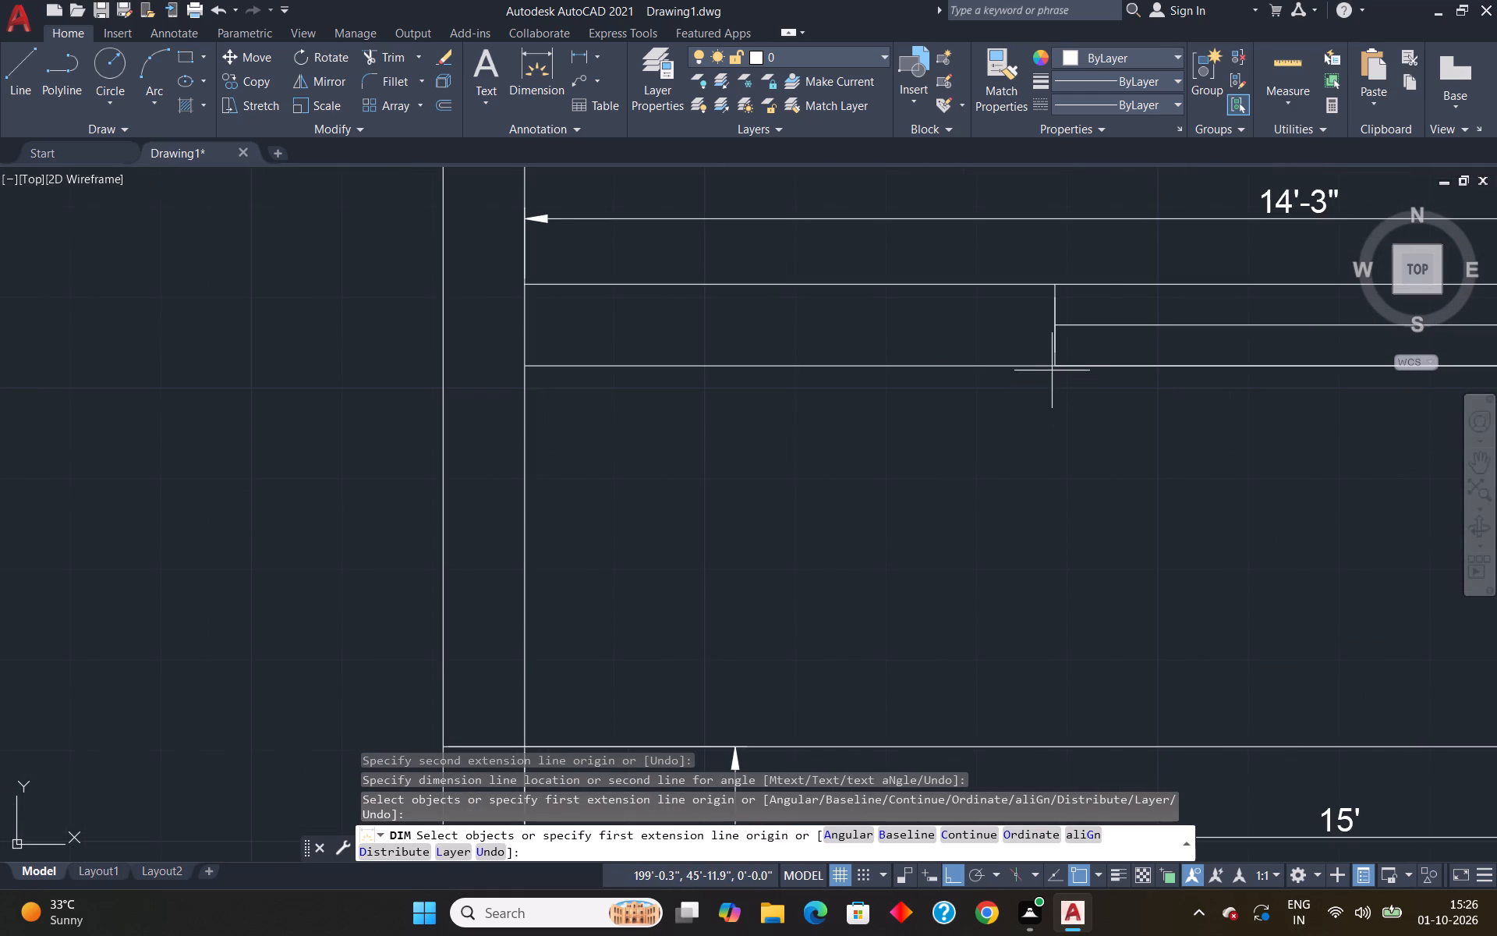
pyautogui.click(1056, 367)
pyautogui.scroll(-5, 1163, 398)
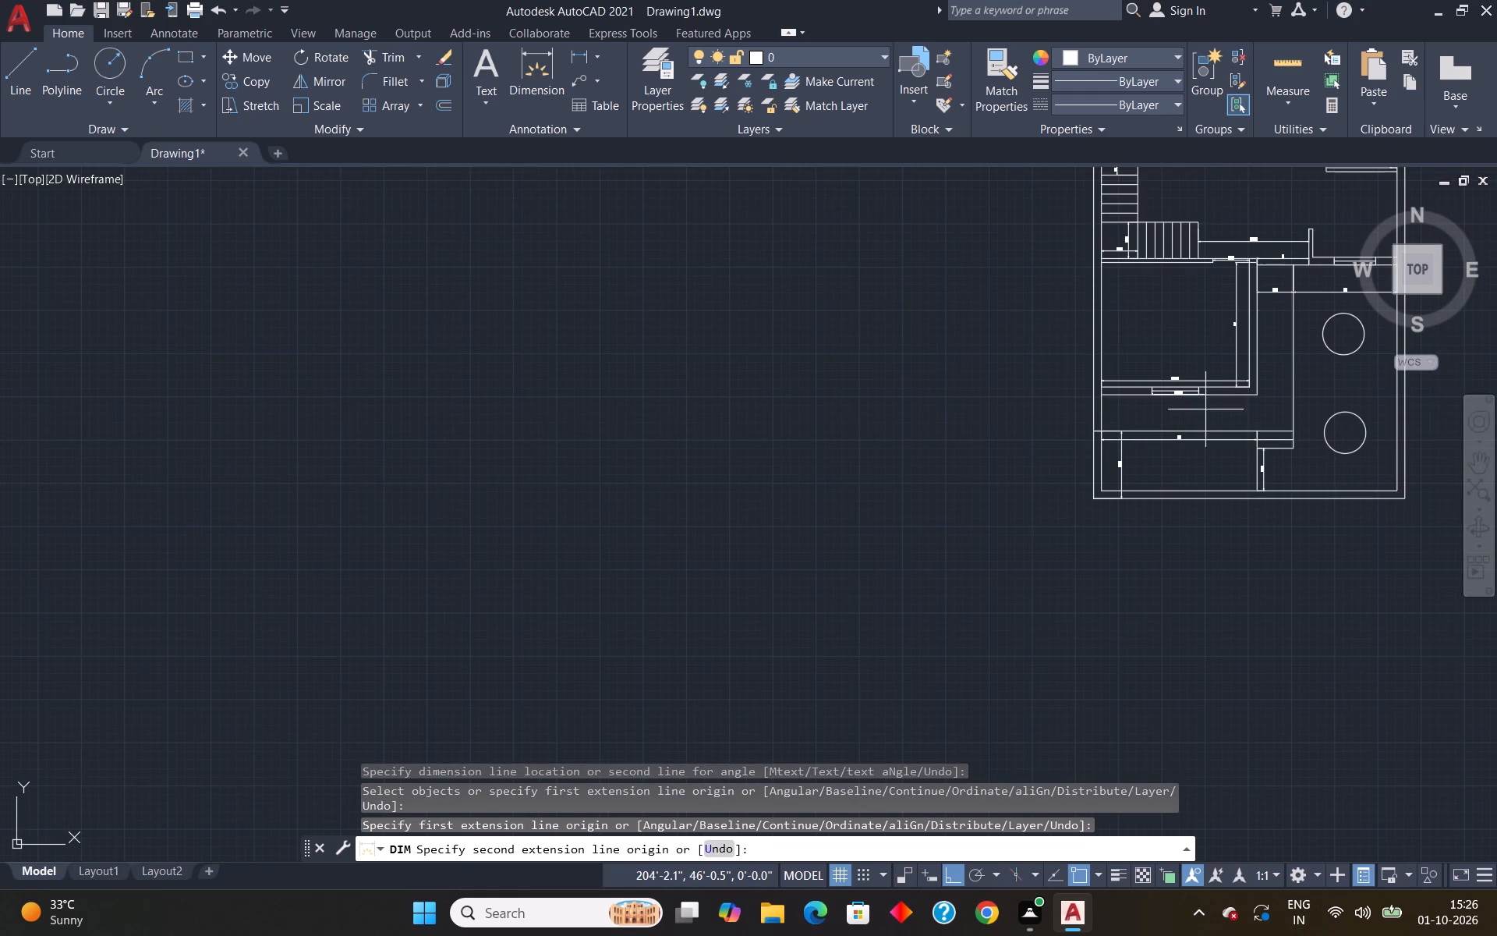
pyautogui.scroll(4, 1201, 401)
pyautogui.click(1154, 358)
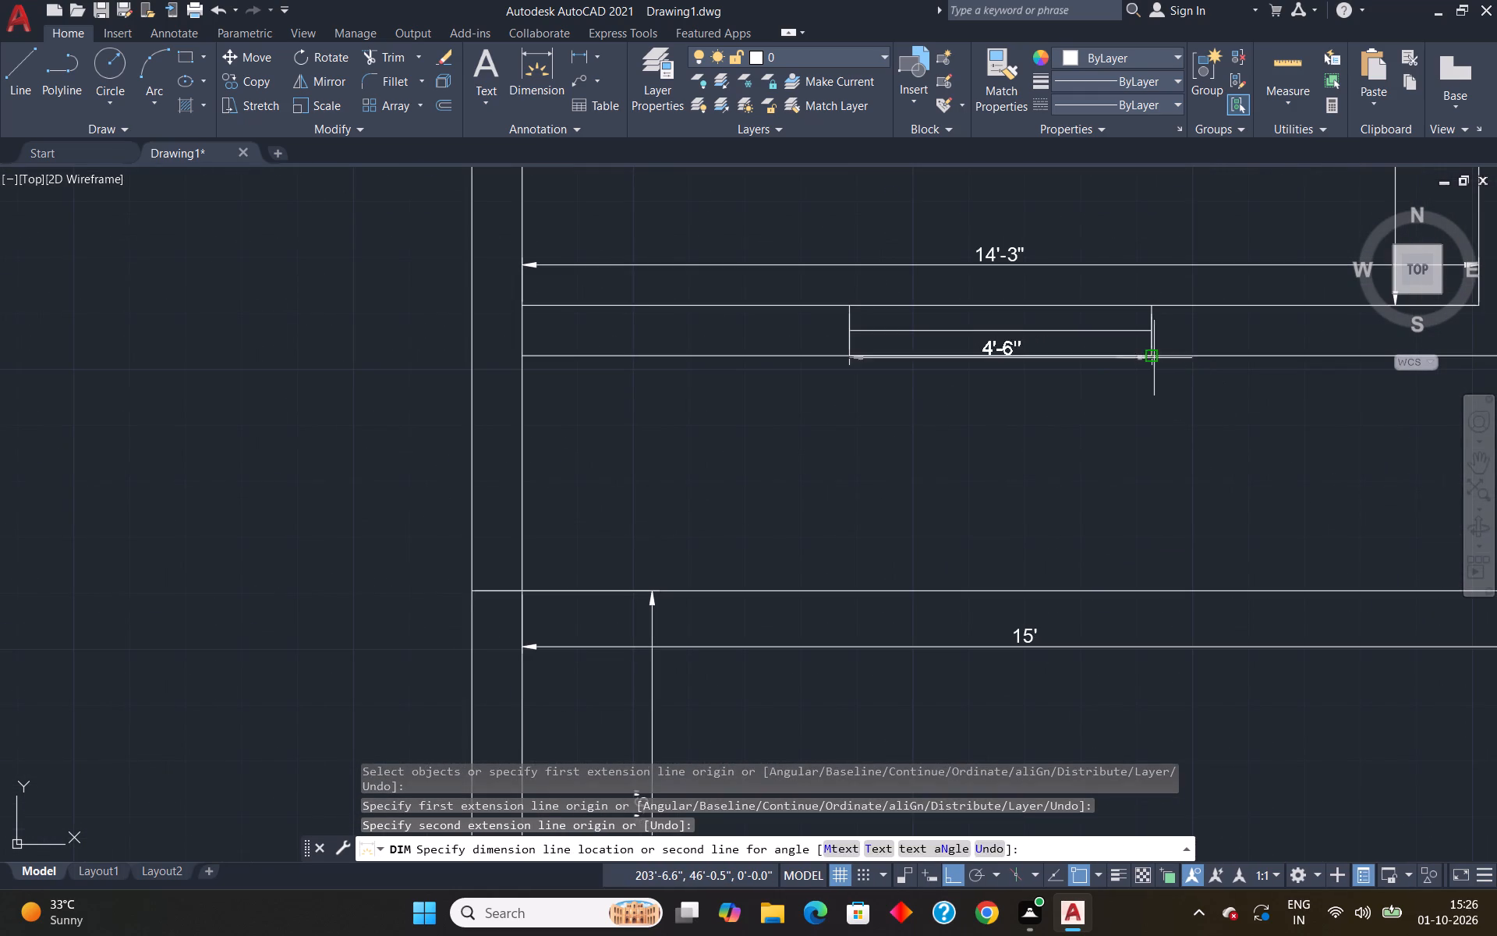
pyautogui.click(1147, 386)
# Dimension the width of the window in the wall above the 10' wide area with the circles, placing the dimension just below it.
pyautogui.scroll(-6, 1150, 387)
pyautogui.scroll(5, 1215, 340)
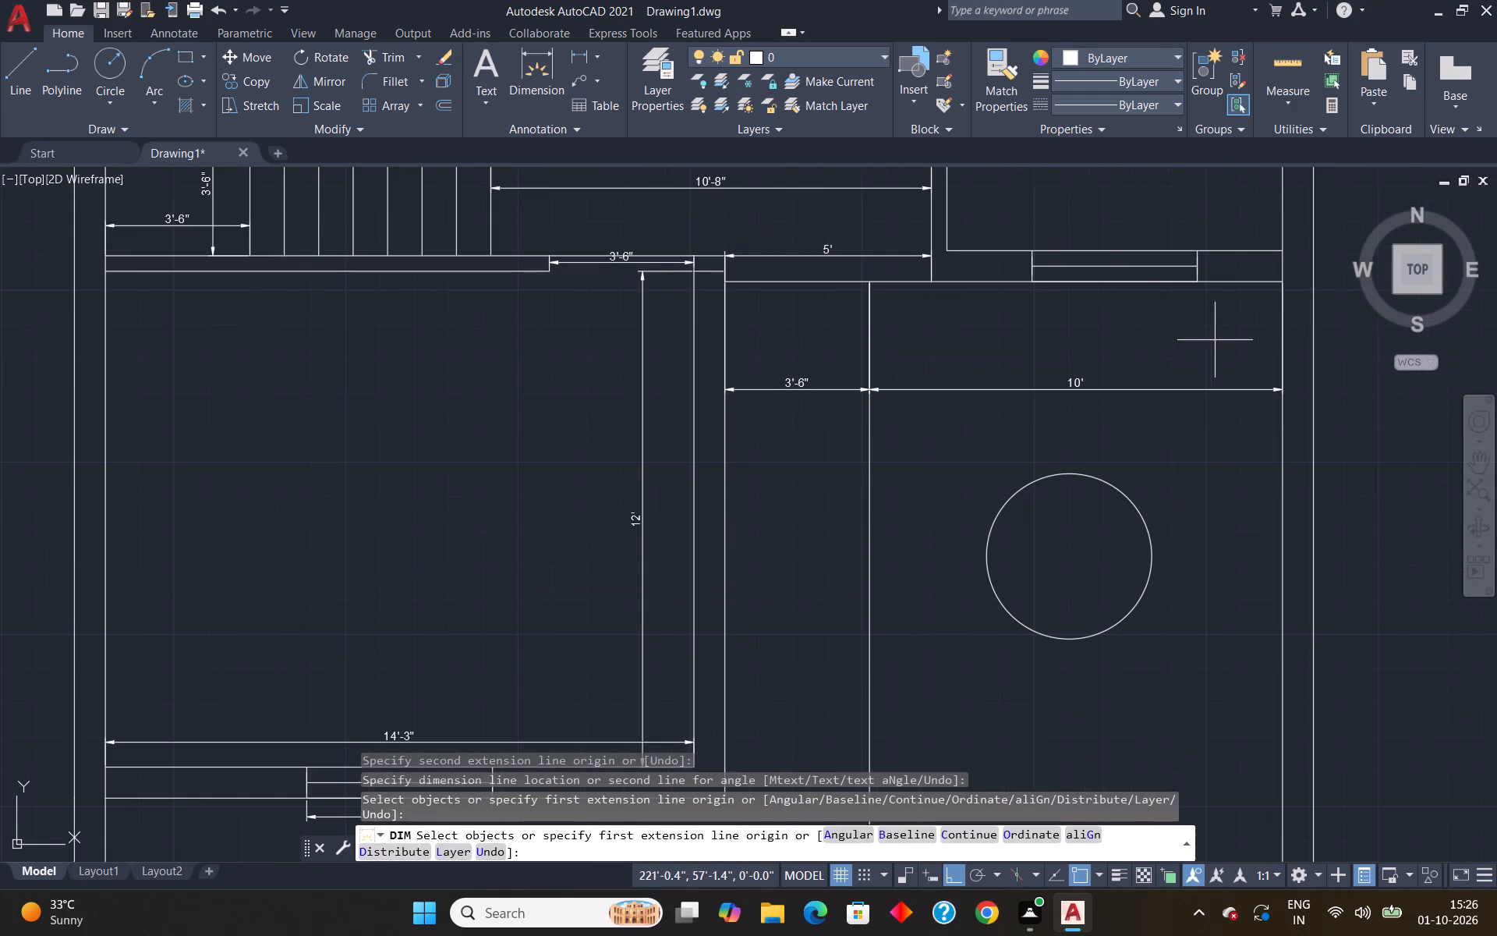
pyautogui.click(1028, 282)
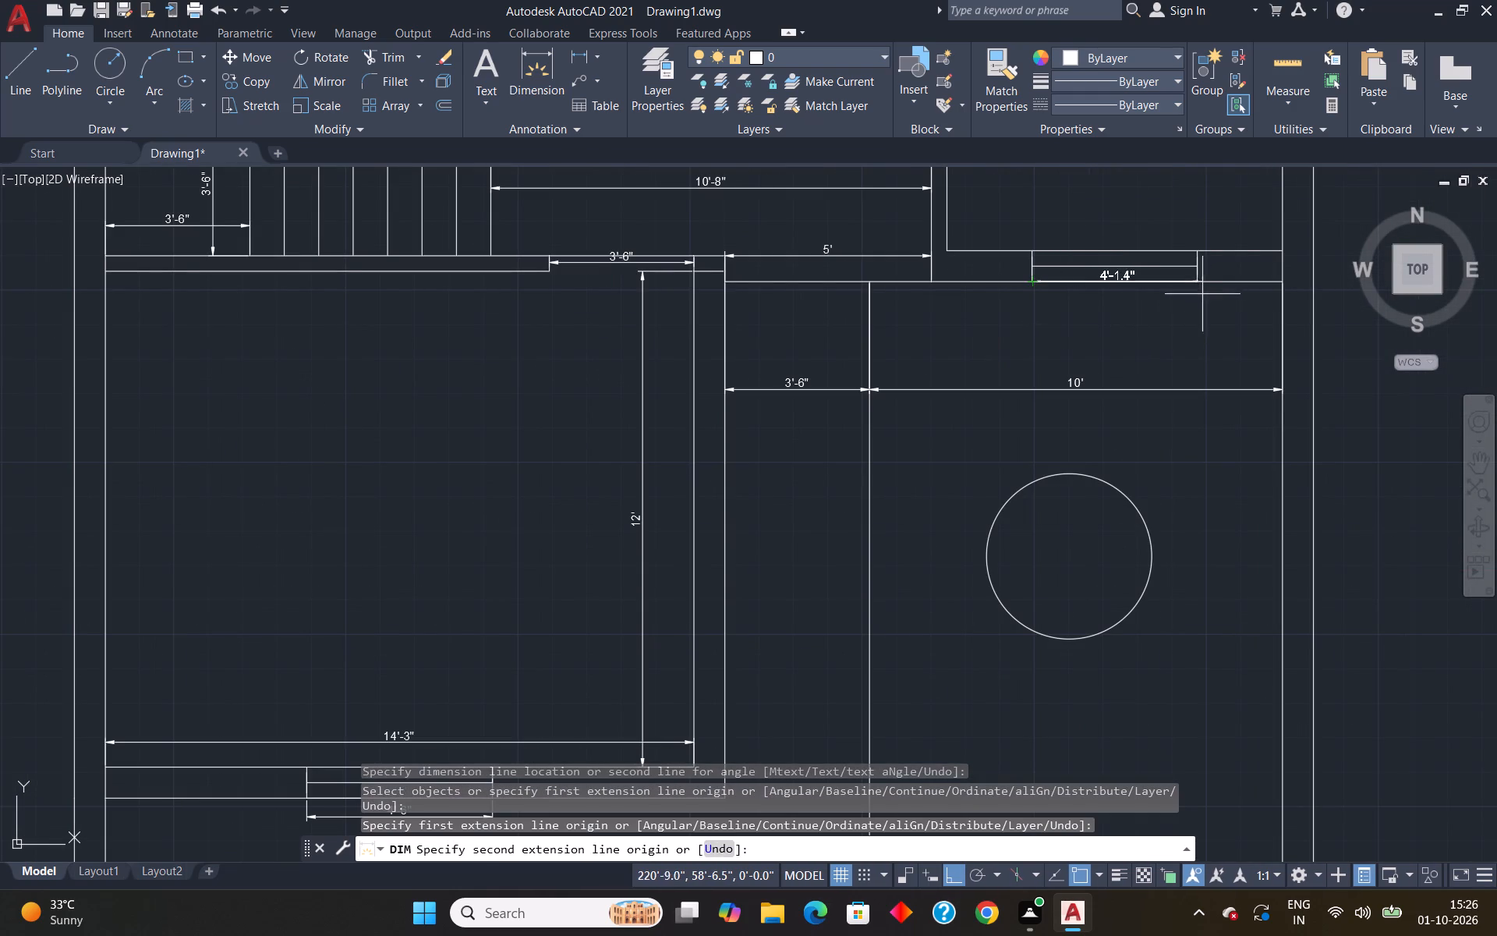
pyautogui.click(1198, 282)
pyautogui.click(1198, 297)
# Dimension the clear distance along the right outer wall from below the 6'-5.5" room down to the windowed wall, placing it just inside.
pyautogui.scroll(-4, 1198, 297)
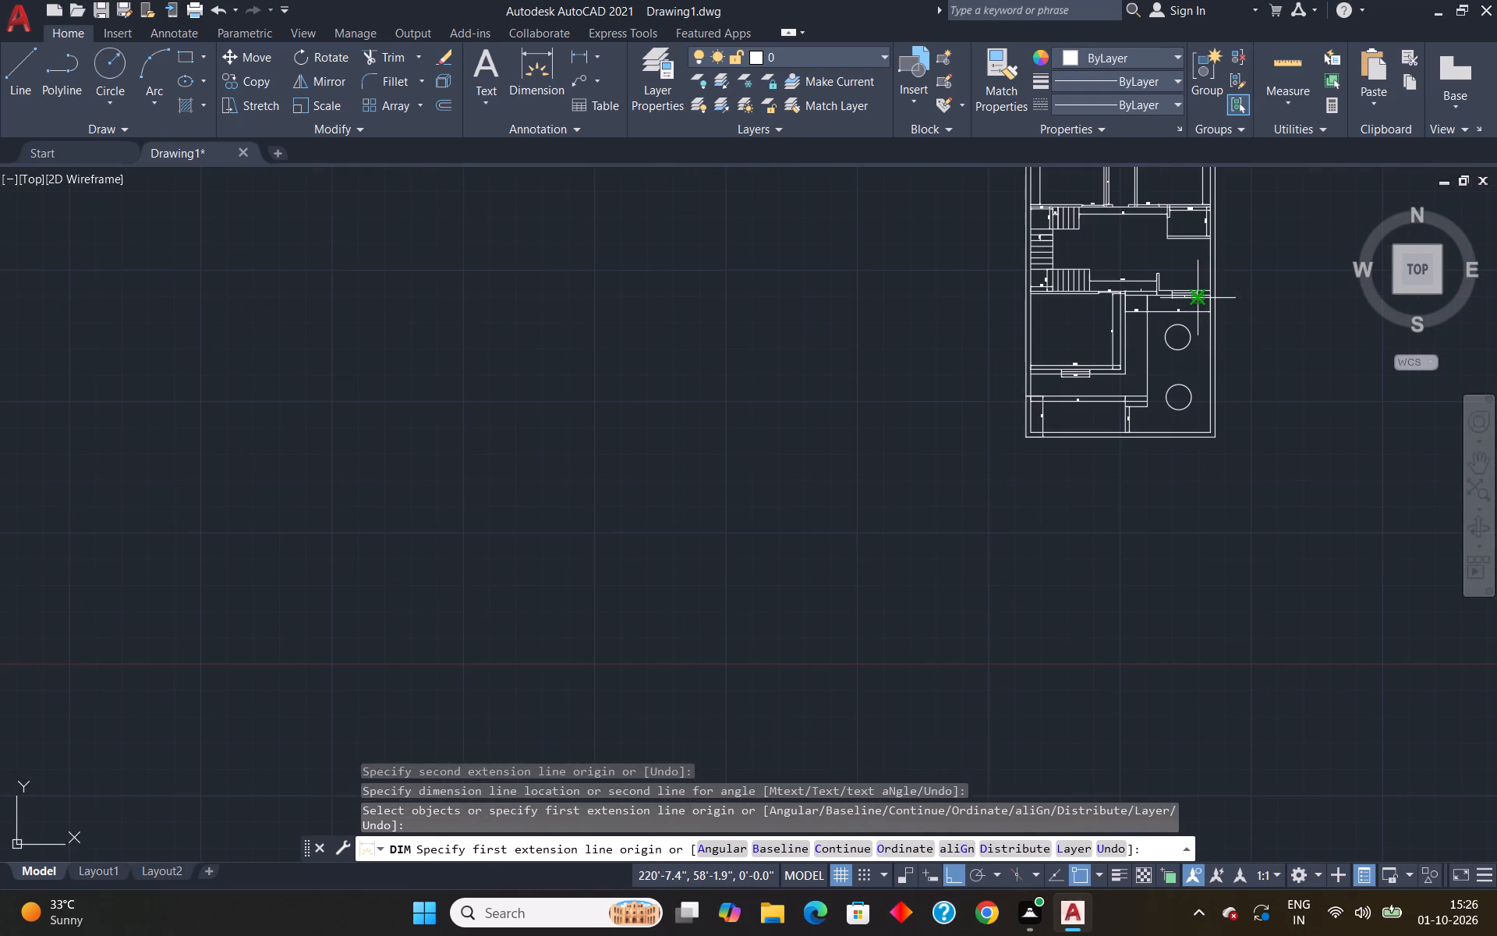
pyautogui.scroll(5, 1193, 232)
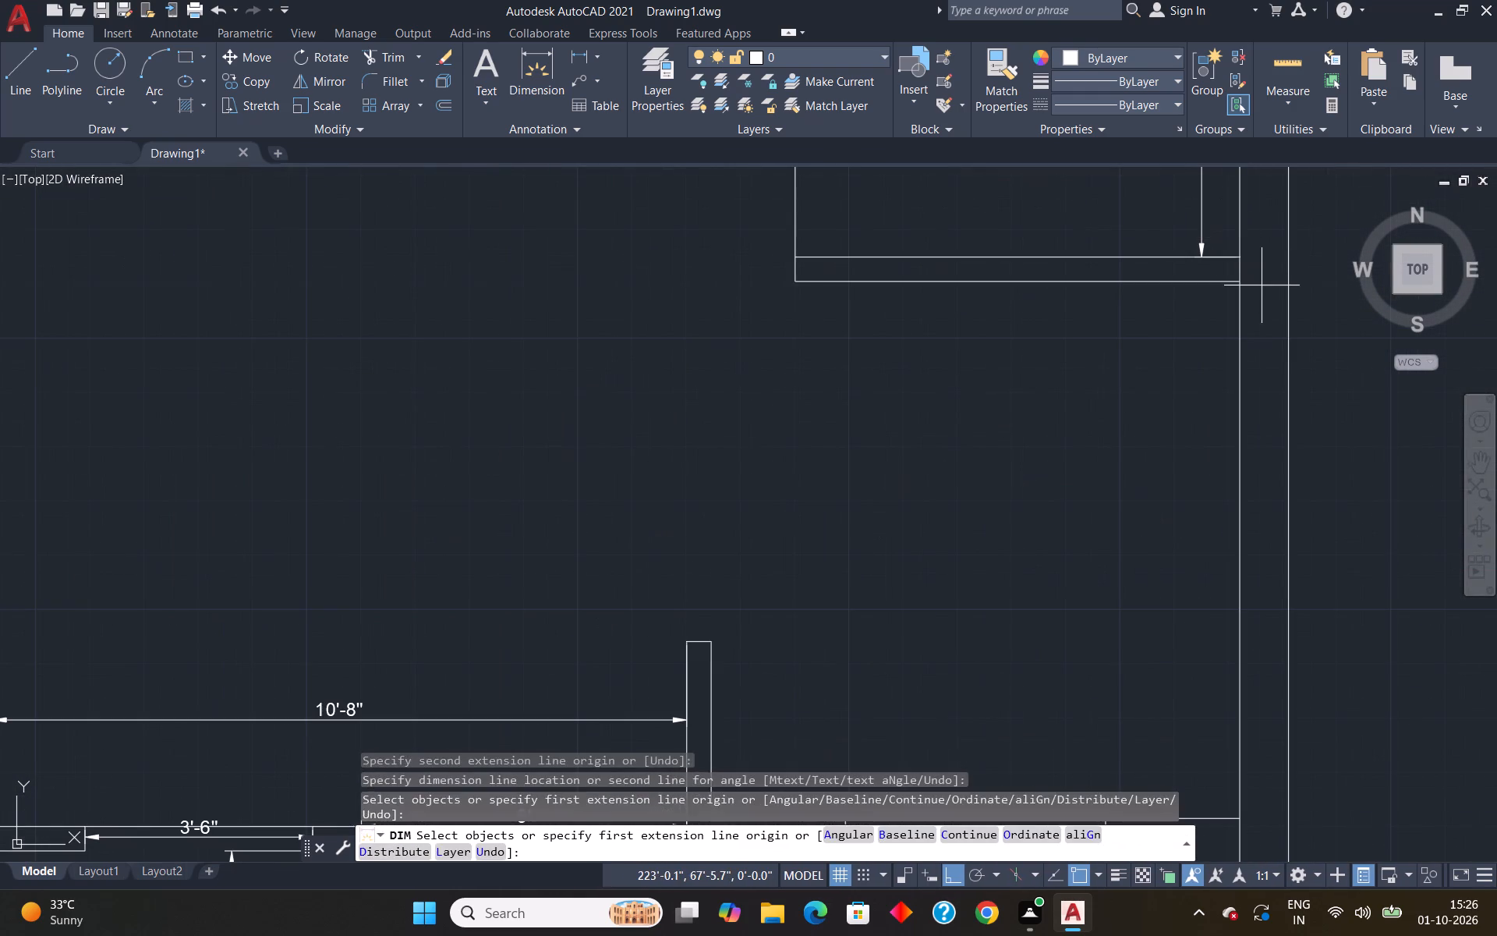
pyautogui.click(1238, 278)
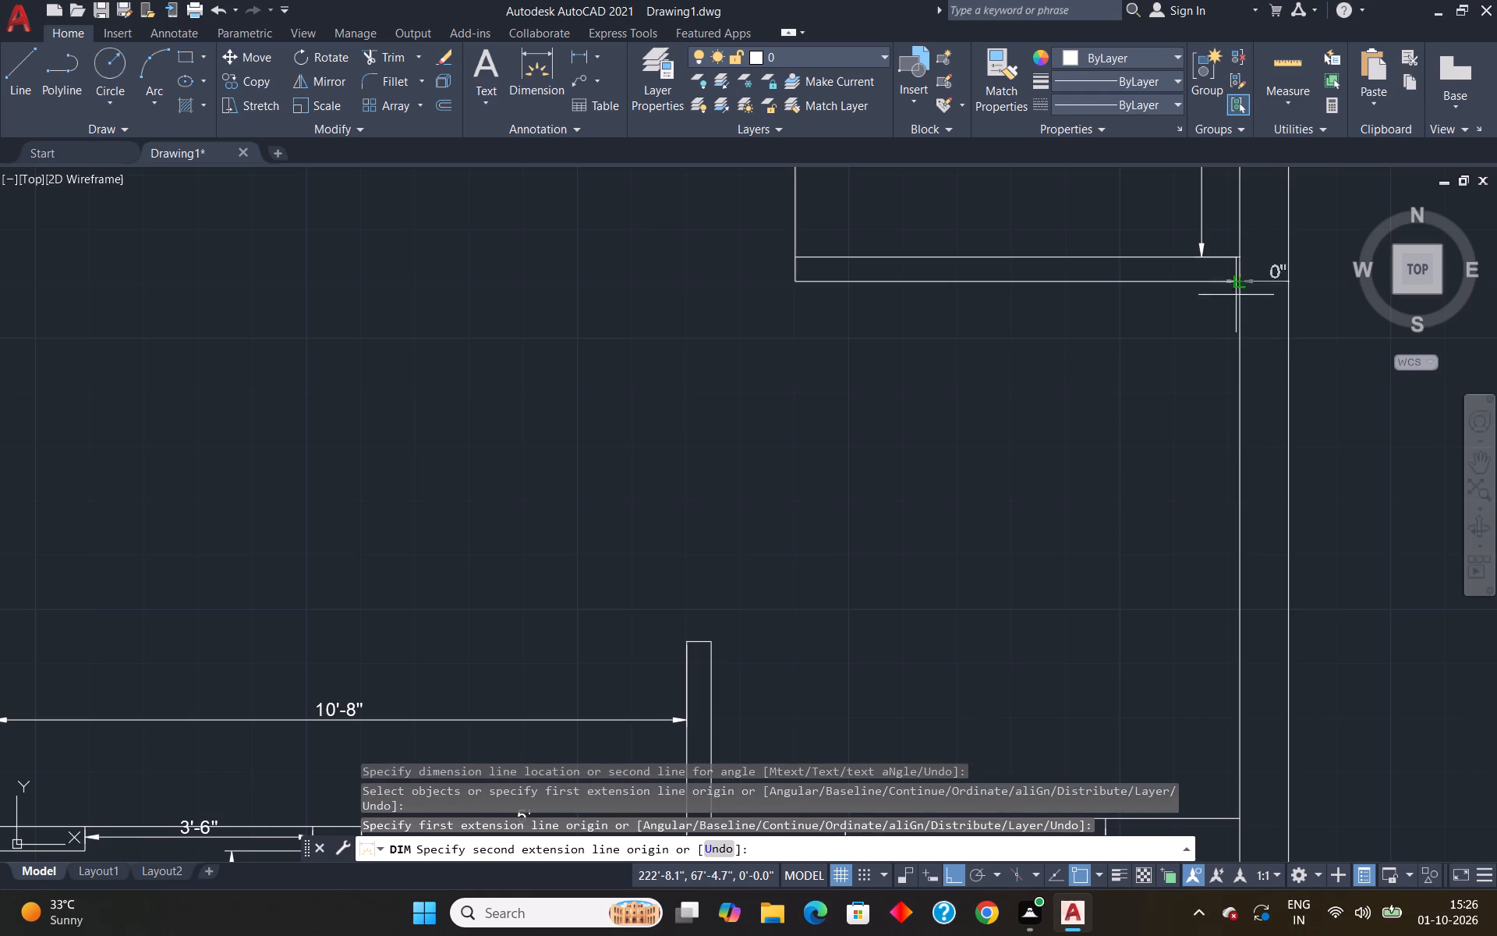
pyautogui.scroll(-6, 1238, 297)
pyautogui.scroll(5, 1234, 325)
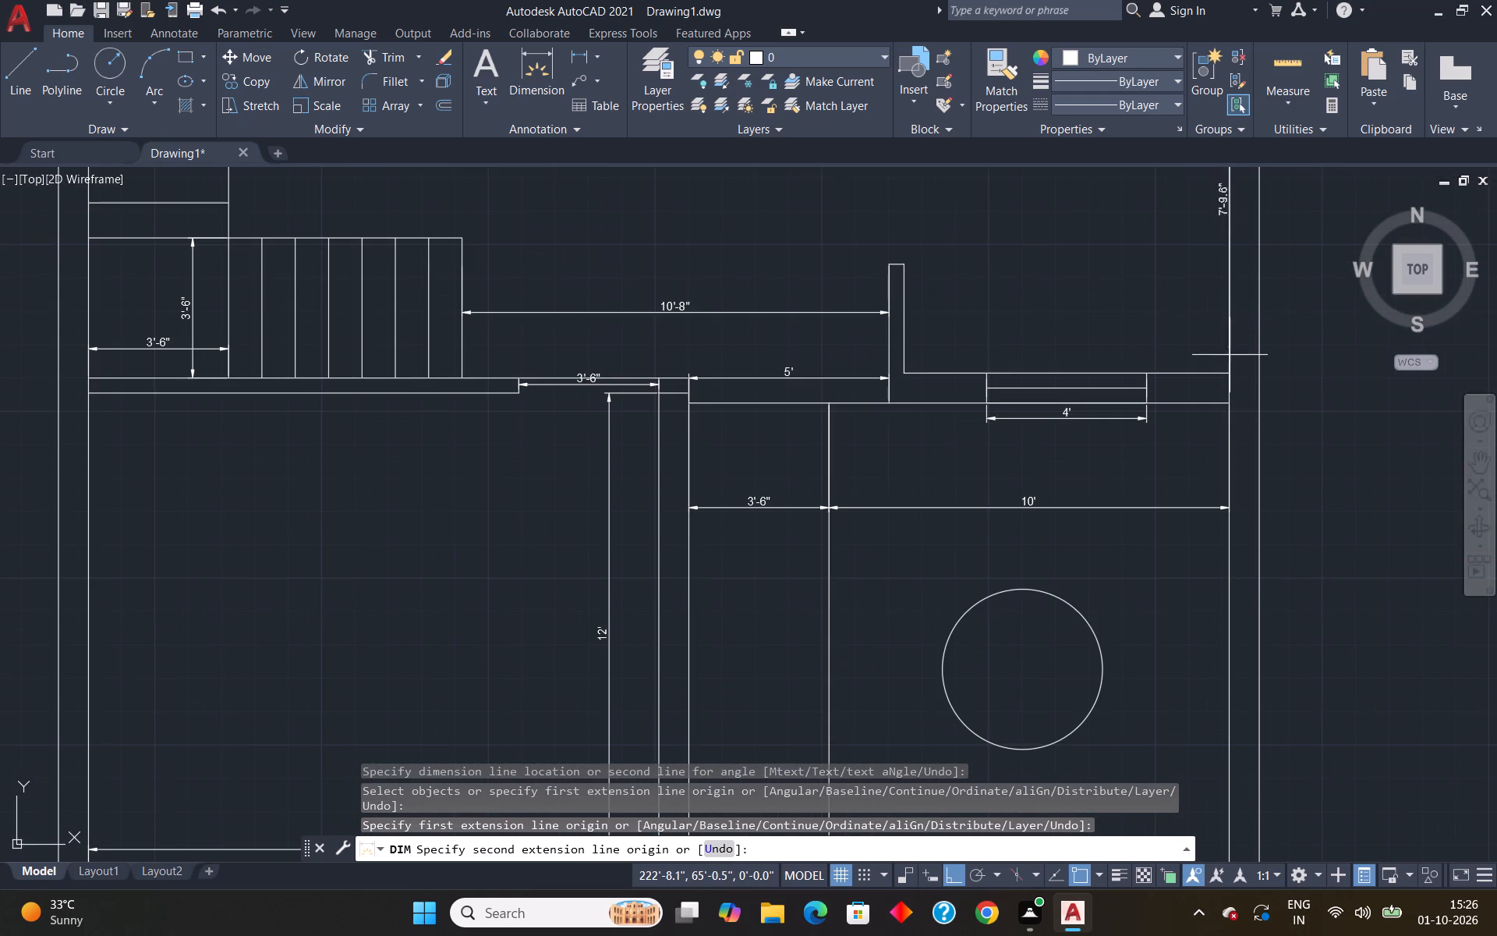
pyautogui.click(1228, 376)
pyautogui.click(1194, 373)
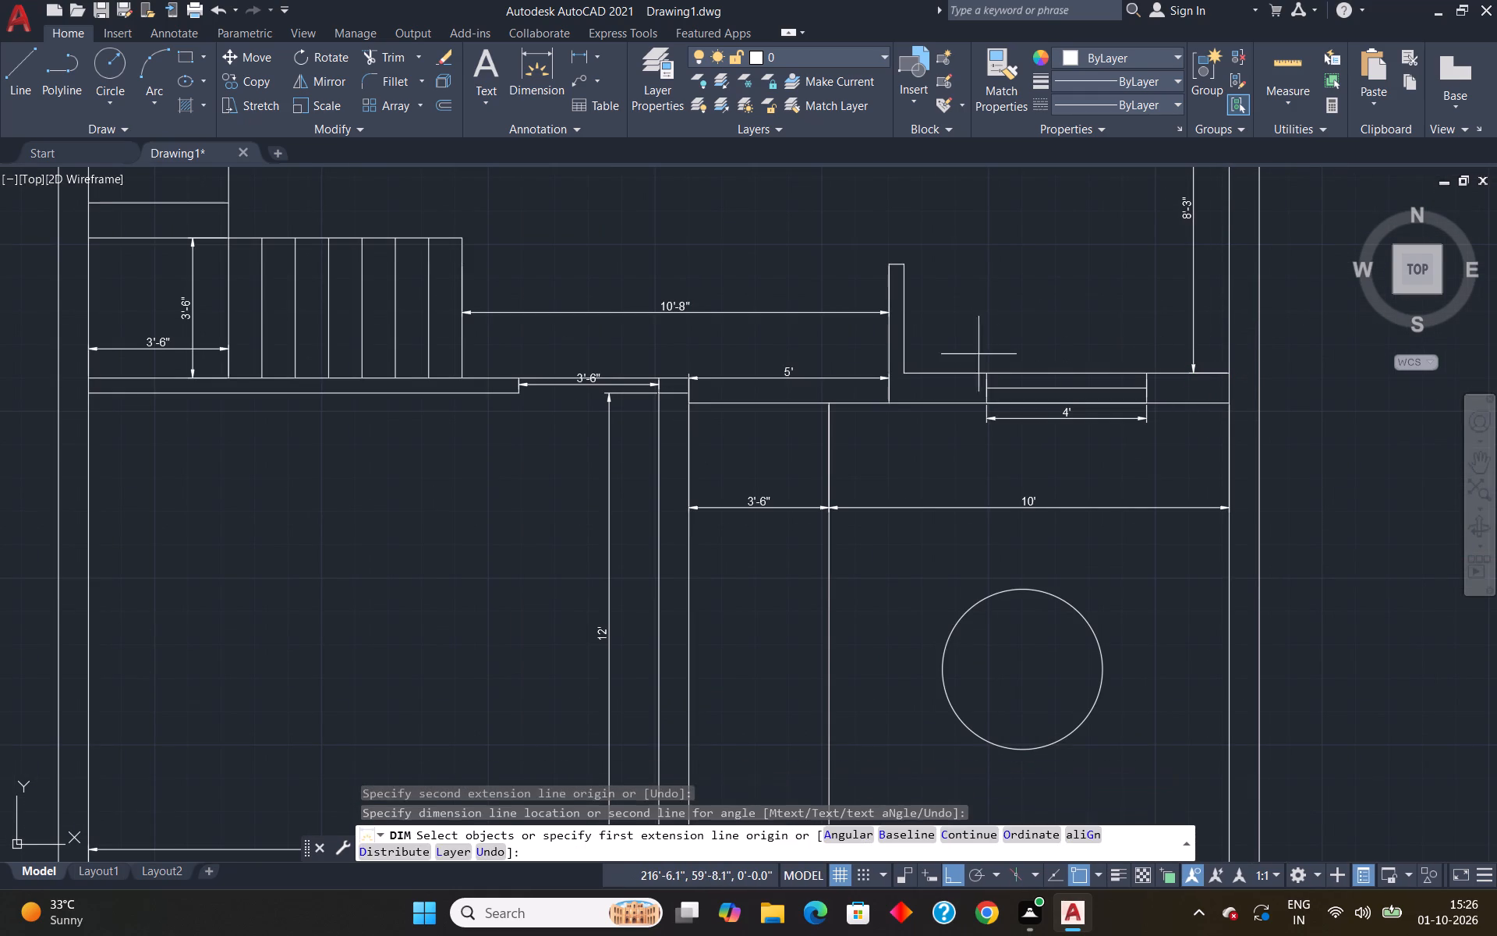
# Dimension the clear width between the short stub wall and the right outer wall, placing the dimension above the windowed wall.
pyautogui.click(910, 375)
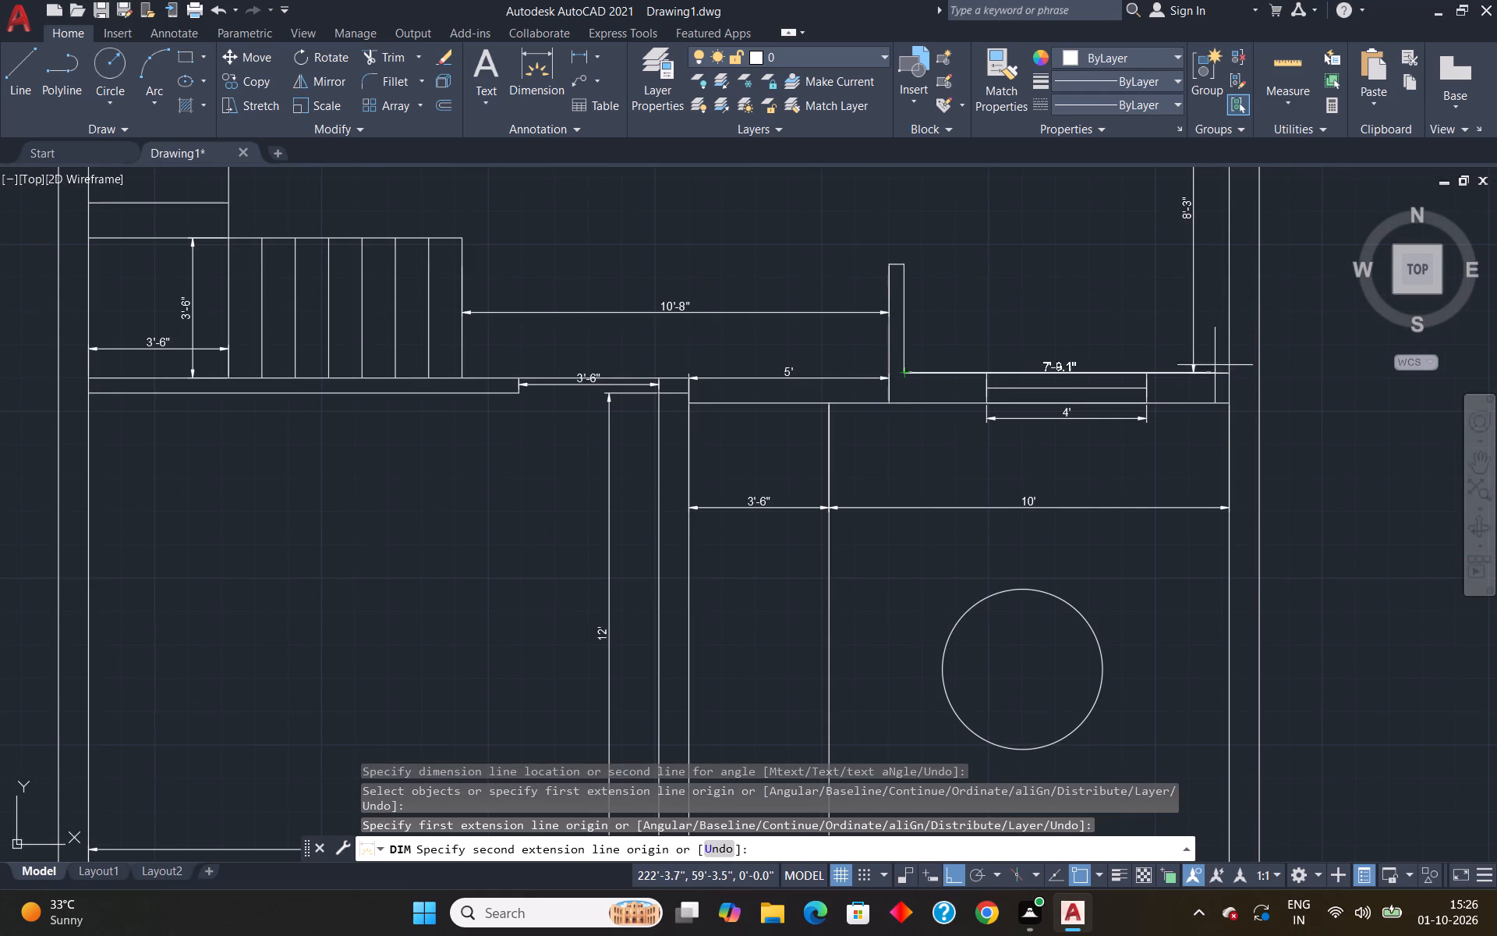
pyautogui.click(1230, 374)
pyautogui.click(1229, 346)
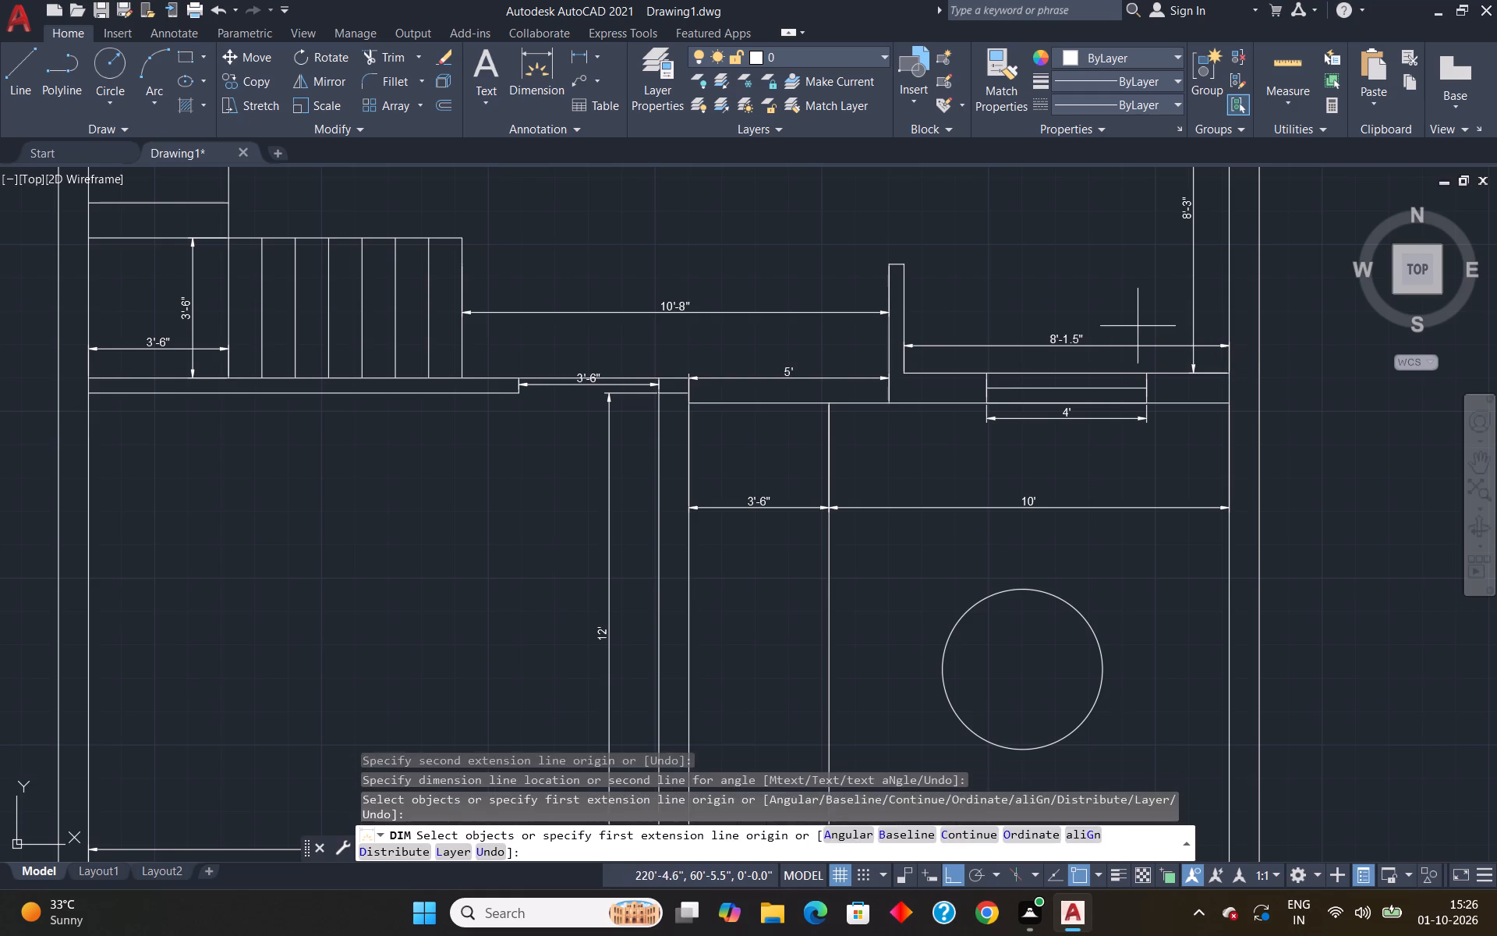
pyautogui.press('Escape')
# Dimension the vertical gap between the 14'-3" room's bottom wall and the top line of the 15' area, in line with the 6'-6" dimension.
pyautogui.scroll(-5, 1134, 326)
pyautogui.scroll(2, 1099, 255)
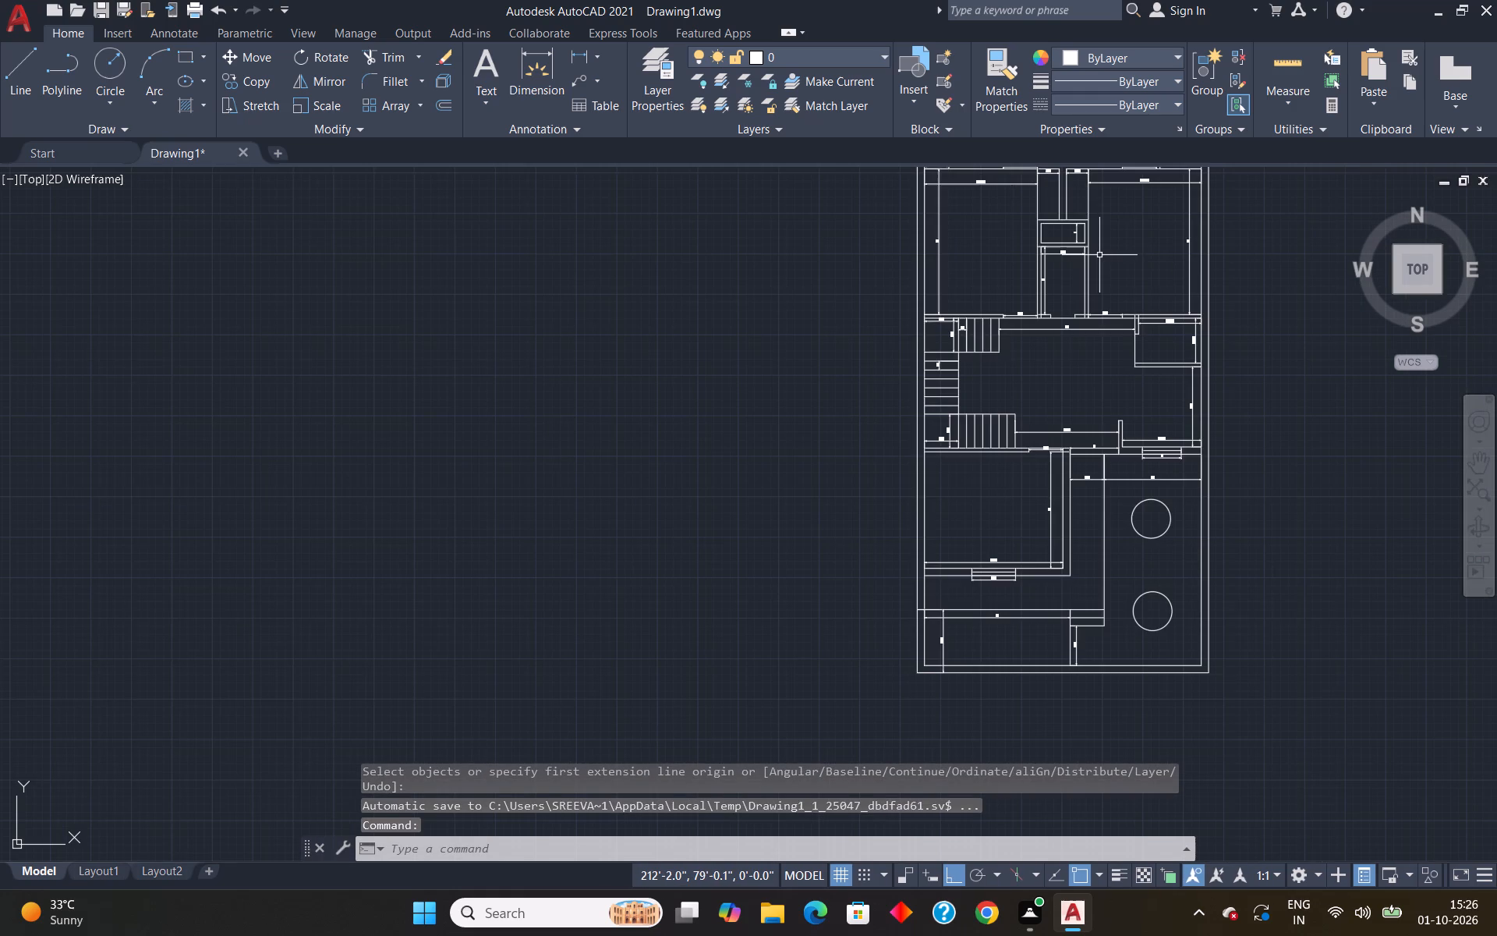
pyautogui.scroll(-2, 1099, 255)
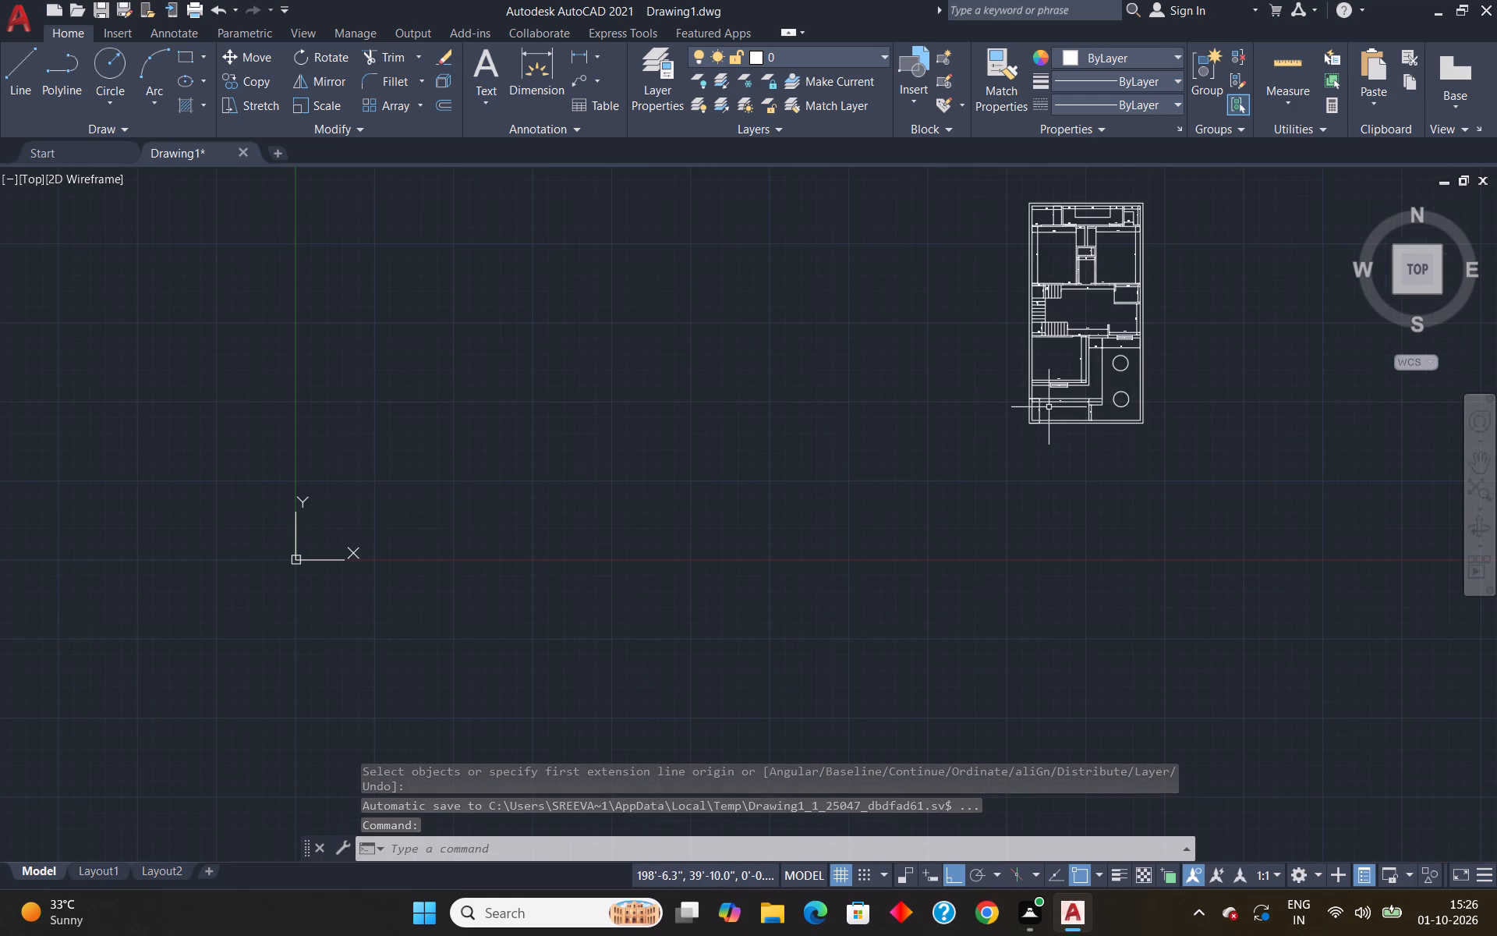
pyautogui.scroll(5, 1048, 406)
pyautogui.scroll(-4, 1042, 402)
pyautogui.scroll(2, 1023, 378)
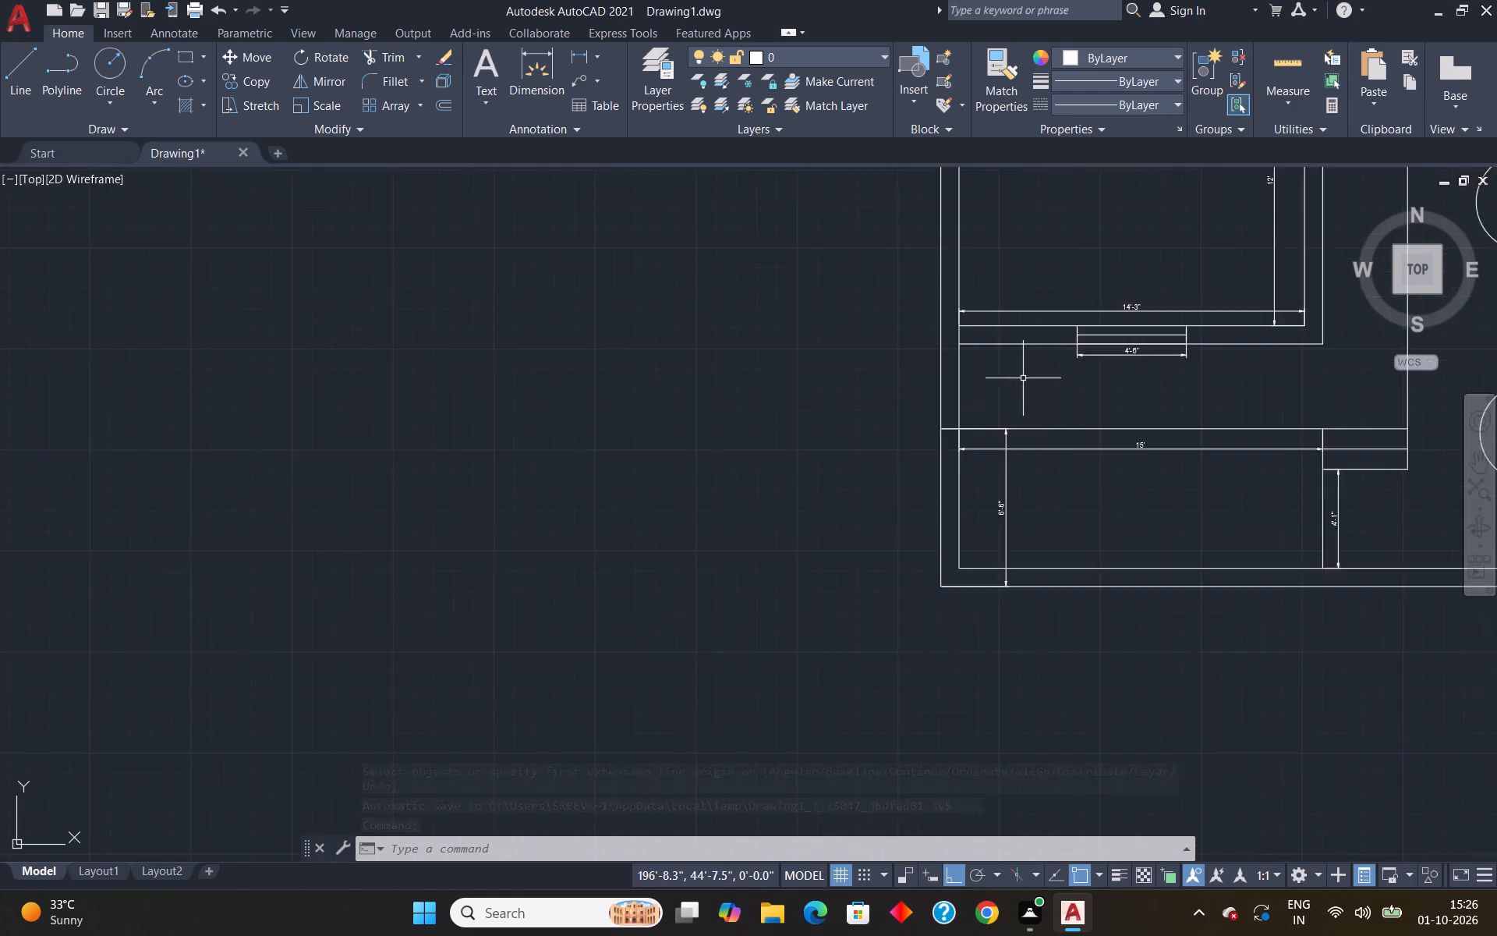
pyautogui.scroll(2, 1023, 378)
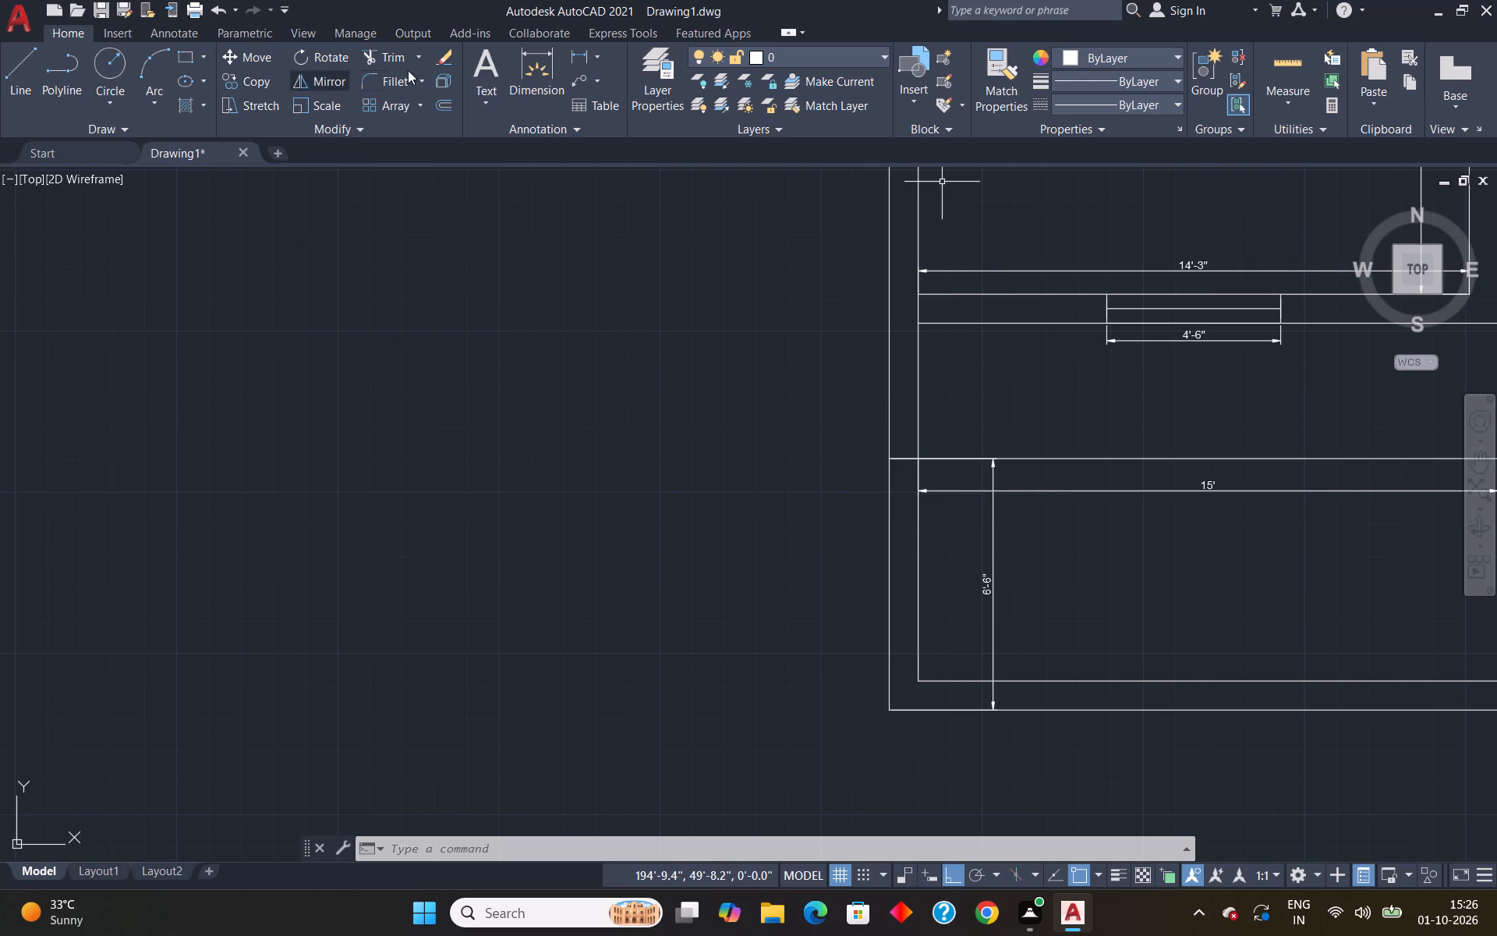
pyautogui.click(538, 76)
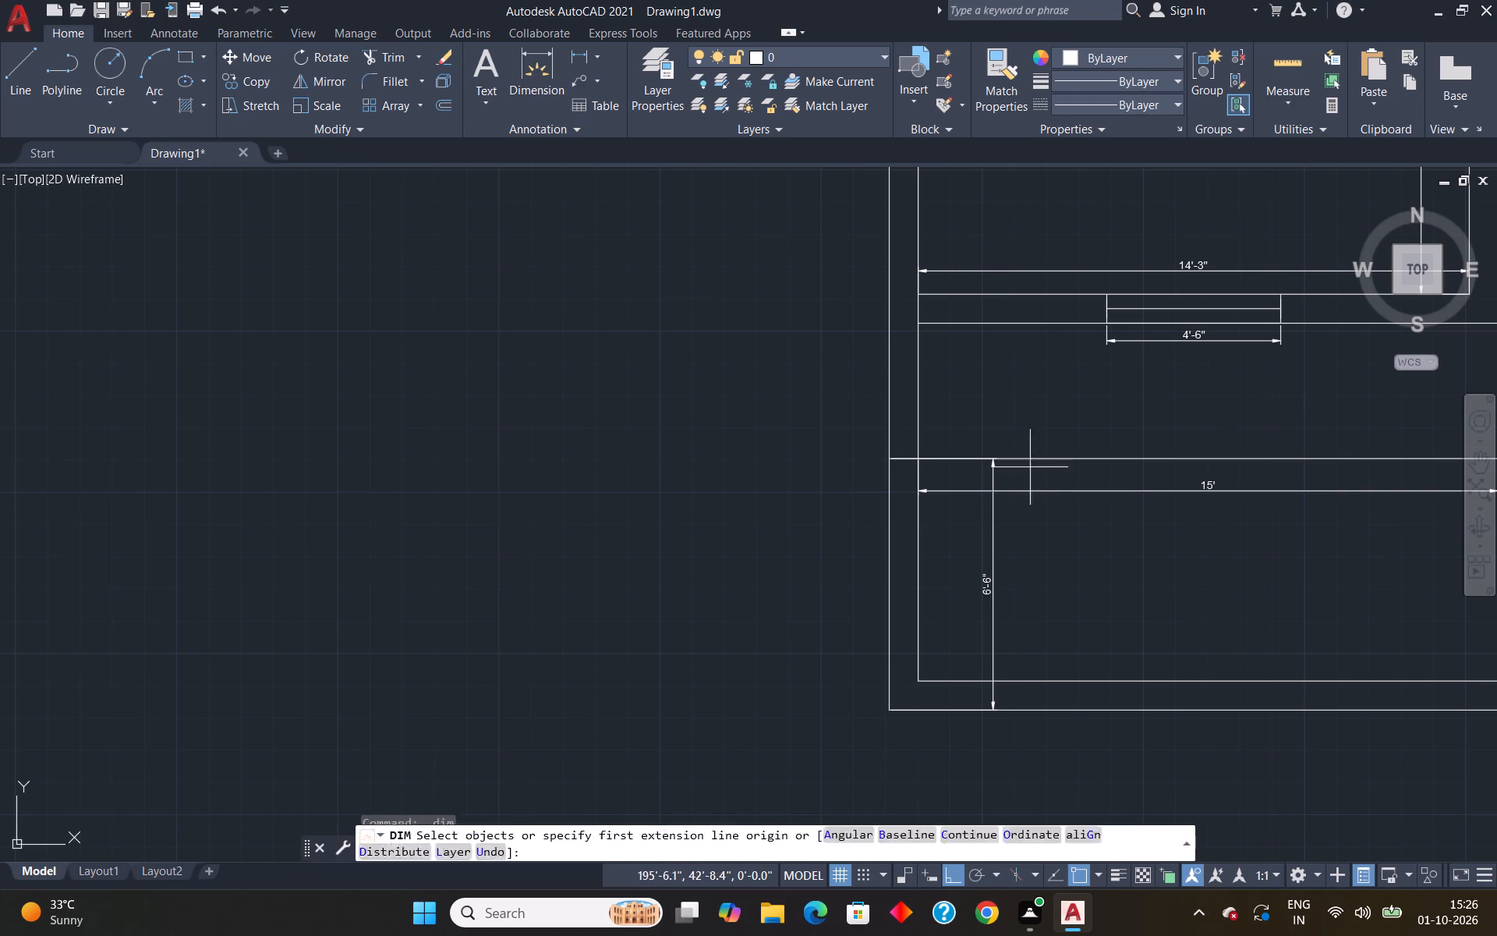
pyautogui.click(924, 459)
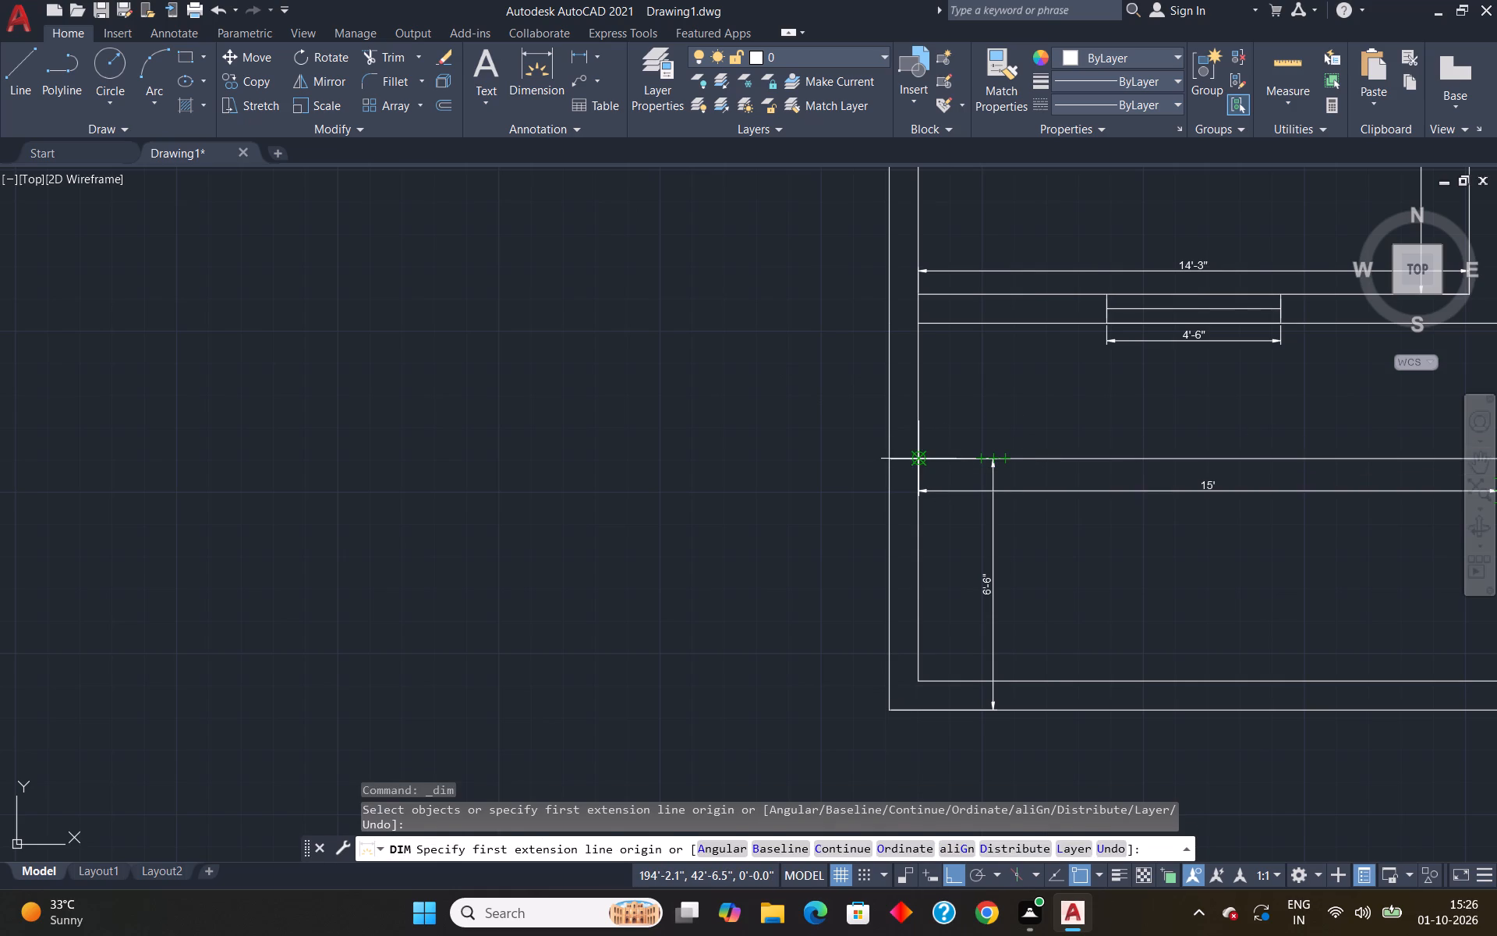
pyautogui.click(918, 318)
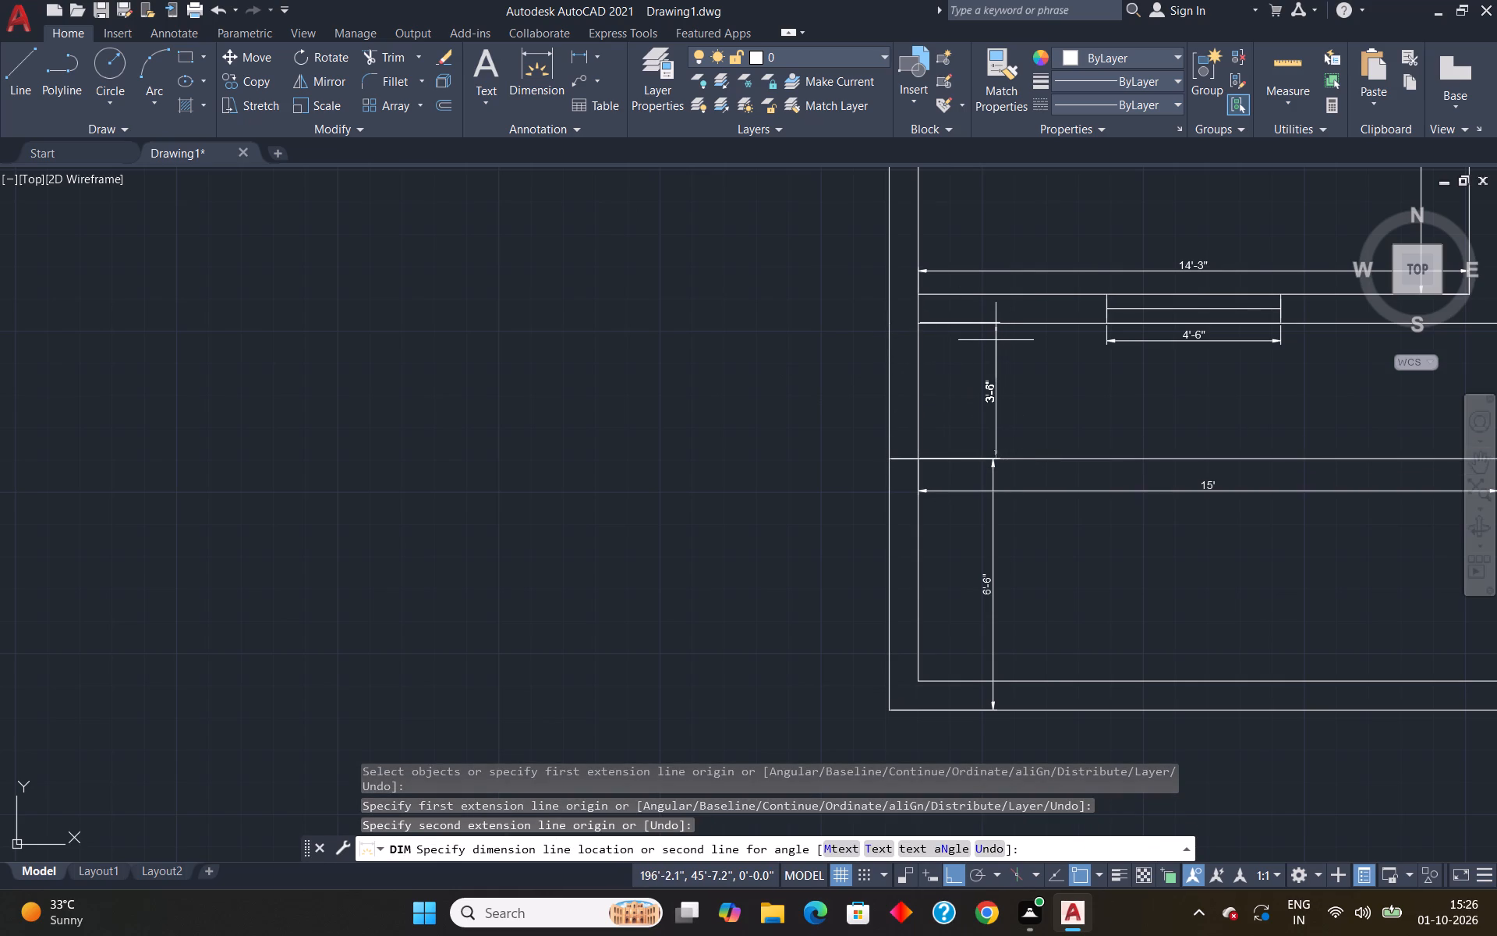
pyautogui.click(992, 339)
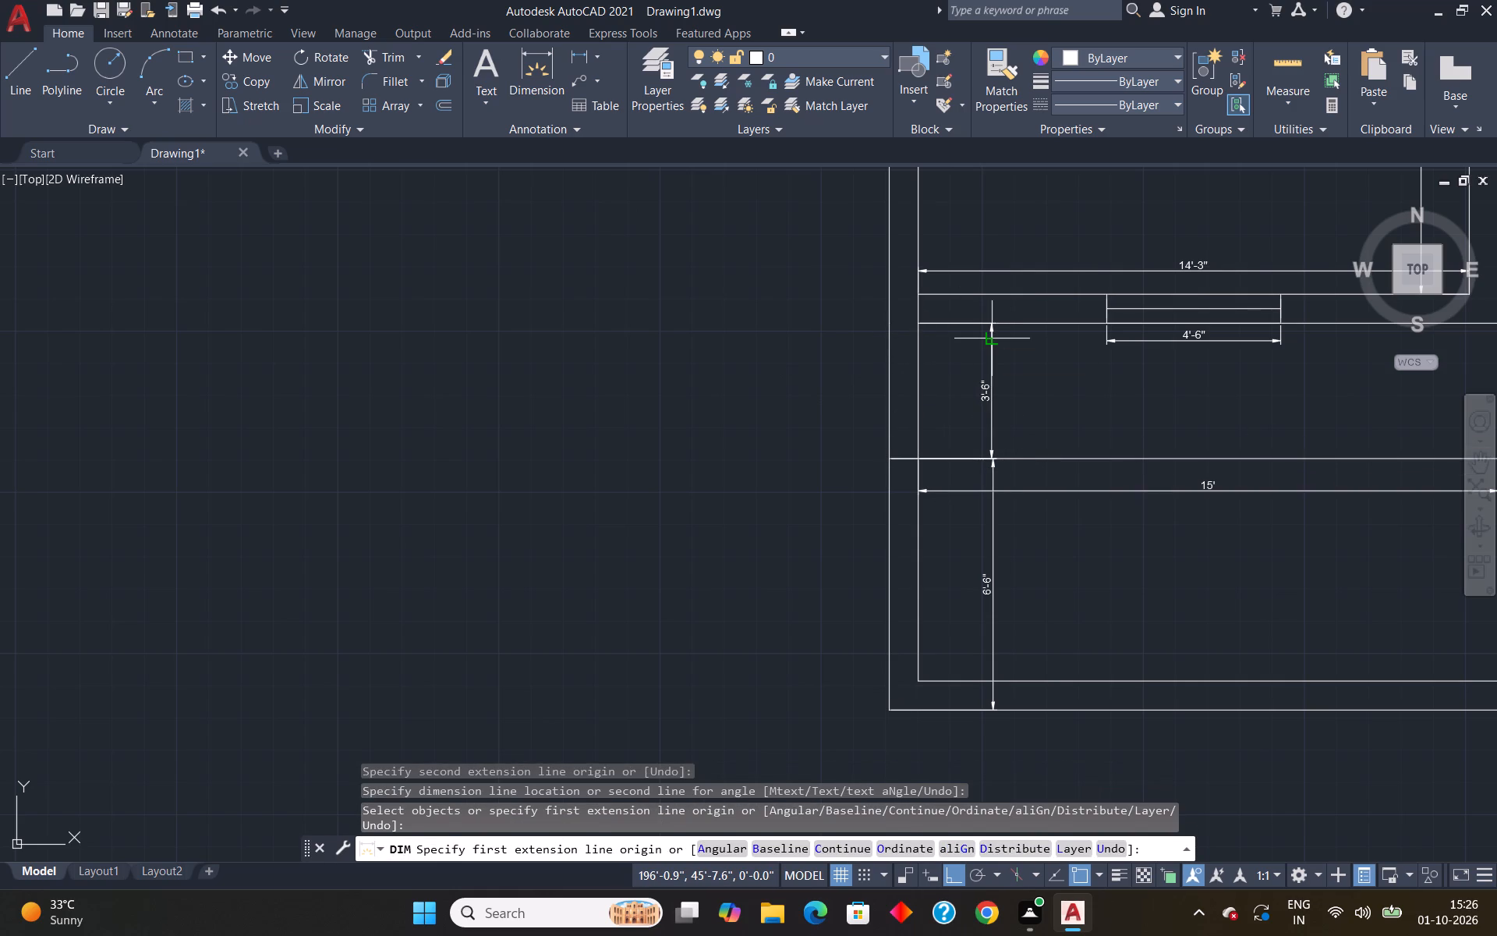
pyautogui.press('Escape')
# Add the single-line text TOILET inside the 7'-9" by 5' room, with 2.5" text height and 0 rotation.
pyautogui.scroll(-6, 989, 339)
pyautogui.scroll(4, 1004, 246)
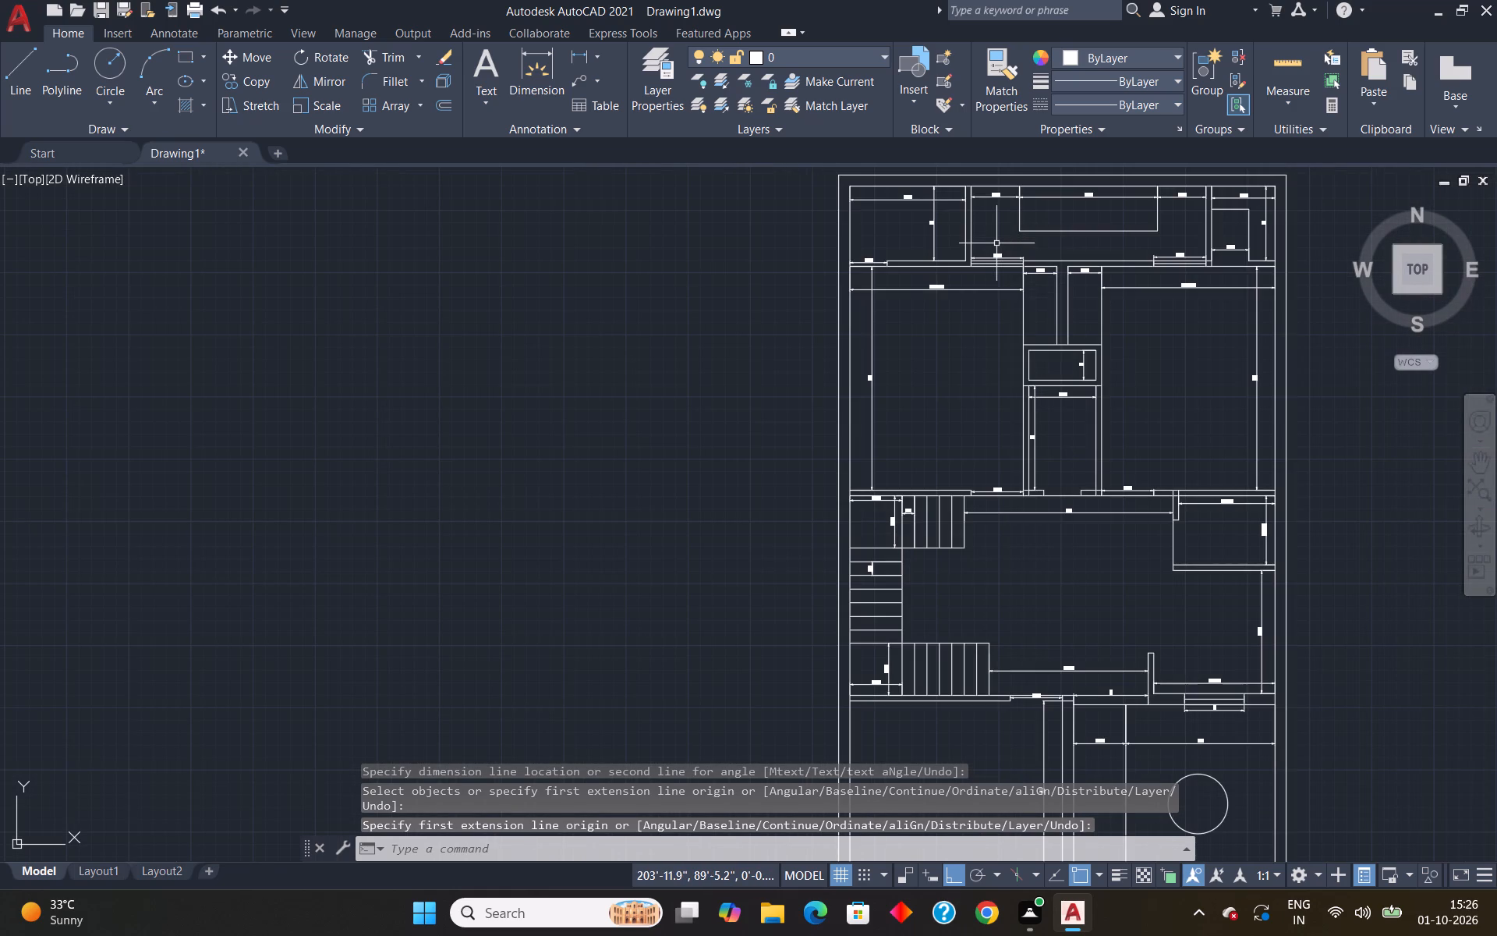
pyautogui.write('dt')
pyautogui.press('Return')
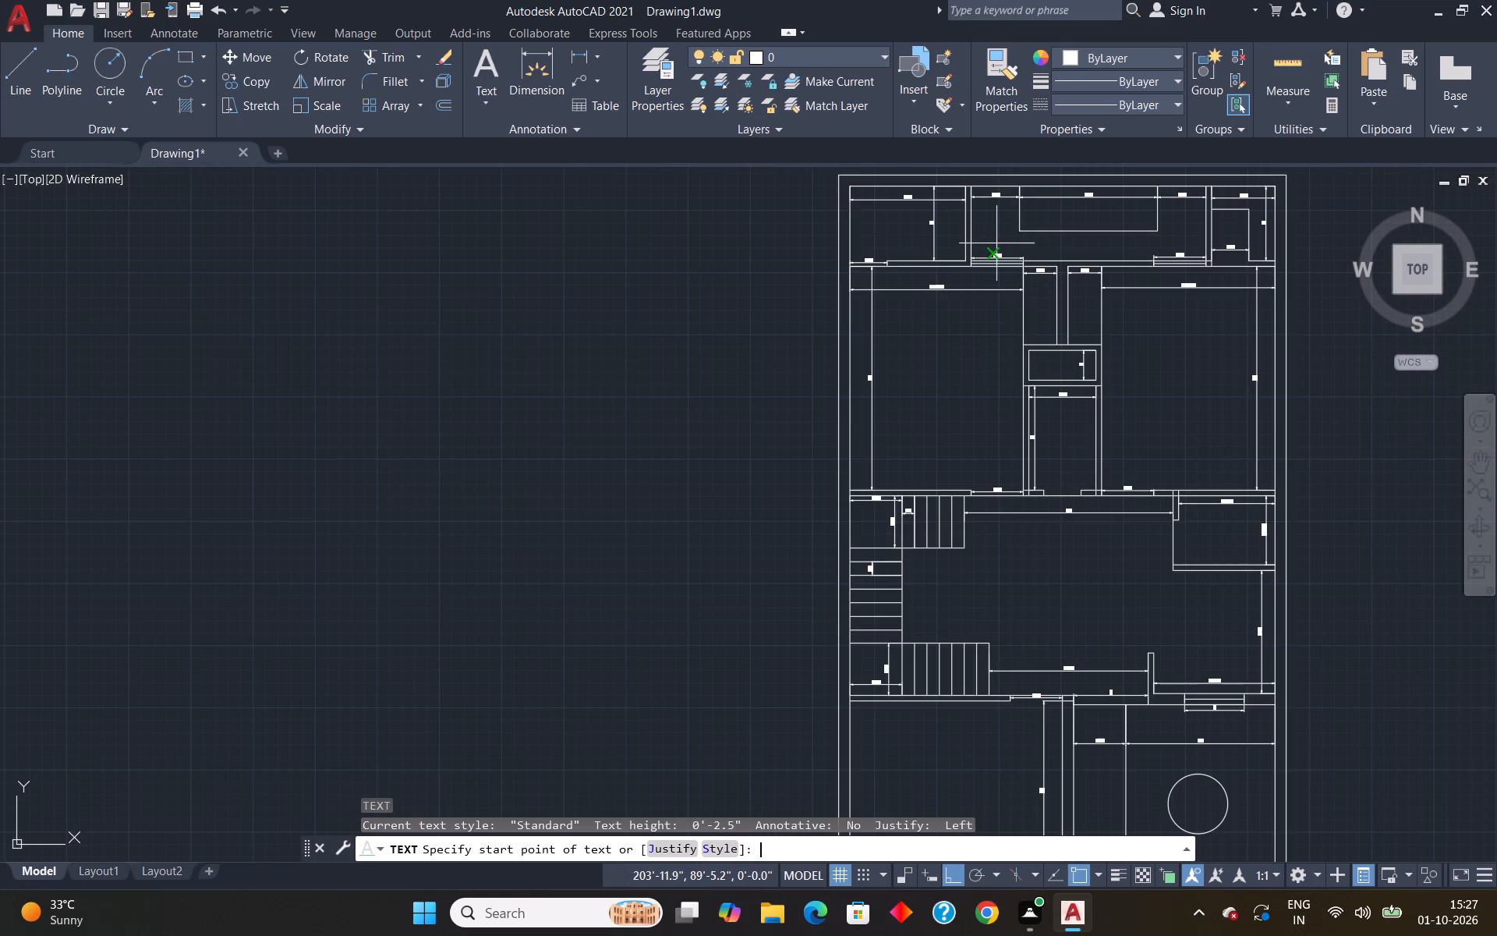
pyautogui.scroll(3, 908, 204)
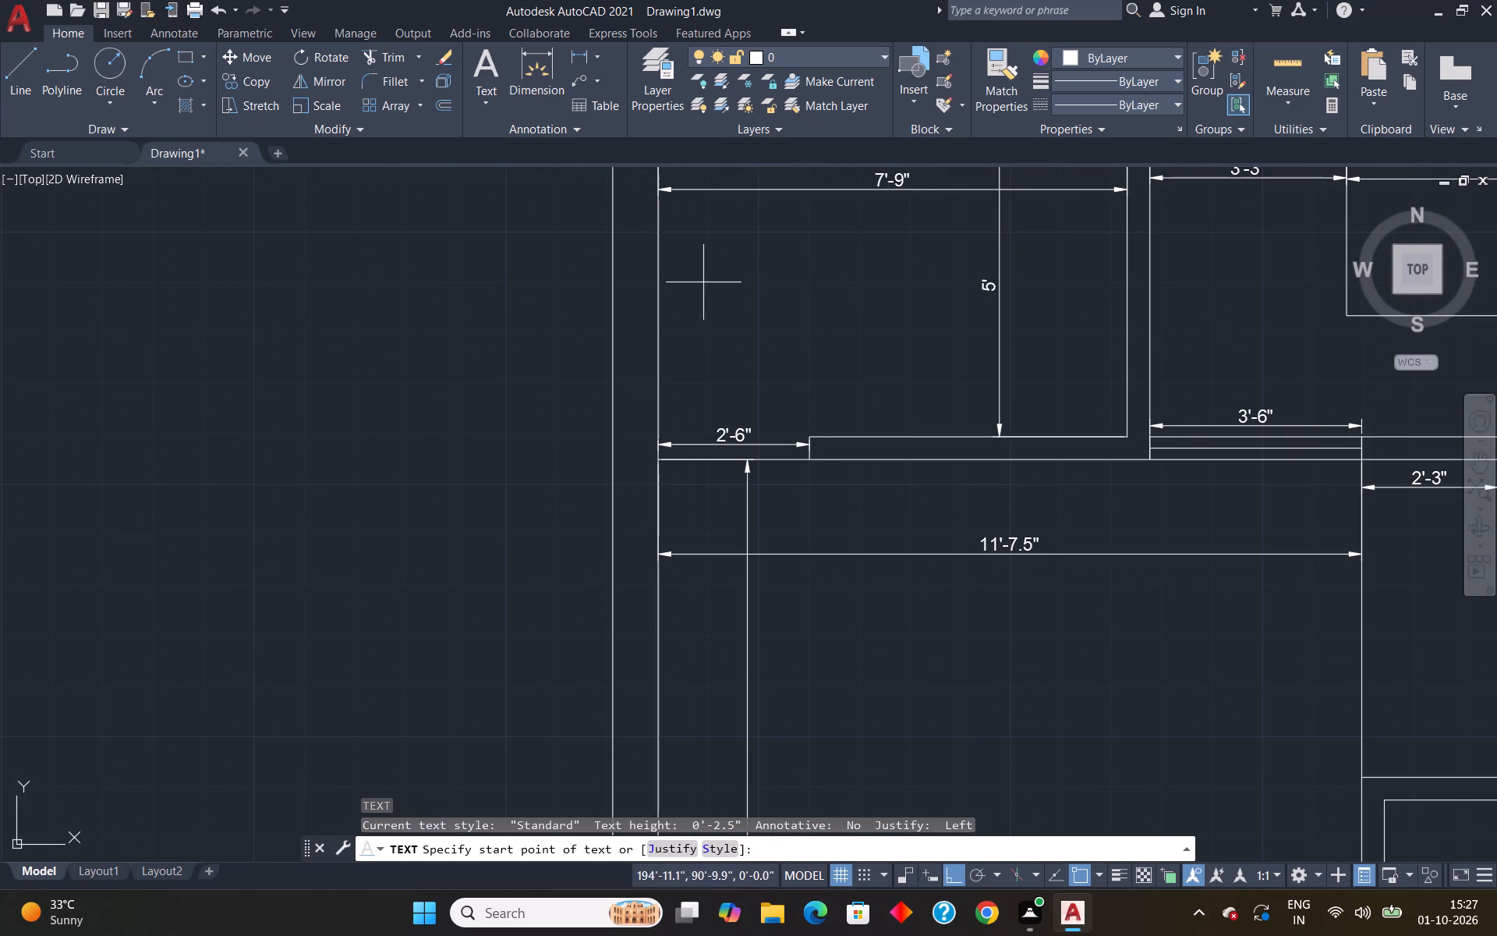
pyautogui.click(702, 280)
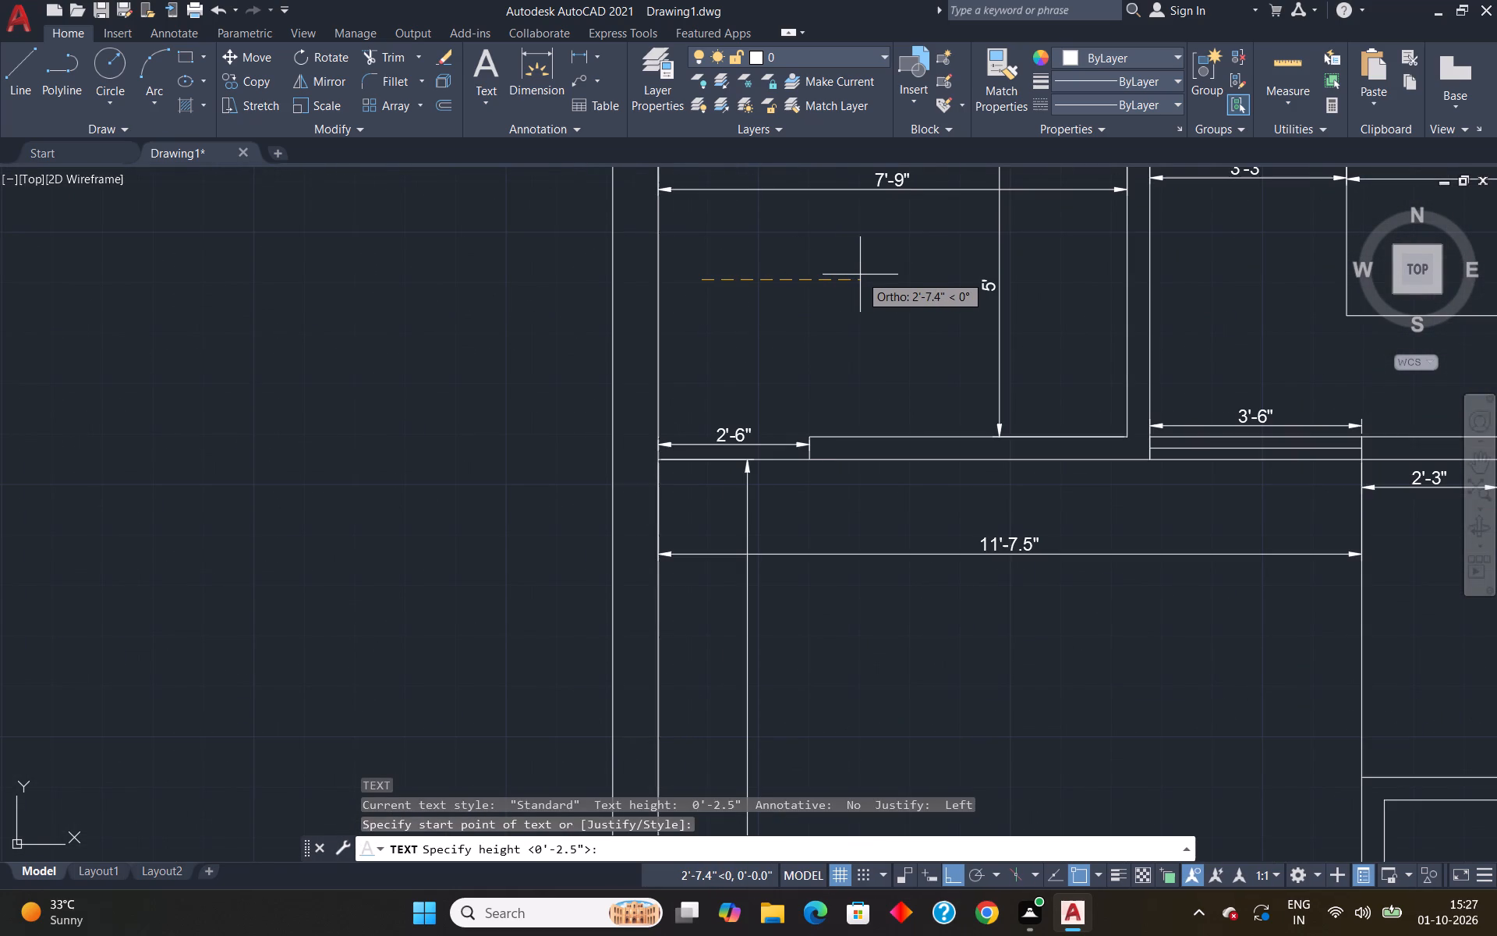
pyautogui.press('Return')
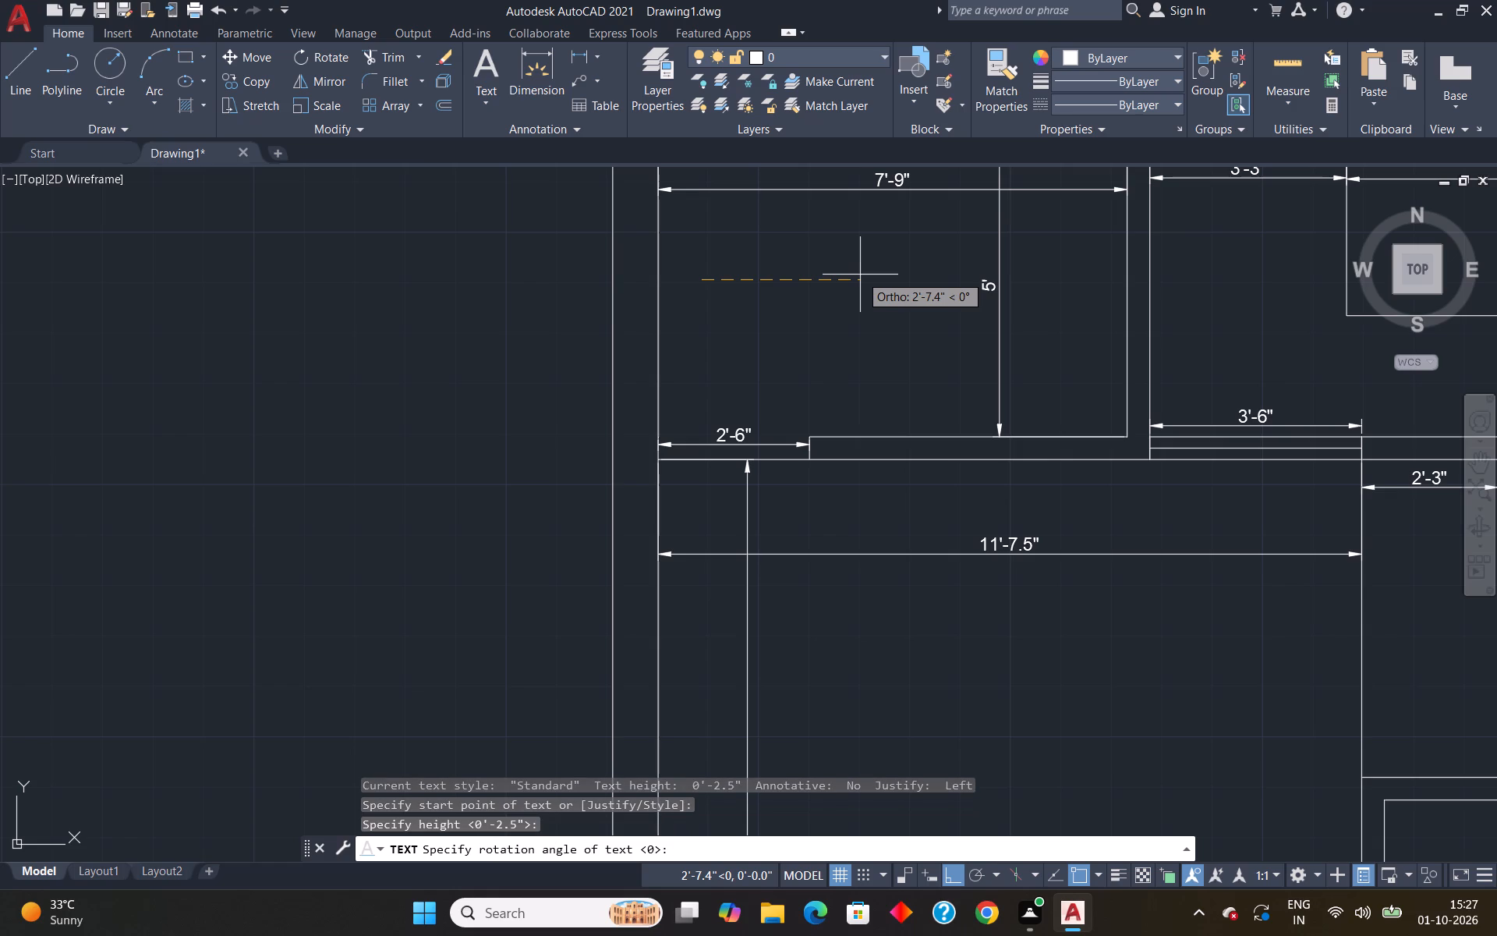
pyautogui.press('Return')
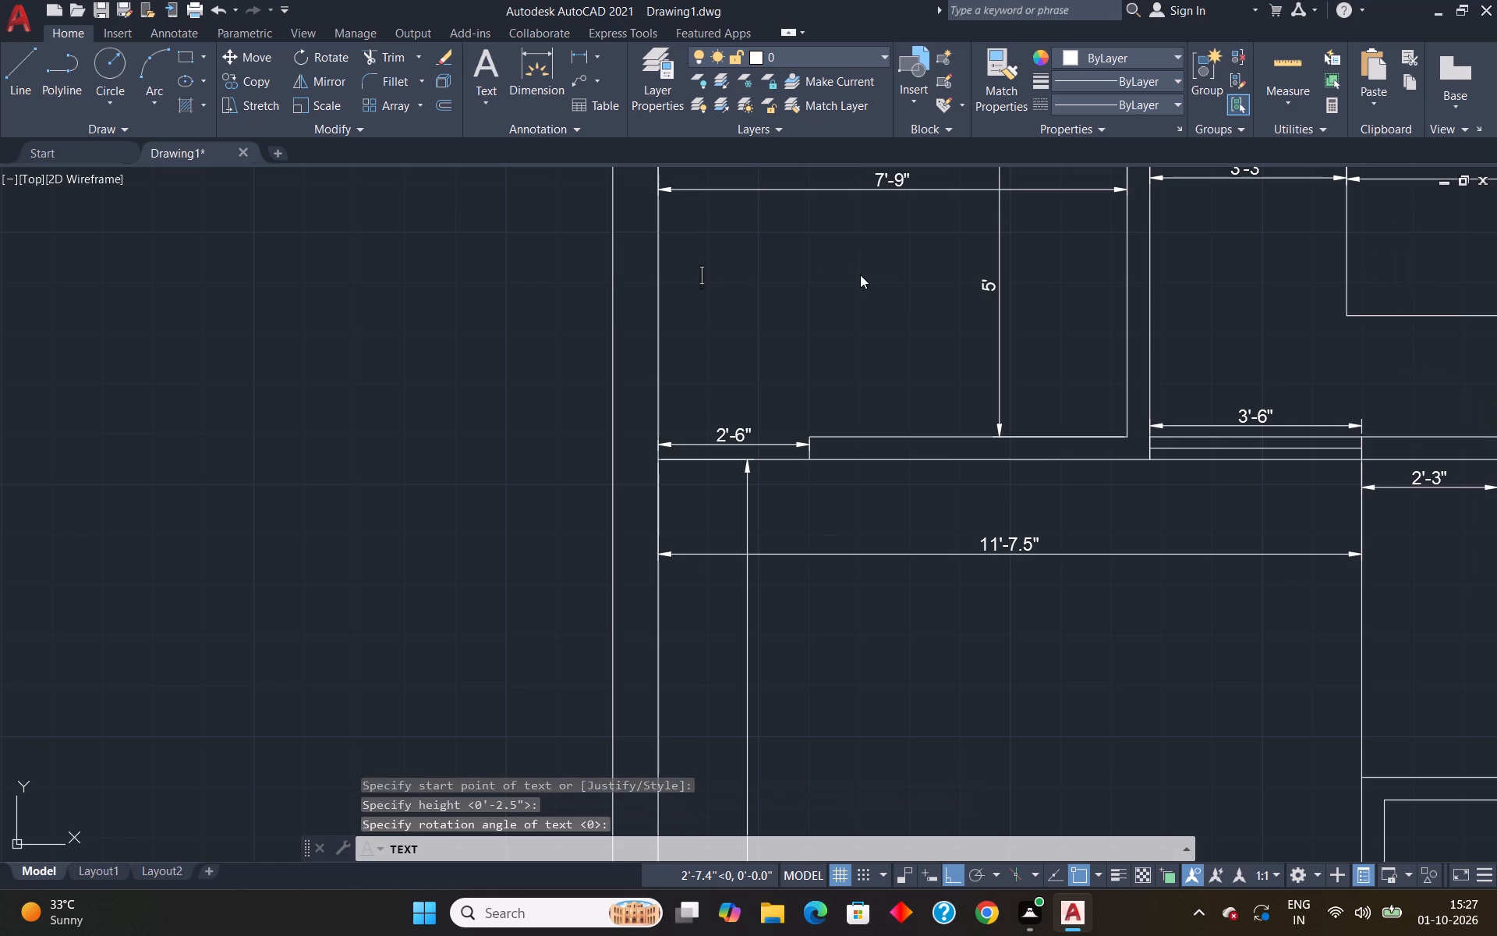
pyautogui.write('TOILET')
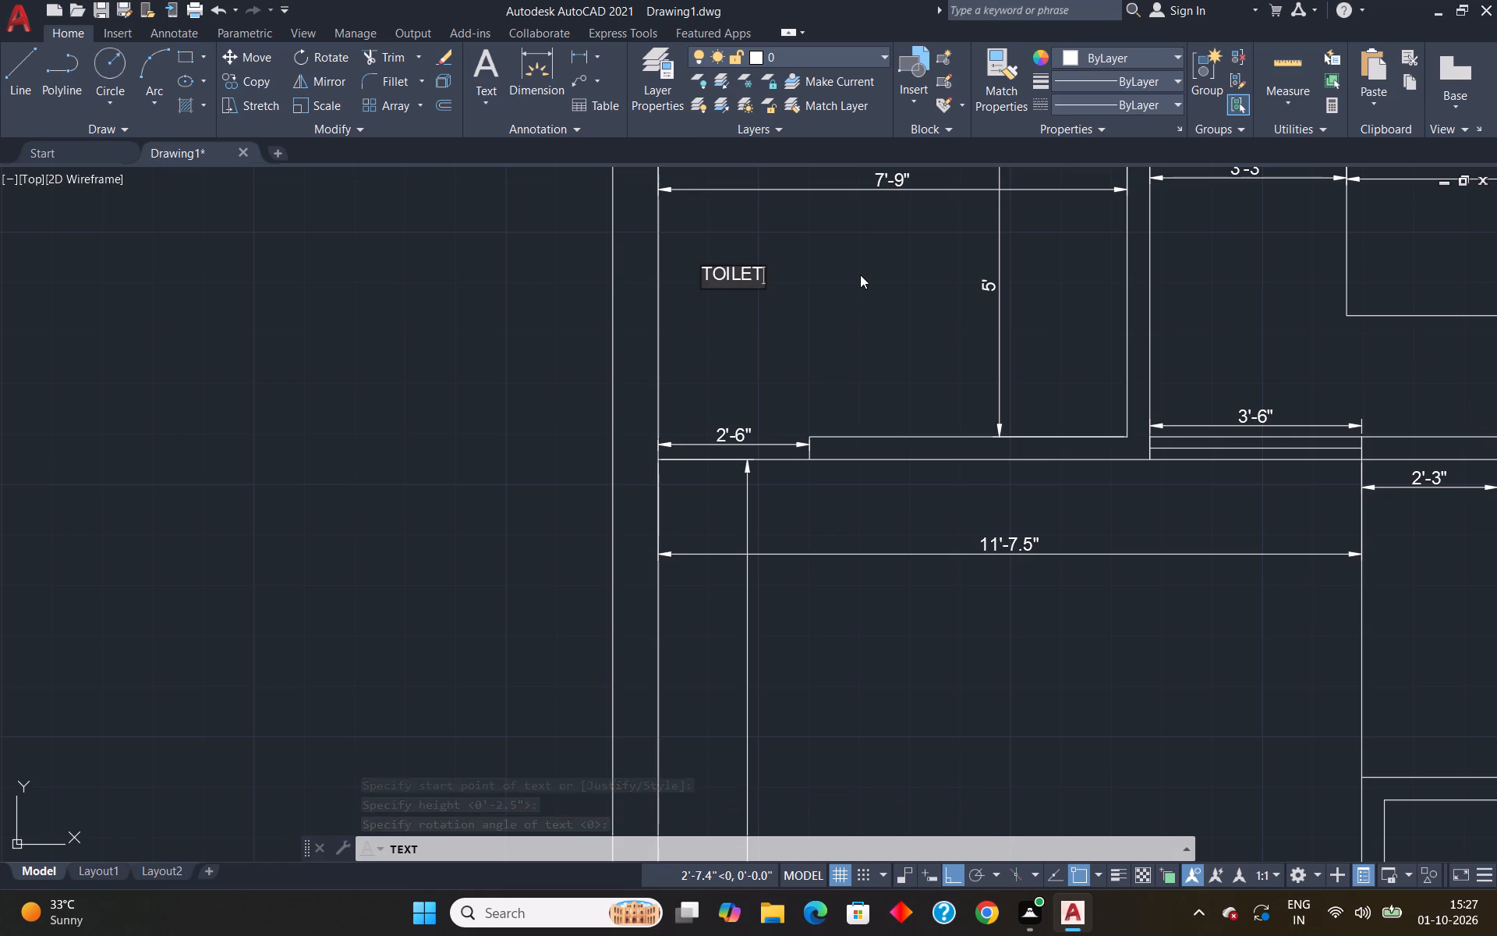
pyautogui.press('Return')
pyautogui.press('Return')
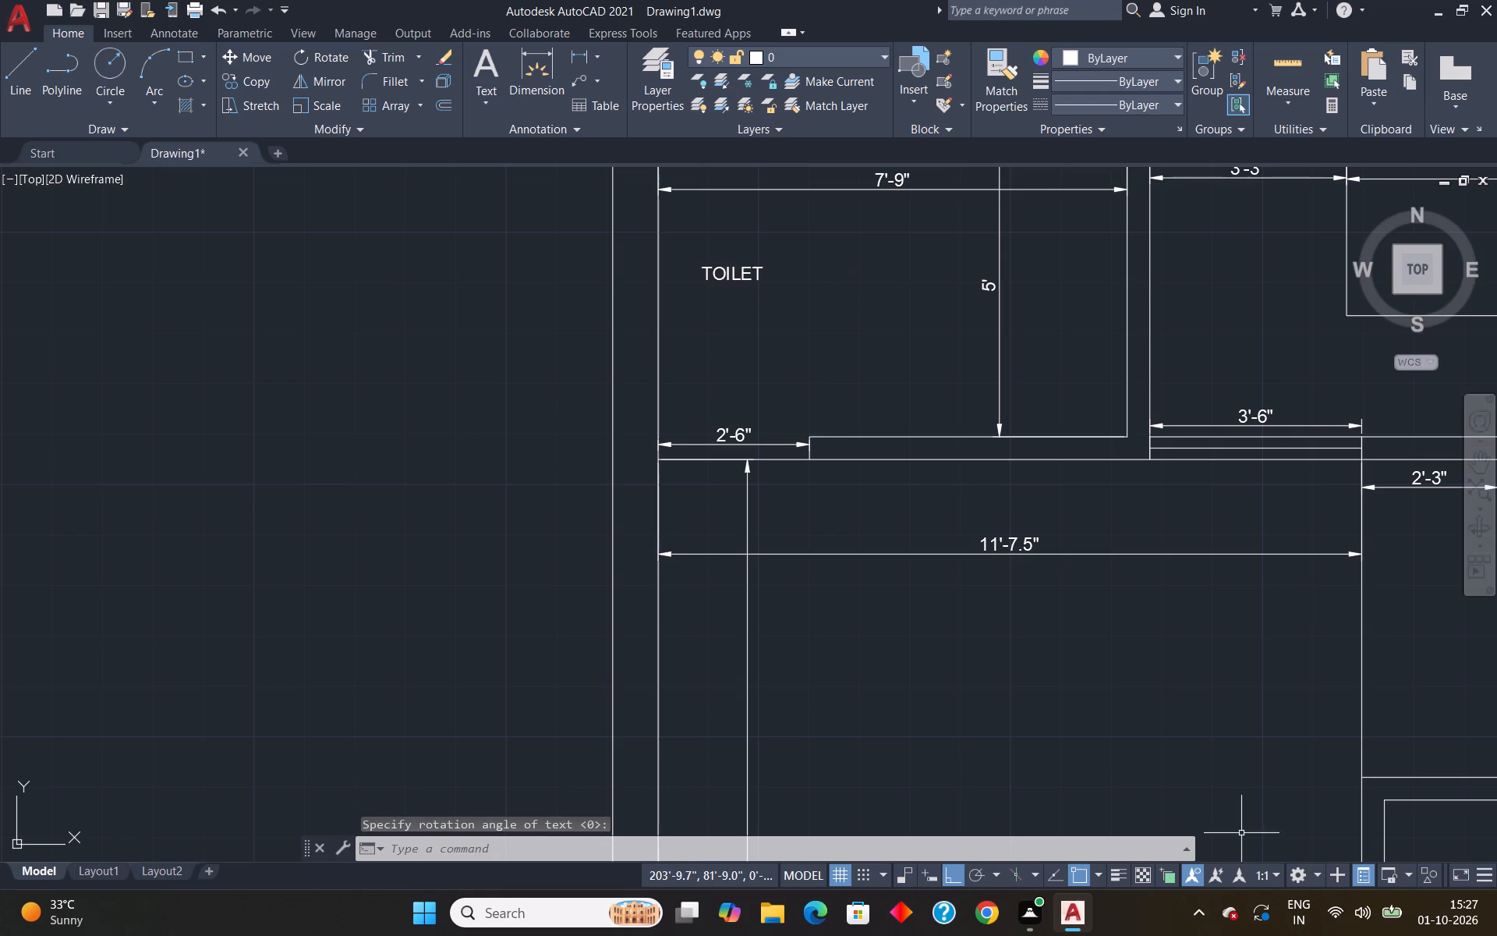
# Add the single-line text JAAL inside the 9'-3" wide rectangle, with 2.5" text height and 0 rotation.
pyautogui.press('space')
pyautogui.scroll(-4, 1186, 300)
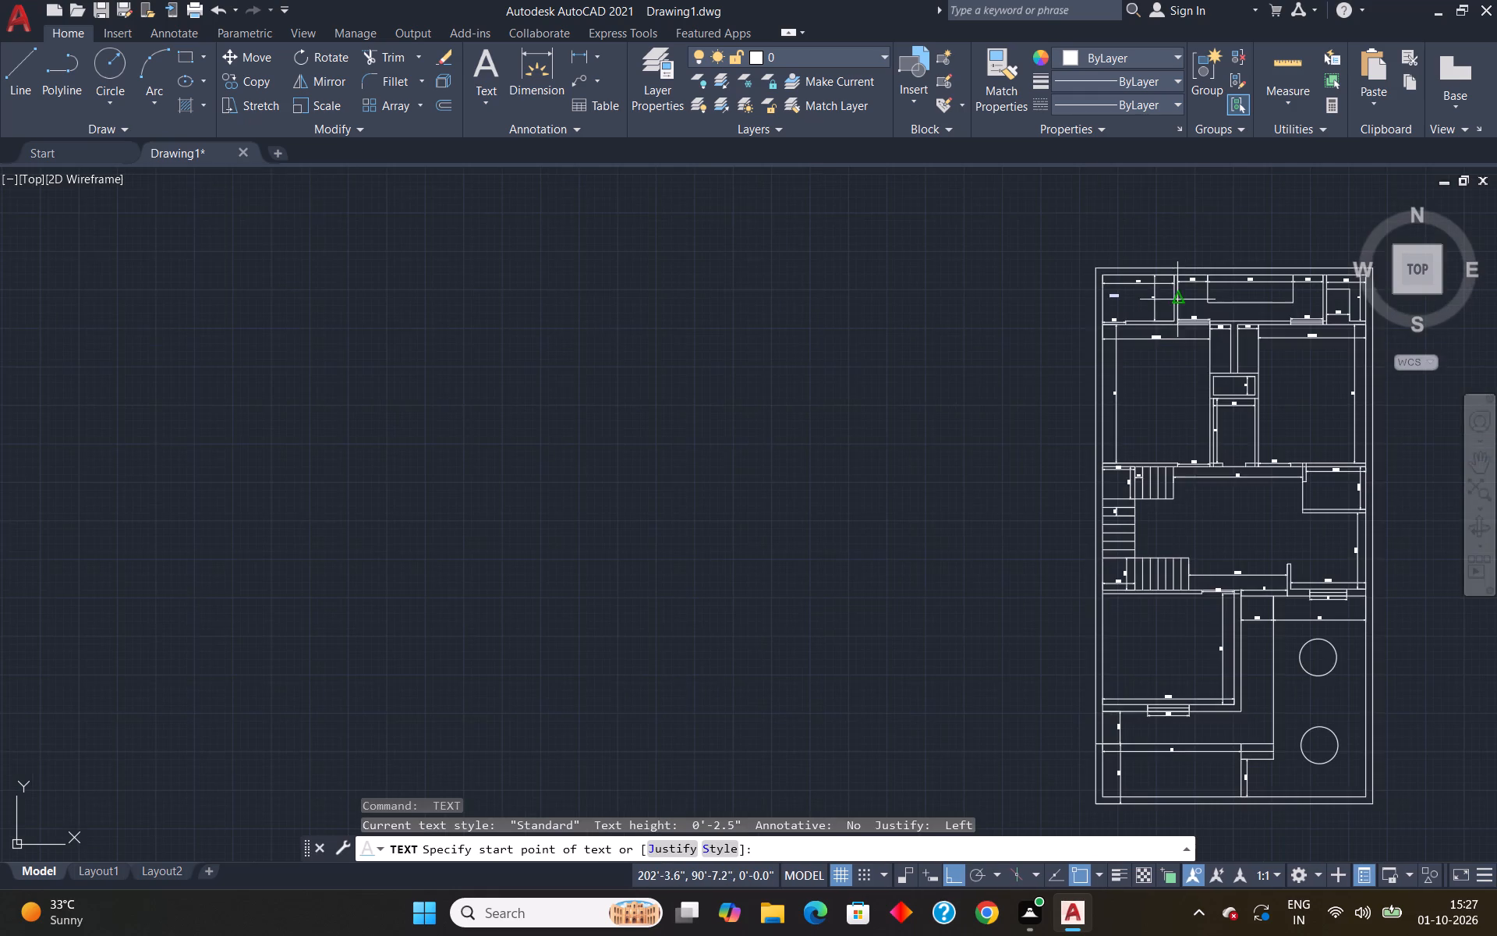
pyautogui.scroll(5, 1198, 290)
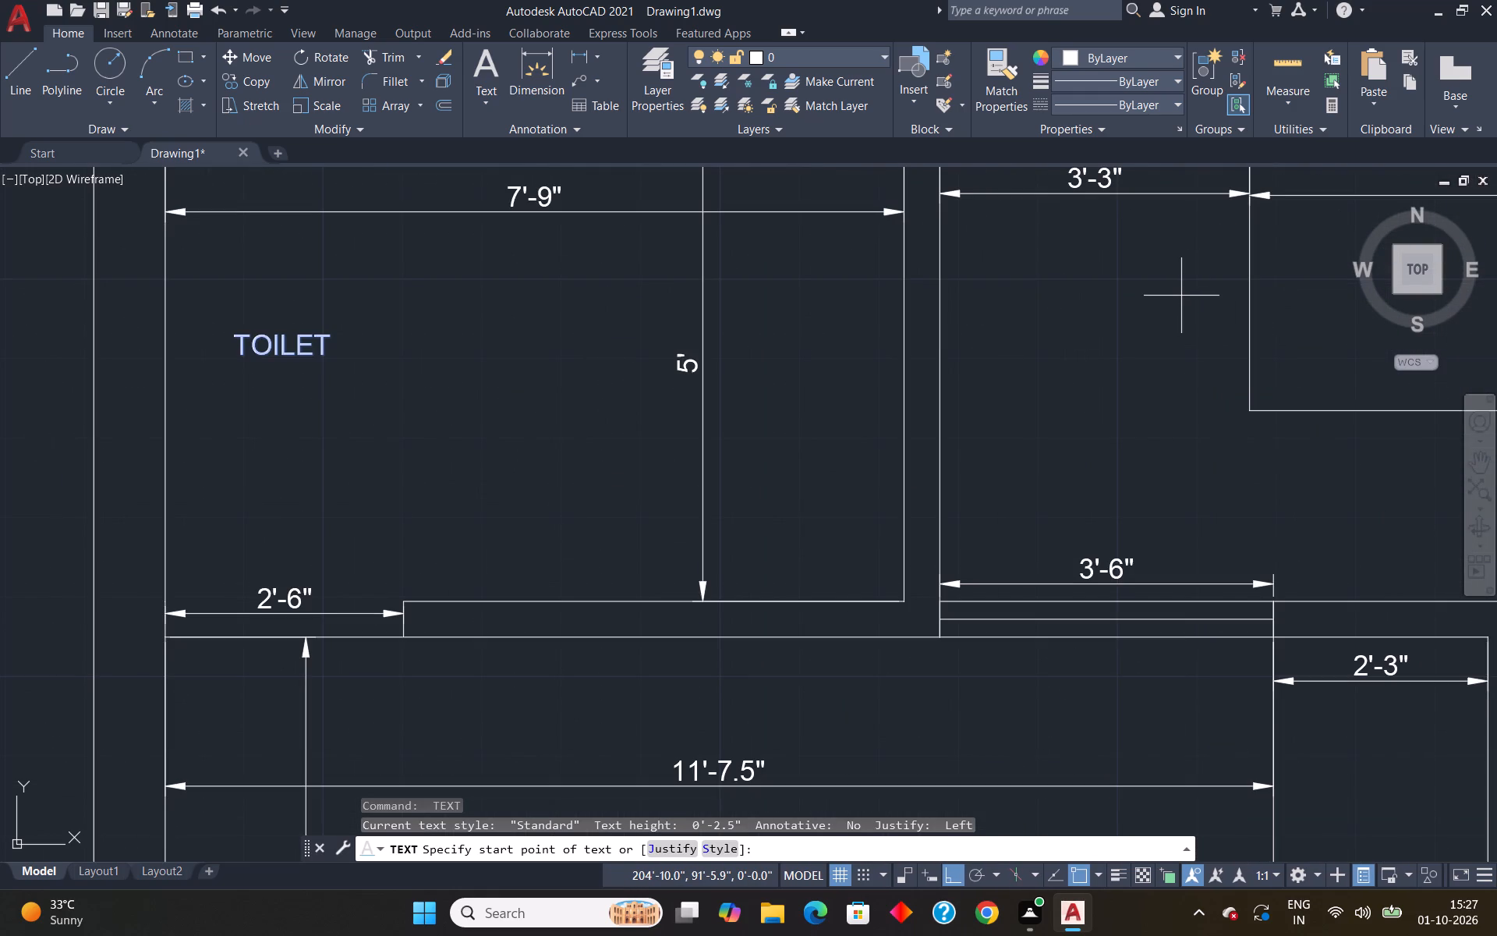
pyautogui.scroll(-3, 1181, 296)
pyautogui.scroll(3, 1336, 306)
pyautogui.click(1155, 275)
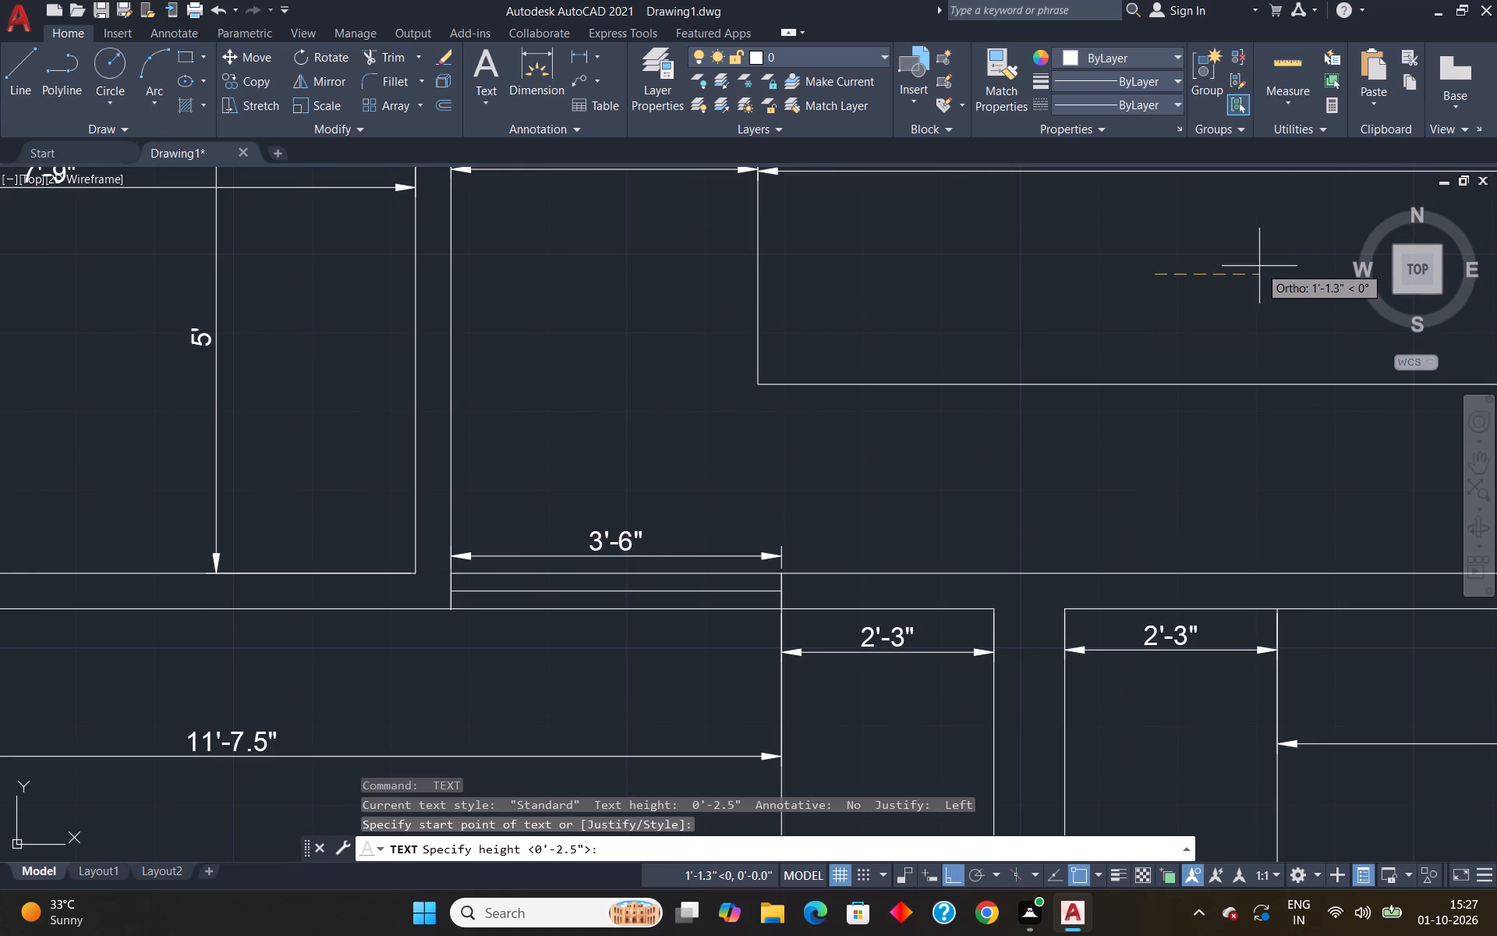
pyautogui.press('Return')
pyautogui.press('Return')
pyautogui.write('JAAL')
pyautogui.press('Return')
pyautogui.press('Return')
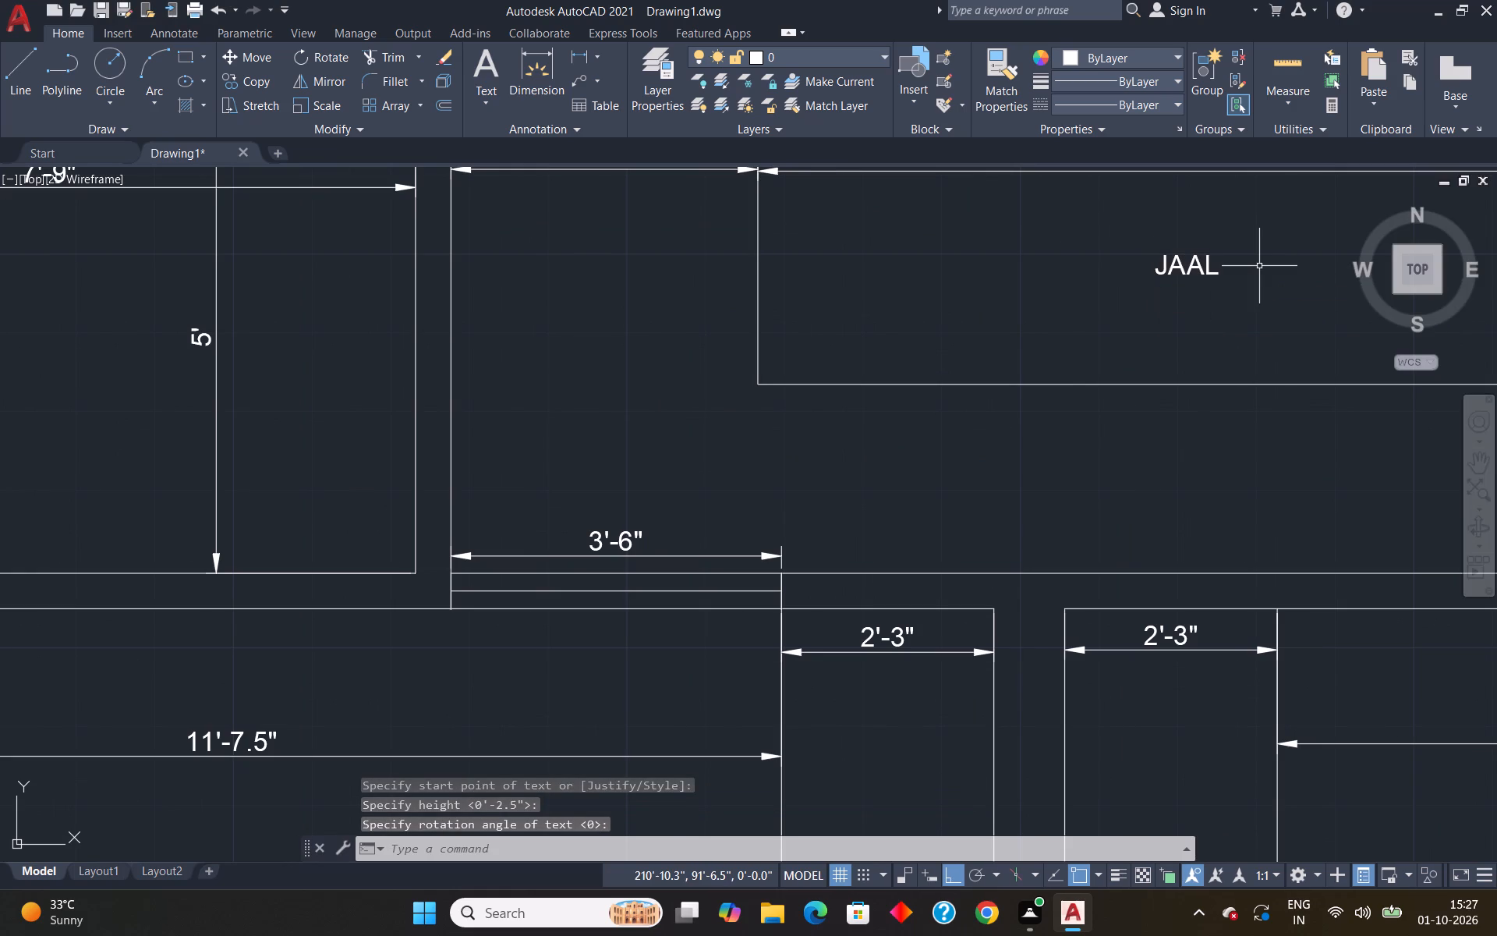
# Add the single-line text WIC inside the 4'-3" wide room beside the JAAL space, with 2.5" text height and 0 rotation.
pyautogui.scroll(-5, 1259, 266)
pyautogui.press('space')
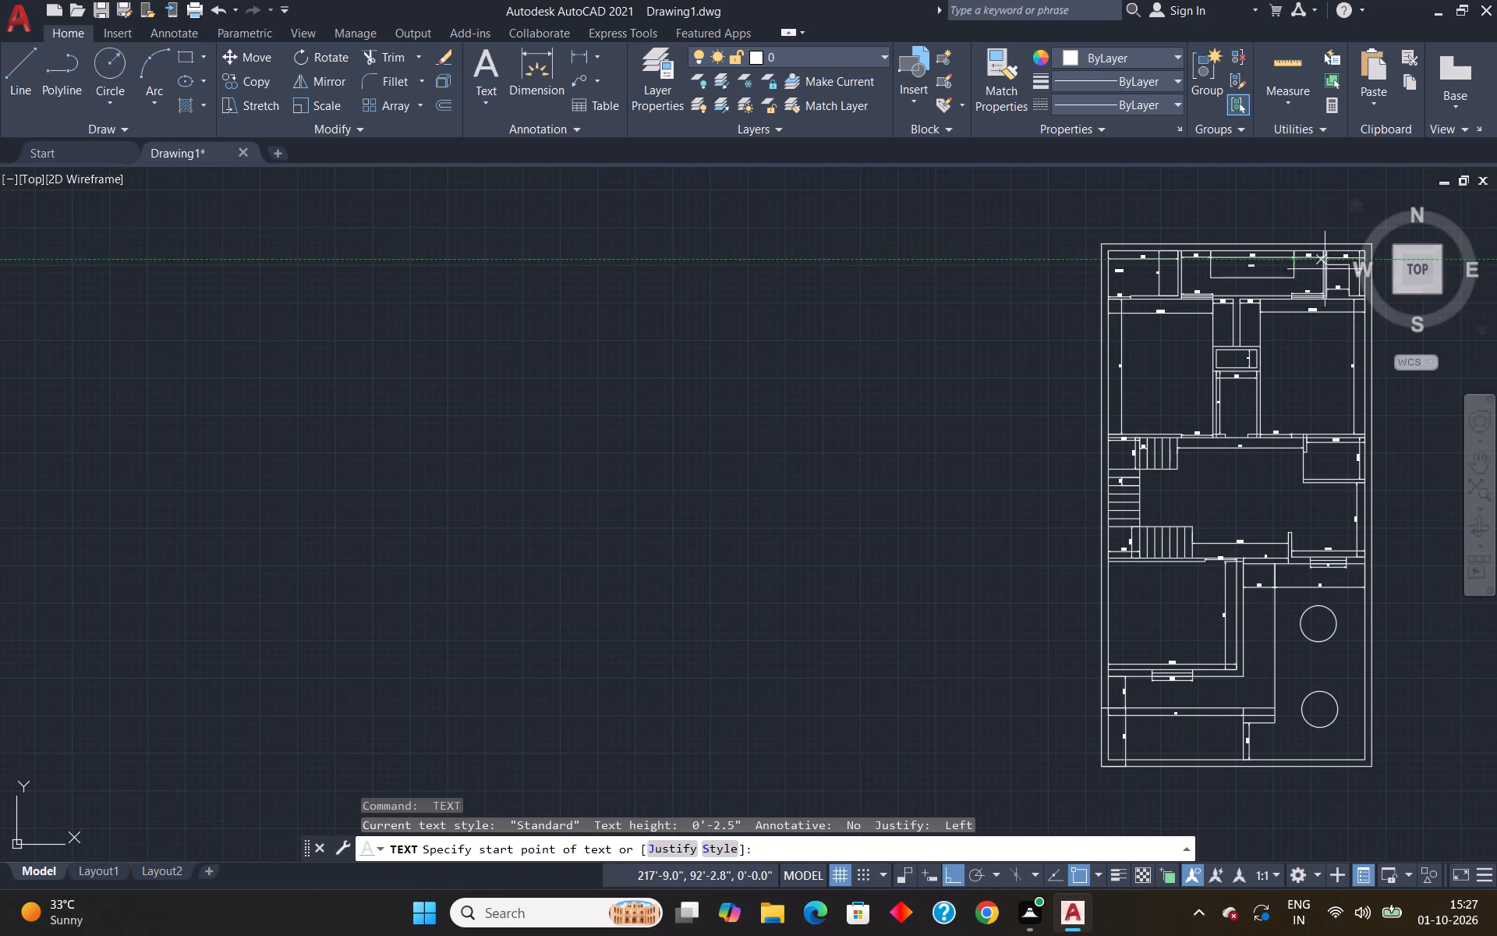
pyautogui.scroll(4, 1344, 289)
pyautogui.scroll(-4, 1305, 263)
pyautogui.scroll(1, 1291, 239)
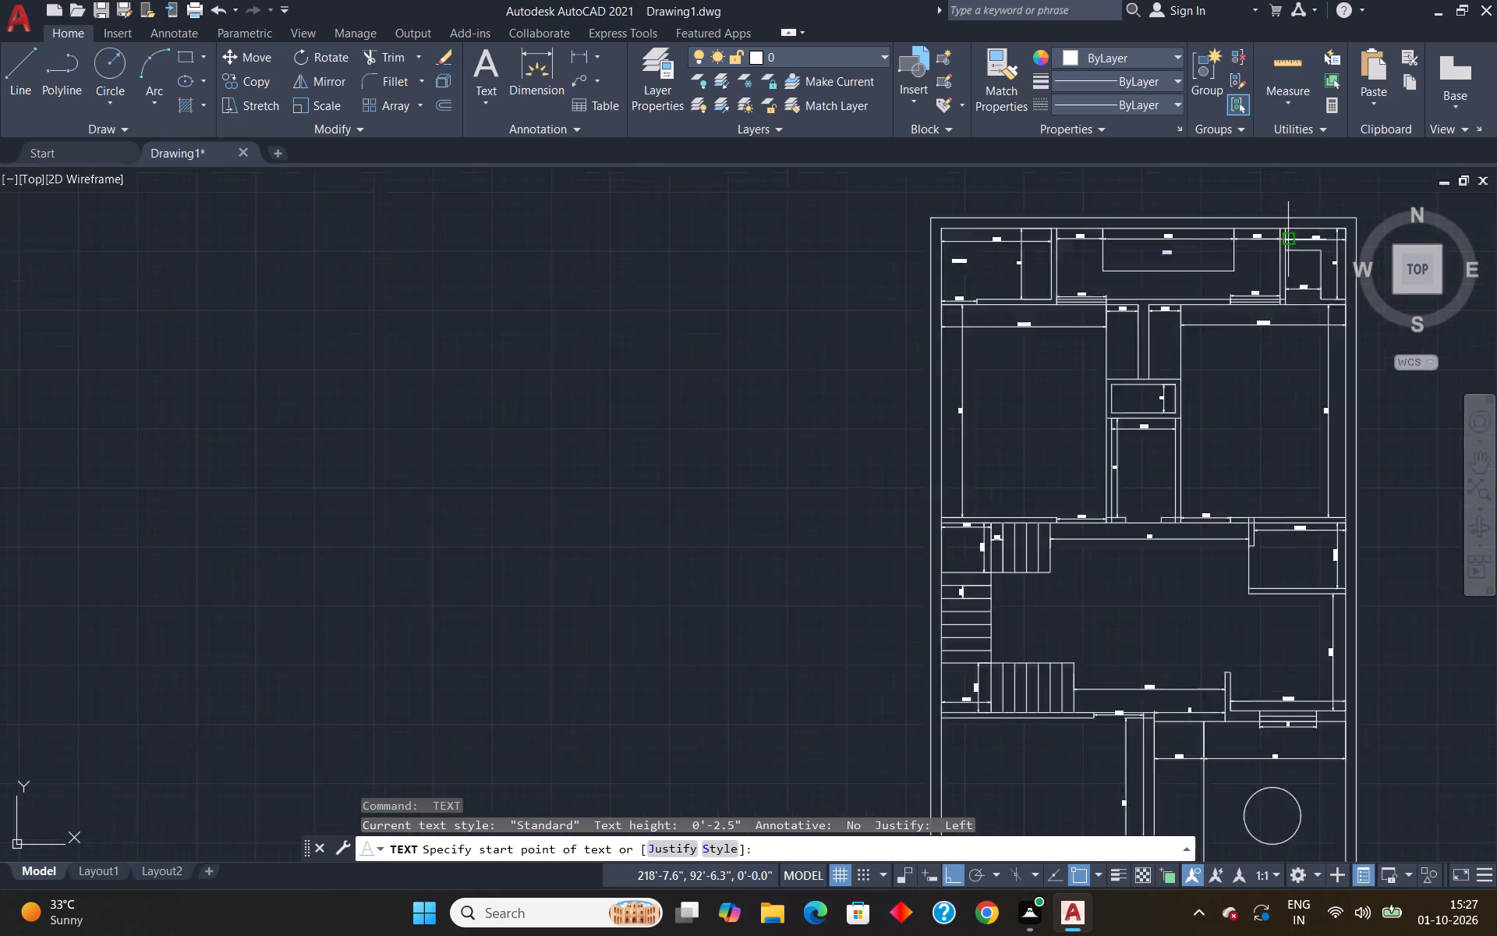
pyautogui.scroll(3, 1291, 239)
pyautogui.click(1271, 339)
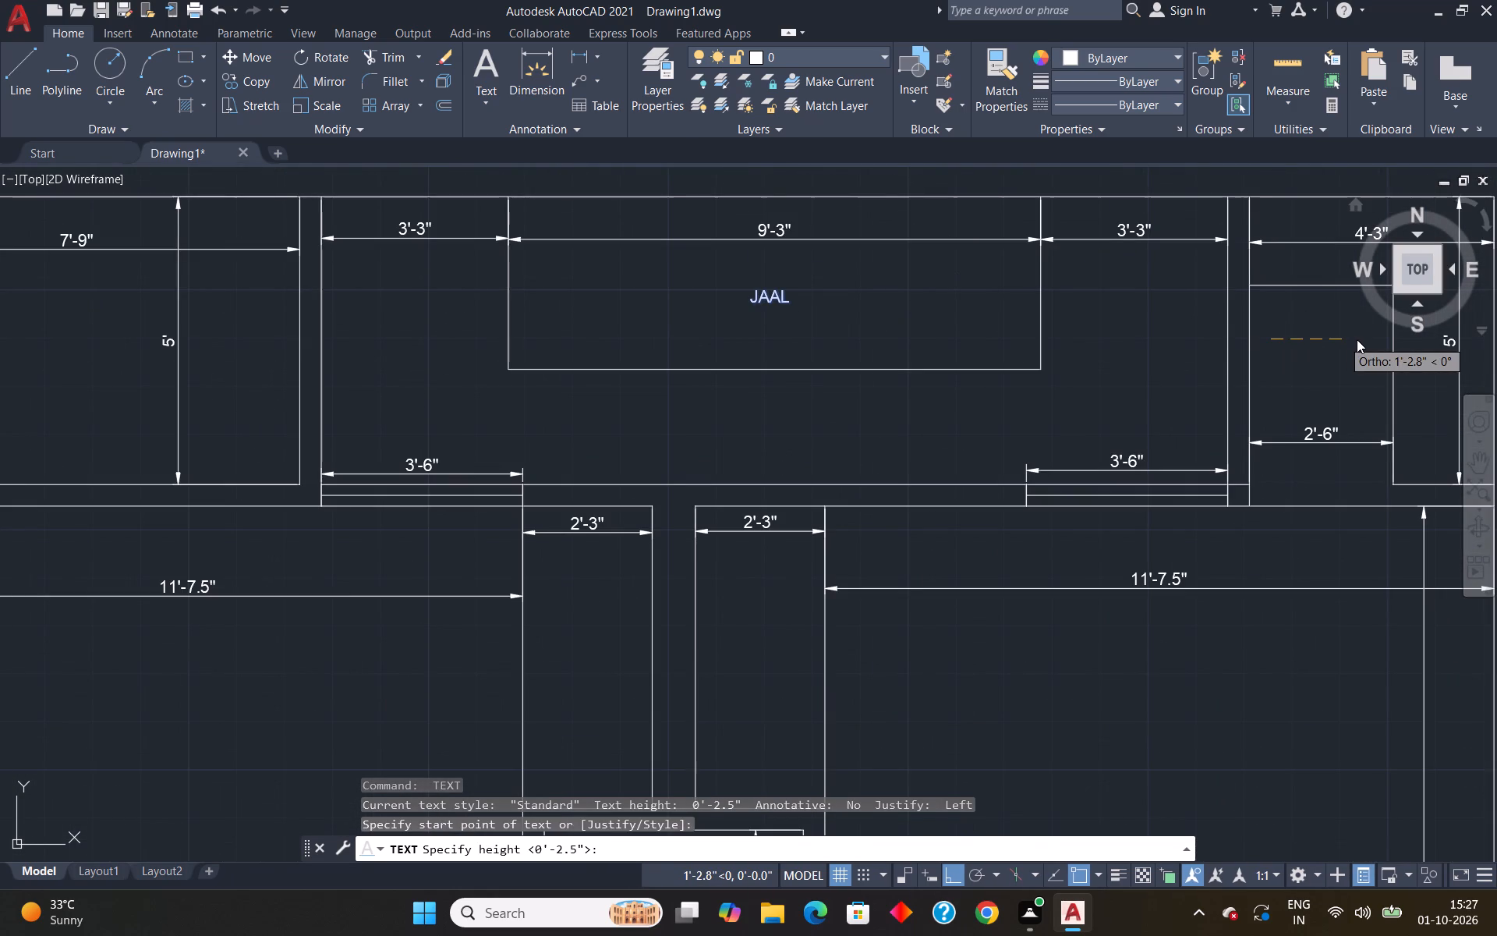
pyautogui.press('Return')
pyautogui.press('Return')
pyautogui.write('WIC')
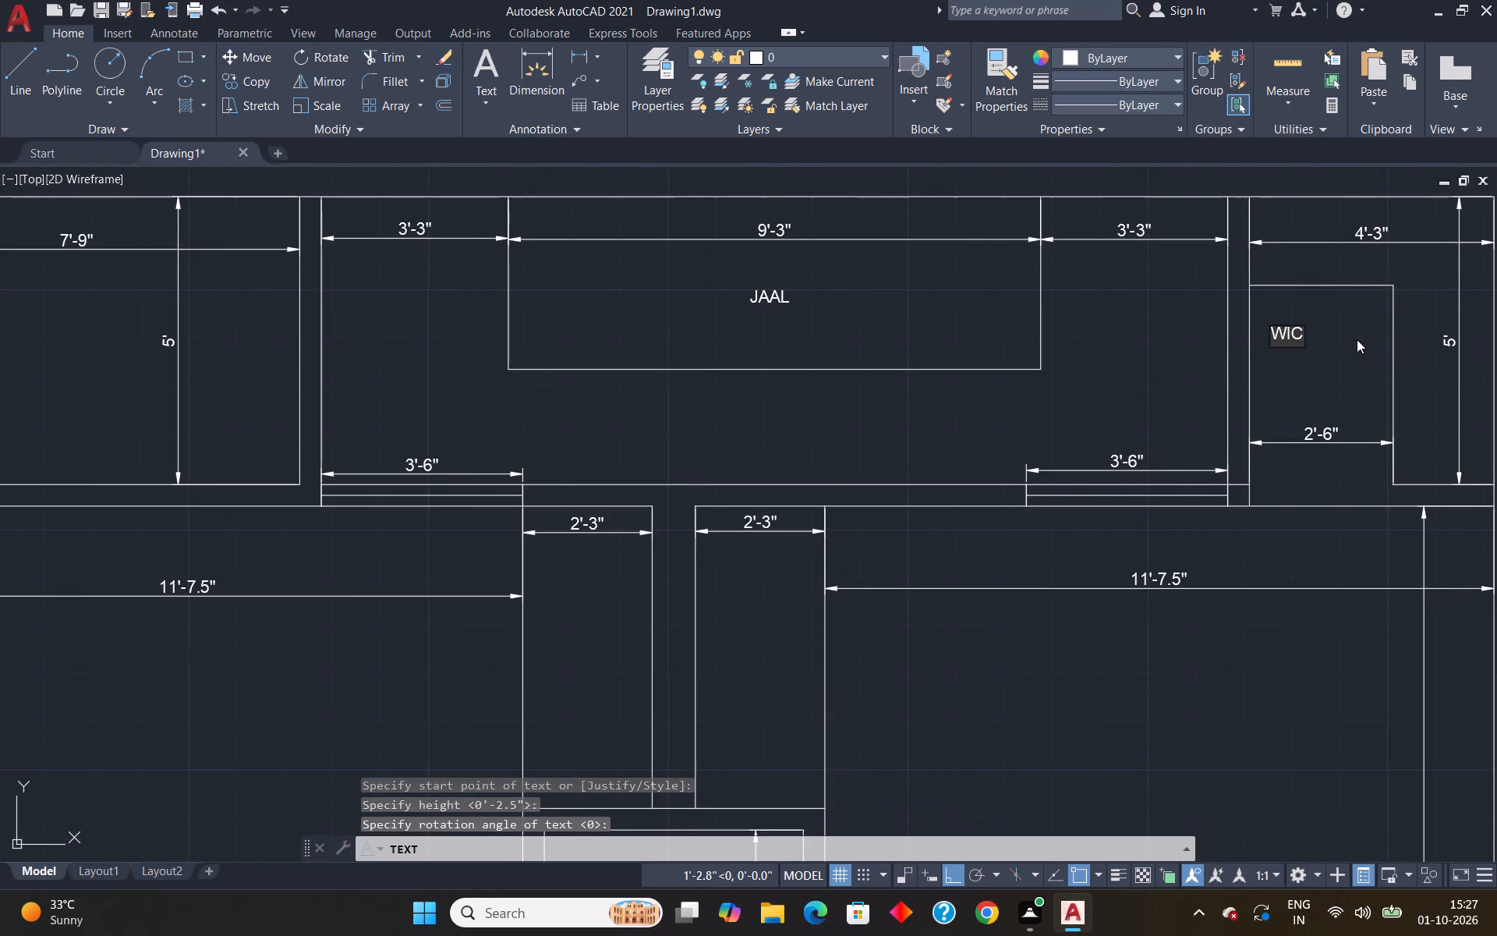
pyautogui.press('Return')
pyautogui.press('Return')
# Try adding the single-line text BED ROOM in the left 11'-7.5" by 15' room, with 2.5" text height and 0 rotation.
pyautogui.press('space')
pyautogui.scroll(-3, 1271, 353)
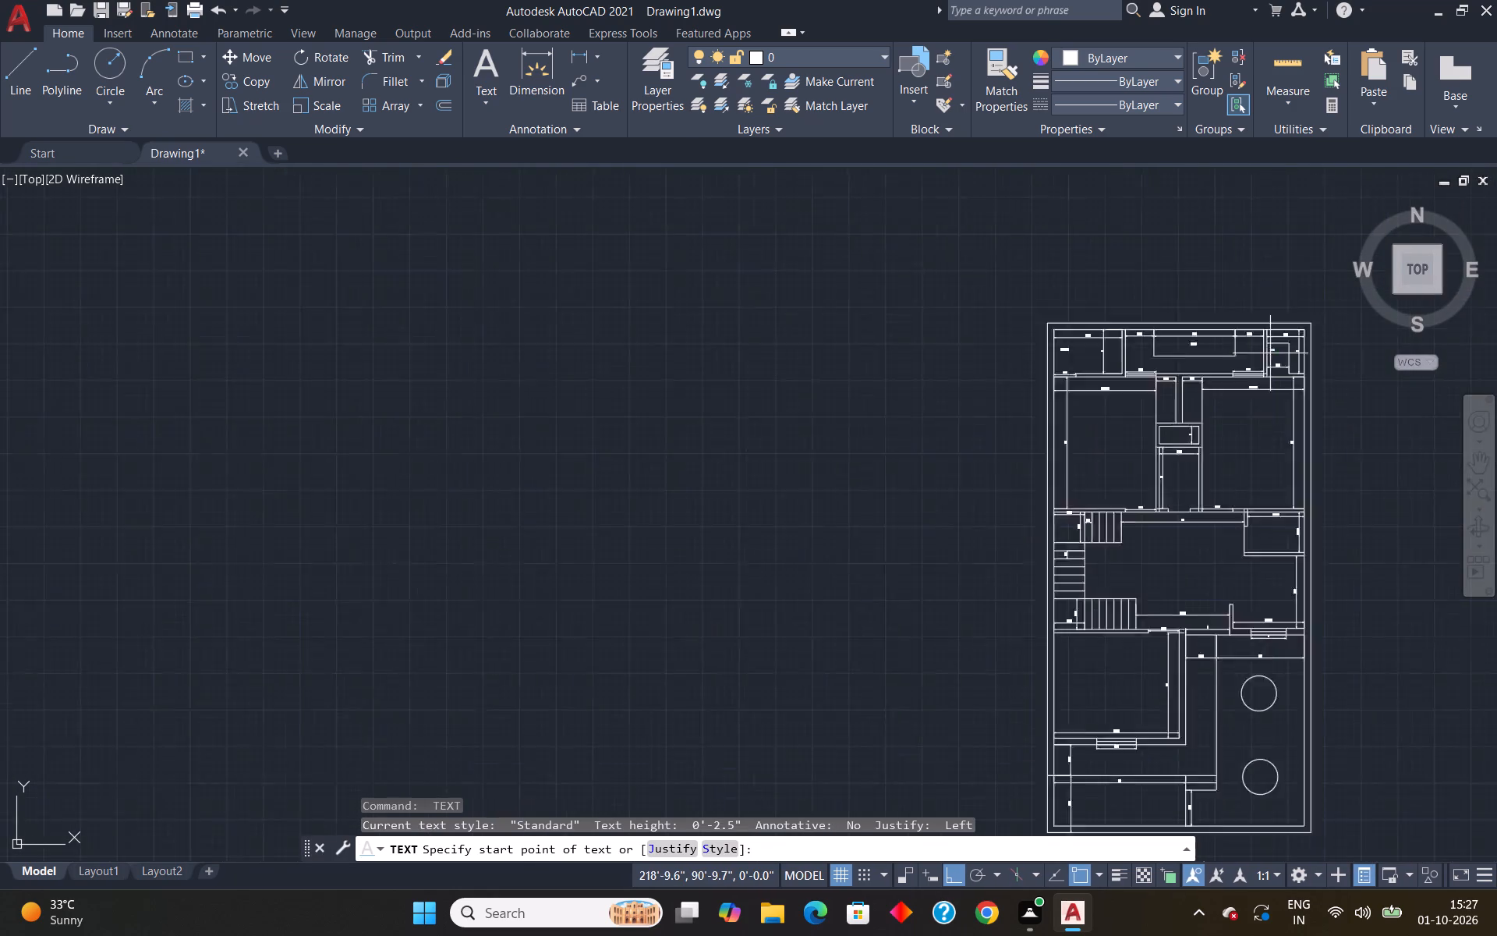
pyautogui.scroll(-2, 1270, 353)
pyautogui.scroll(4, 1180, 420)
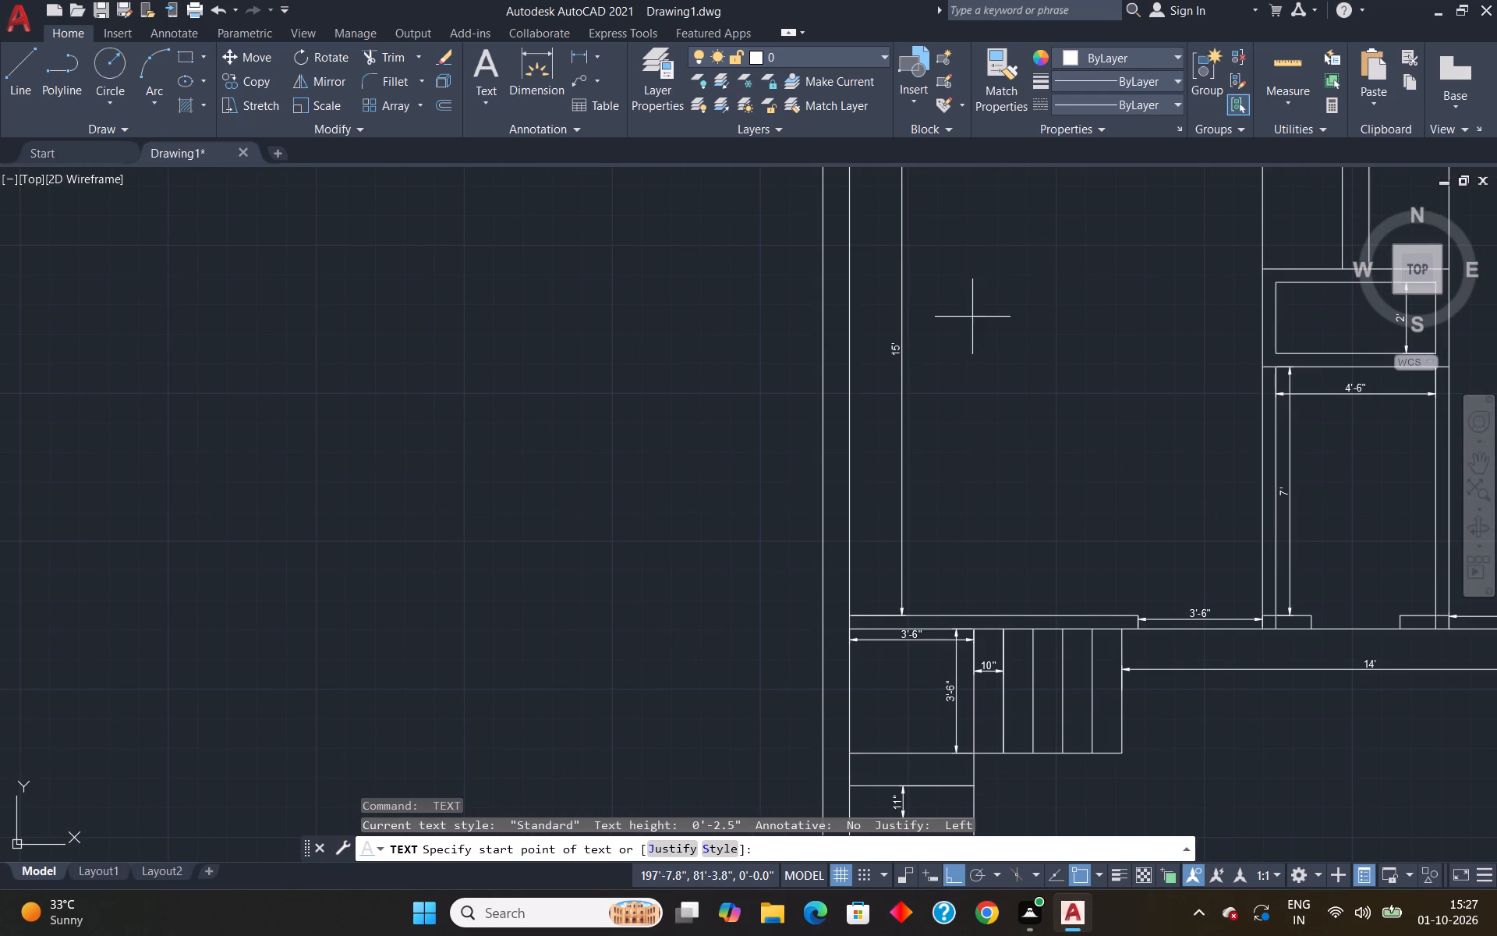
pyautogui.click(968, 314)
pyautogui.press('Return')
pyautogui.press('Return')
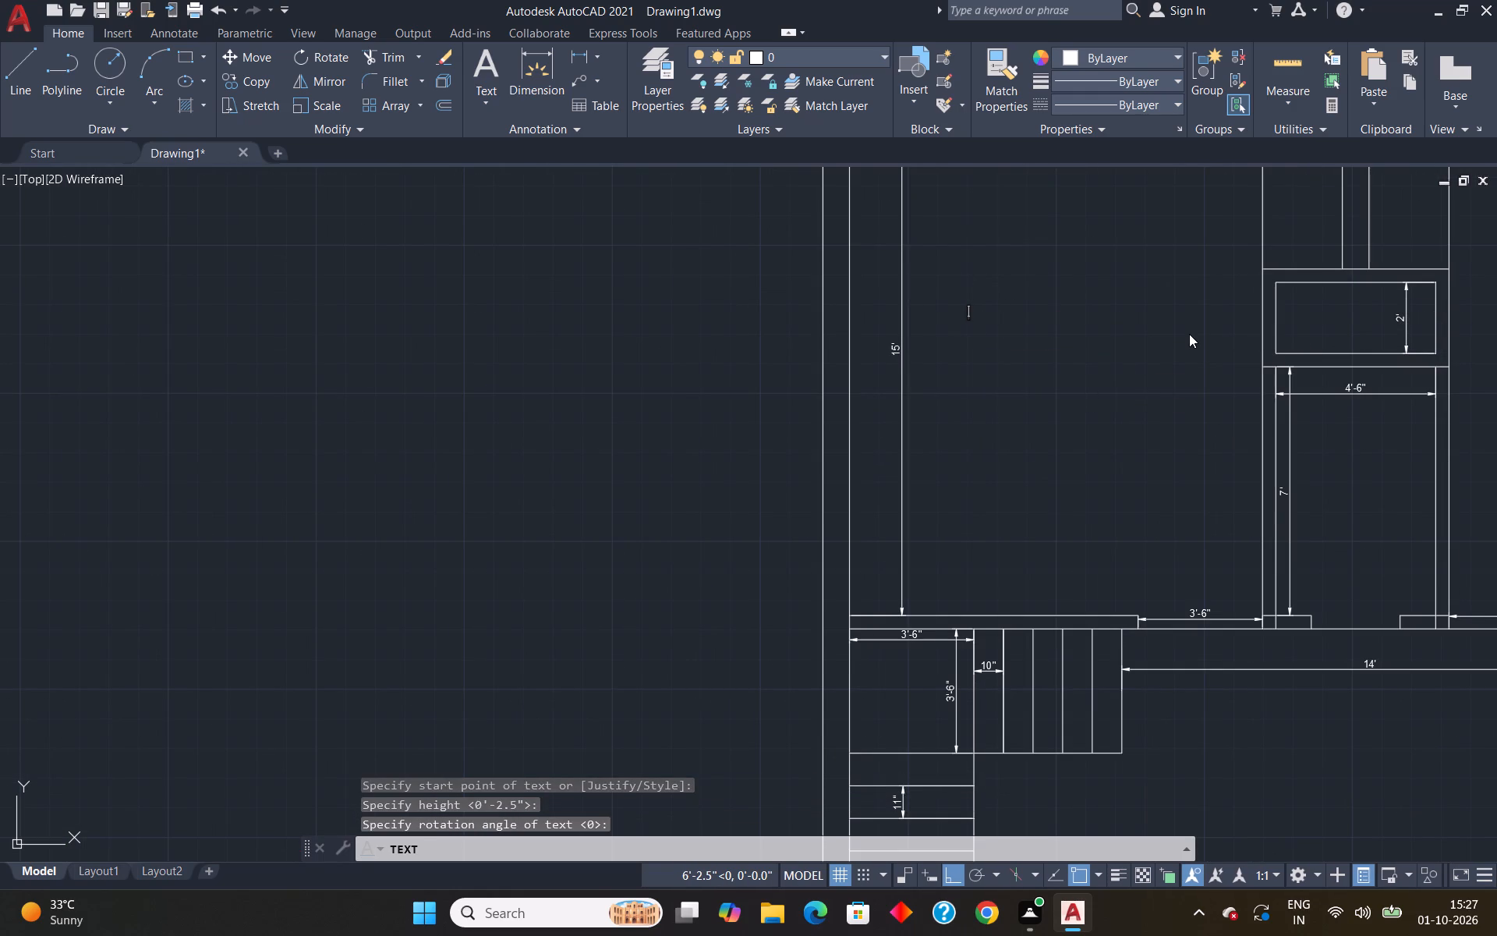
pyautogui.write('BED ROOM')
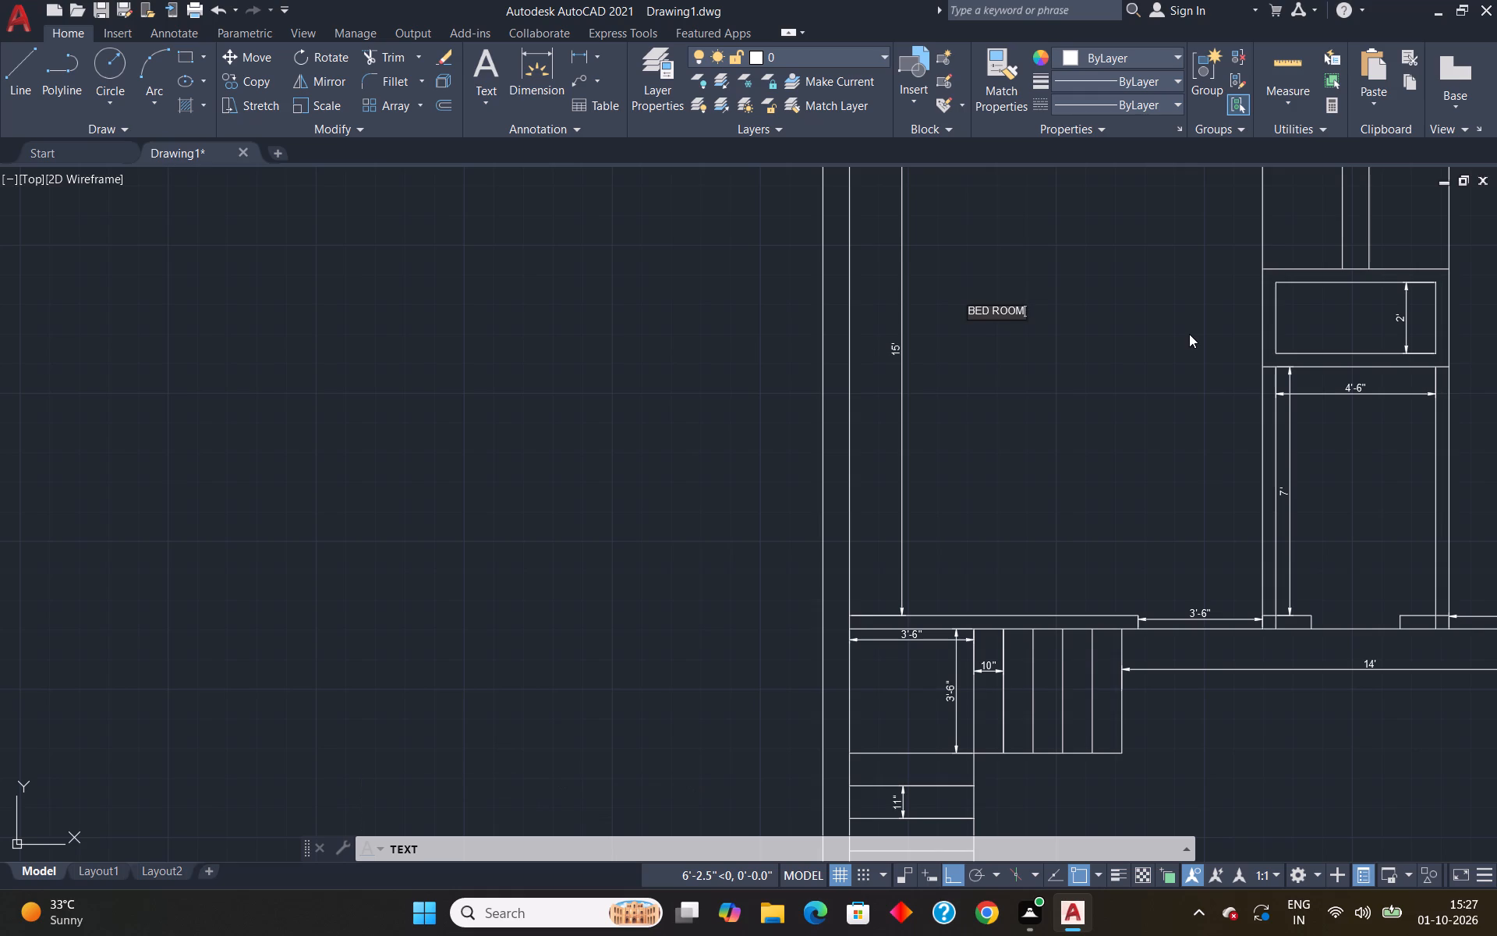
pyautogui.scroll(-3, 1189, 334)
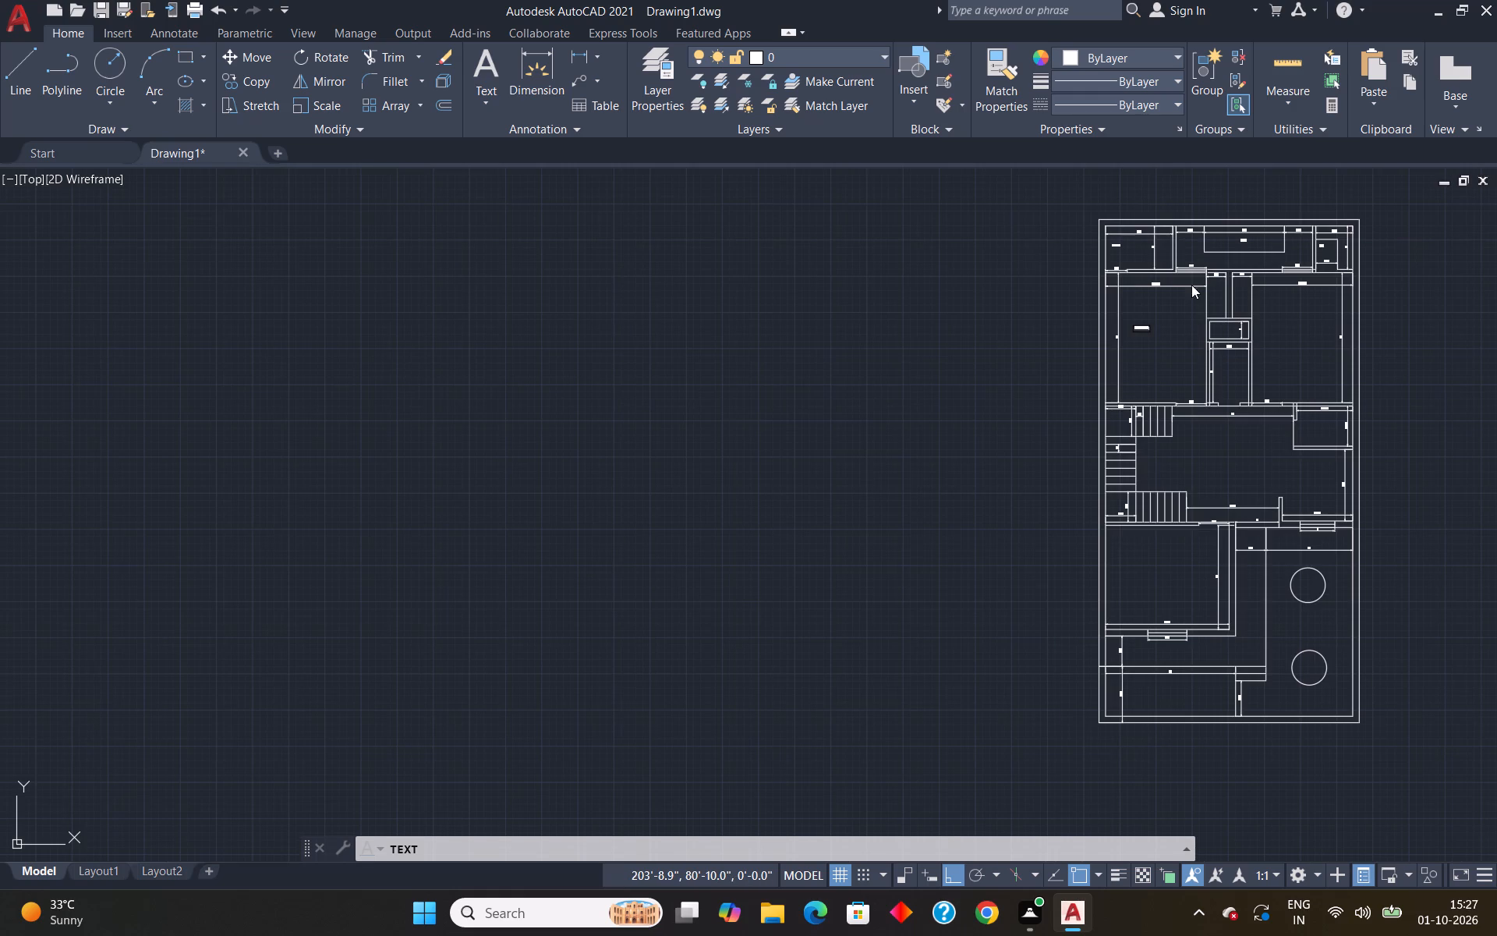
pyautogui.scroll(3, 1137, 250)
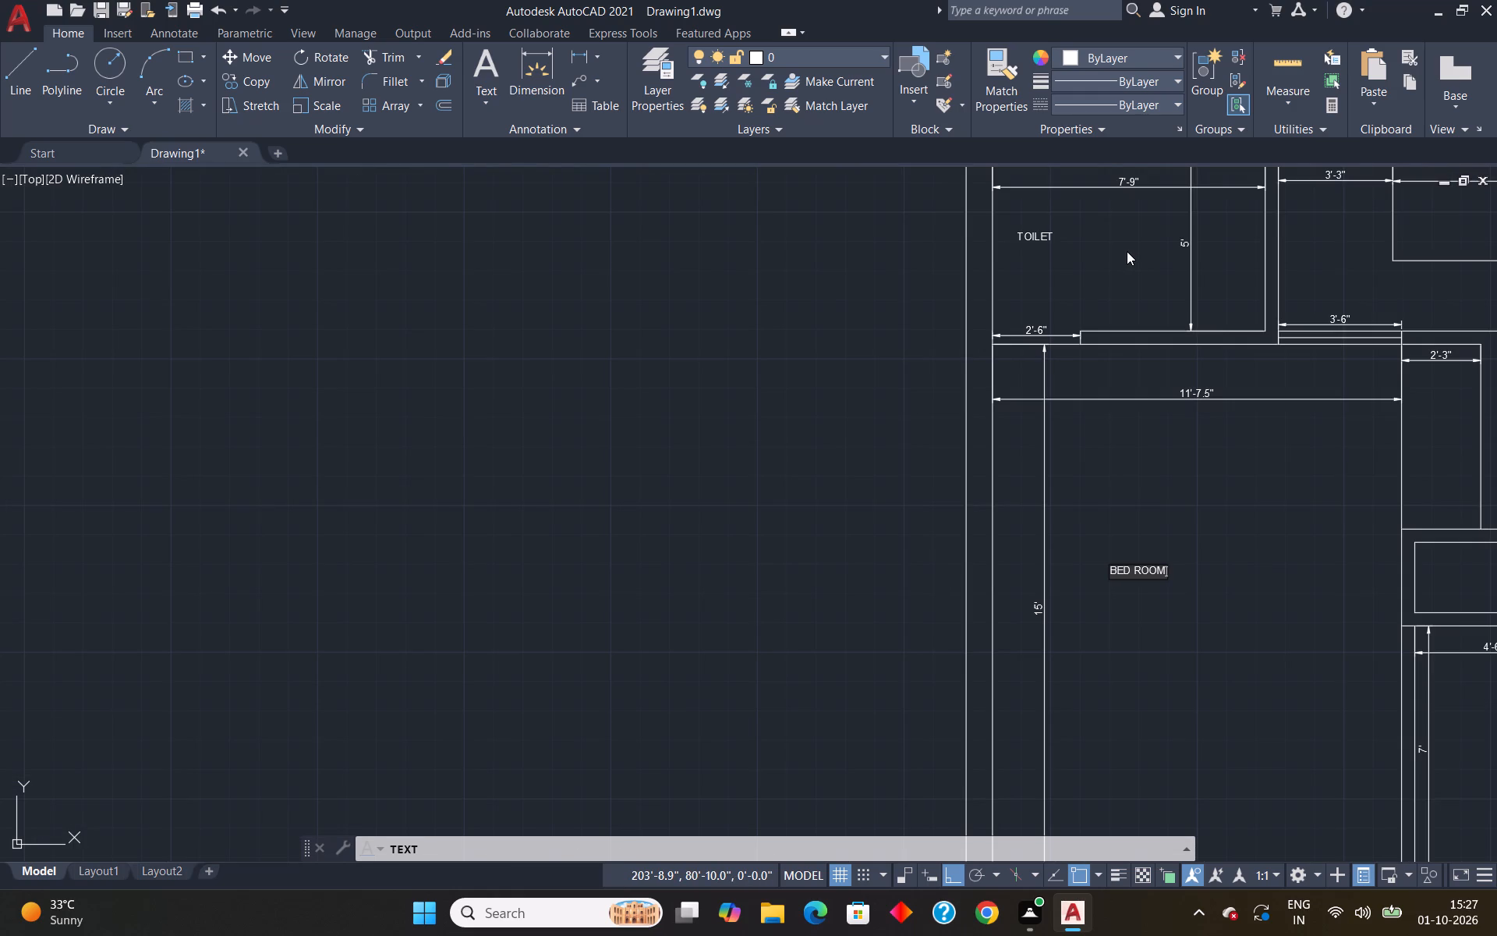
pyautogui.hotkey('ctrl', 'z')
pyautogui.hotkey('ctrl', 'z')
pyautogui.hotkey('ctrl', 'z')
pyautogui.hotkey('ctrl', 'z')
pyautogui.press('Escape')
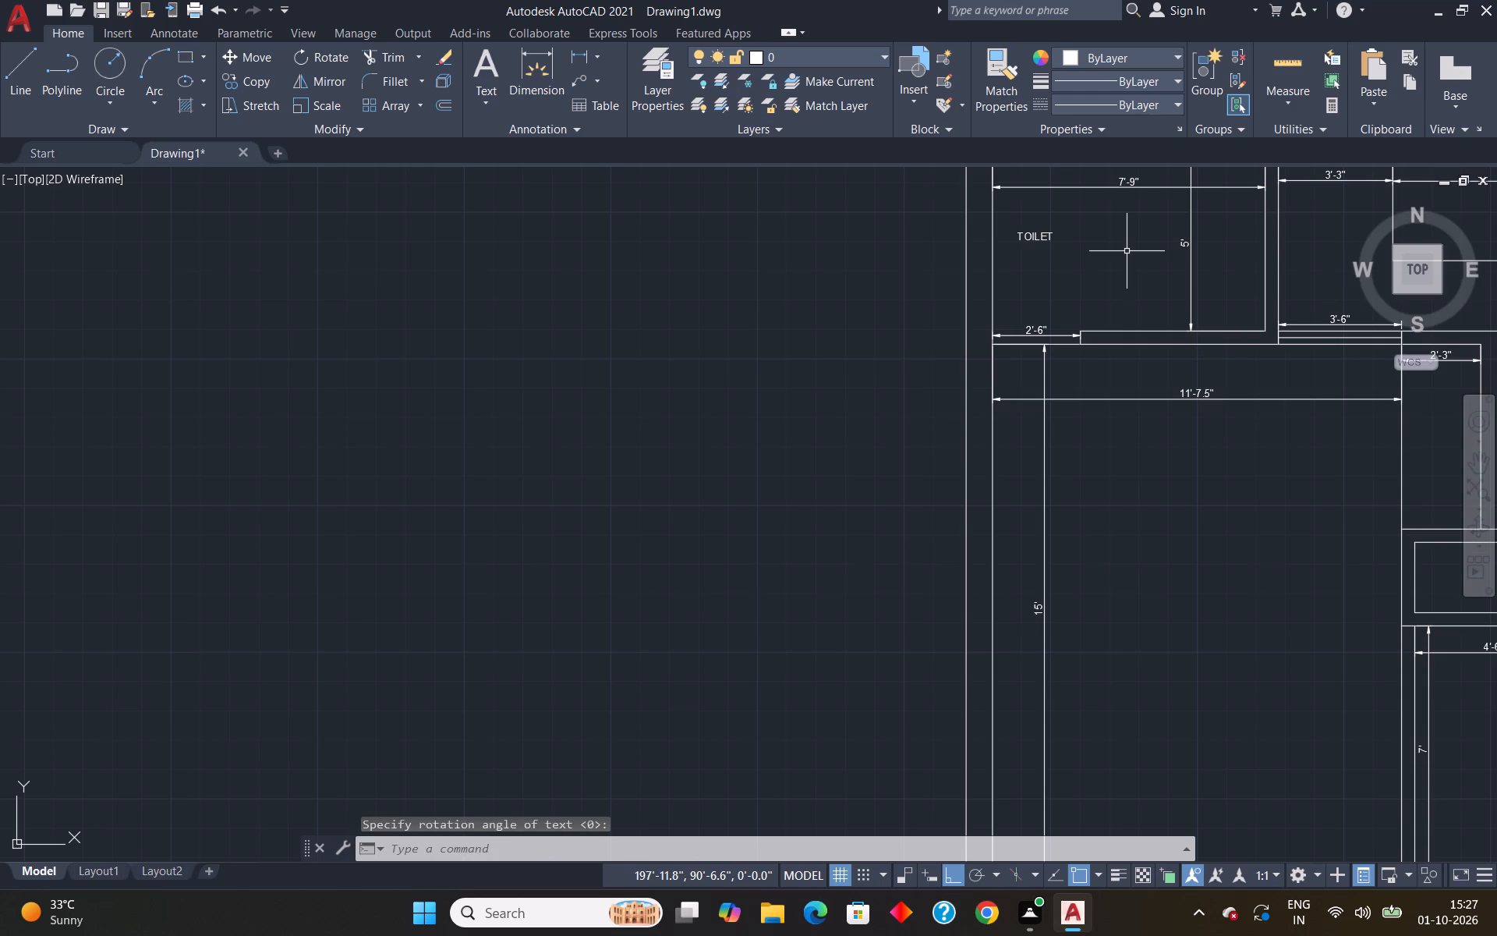
# Undo the small WIC, JAAL and TOILET labels in the top row of rooms.
pyautogui.hotkey('ctrl', 'z')
pyautogui.hotkey('ctrl', 'z')
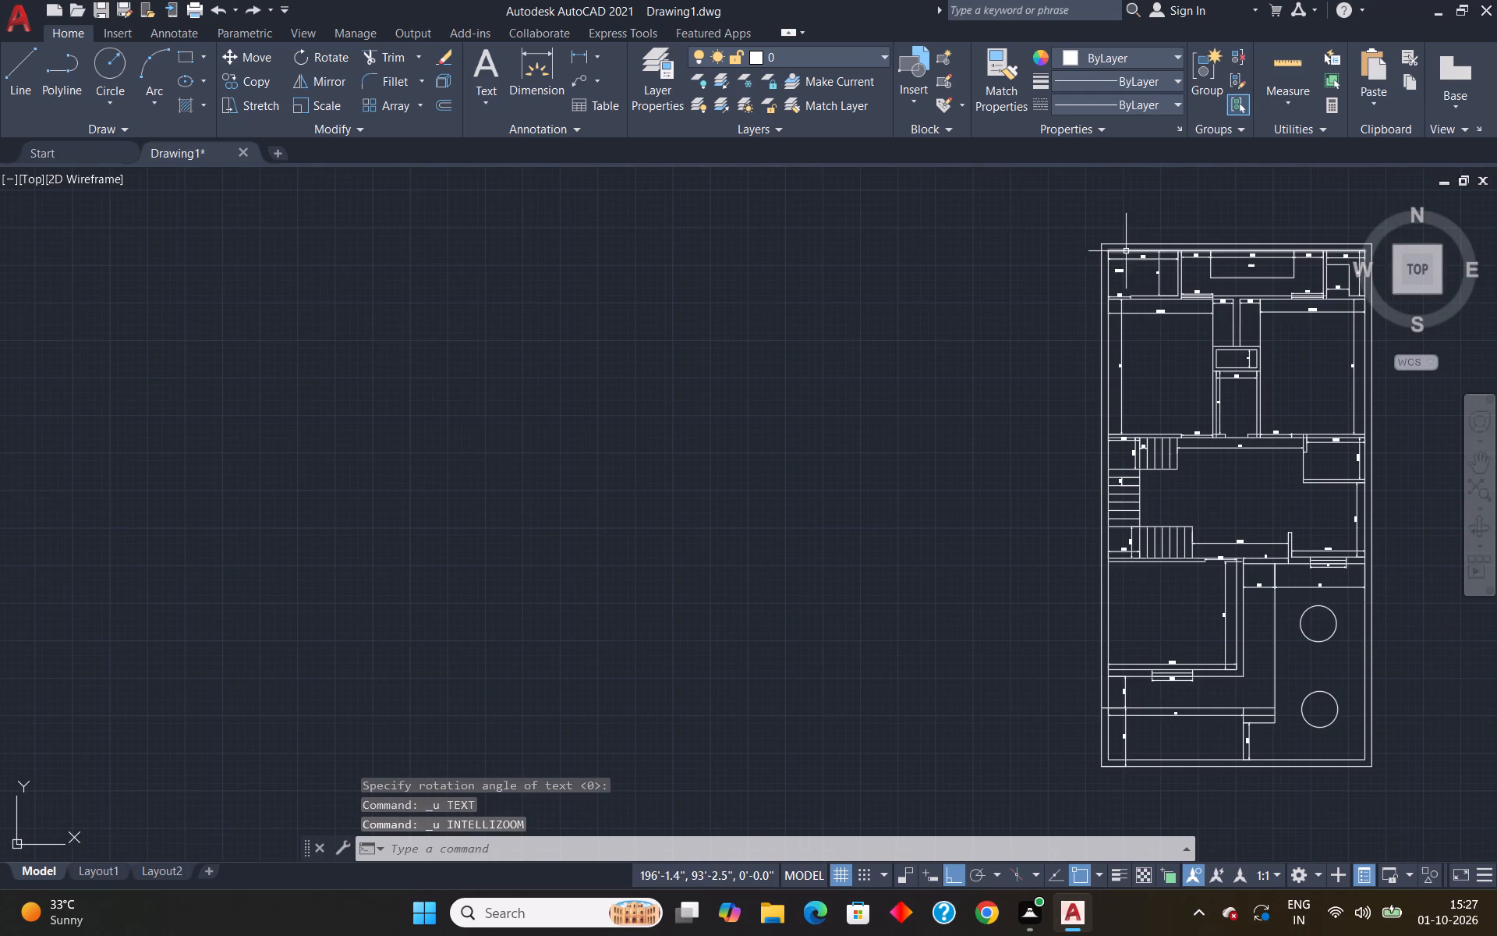
pyautogui.hotkey('ctrl', 'z')
pyautogui.hotkey('ctrl', 'z')
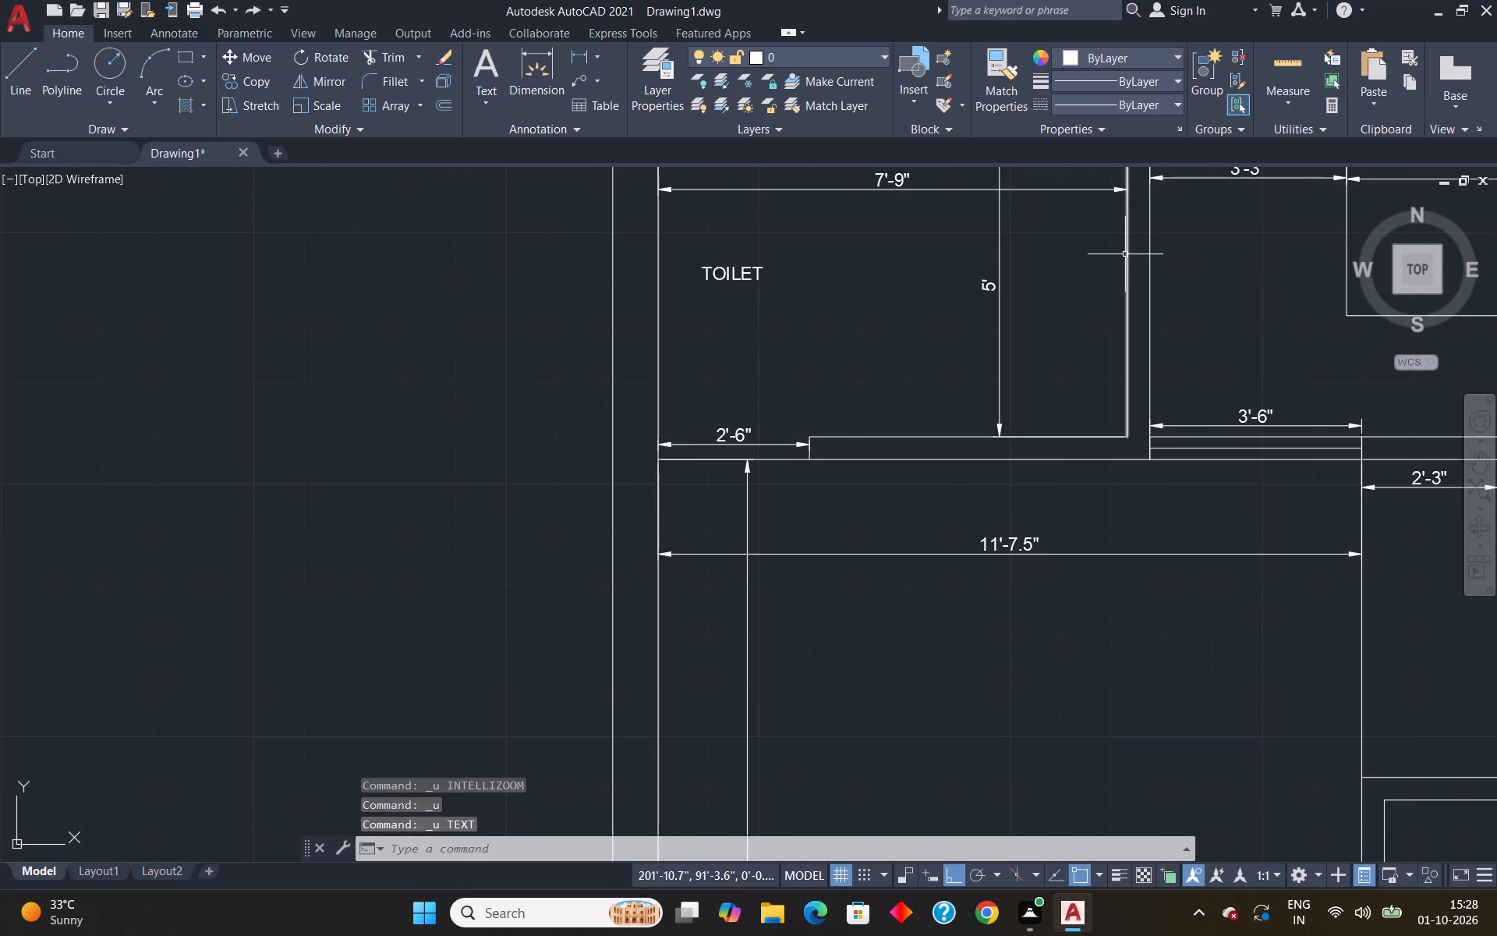
pyautogui.hotkey('ctrl', 'z')
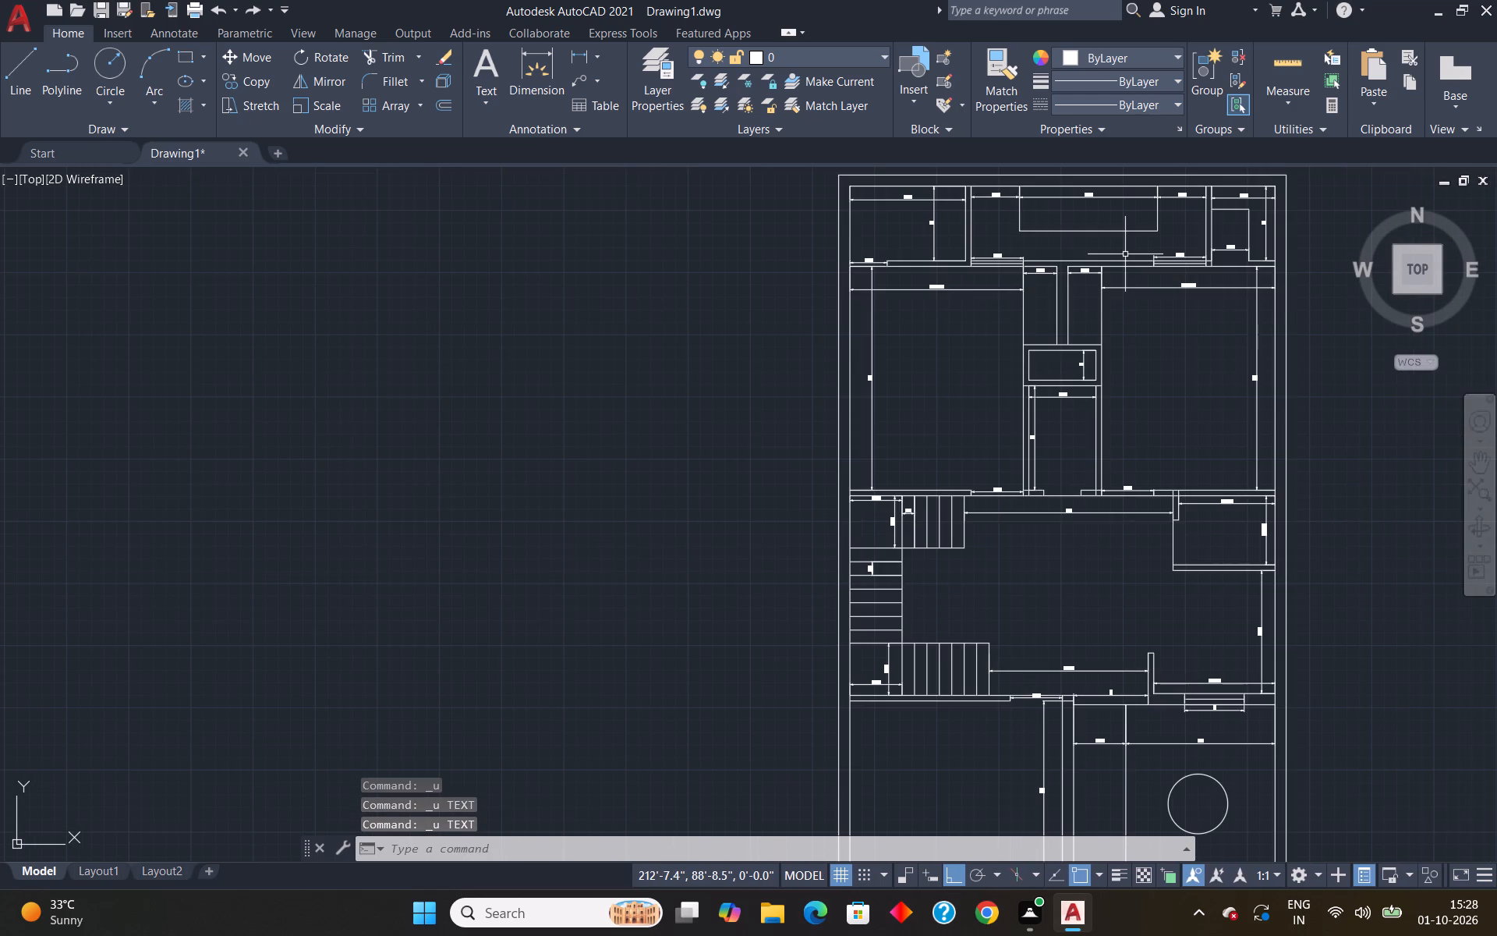
pyautogui.hotkey('ctrl', 'z')
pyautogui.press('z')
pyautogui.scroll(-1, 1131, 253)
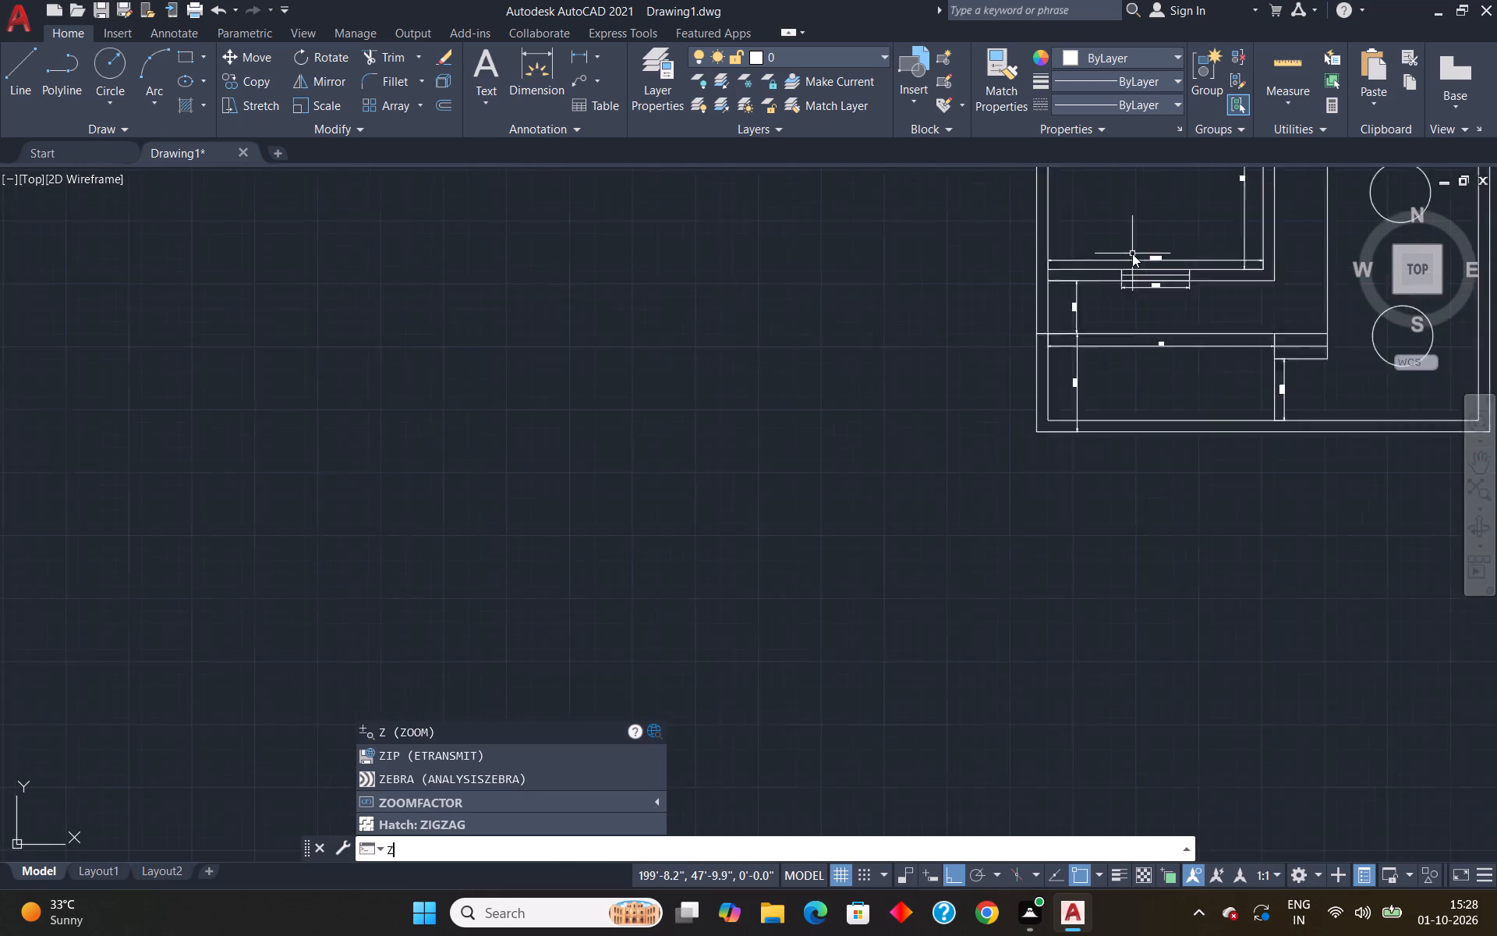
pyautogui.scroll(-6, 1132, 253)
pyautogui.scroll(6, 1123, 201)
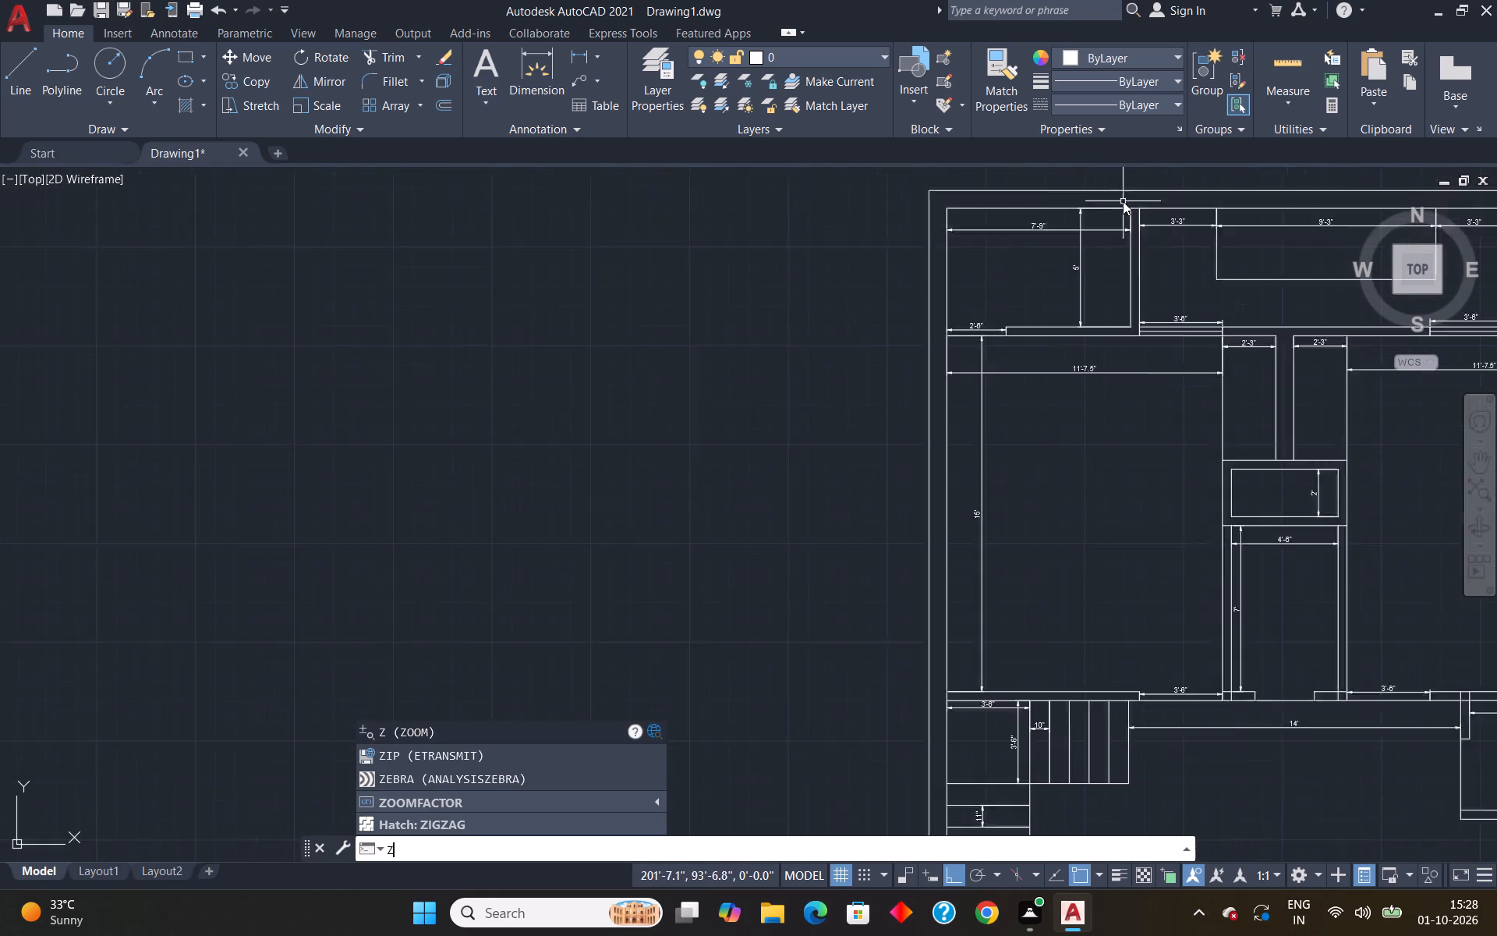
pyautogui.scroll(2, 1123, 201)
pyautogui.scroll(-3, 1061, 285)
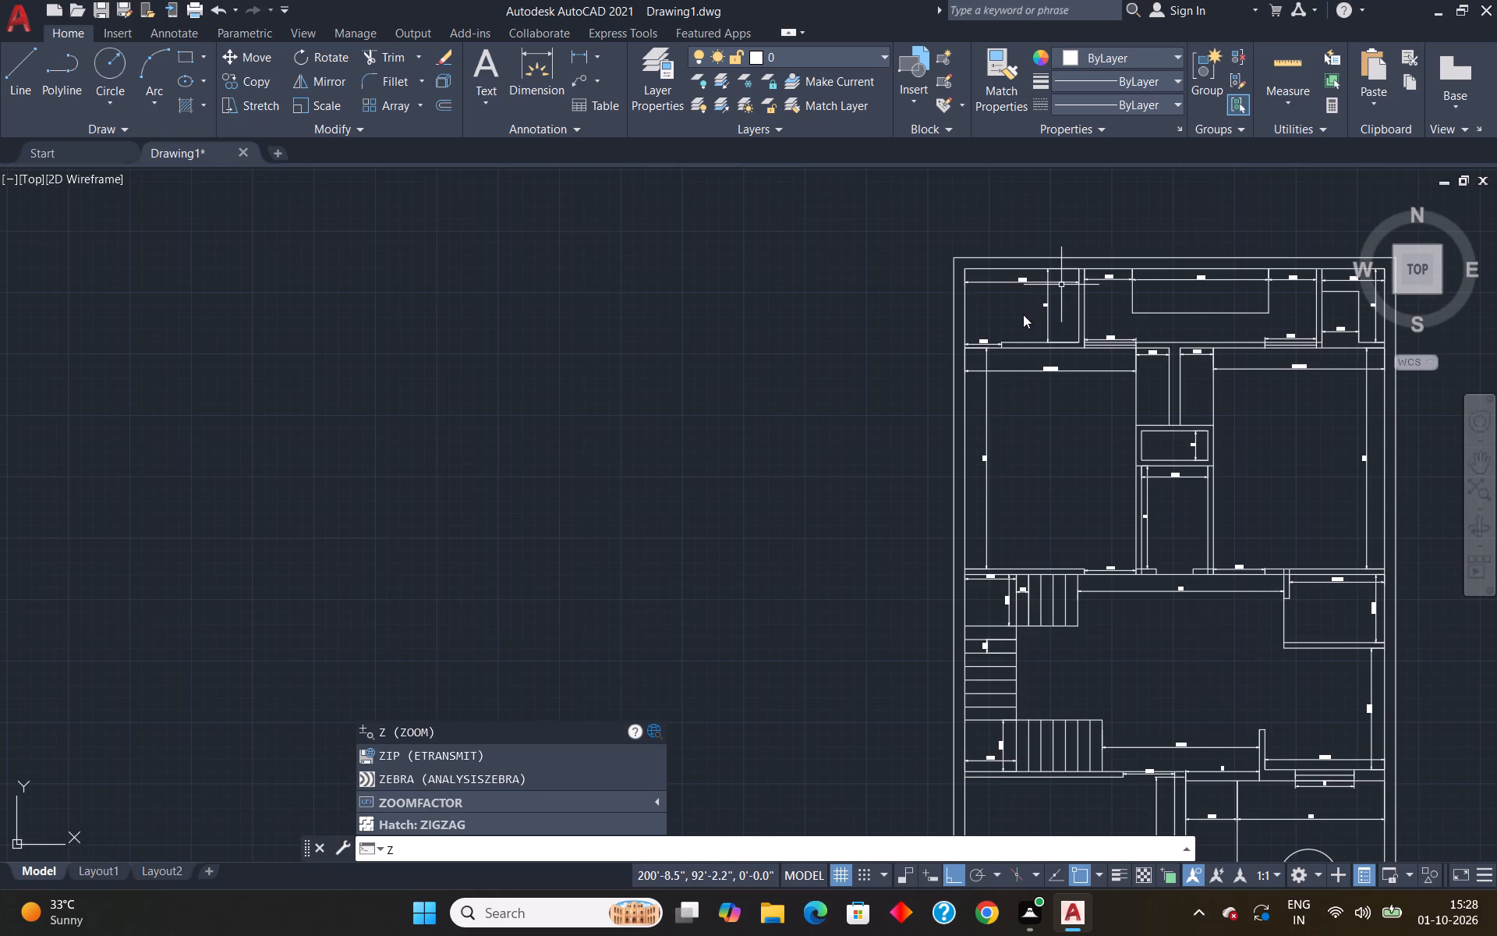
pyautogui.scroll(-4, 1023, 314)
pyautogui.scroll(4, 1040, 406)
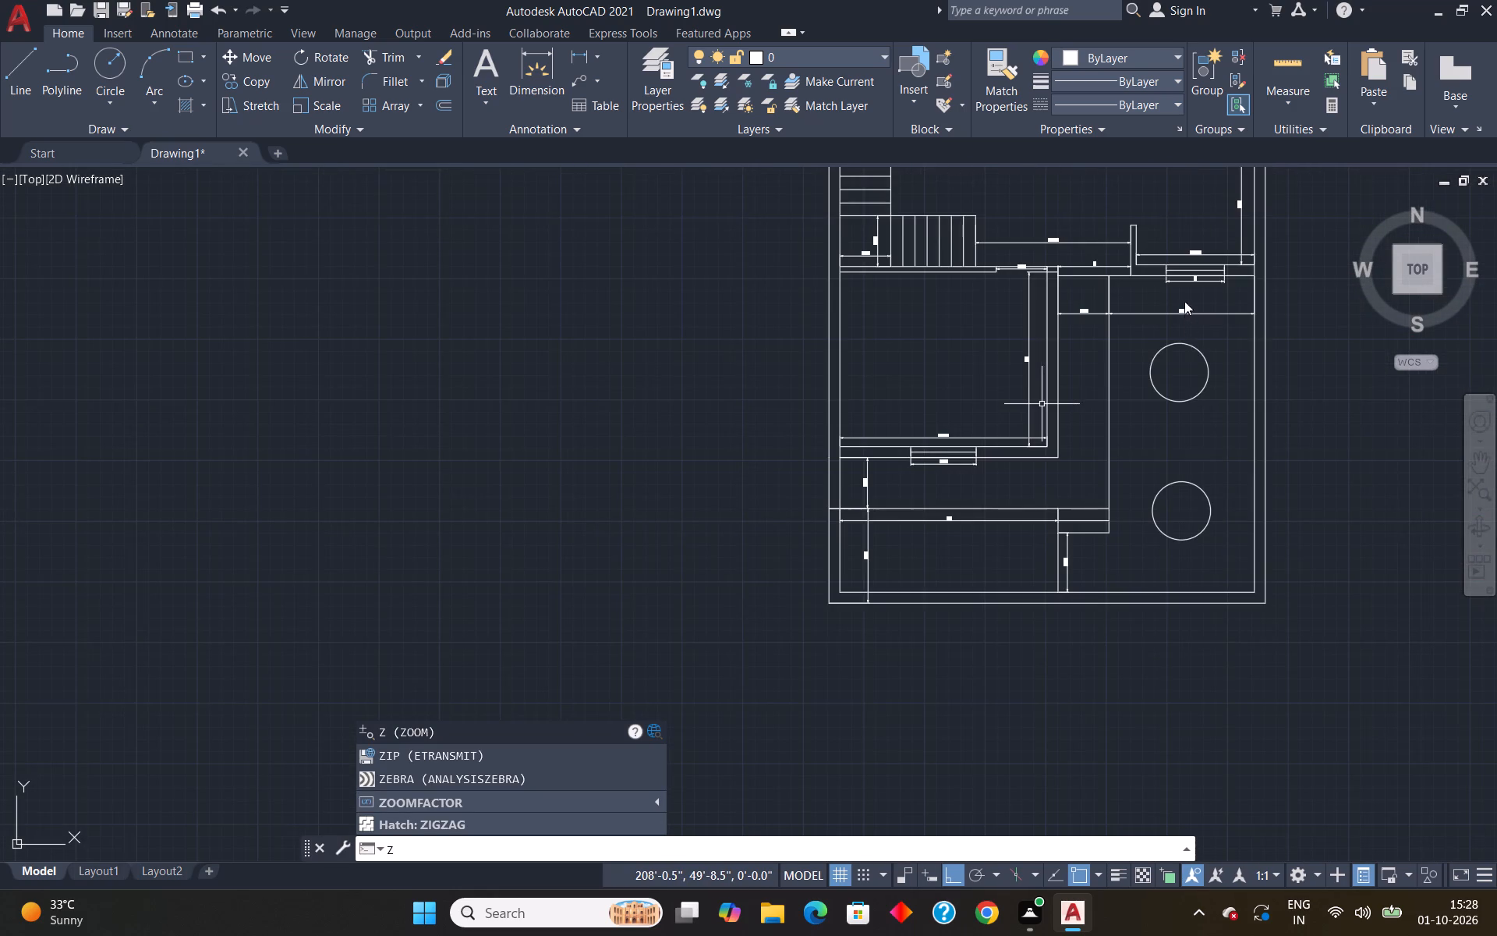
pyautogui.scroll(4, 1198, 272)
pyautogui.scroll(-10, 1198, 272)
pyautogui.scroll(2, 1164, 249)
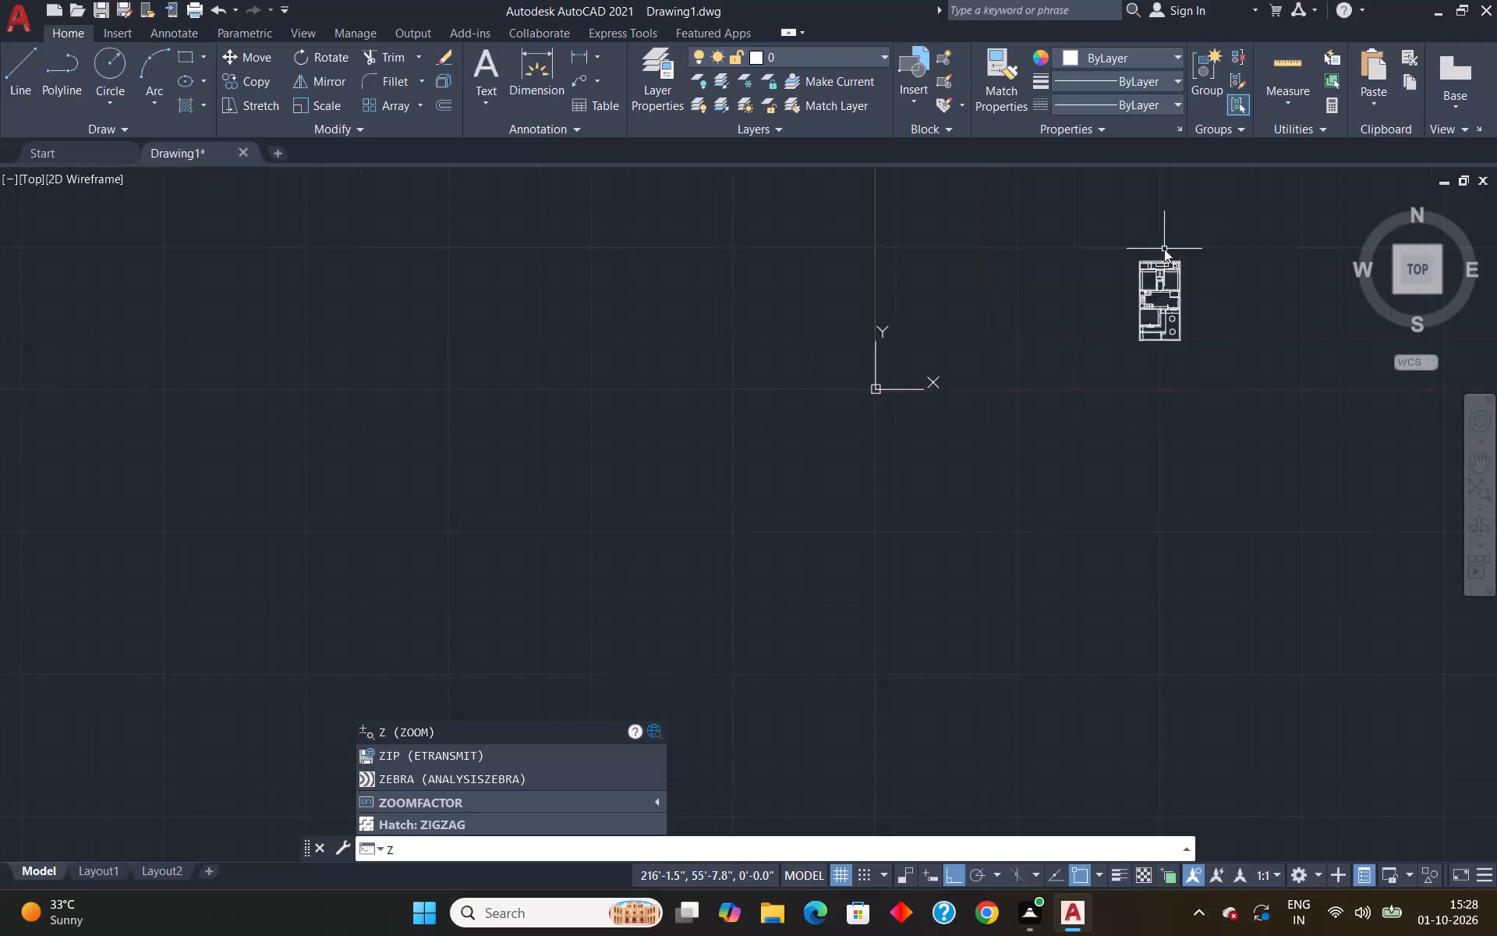
# Add the single-line text TOILET inside the 7'-9" by 5' room, with 6" text height and 0 rotation.
pyautogui.scroll(2, 1164, 249)
pyautogui.scroll(6, 1091, 327)
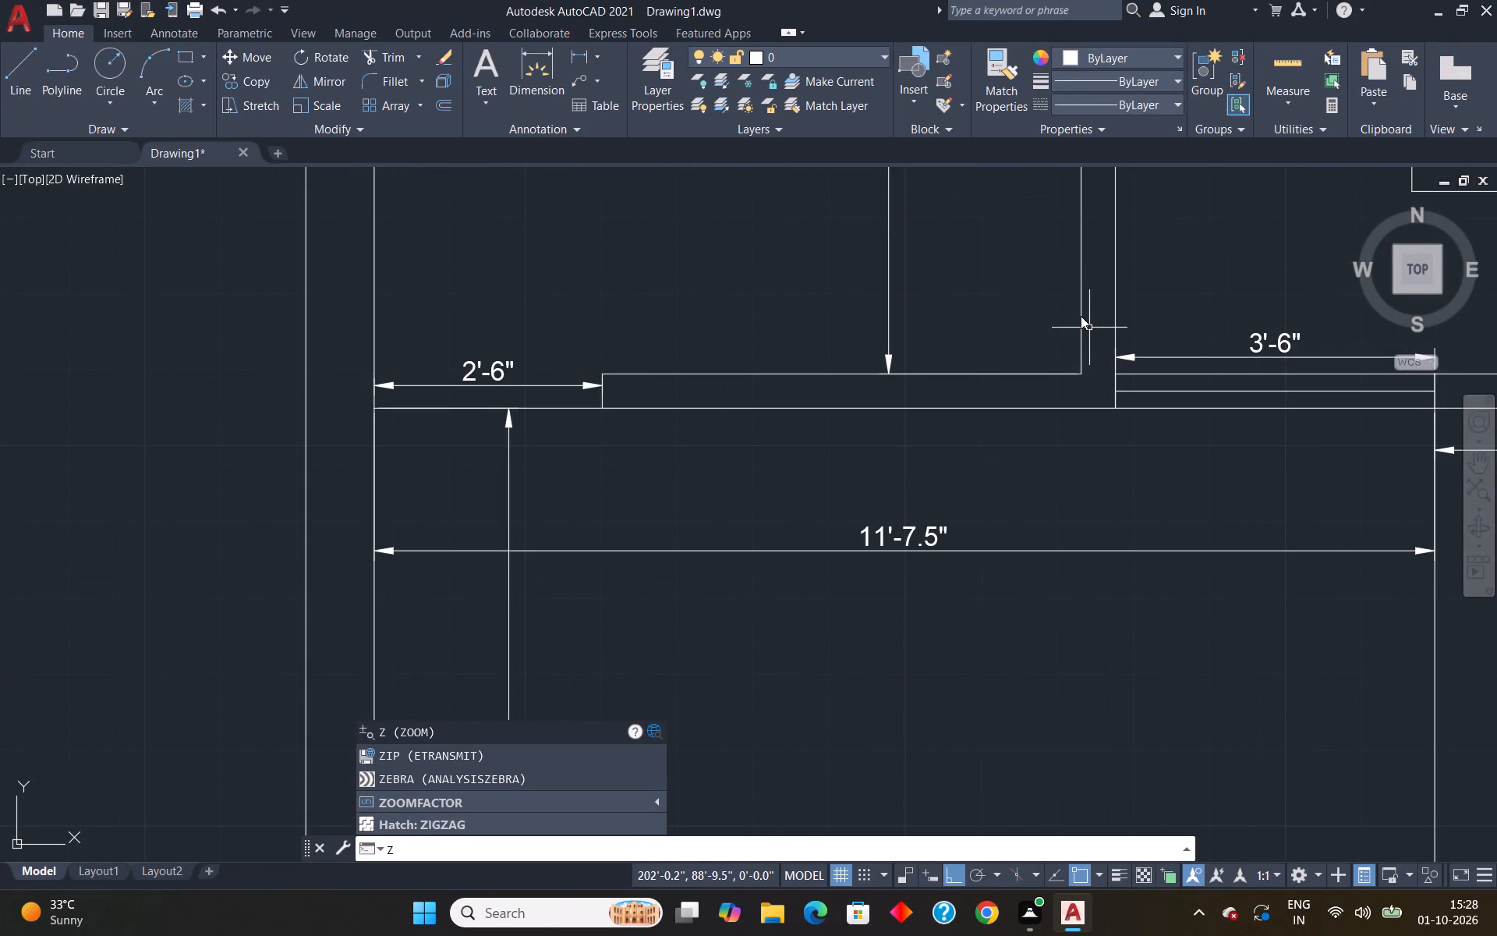
pyautogui.write('DT')
pyautogui.press('Return')
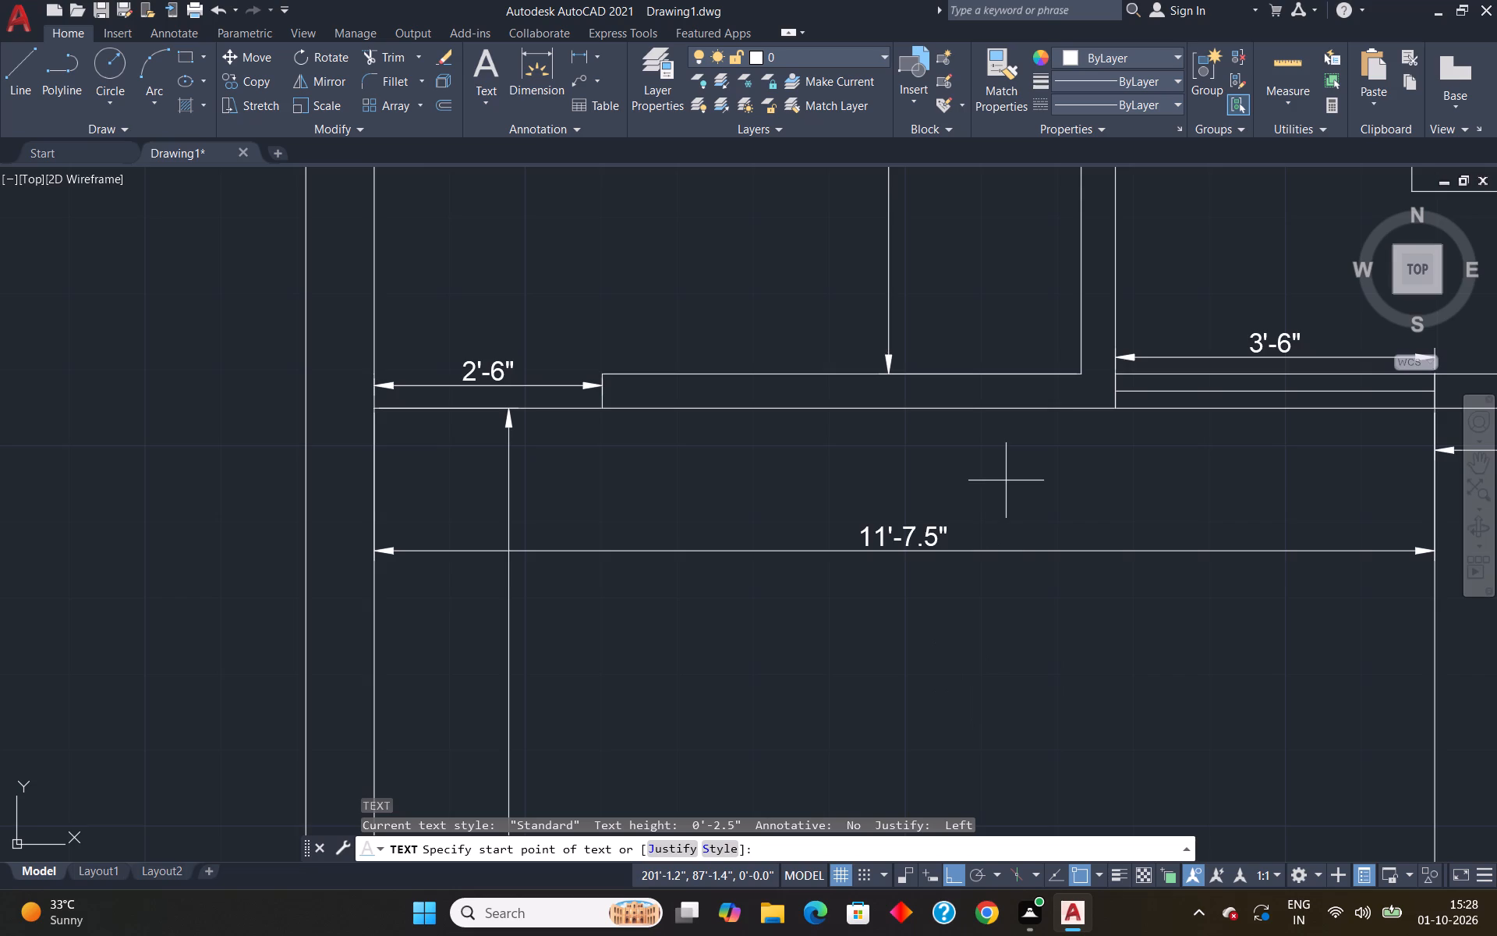
pyautogui.scroll(-4, 1089, 537)
pyautogui.scroll(3, 1027, 484)
pyautogui.click(872, 459)
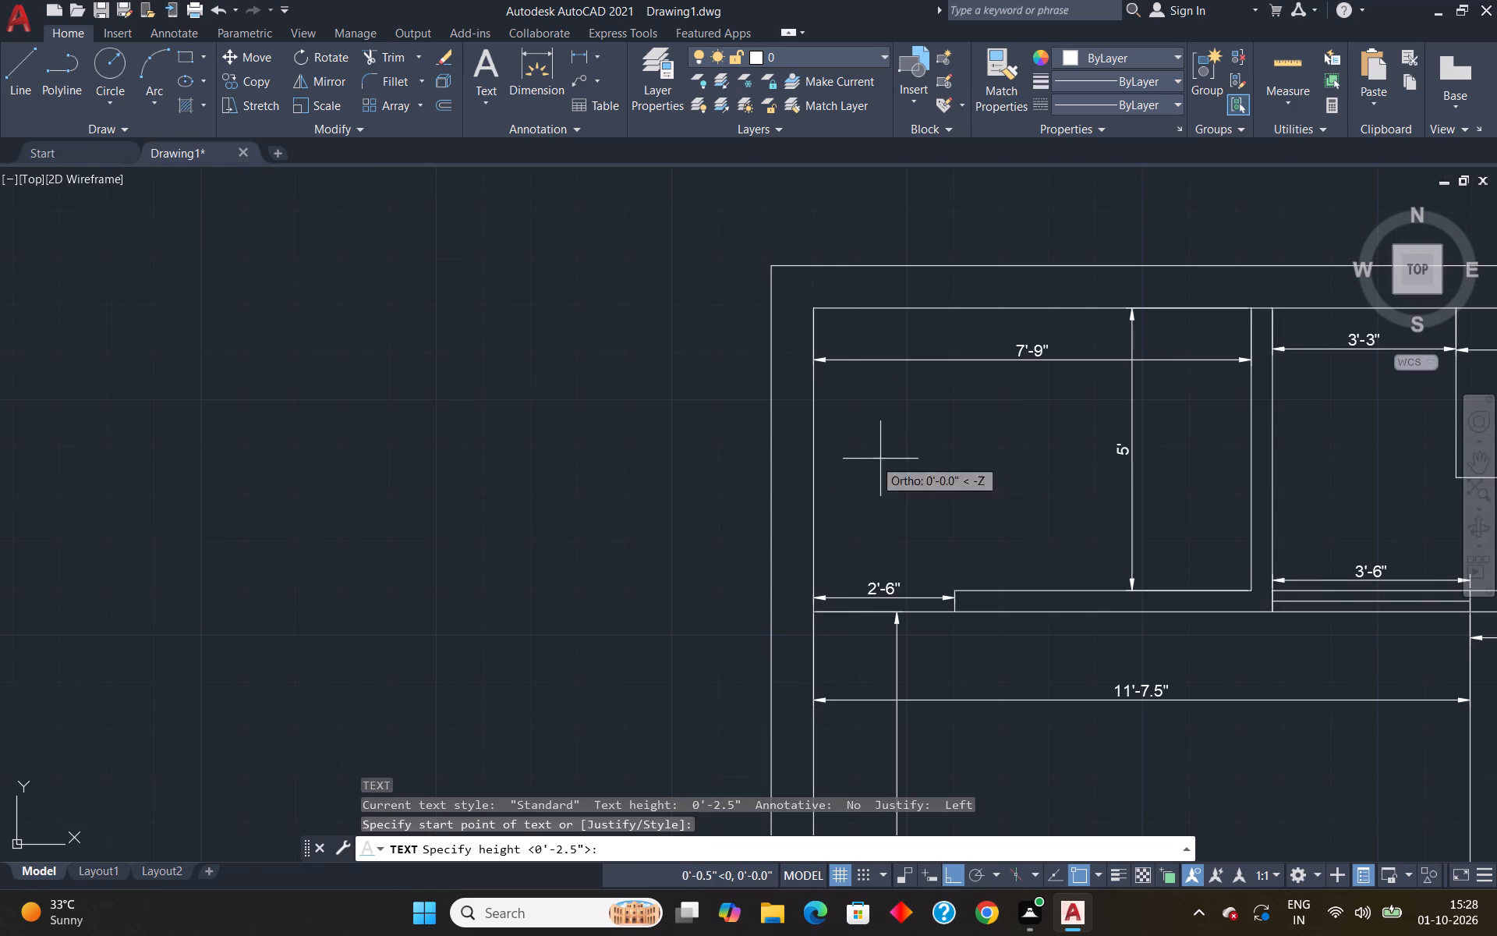
pyautogui.write('6"')
pyautogui.press('Return')
pyautogui.press('Return')
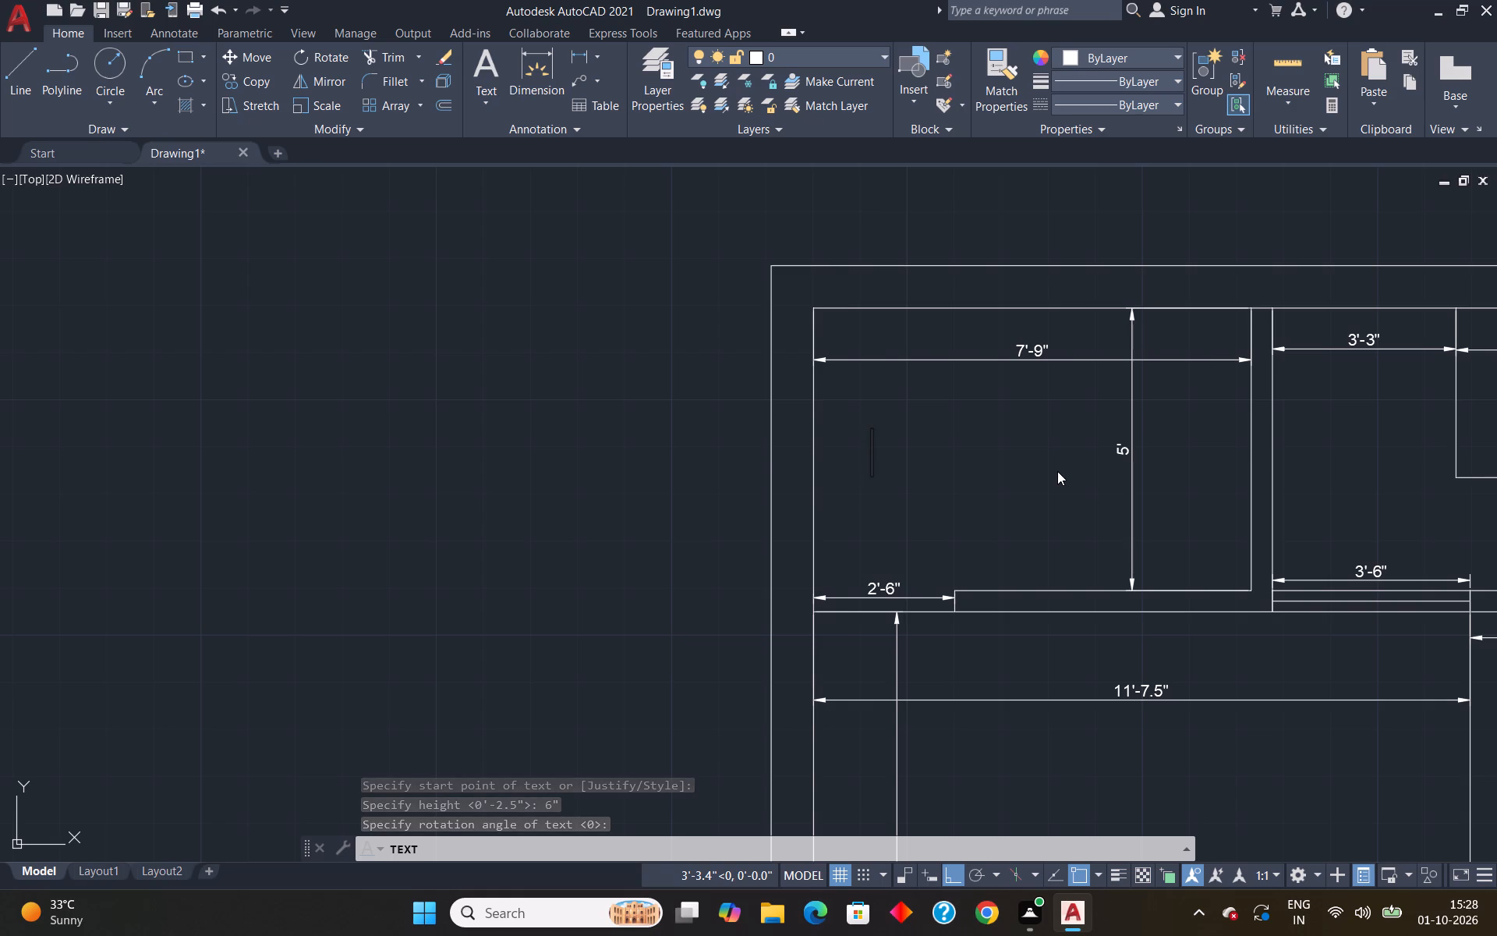
pyautogui.write('TOILET')
pyautogui.press('Return')
pyautogui.press('Return')
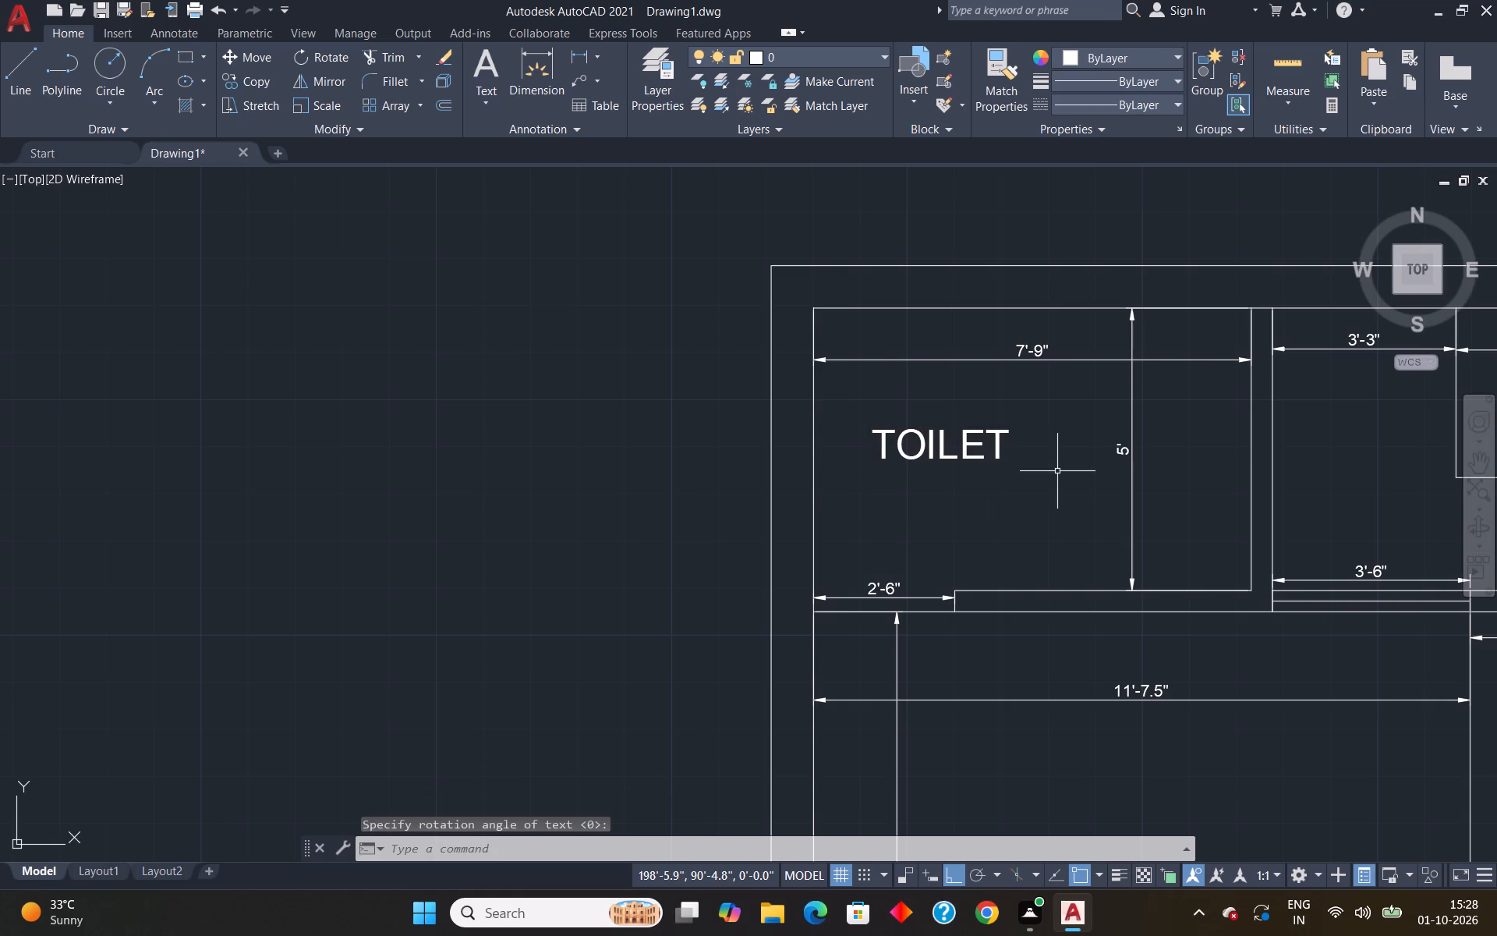
# Add the single-line text JAAL inside the 9'-3" wide rectangle, with 6" text height and 0 rotation.
pyautogui.scroll(-3, 1057, 471)
pyautogui.press('space')
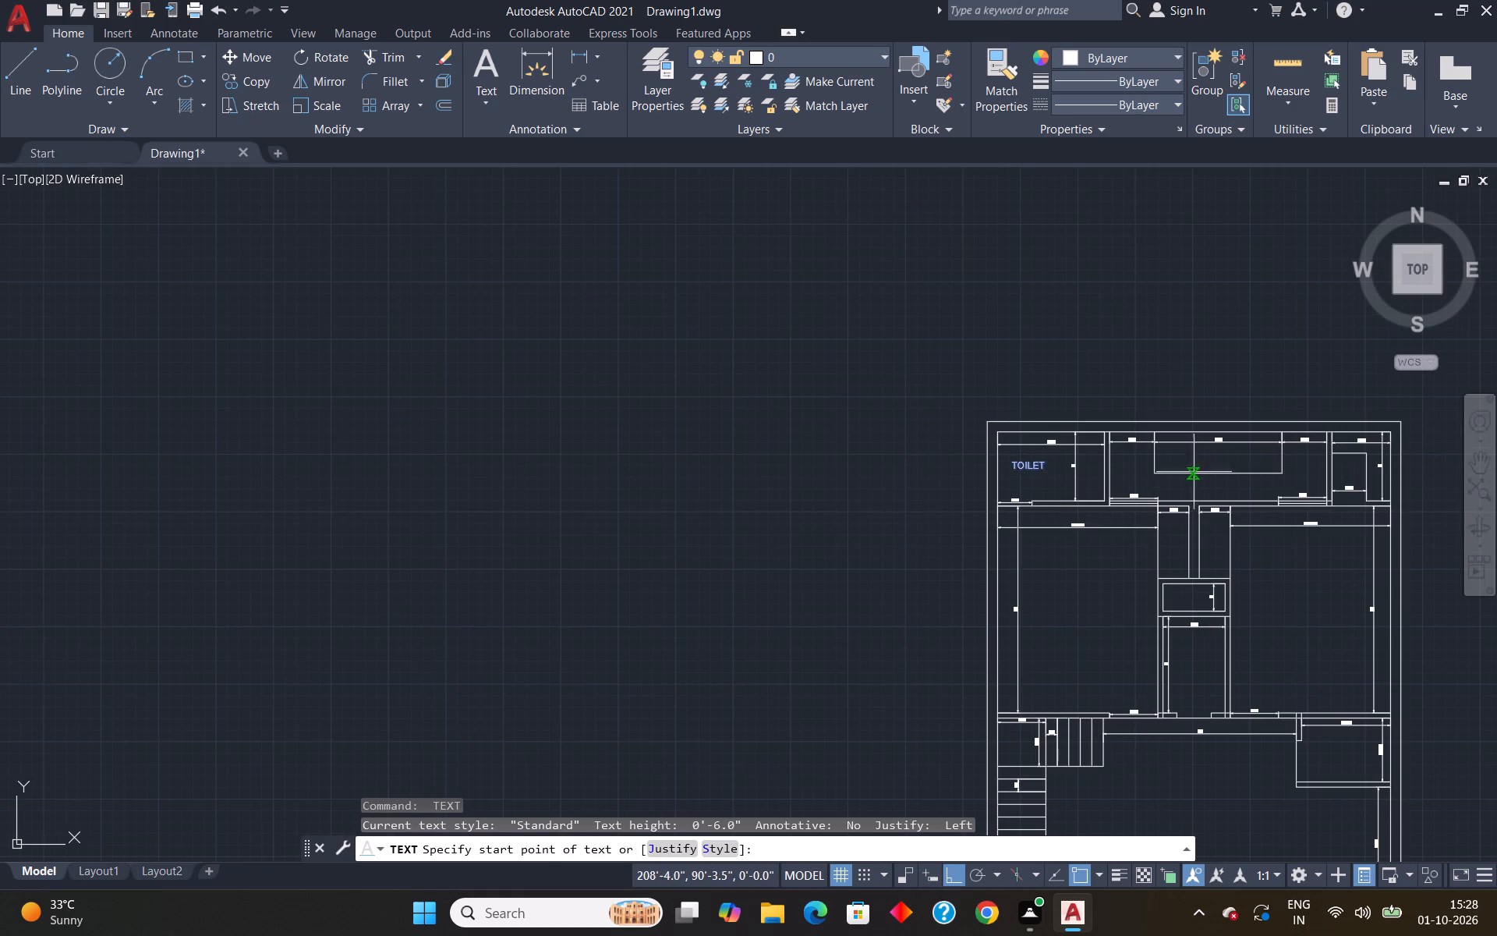
pyautogui.scroll(3, 1188, 456)
pyautogui.click(1172, 461)
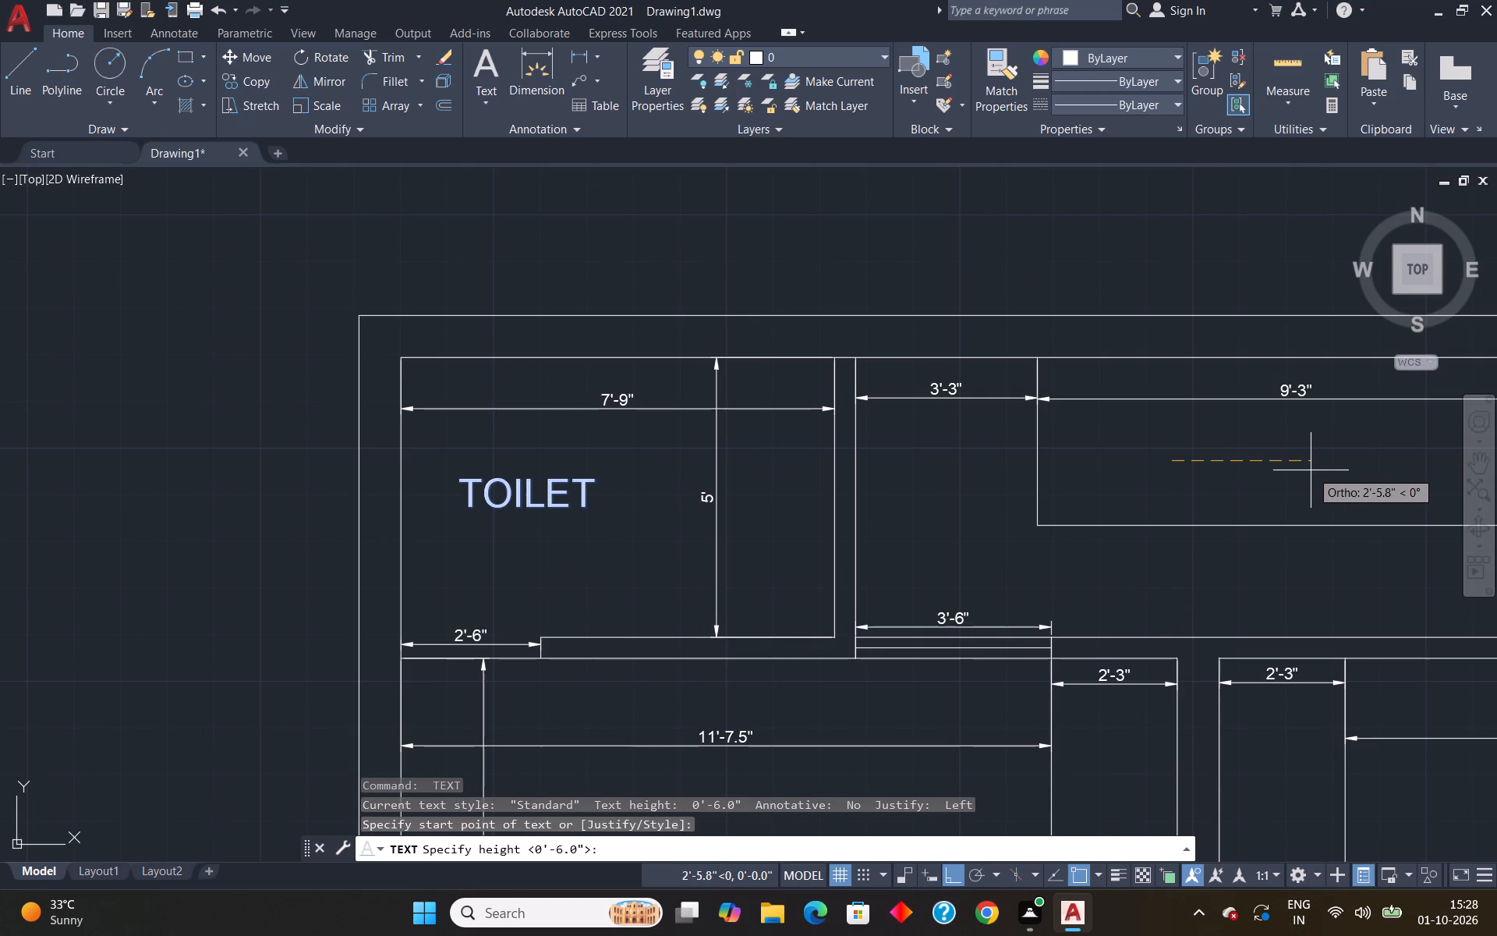
pyautogui.press('Return')
pyautogui.press('Return')
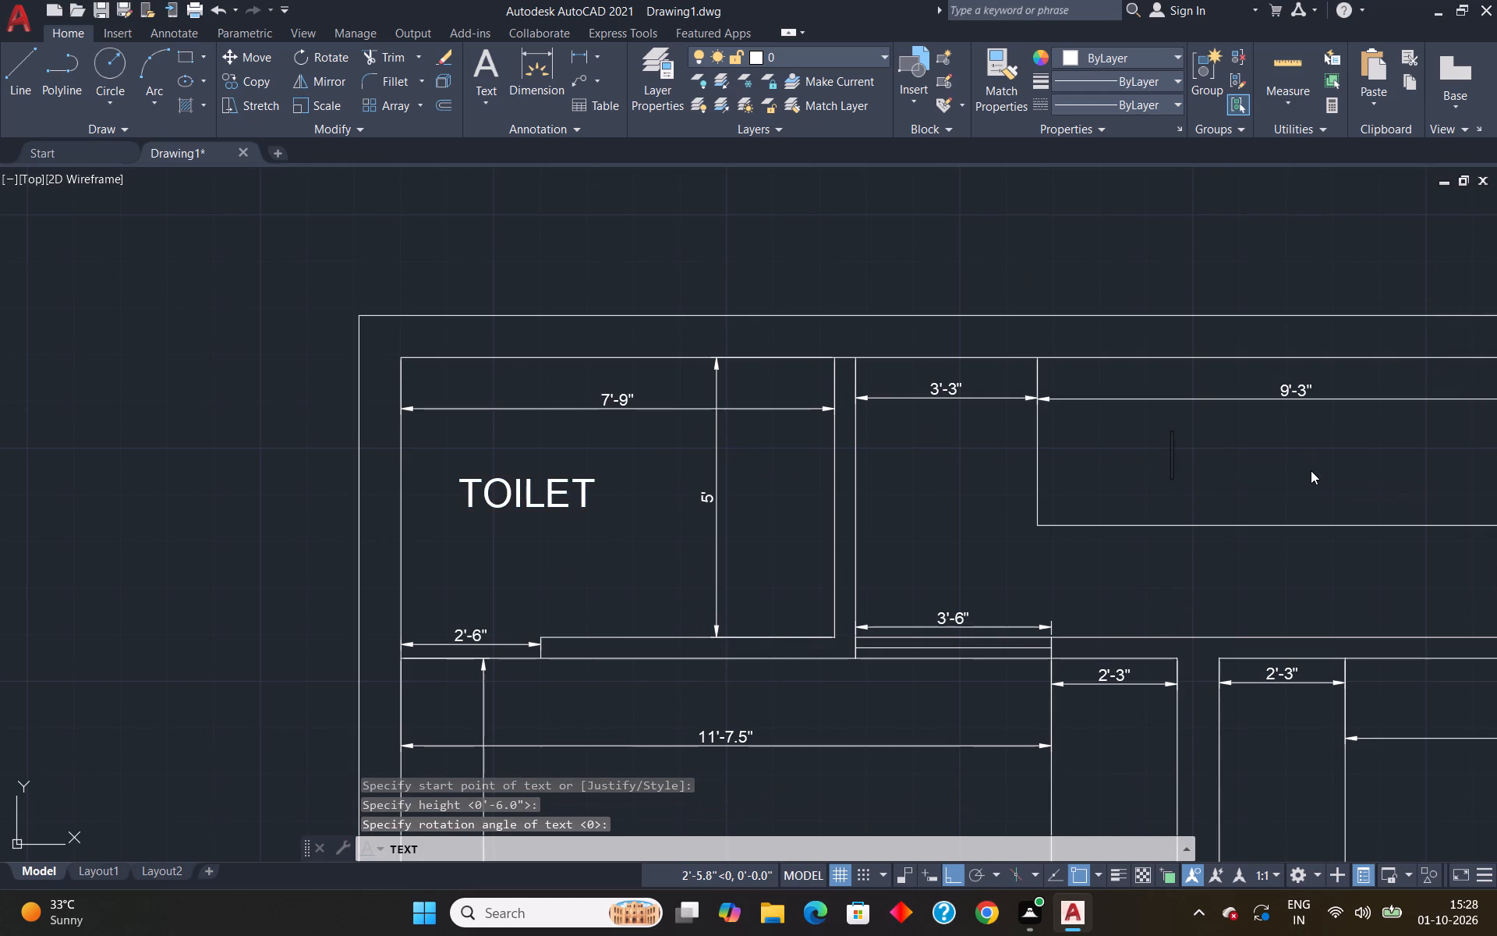
pyautogui.write('JAAL')
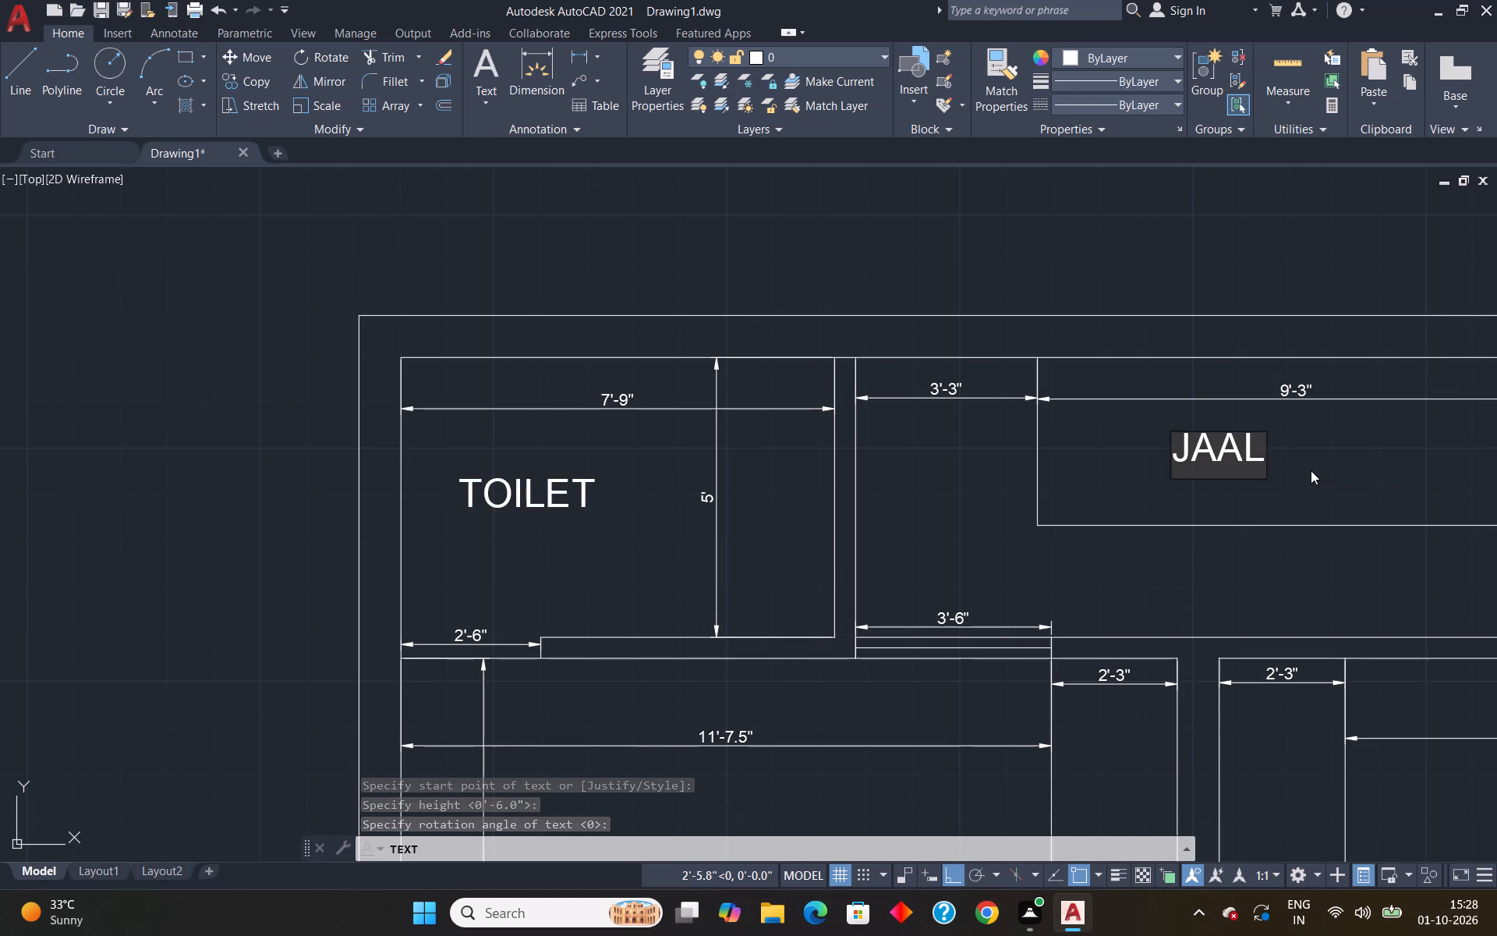
pyautogui.doubleClick(1311, 470)
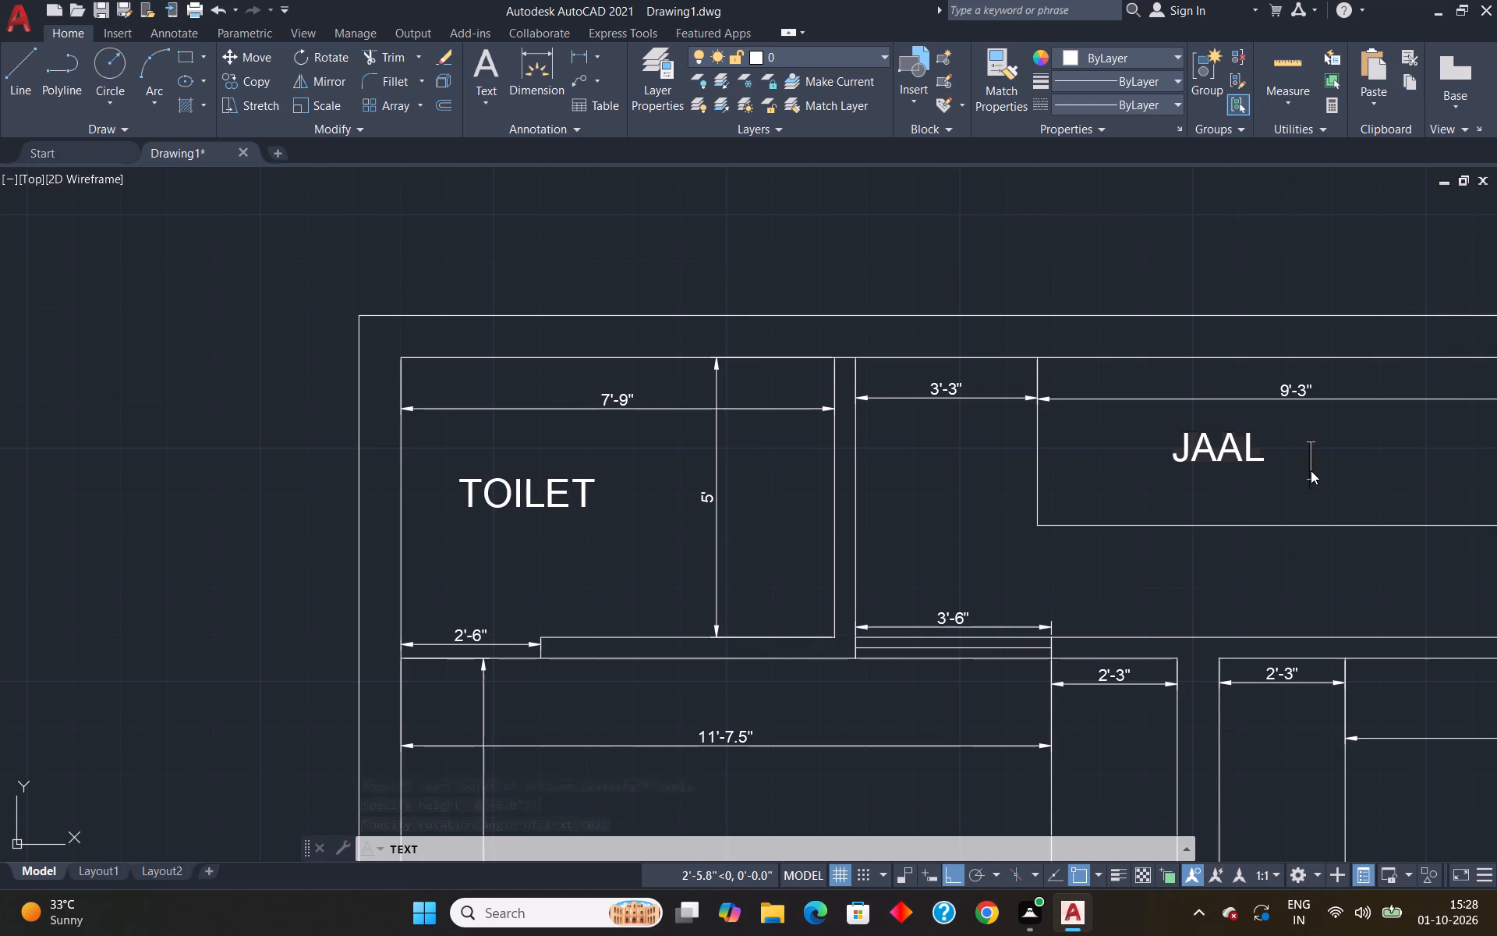
pyautogui.scroll(-4, 1311, 470)
pyautogui.scroll(3, 1384, 492)
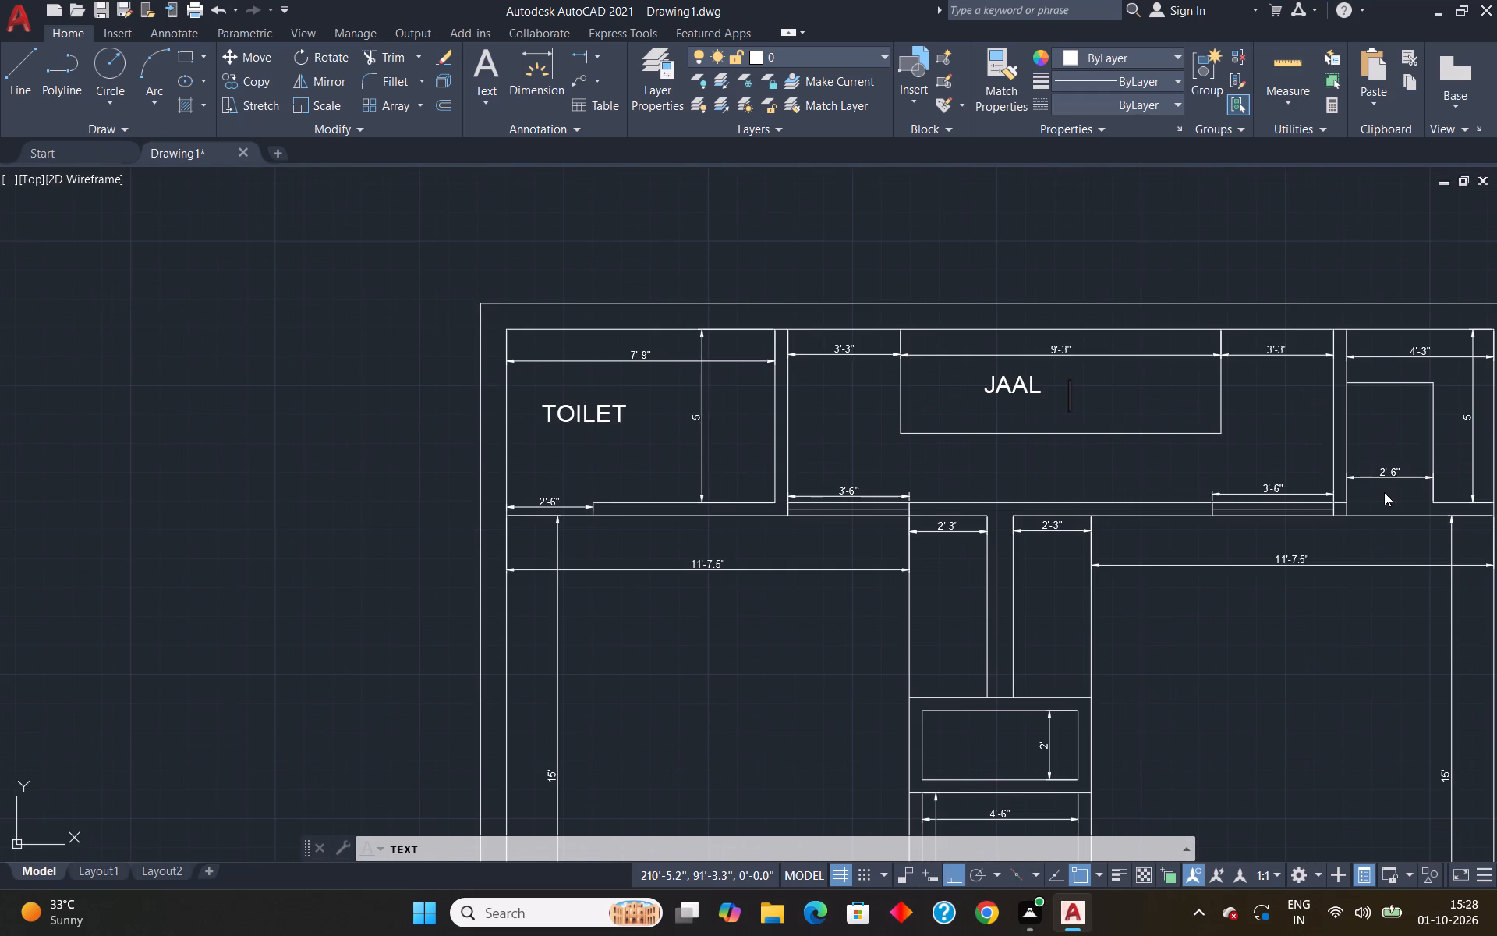
# End the single-line text entry, keeping the JAAL label in the 9'-3" wide rectangle.
pyautogui.press('Escape')
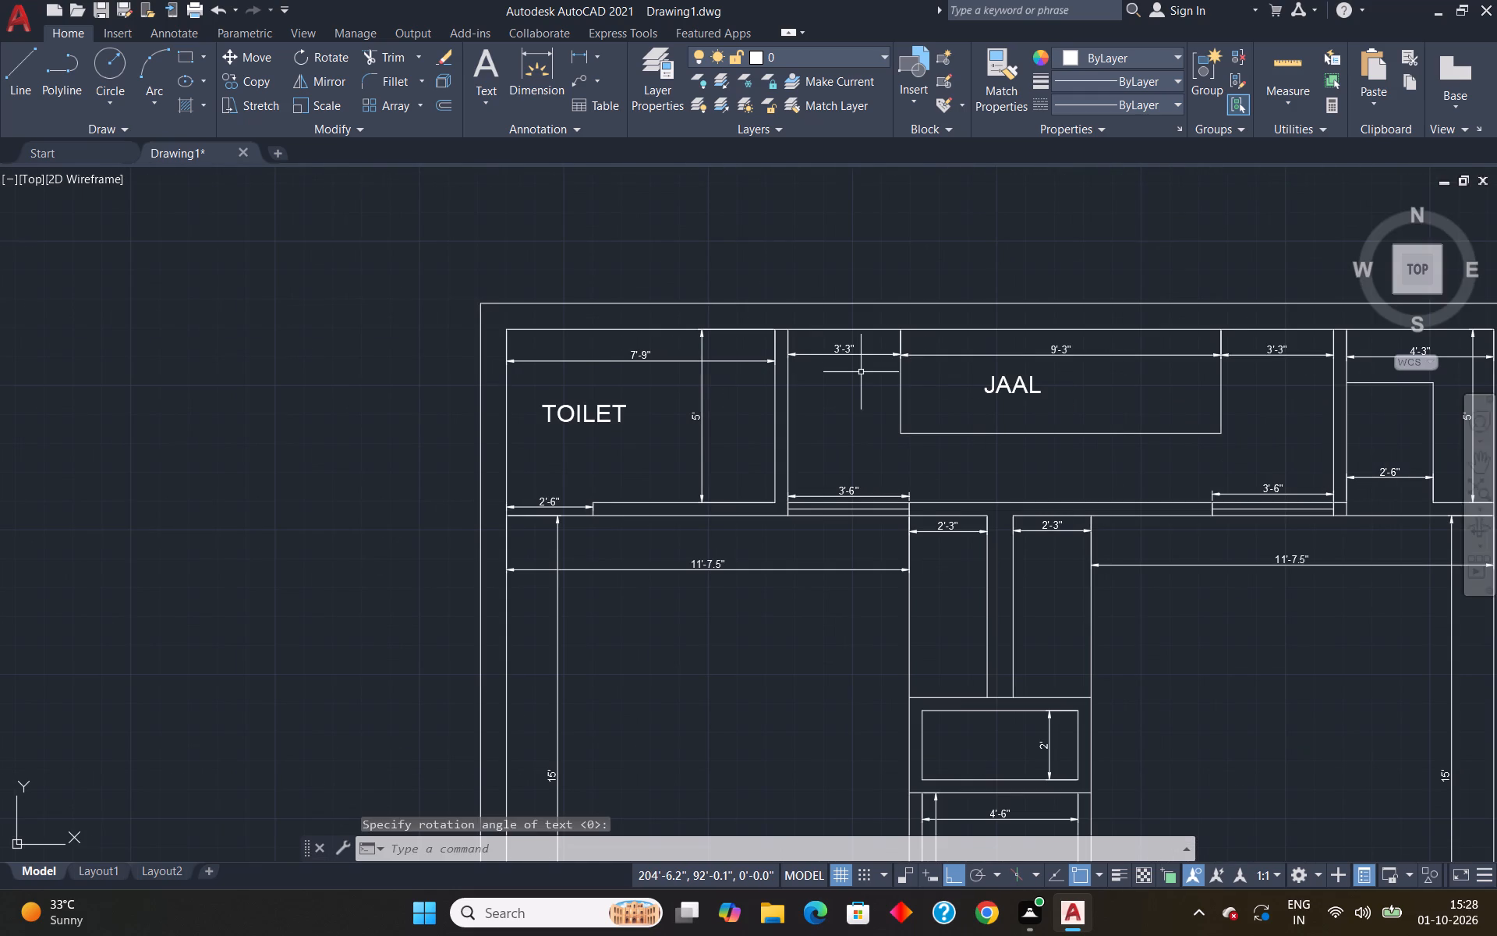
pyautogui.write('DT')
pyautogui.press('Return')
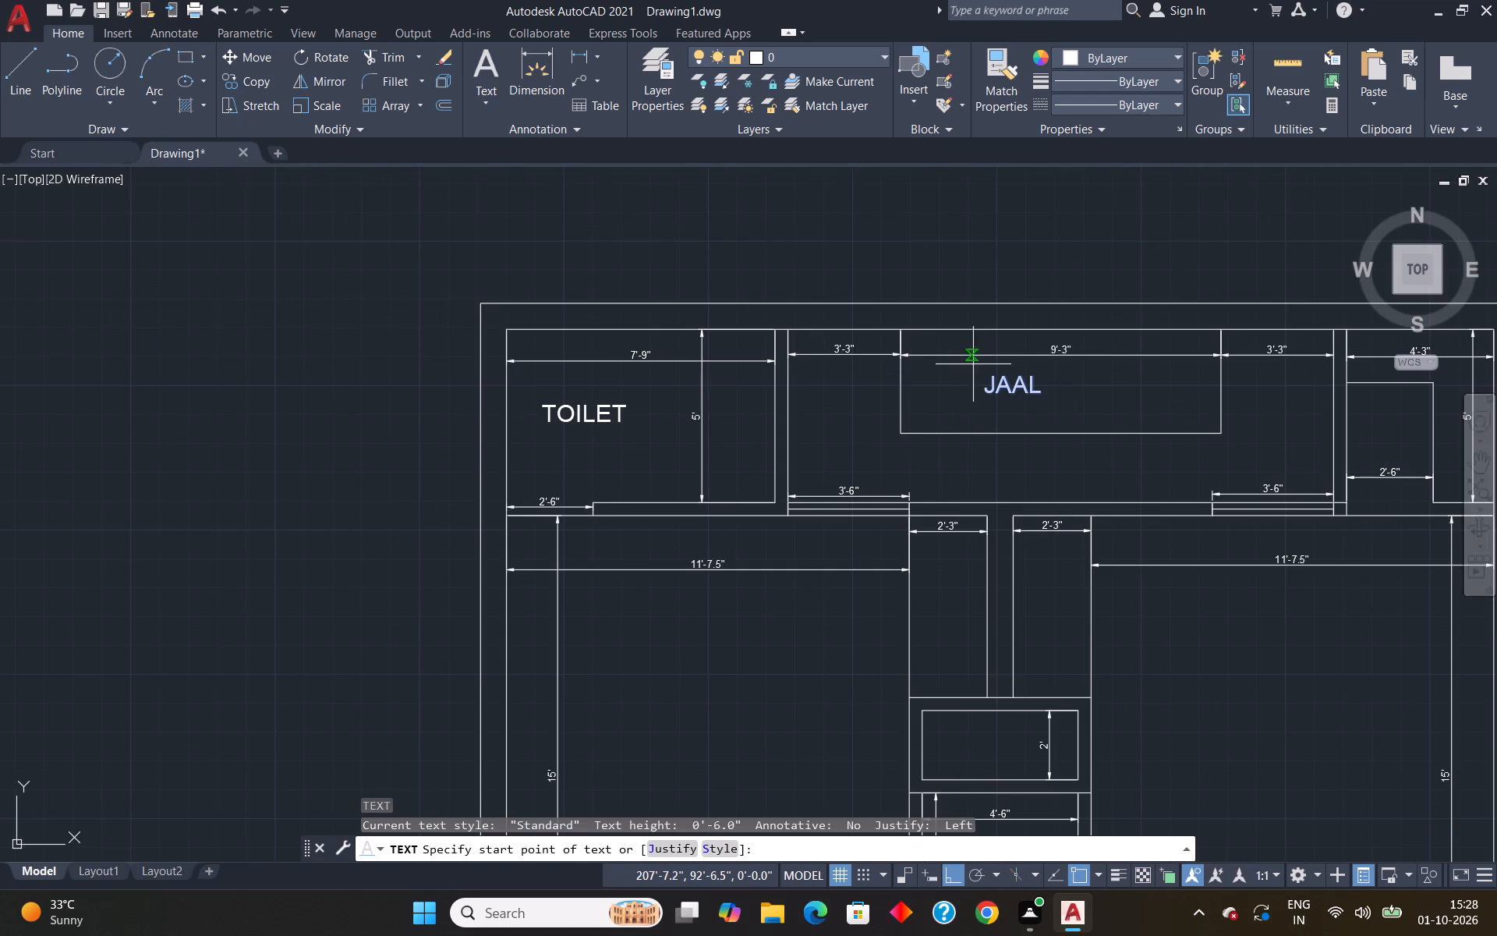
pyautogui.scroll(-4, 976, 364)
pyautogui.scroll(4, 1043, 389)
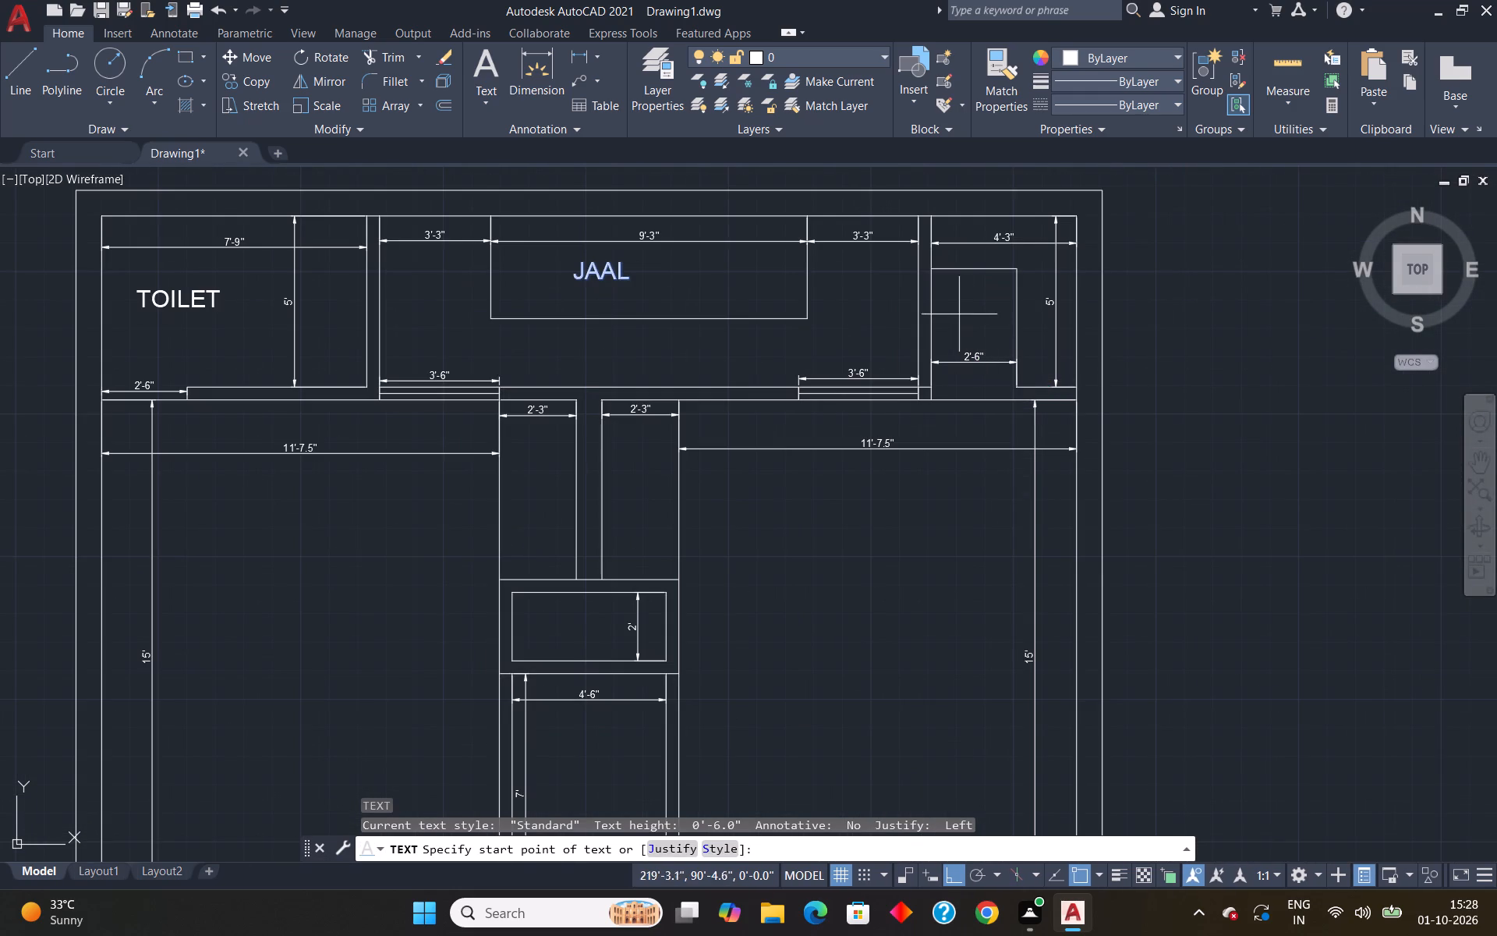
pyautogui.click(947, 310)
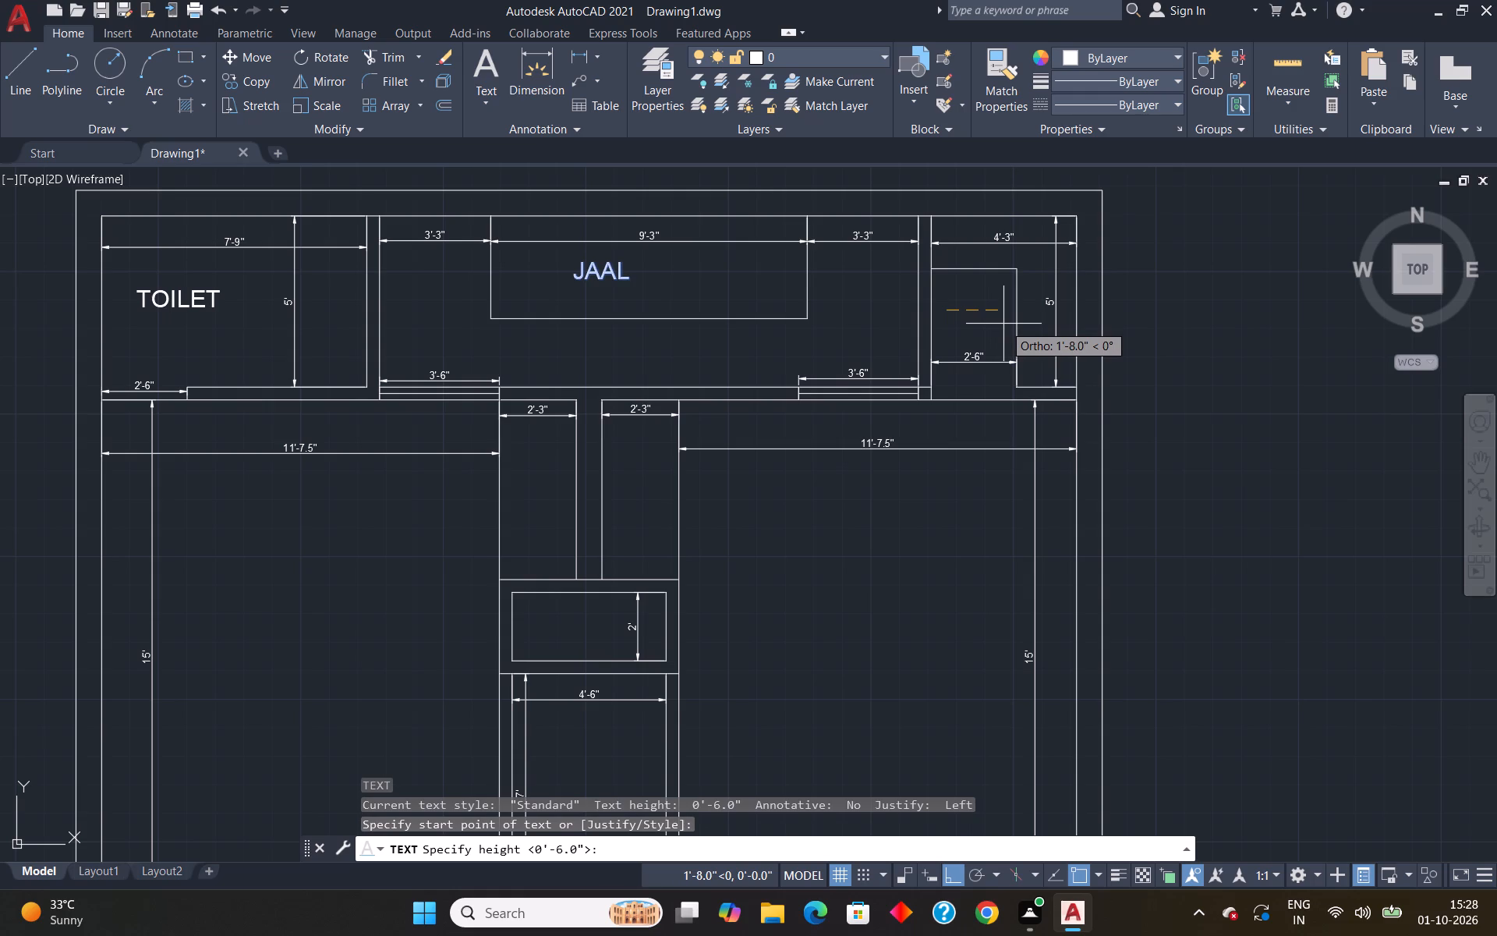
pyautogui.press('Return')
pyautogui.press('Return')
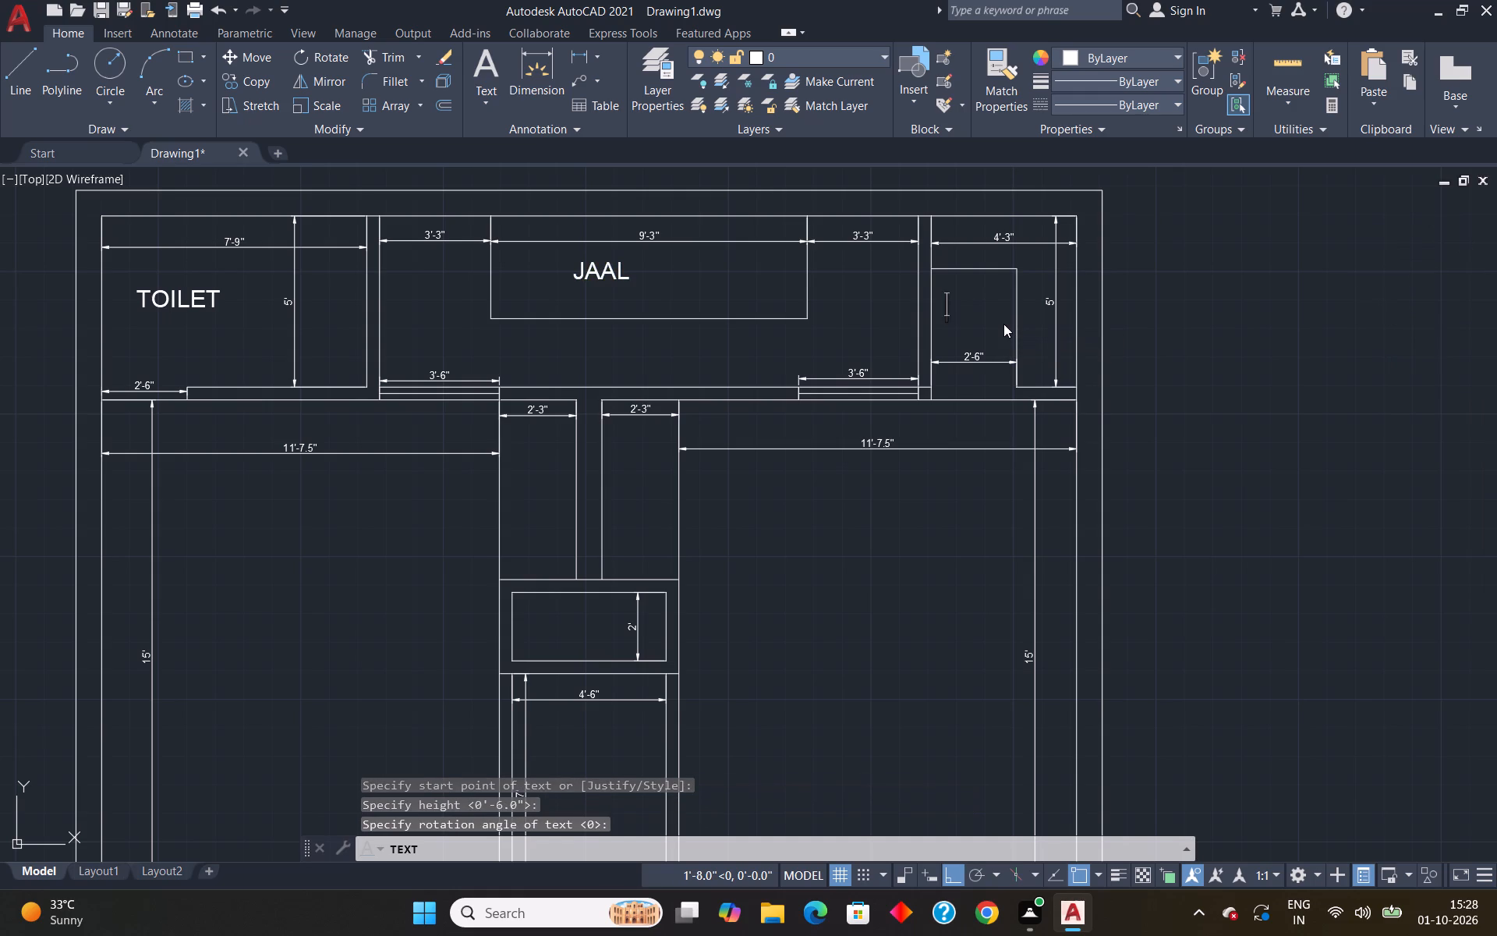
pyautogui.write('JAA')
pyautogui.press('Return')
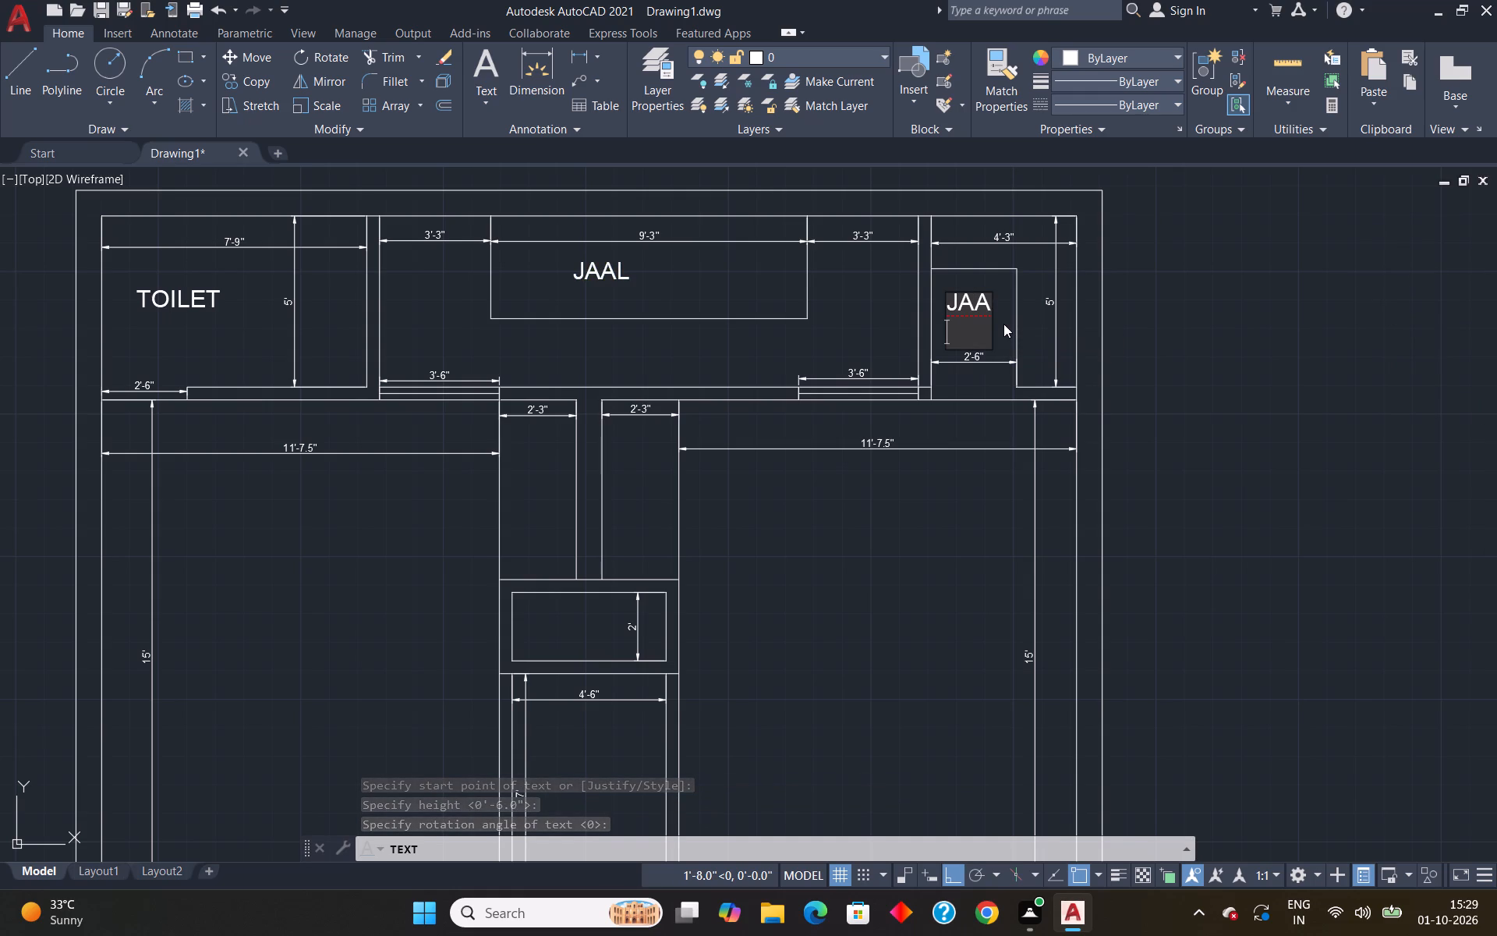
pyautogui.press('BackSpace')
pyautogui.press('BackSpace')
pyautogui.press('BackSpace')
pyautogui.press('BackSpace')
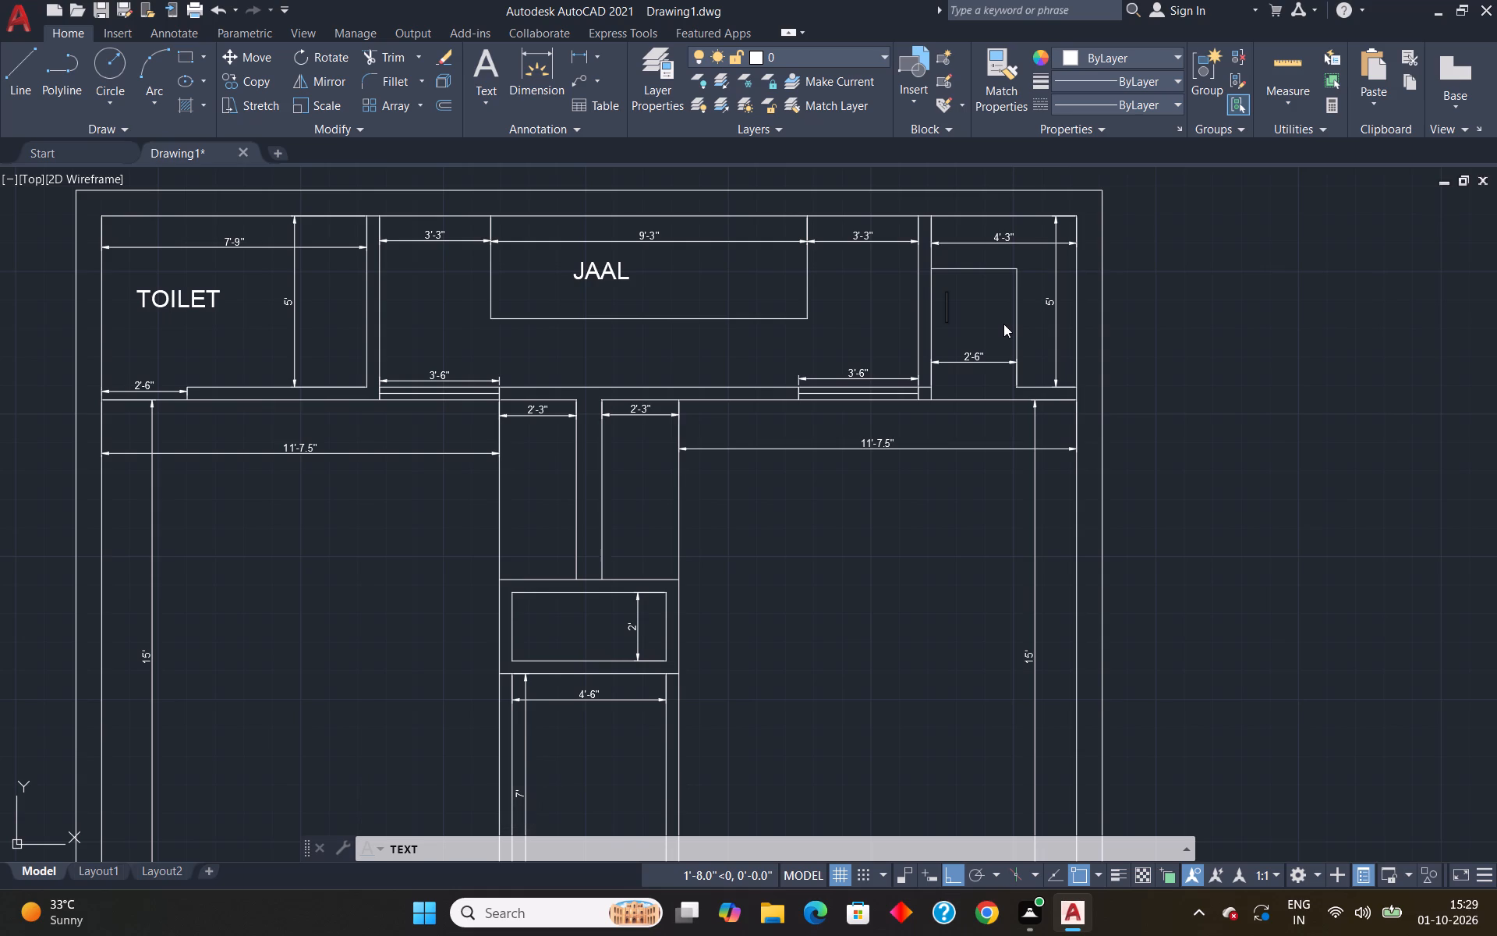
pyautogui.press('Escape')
# Add the single-line text WIC inside the 2'-6" wide box beside the JAAL area, with 4" text height and 0 rotation.
pyautogui.write('DT')
pyautogui.press('Return')
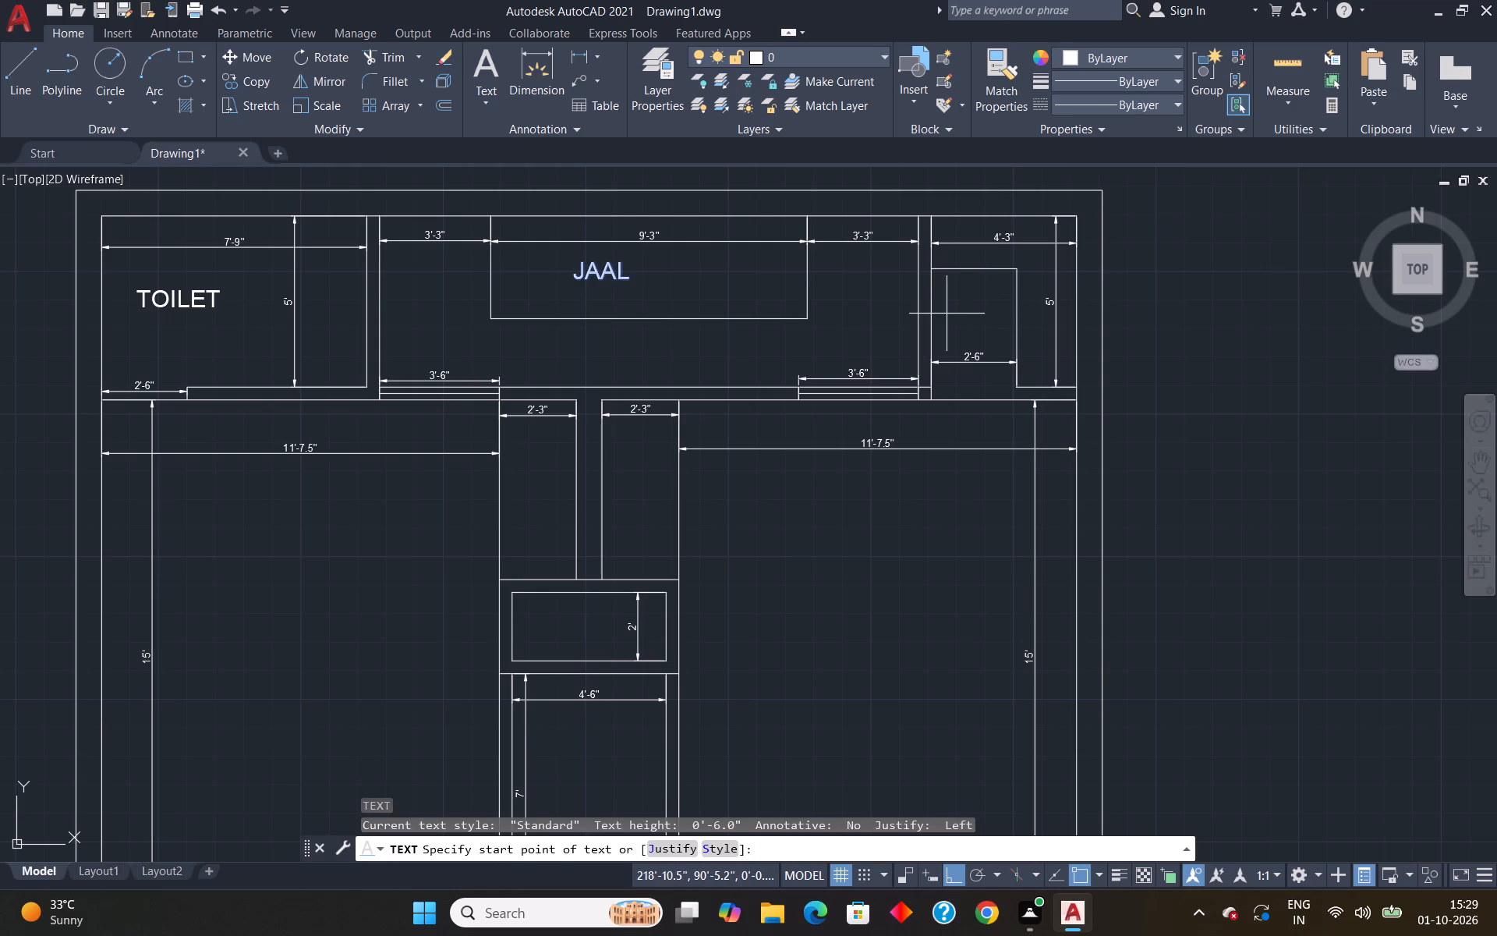
pyautogui.click(947, 314)
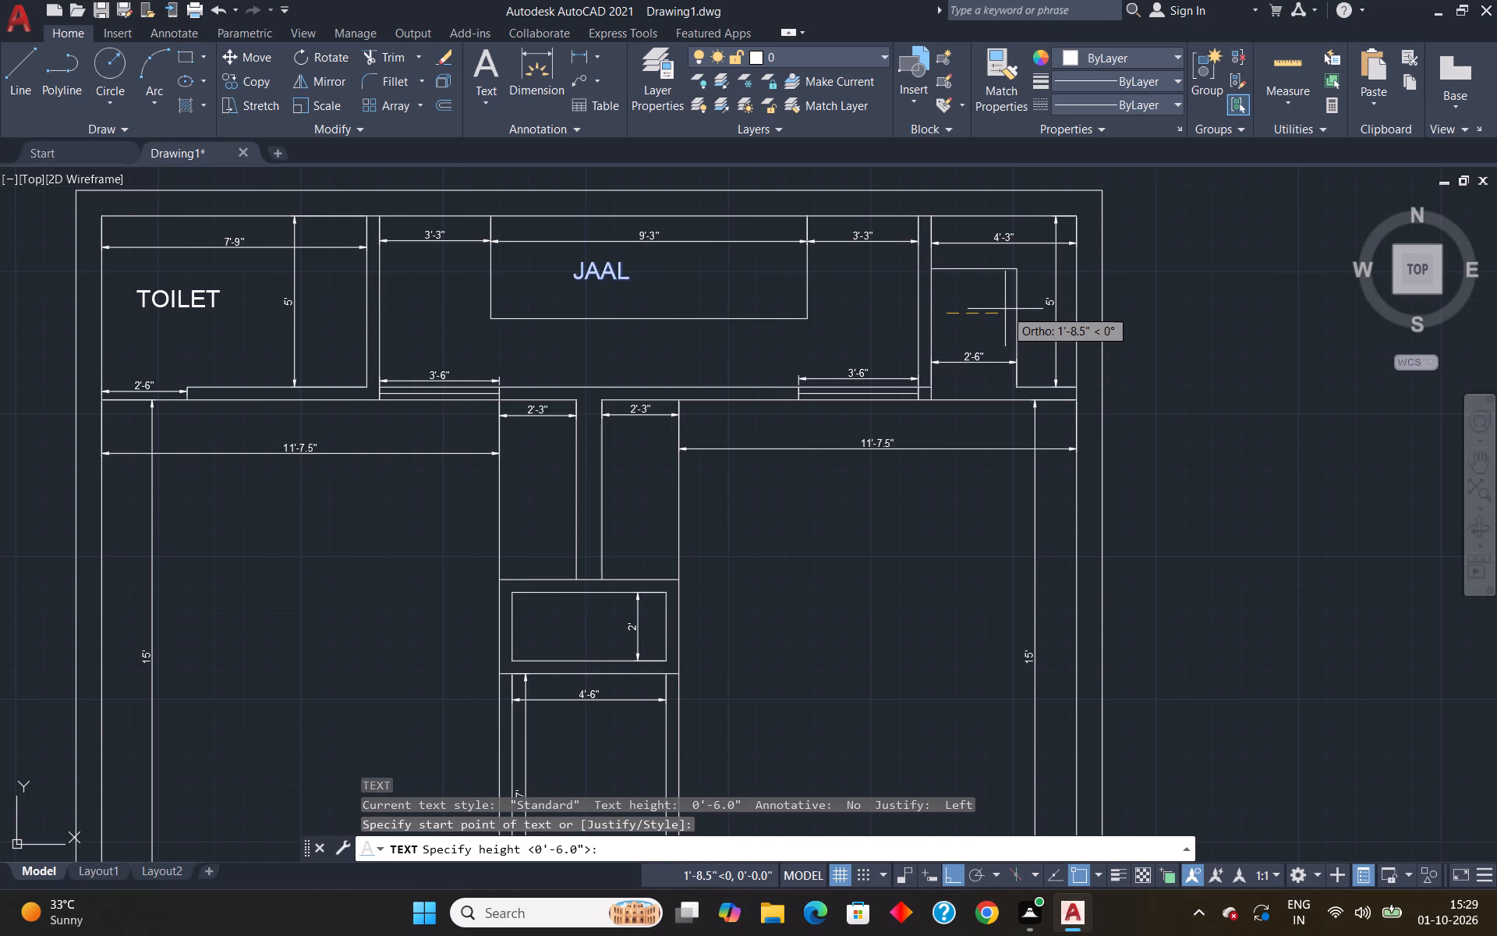
pyautogui.write('4"')
pyautogui.press('Return')
pyautogui.press('Return')
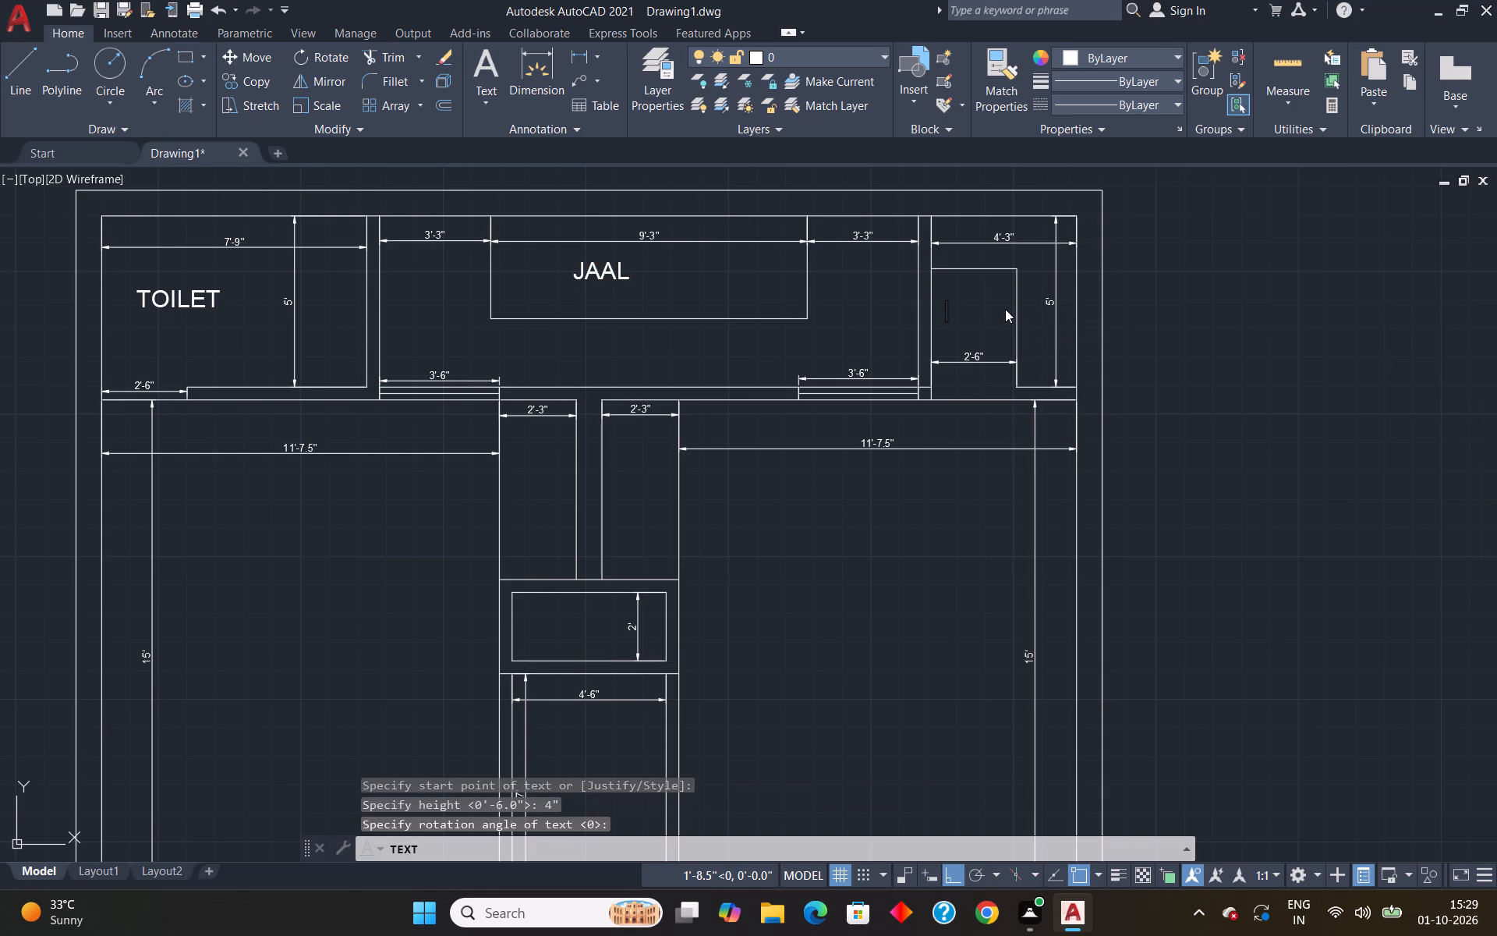
pyautogui.write('JAA')
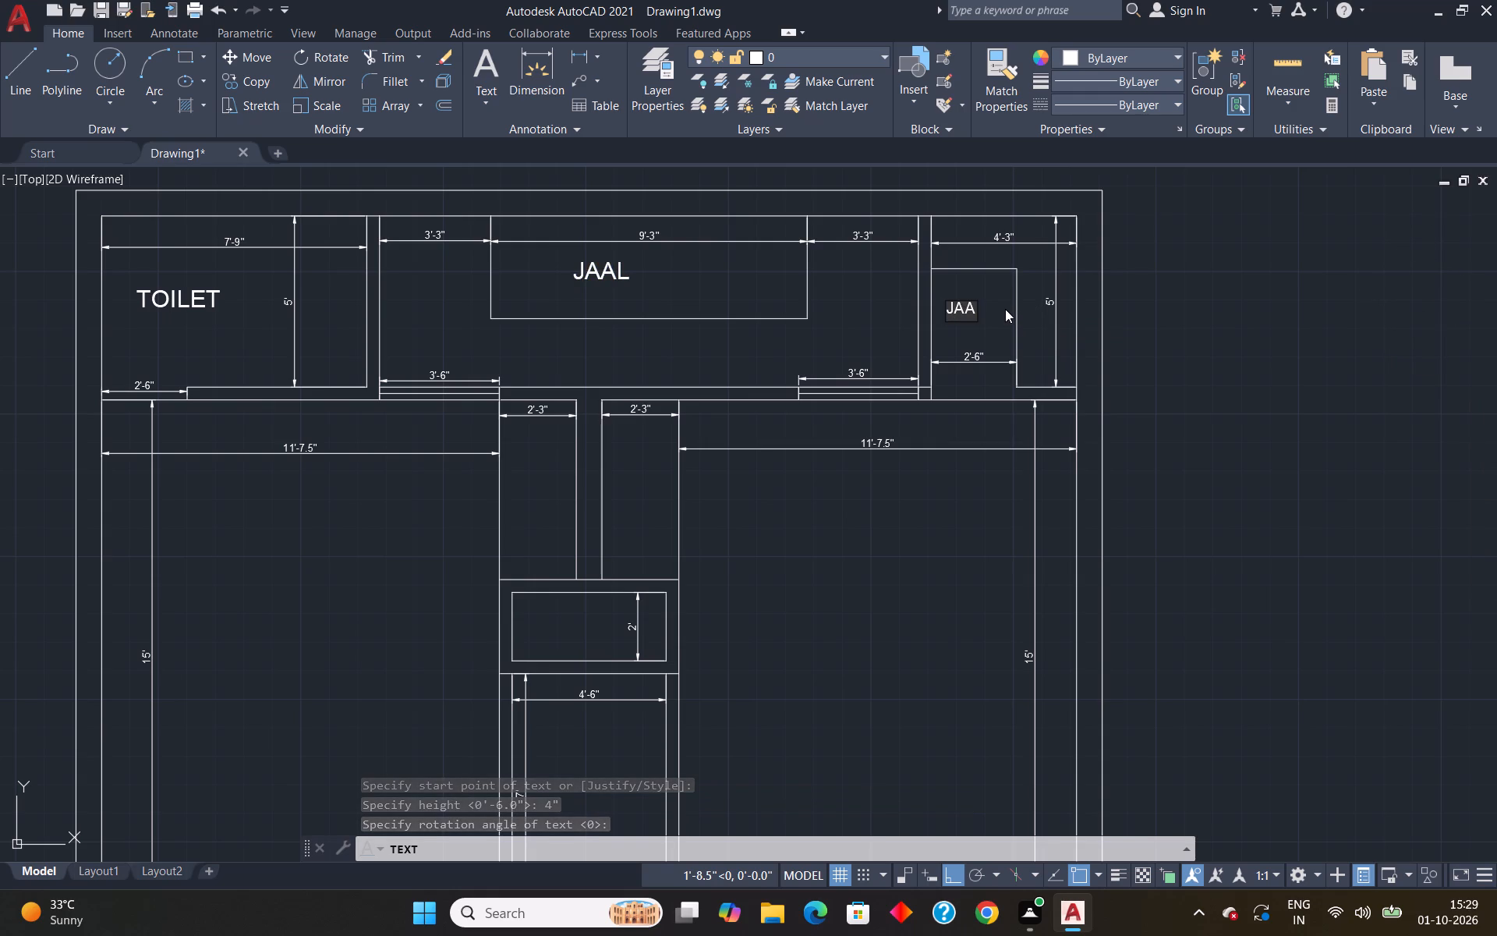
pyautogui.press('BackSpace')
pyautogui.press('BackSpace')
pyautogui.press('BackSpace')
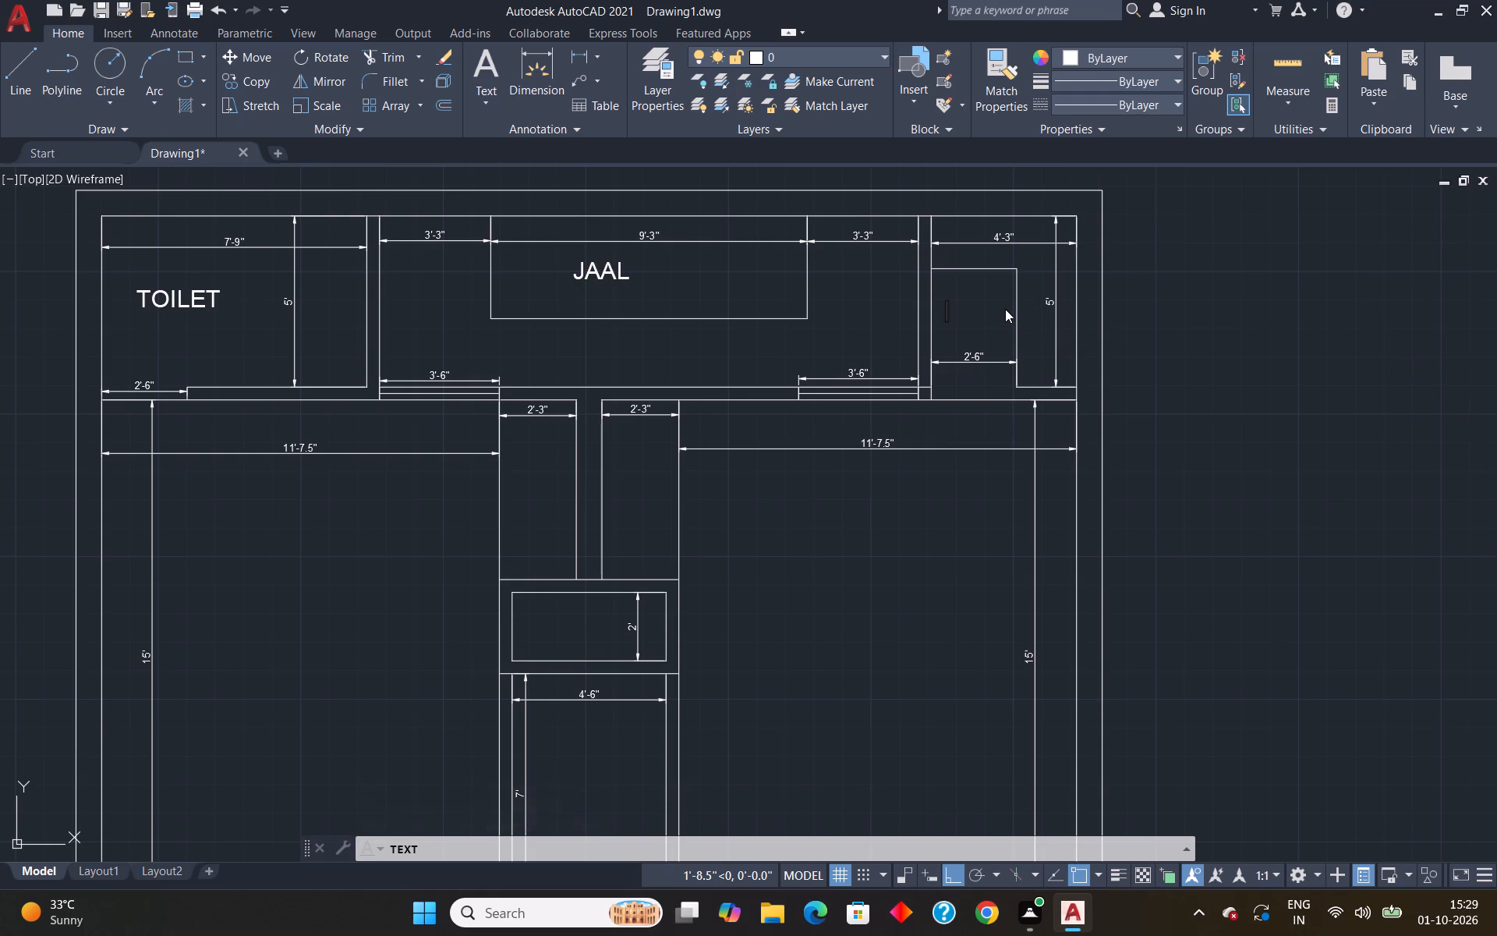
pyautogui.write('WIC')
pyautogui.press('Return')
pyautogui.press('Return')
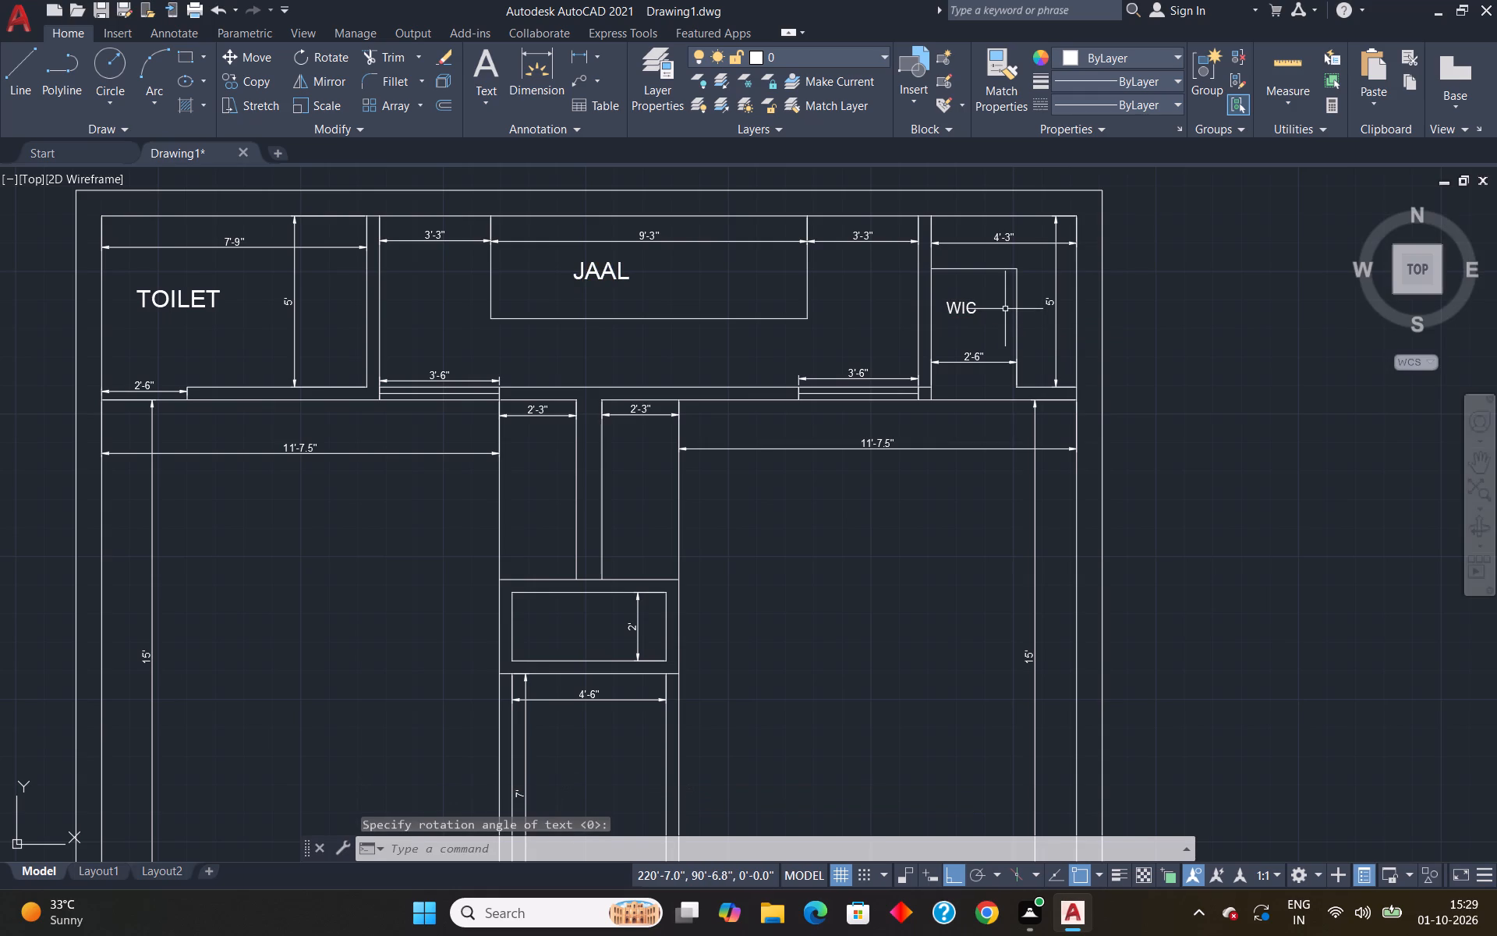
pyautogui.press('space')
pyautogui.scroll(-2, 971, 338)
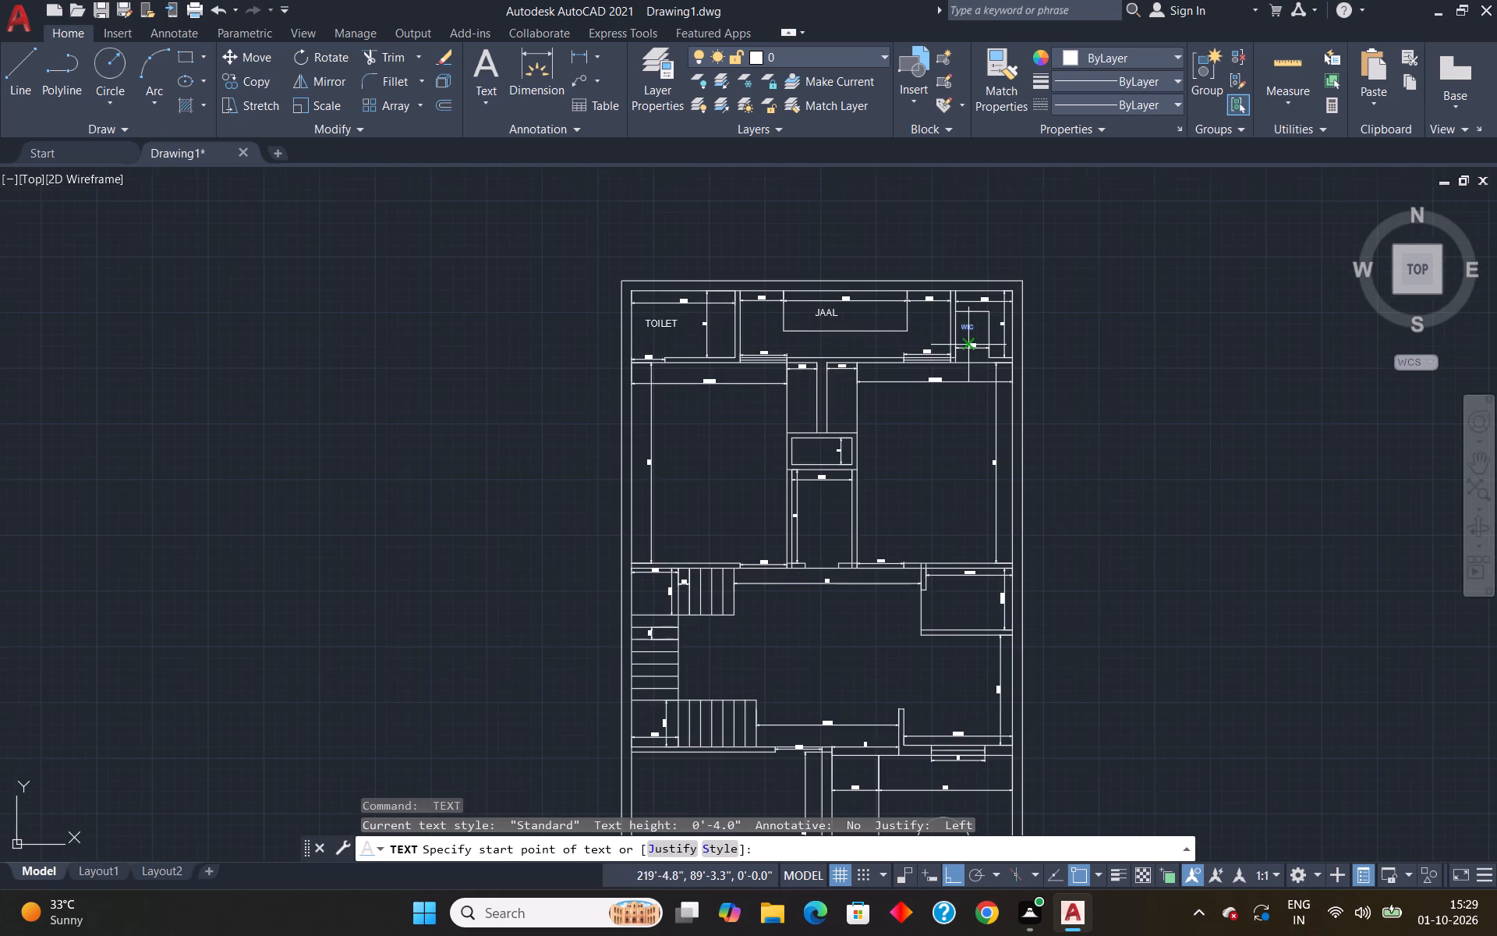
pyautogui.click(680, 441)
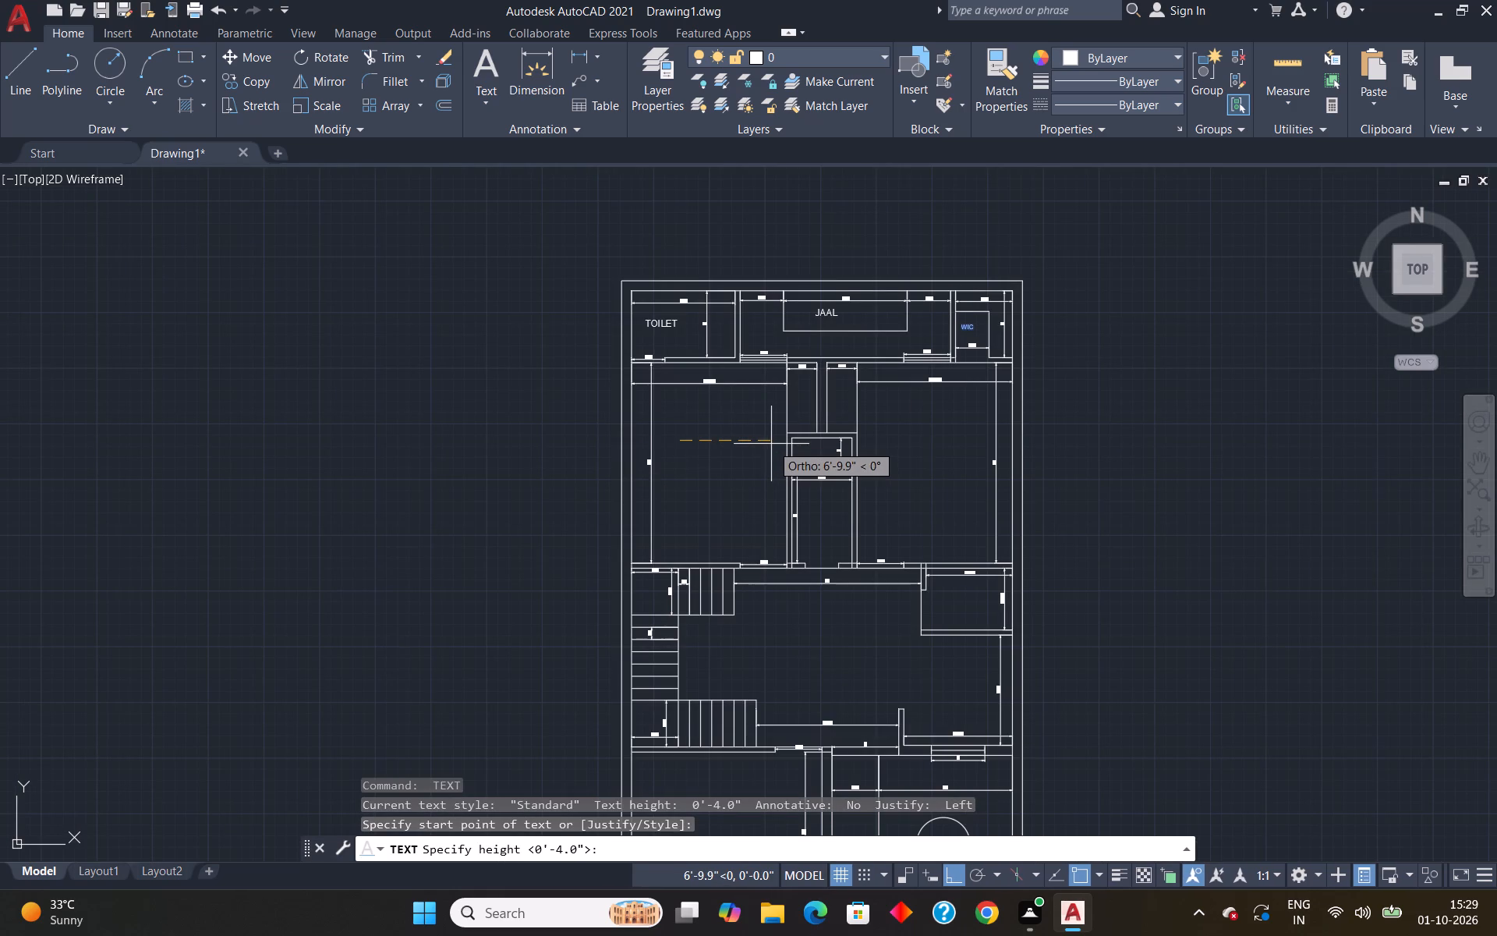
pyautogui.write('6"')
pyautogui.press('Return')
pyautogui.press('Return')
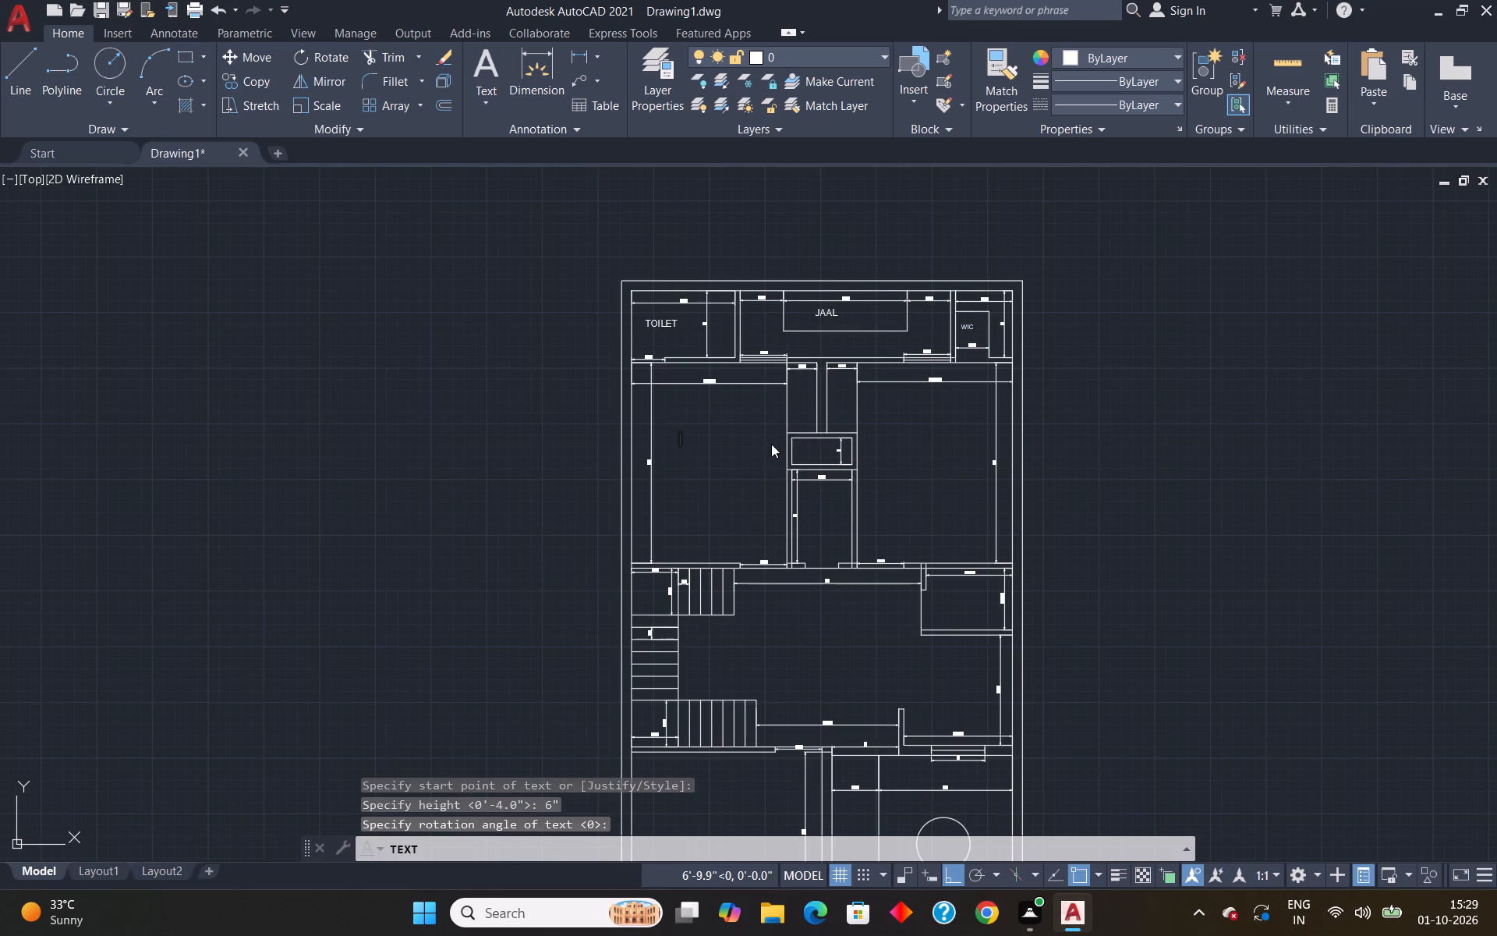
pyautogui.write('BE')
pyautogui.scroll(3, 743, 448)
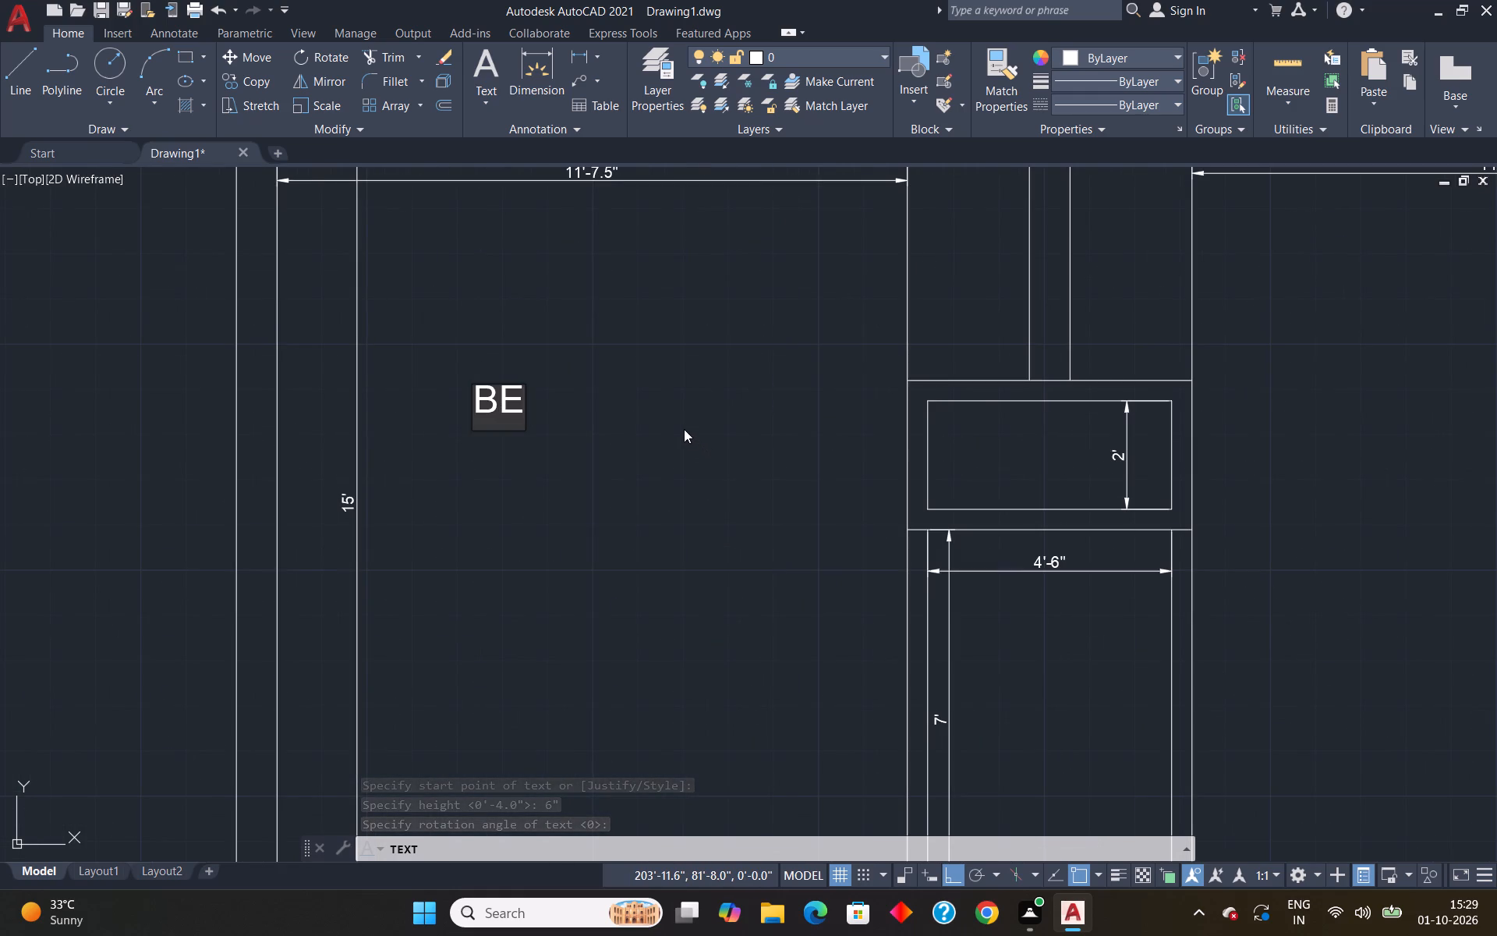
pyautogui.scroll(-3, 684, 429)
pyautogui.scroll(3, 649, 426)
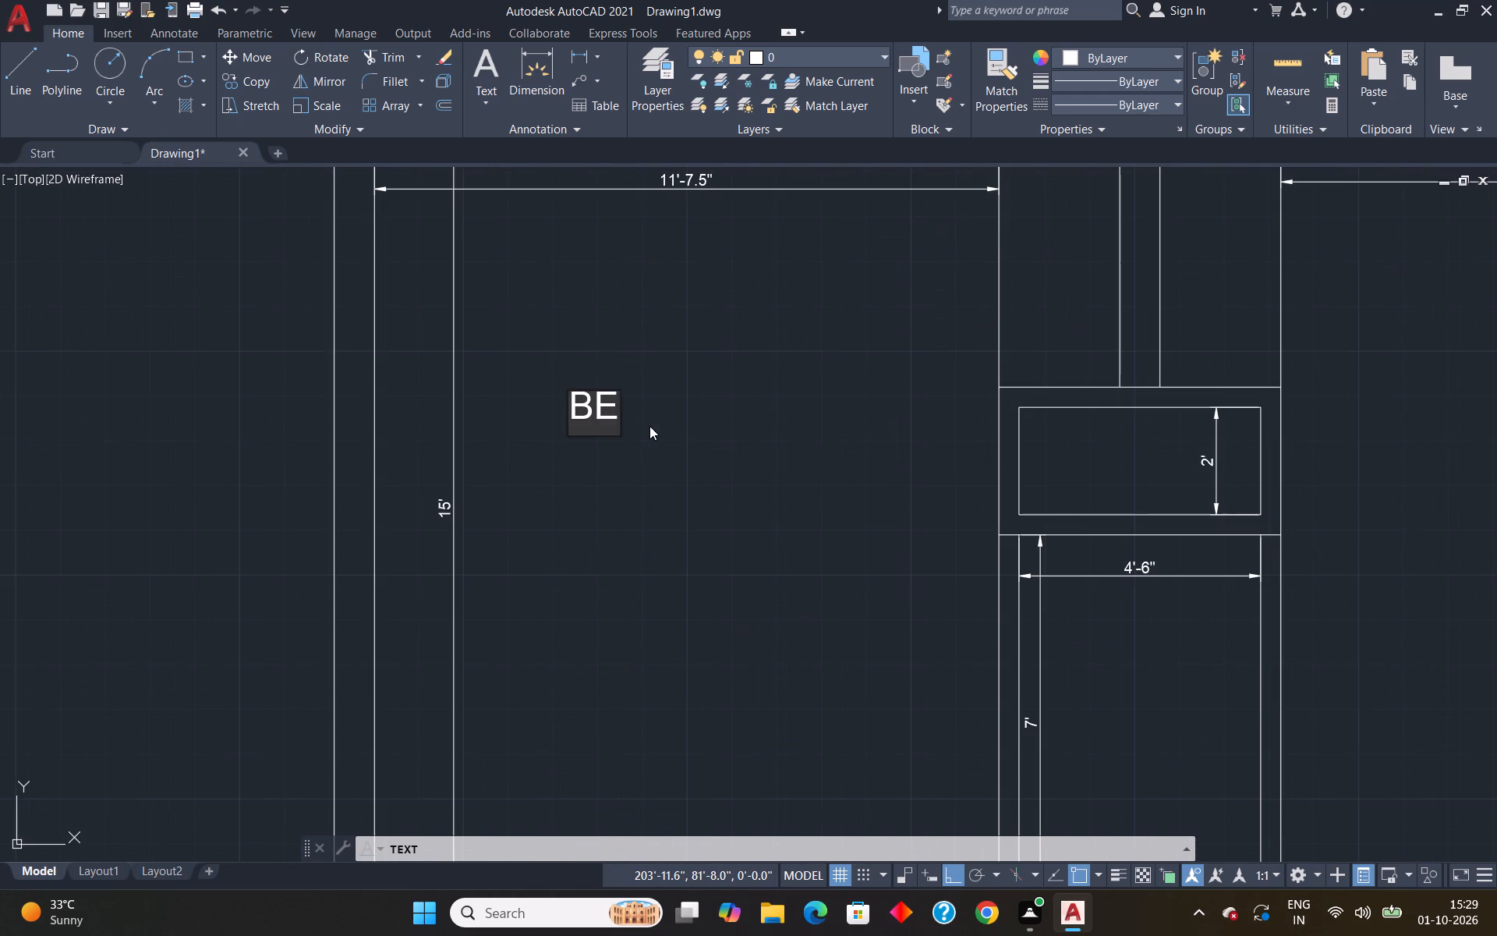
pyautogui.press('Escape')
# Add the single-line text BED ROOM in the left 11'-7.5" by 15' room, with 6" text height and 0 rotation.
pyautogui.write('DT')
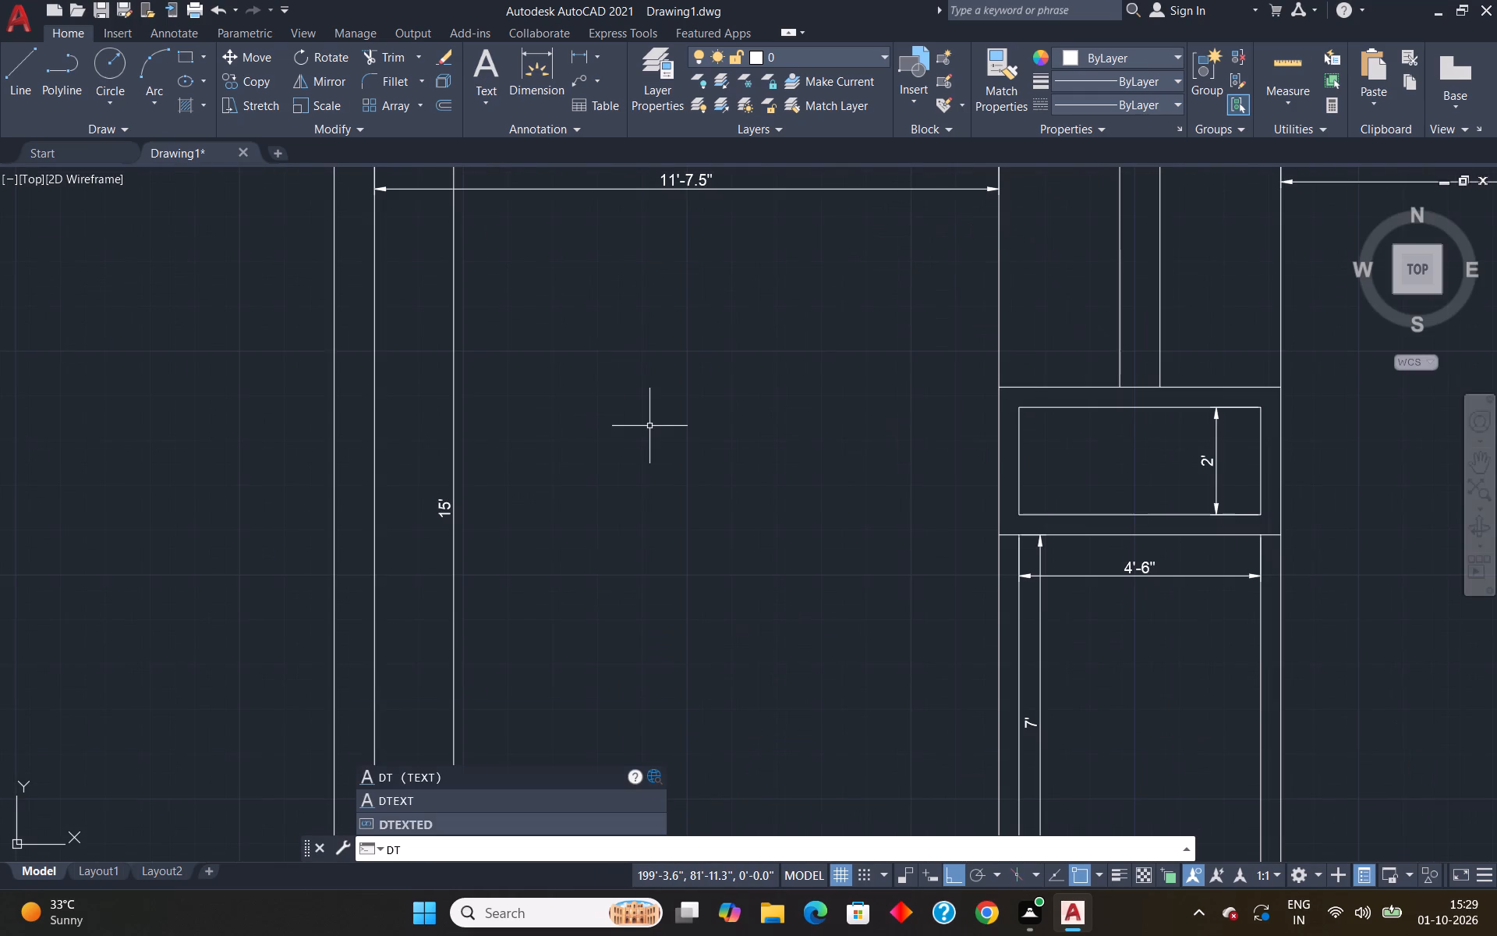
pyautogui.press('Return')
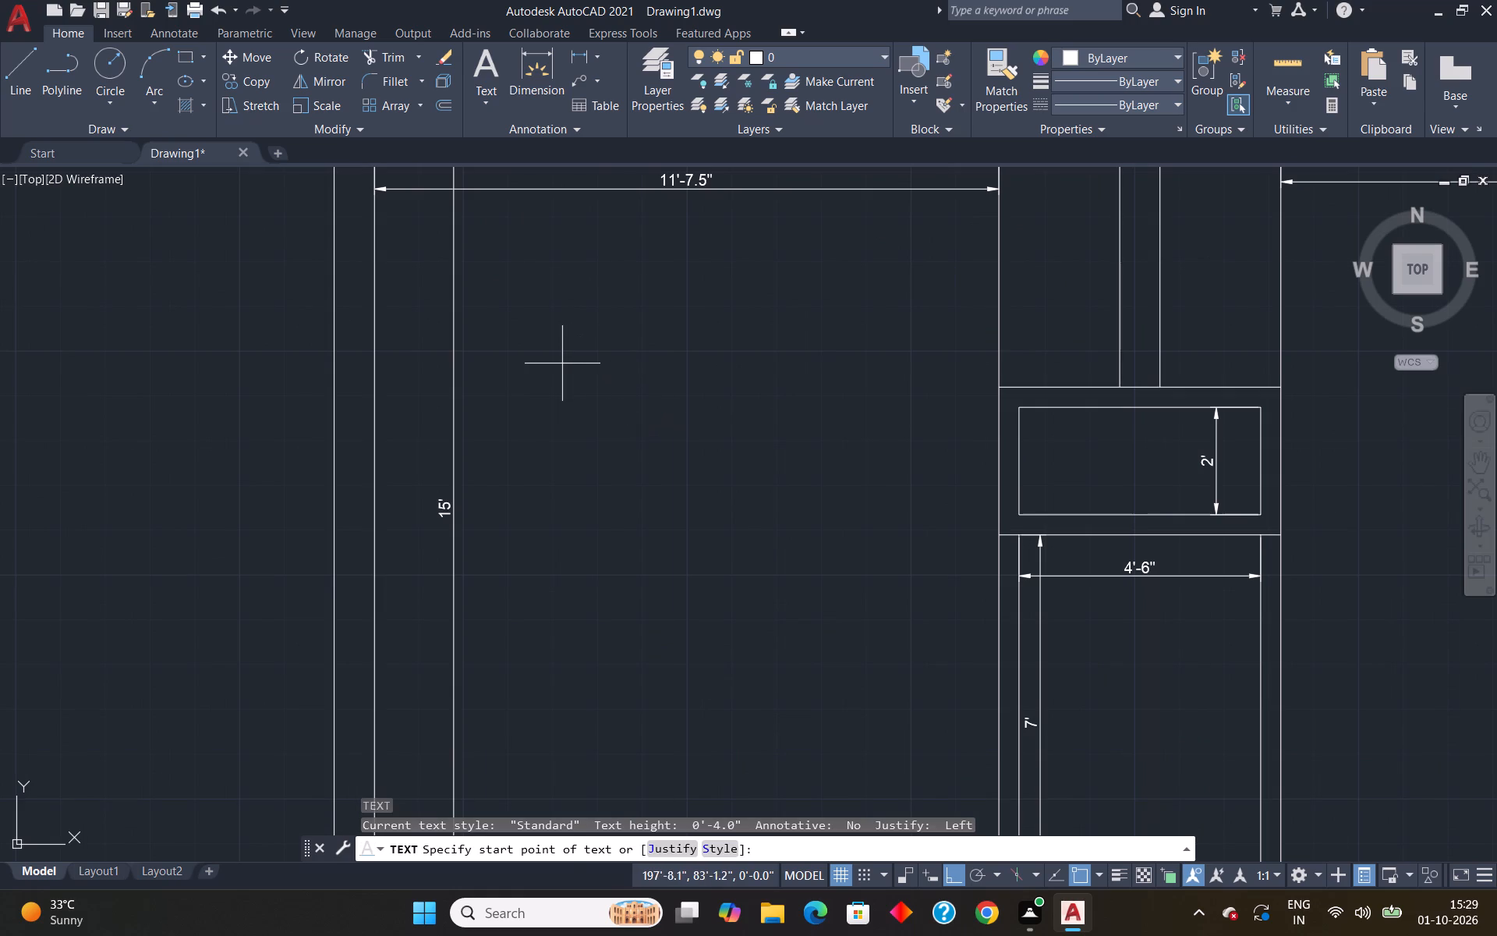
pyautogui.click(562, 363)
pyautogui.write('6"')
pyautogui.press('Return')
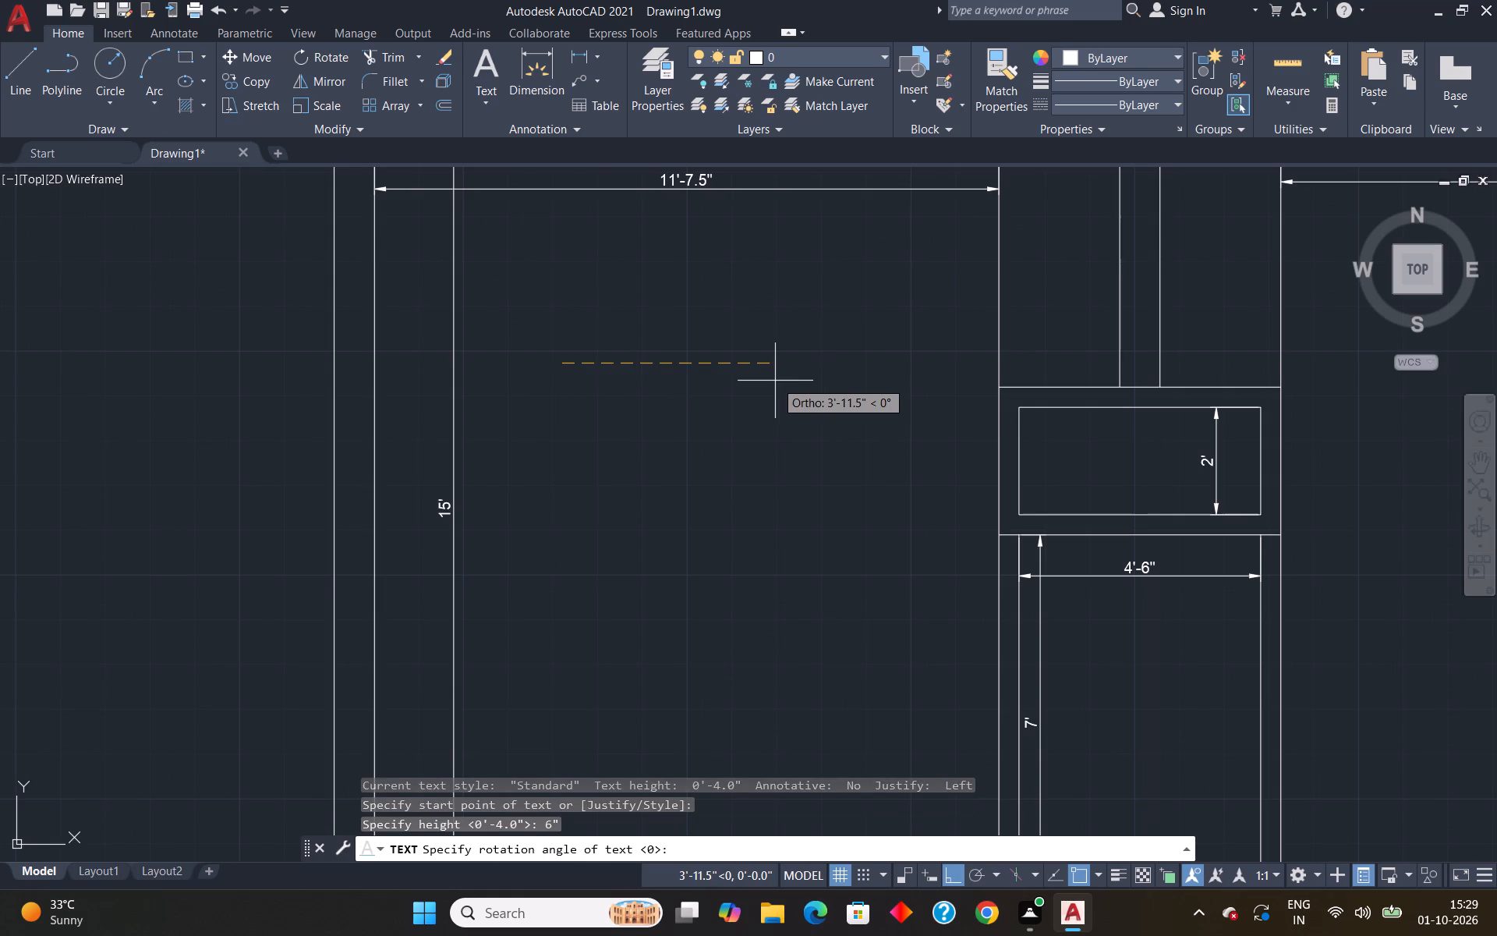
pyautogui.press('Return')
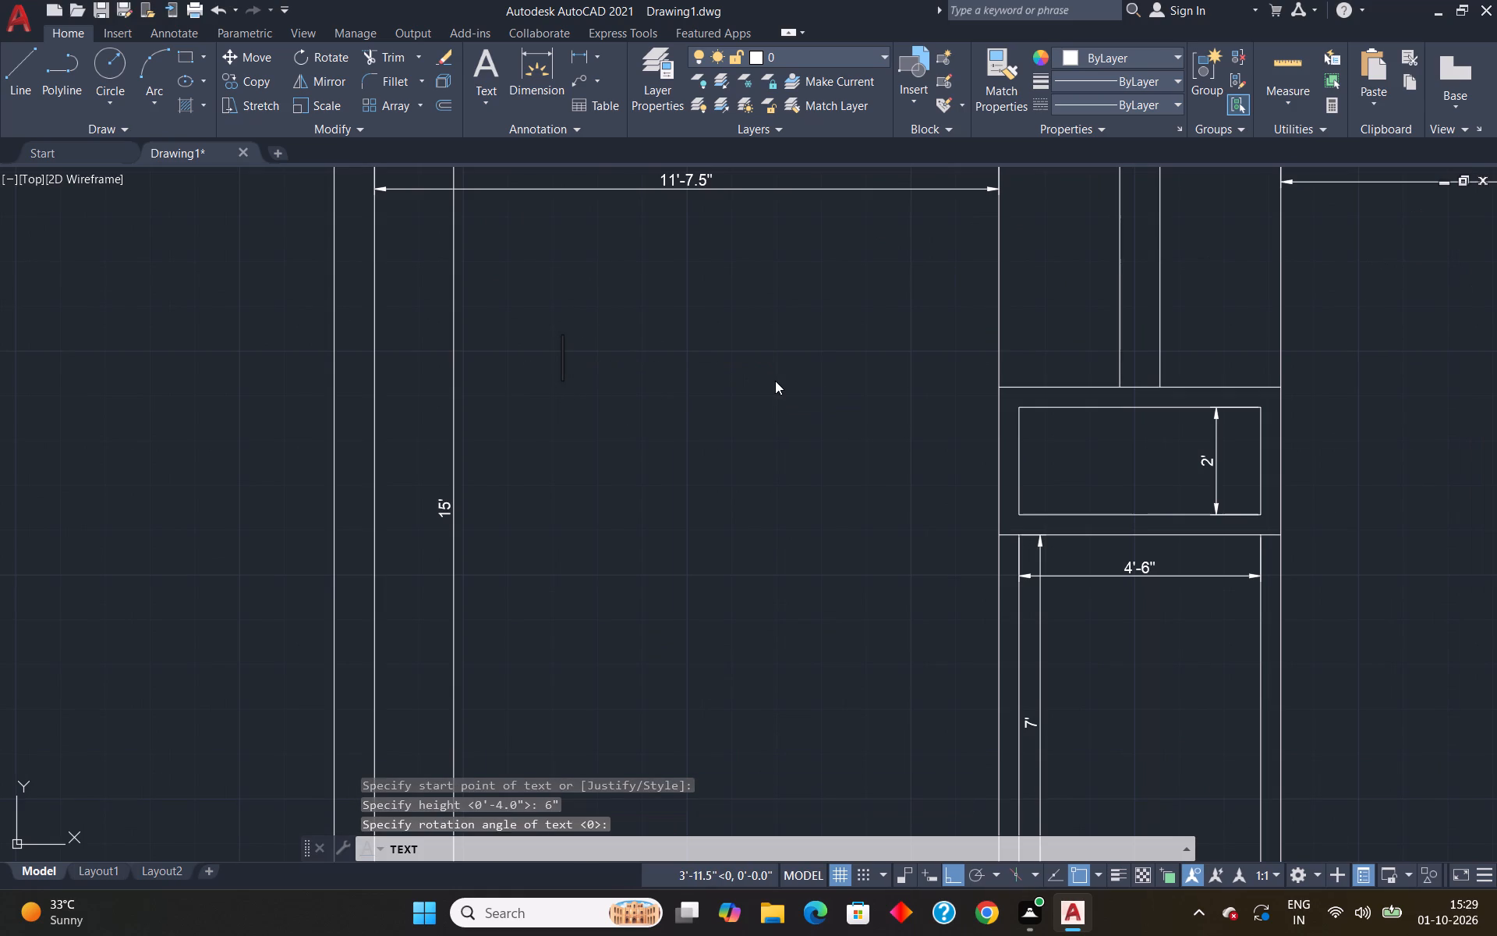
pyautogui.write('BED ROOM')
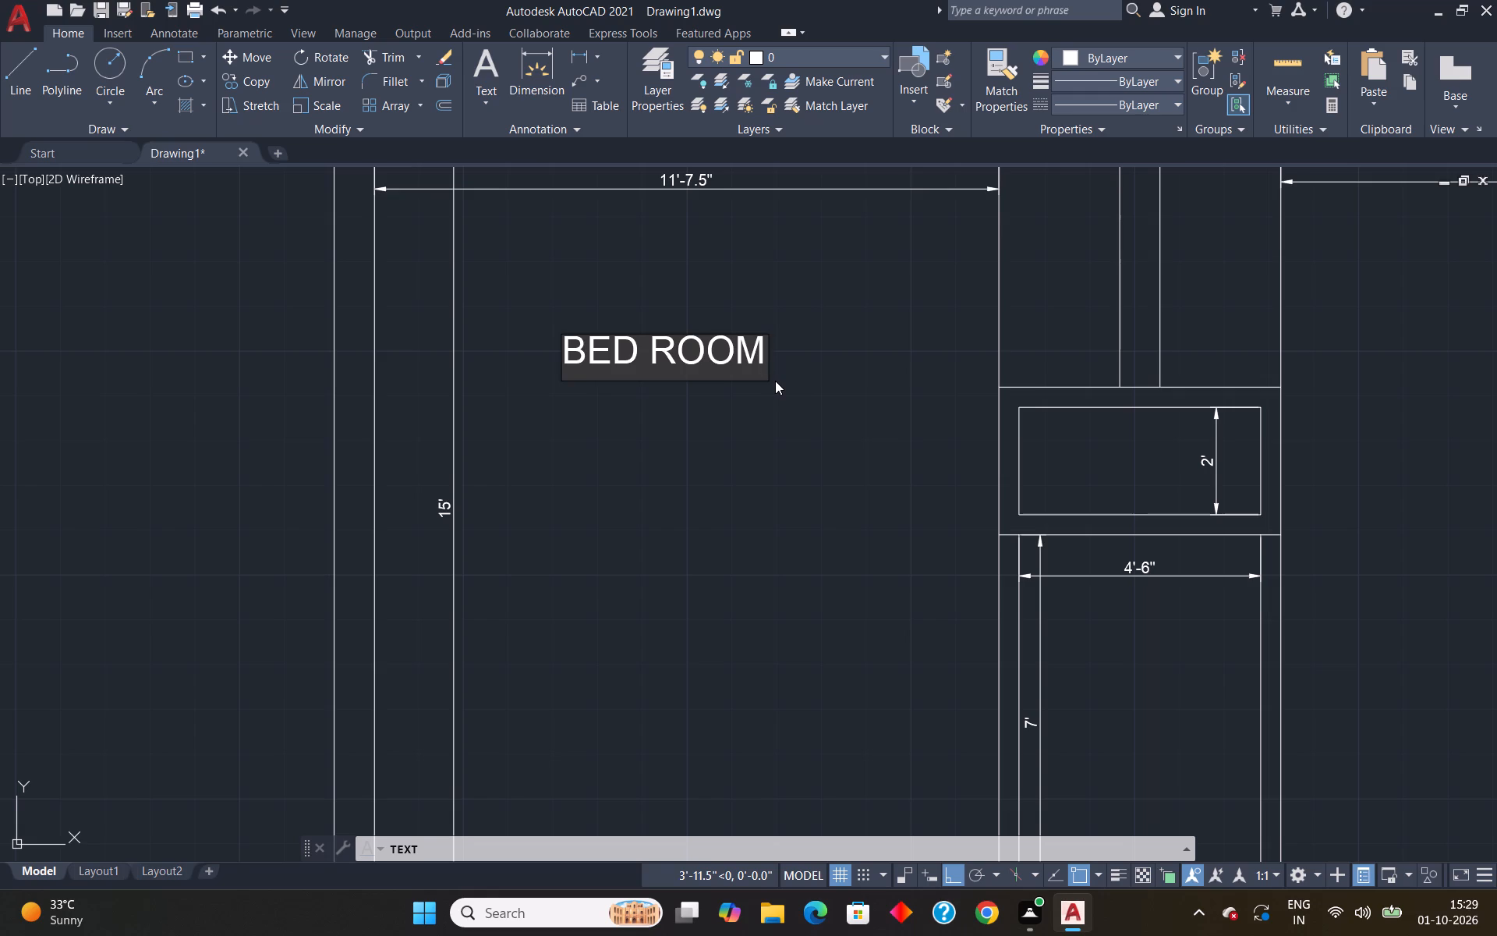
pyautogui.press('Return')
pyautogui.press('Return')
# Add the single-line text BED ROOM in the right 11'-7.5" by 15' room, with 6" text height and 0 rotation.
pyautogui.press('space')
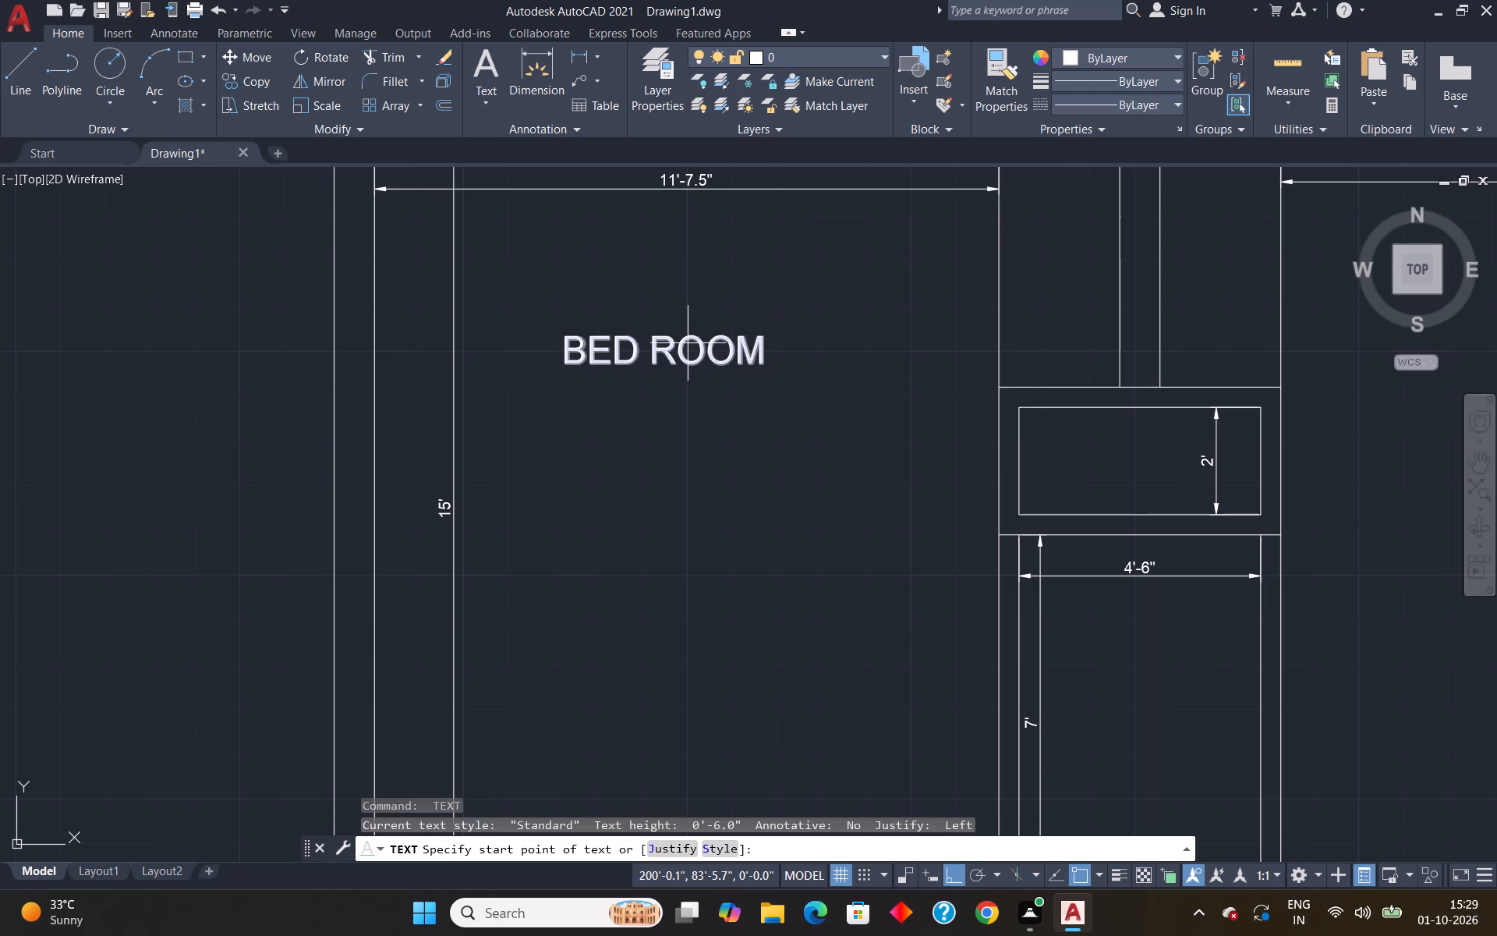
pyautogui.scroll(-3, 695, 373)
pyautogui.click(875, 381)
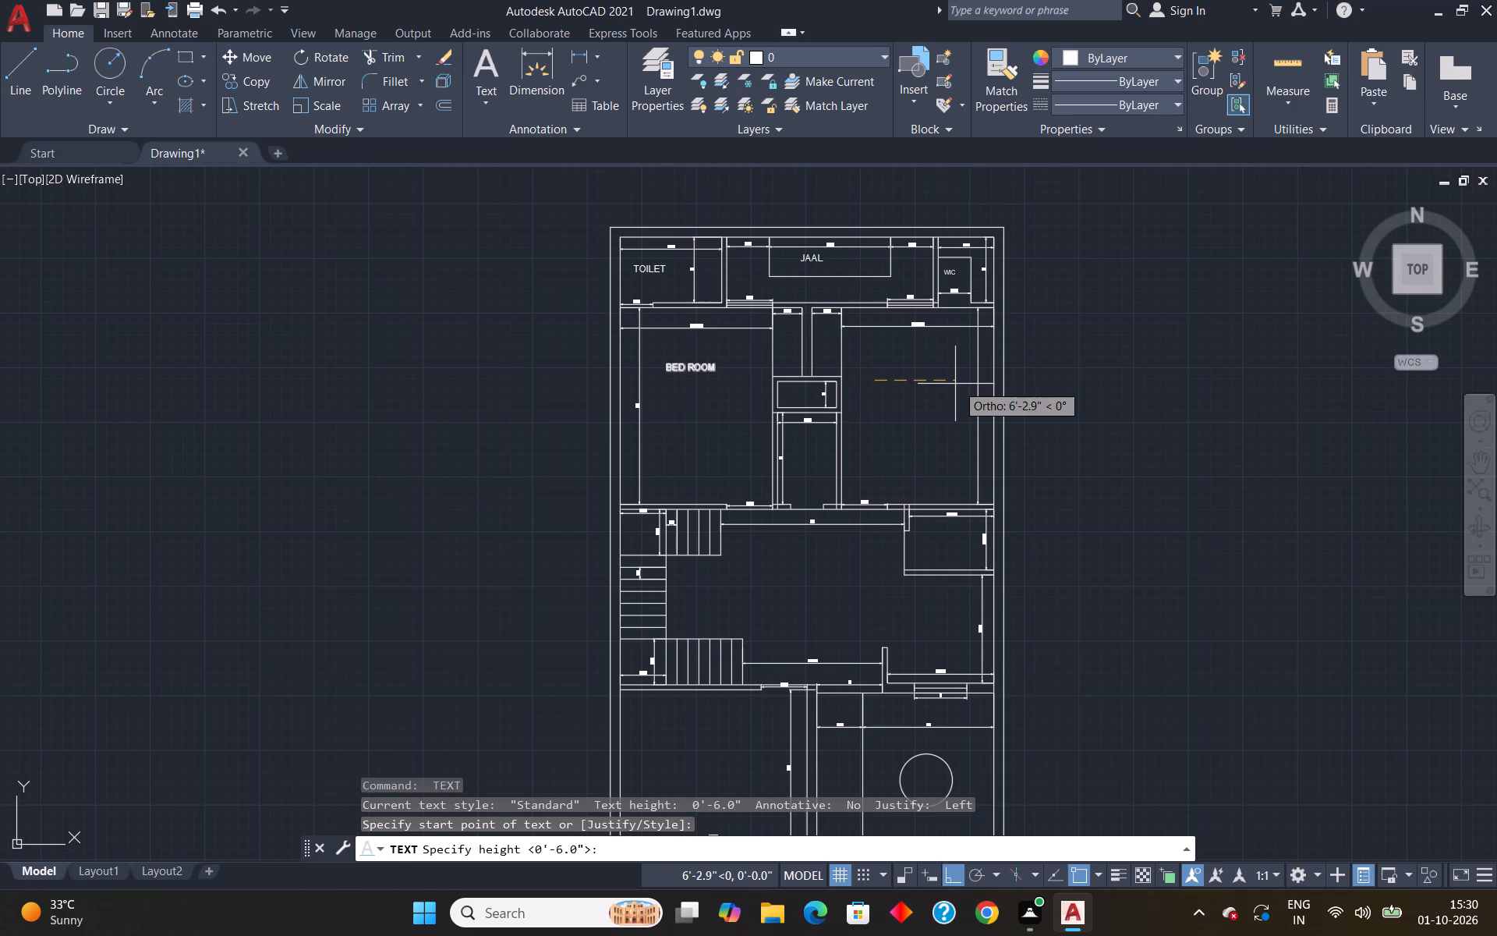
pyautogui.press('Return')
pyautogui.press('Return')
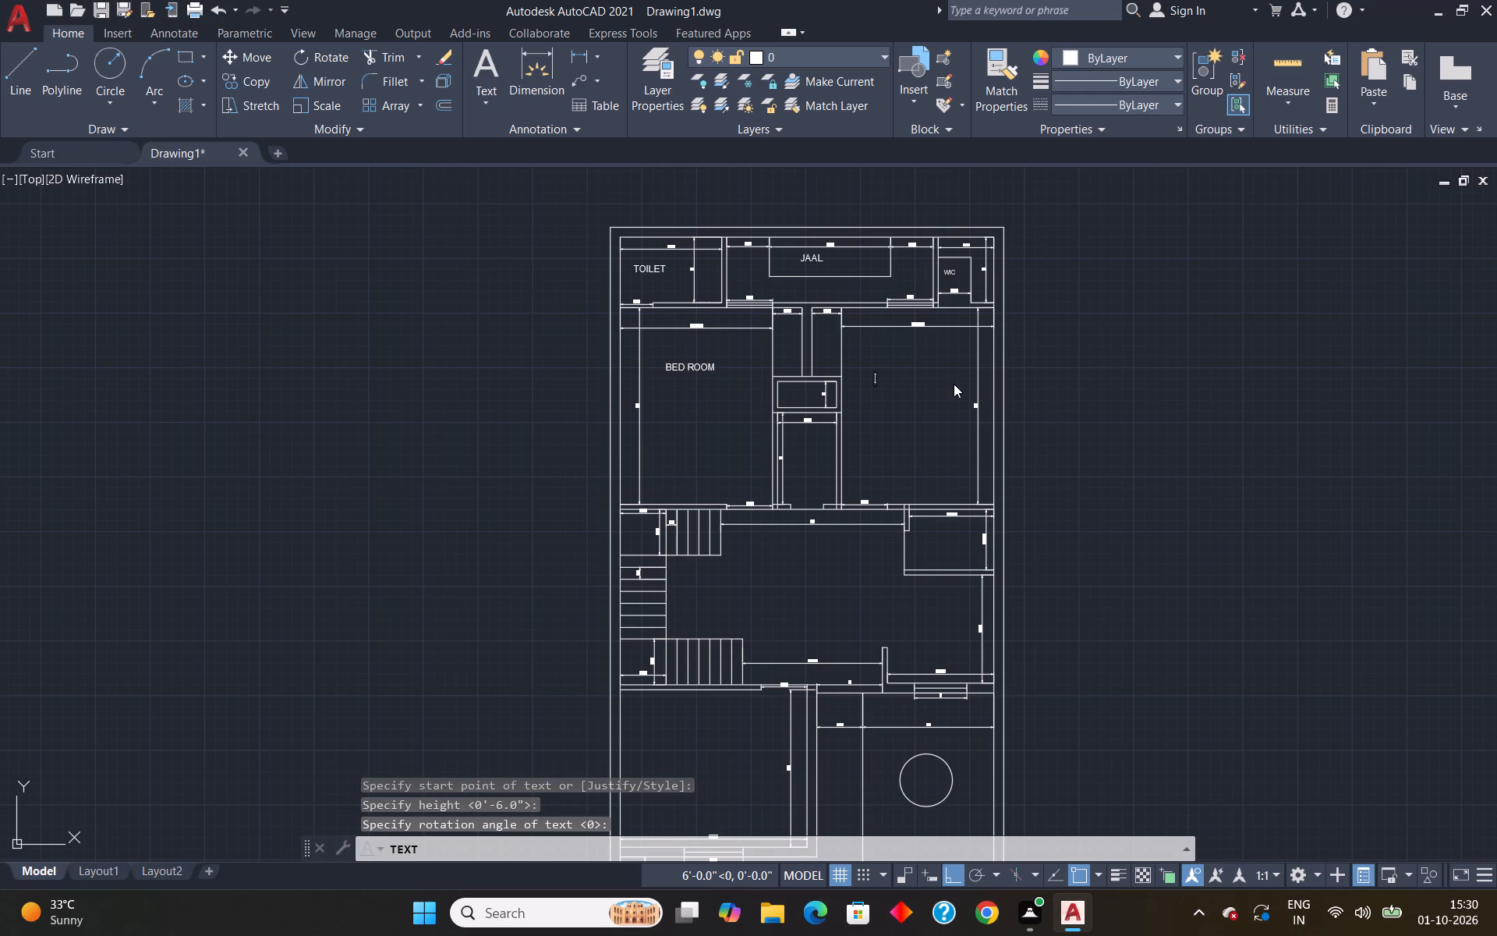
pyautogui.press('n')
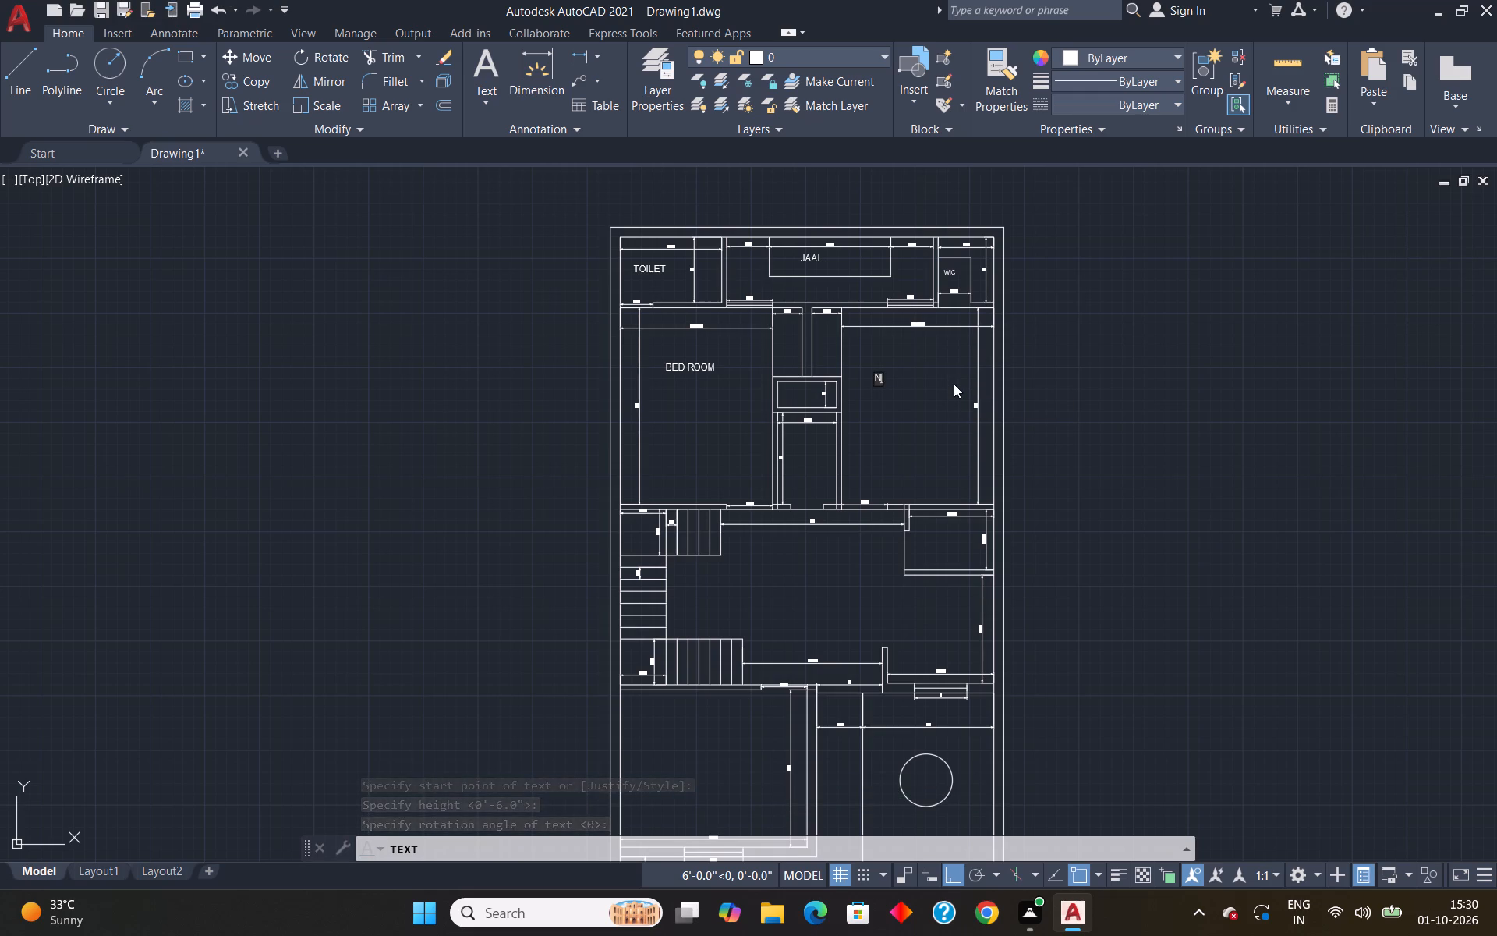
pyautogui.press('BackSpace')
pyautogui.write('BED ROOM')
pyautogui.press('Return')
pyautogui.press('Return')
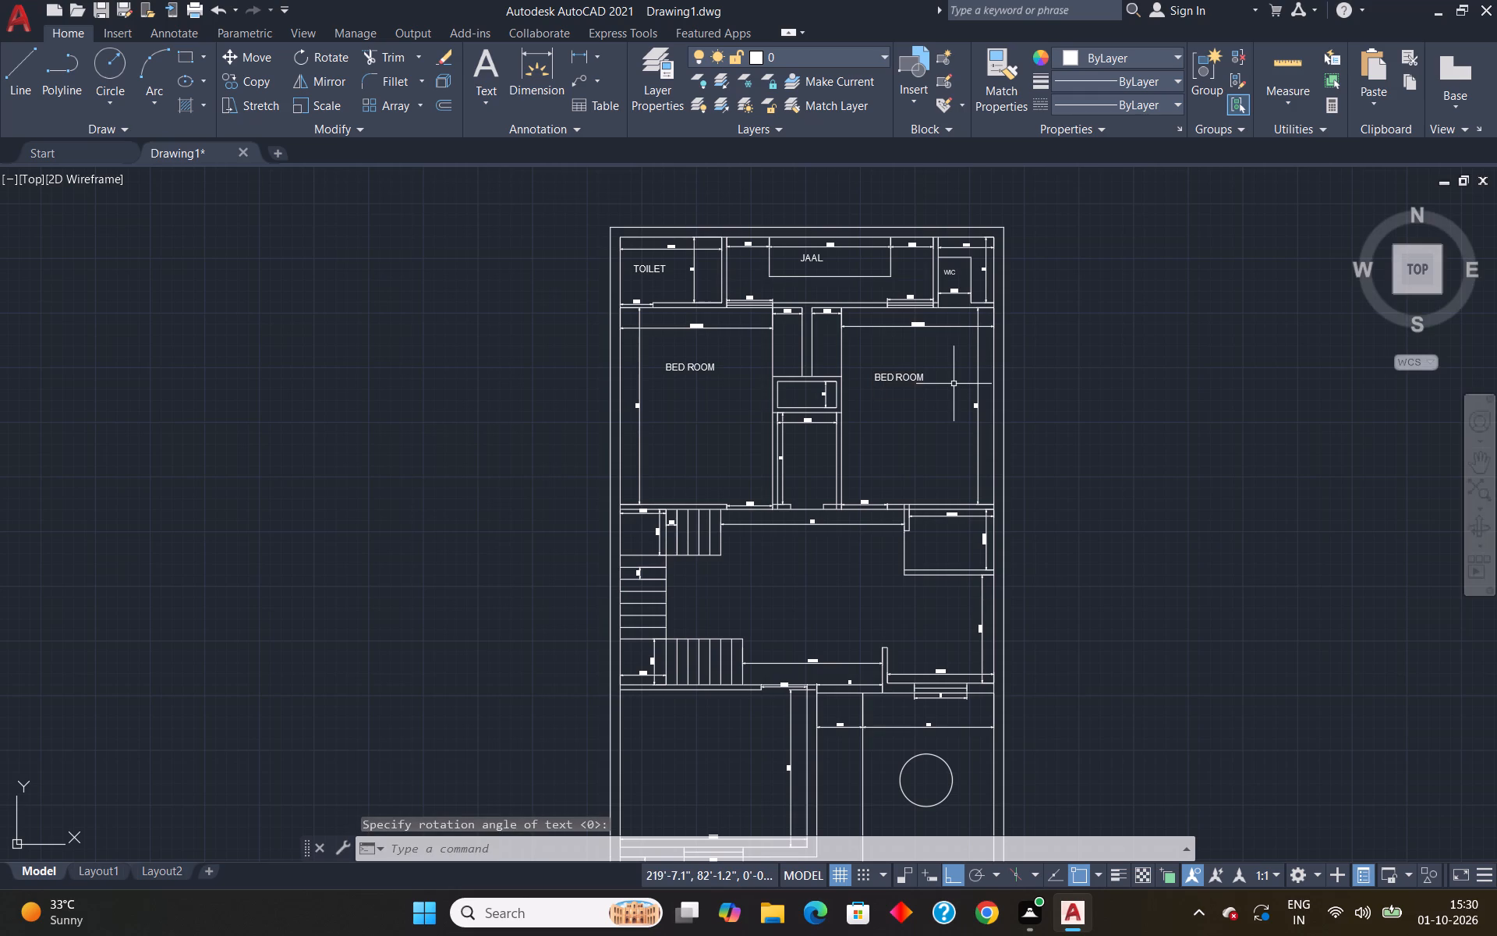
# Add the single-line text LOBBY in the open central area beside the staircase, with 6" text height and 0 rotation.
pyautogui.press('space')
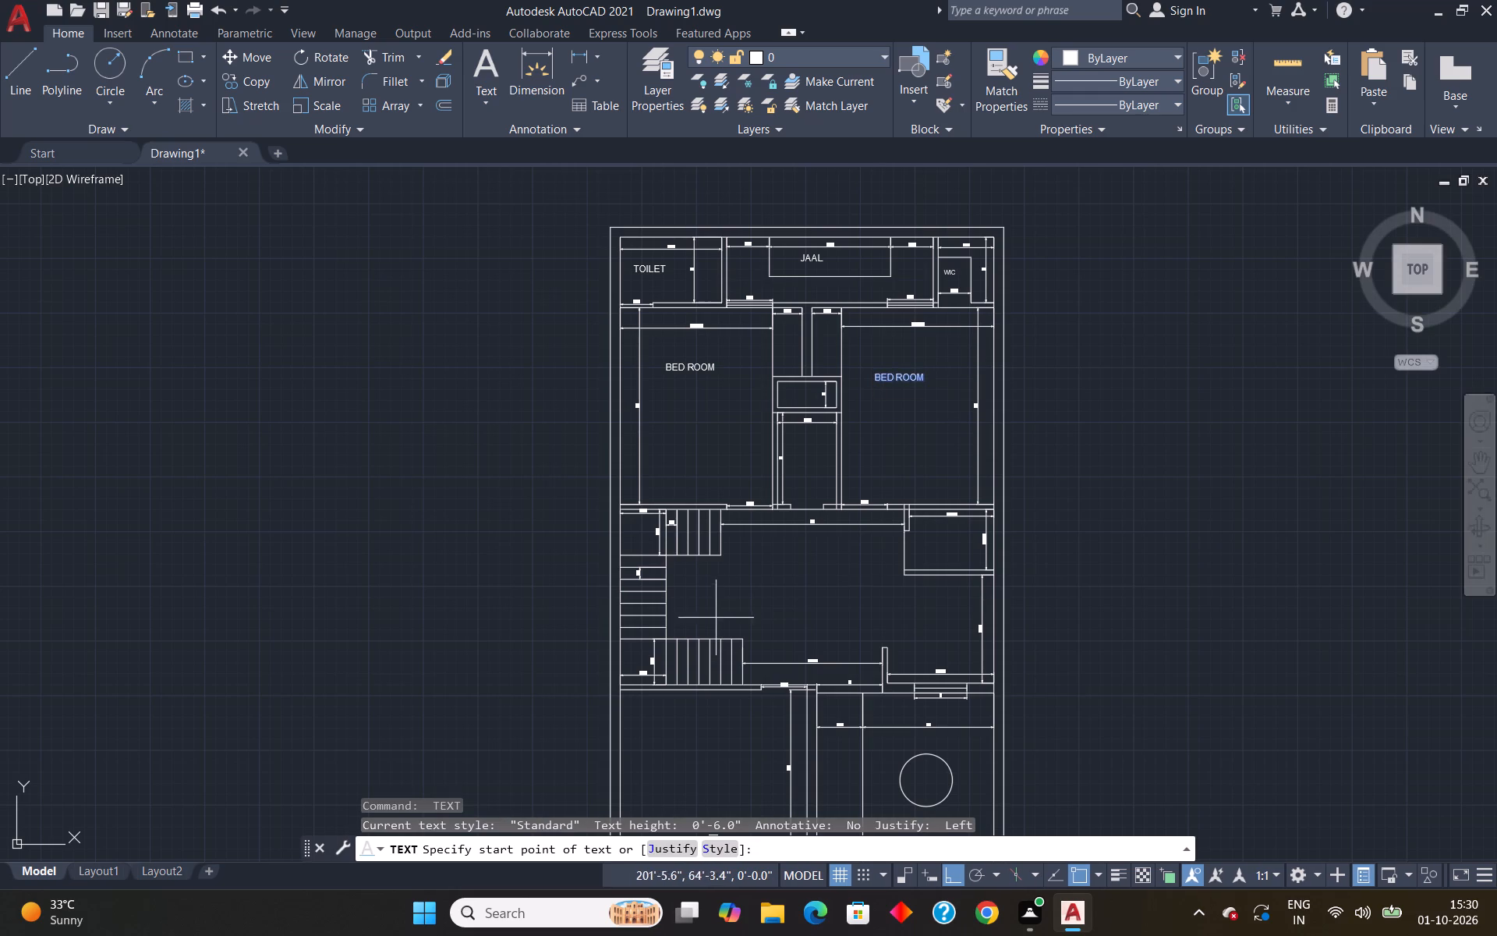
pyautogui.scroll(2, 707, 608)
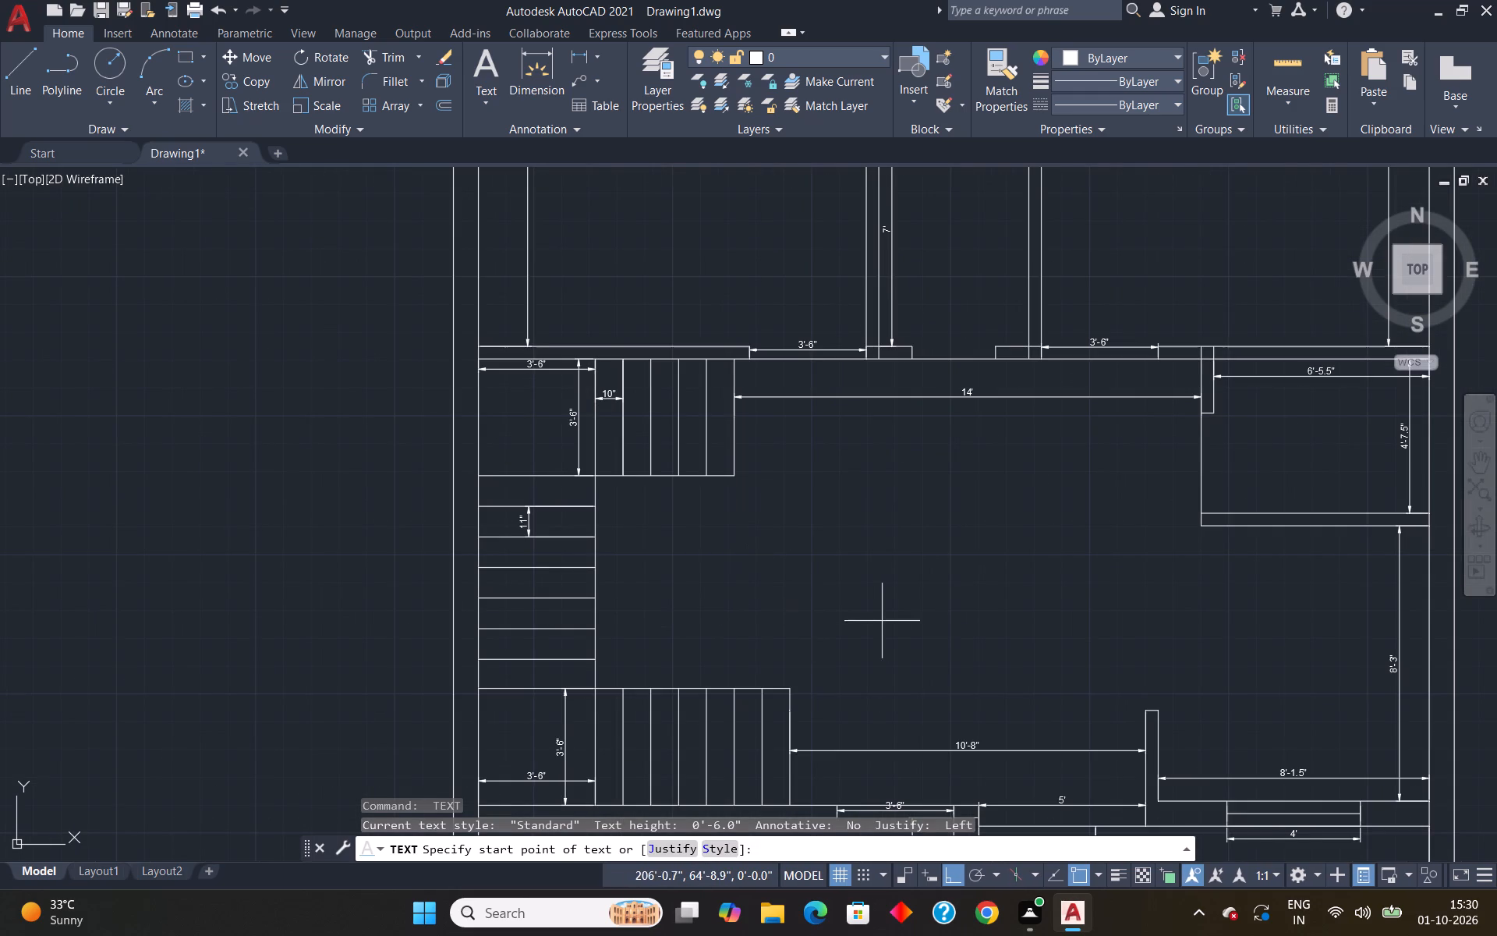
pyautogui.click(845, 576)
pyautogui.press('Return')
pyautogui.press('Return')
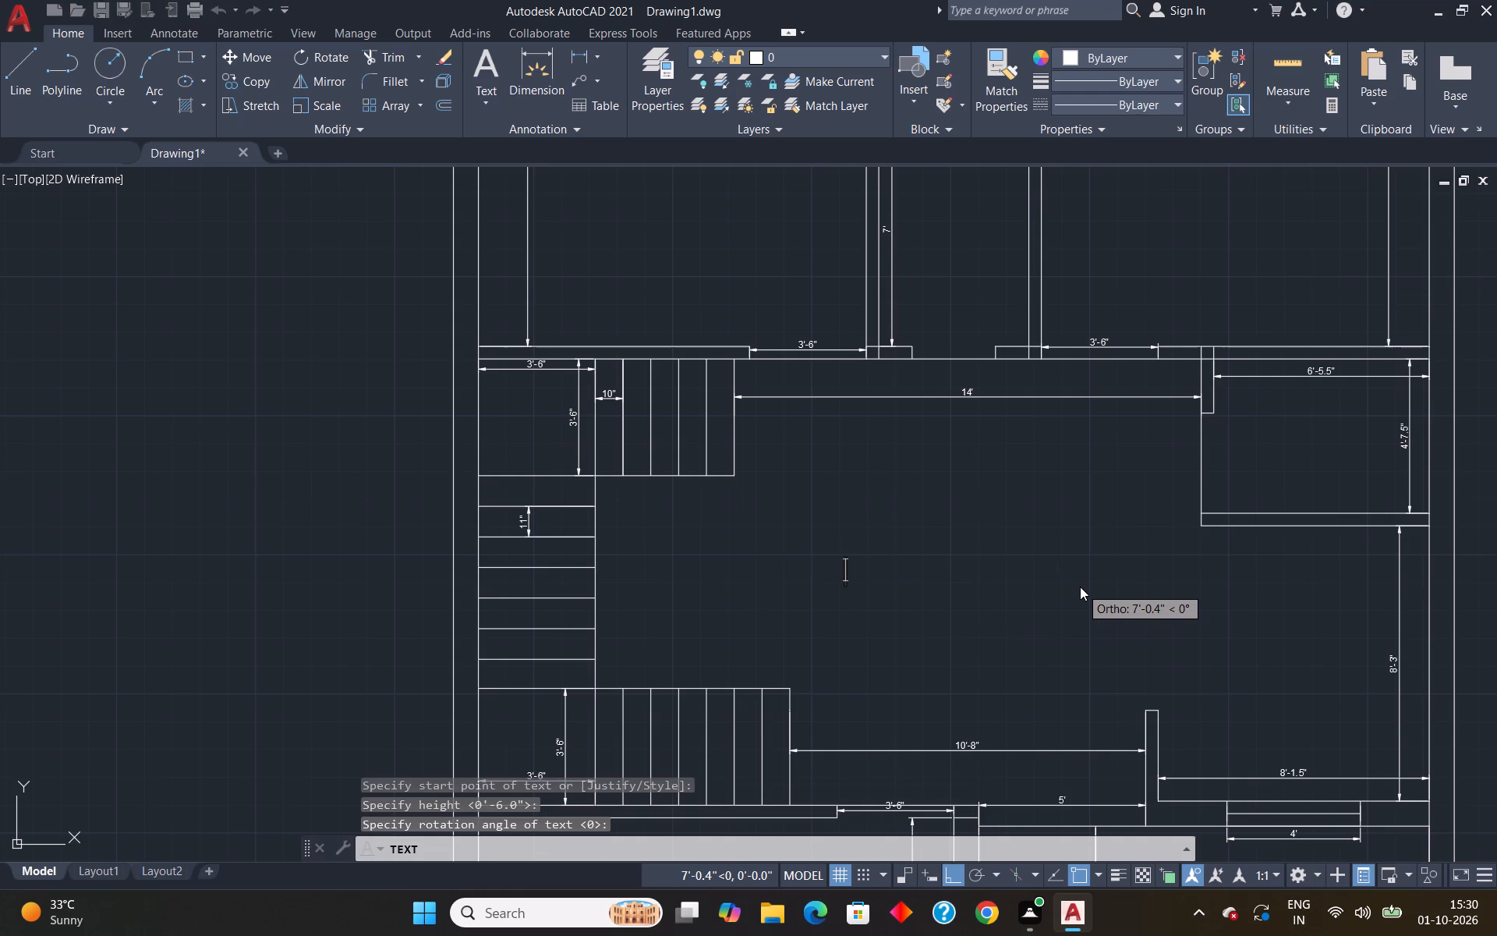
pyautogui.write('LOBBY')
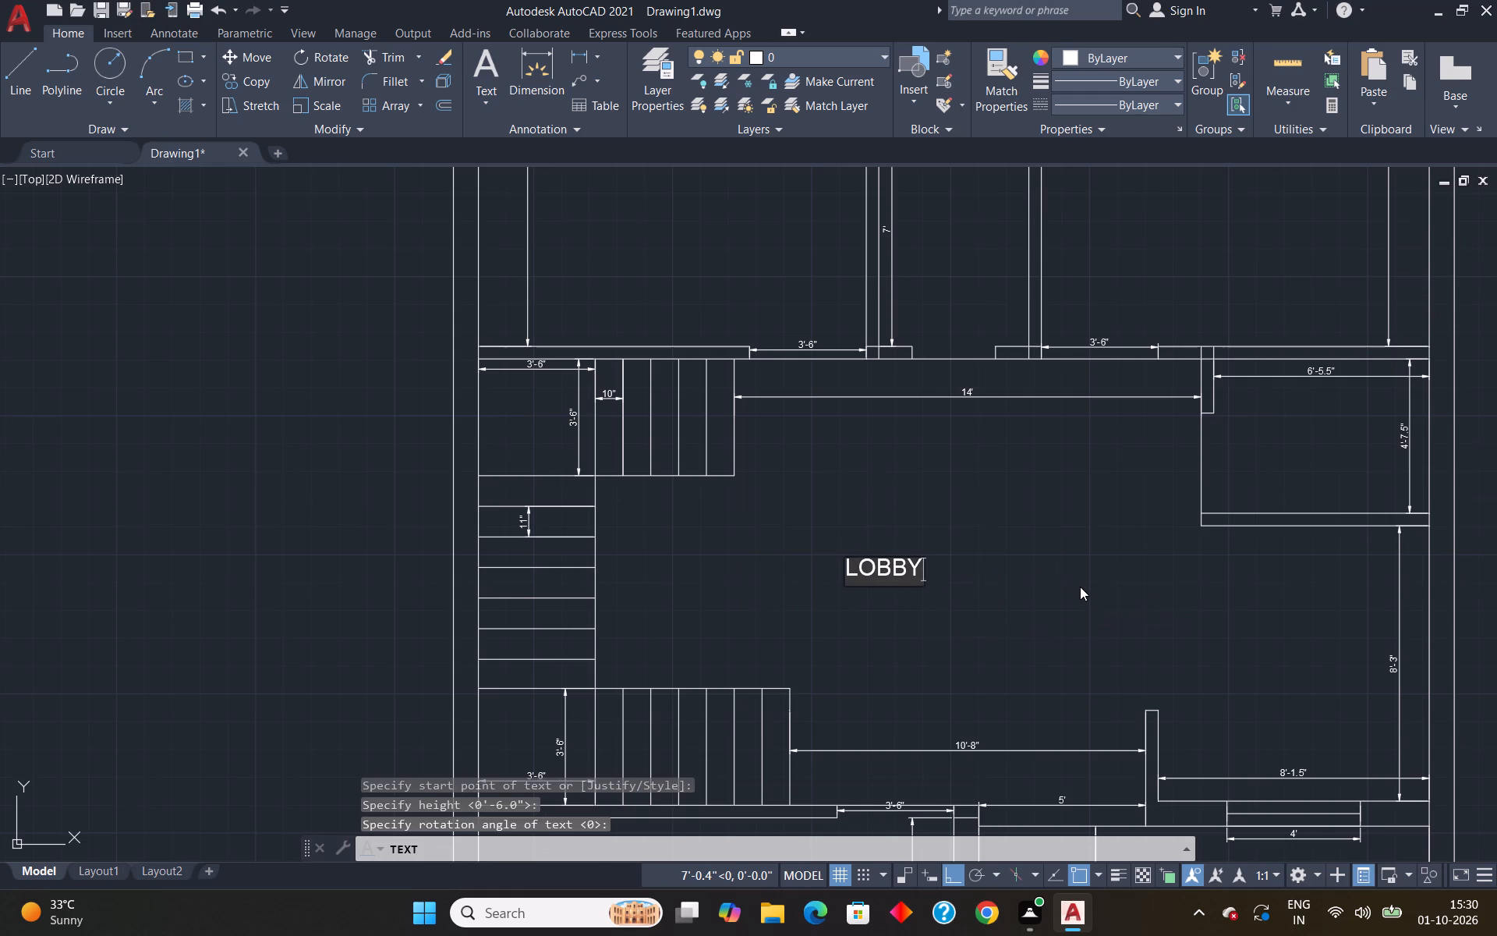
pyautogui.press('Return')
pyautogui.press('Return')
pyautogui.scroll(-3, 1075, 581)
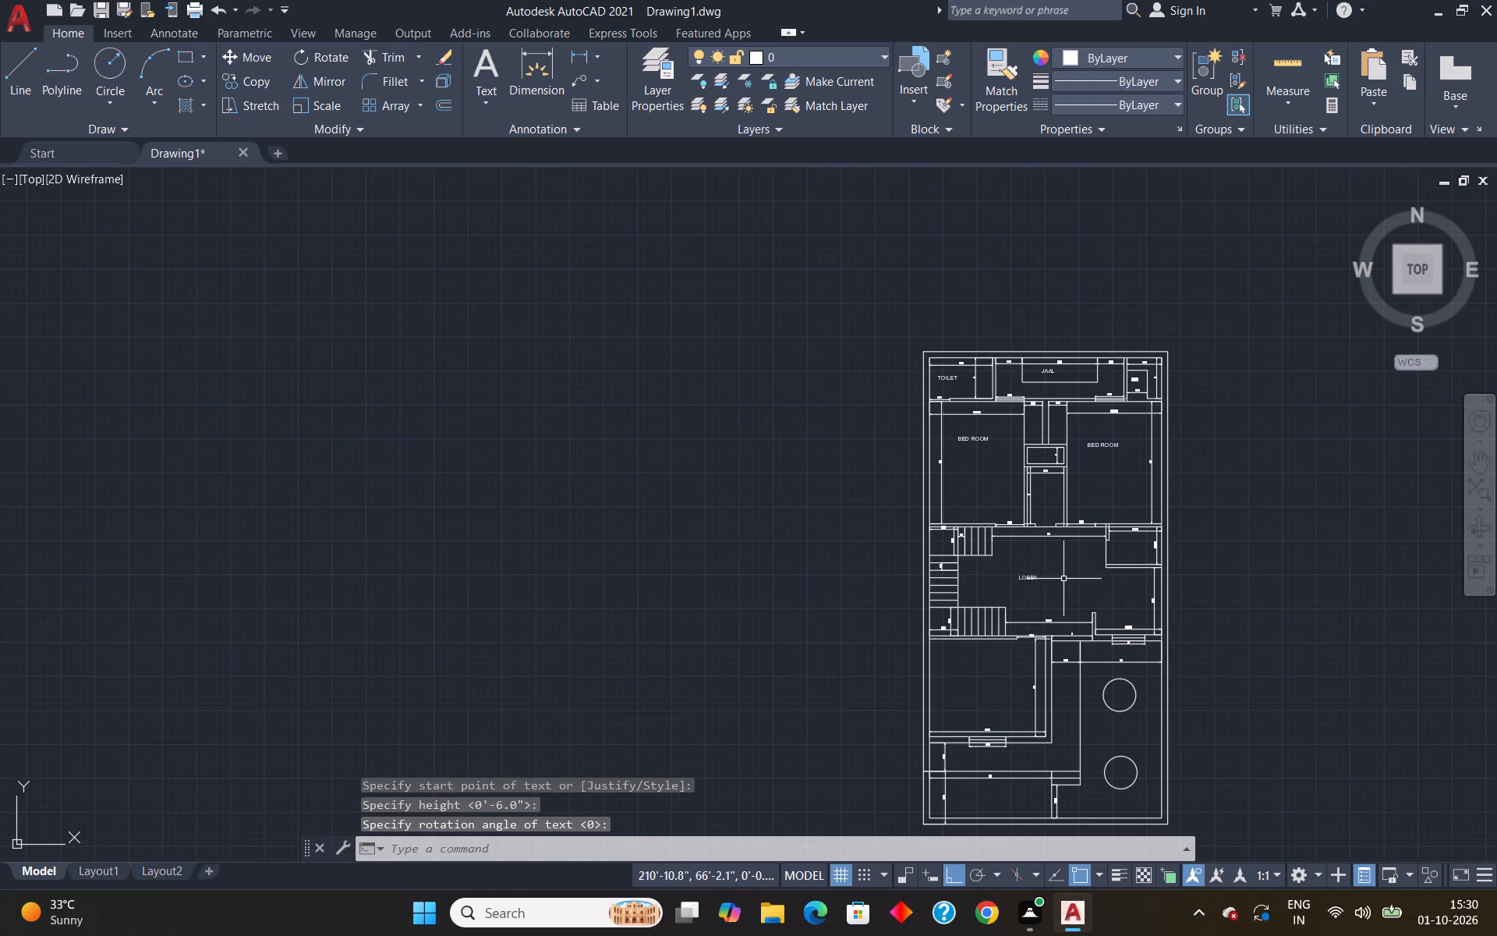
# Add the single-line text POOJA in the small walled room at the lobby's upper right corner, with 6" text height and 0 rotation.
pyautogui.scroll(2, 1122, 600)
pyautogui.press('space')
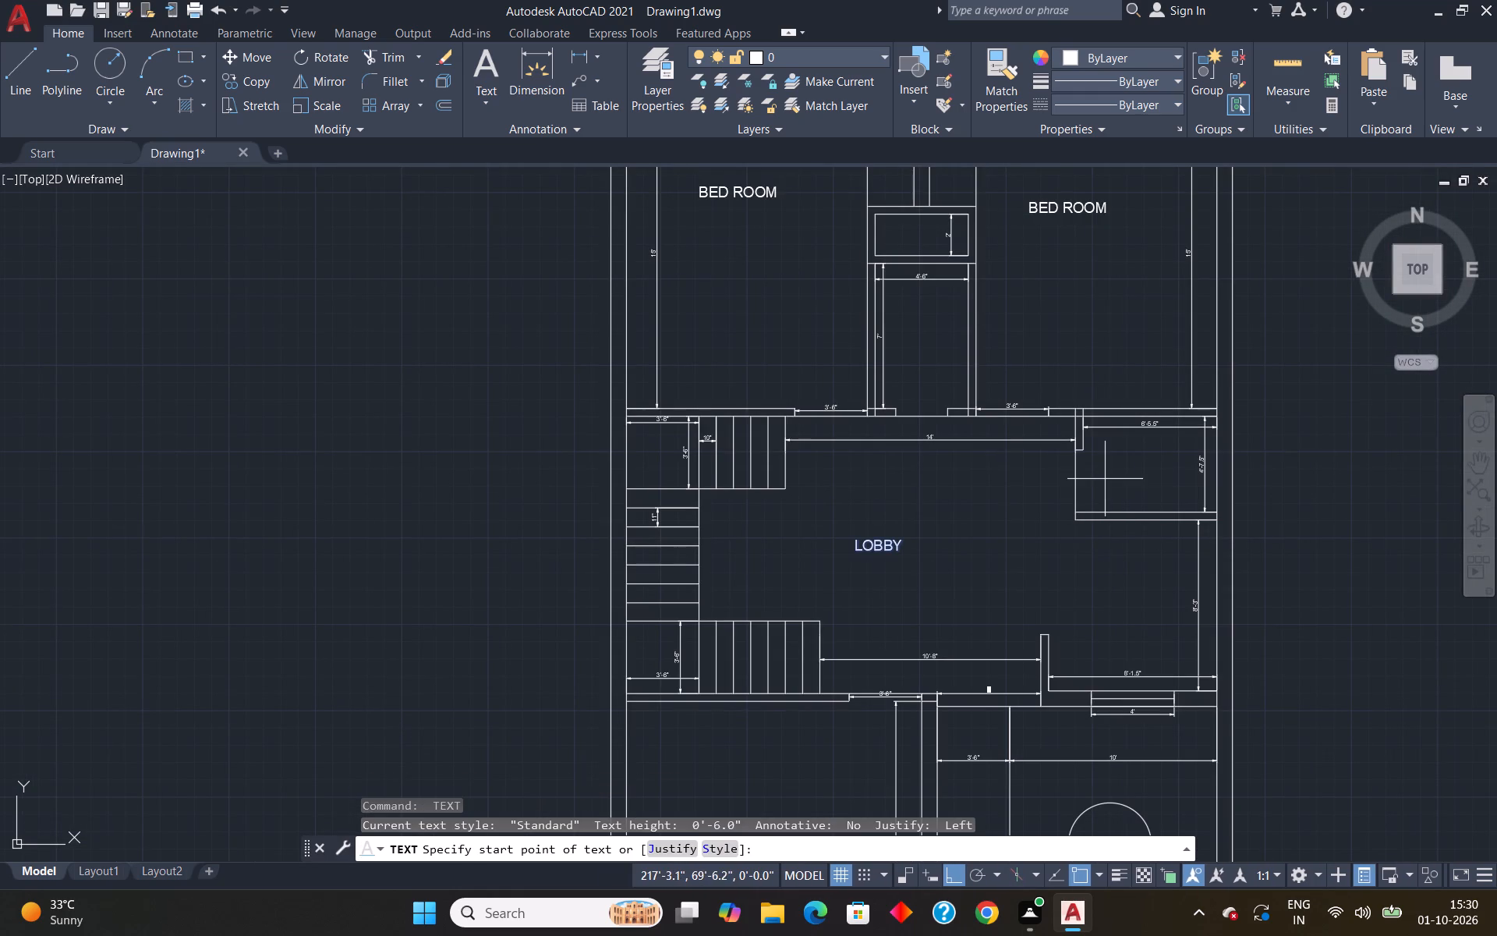
pyautogui.click(1094, 470)
pyautogui.press('Return')
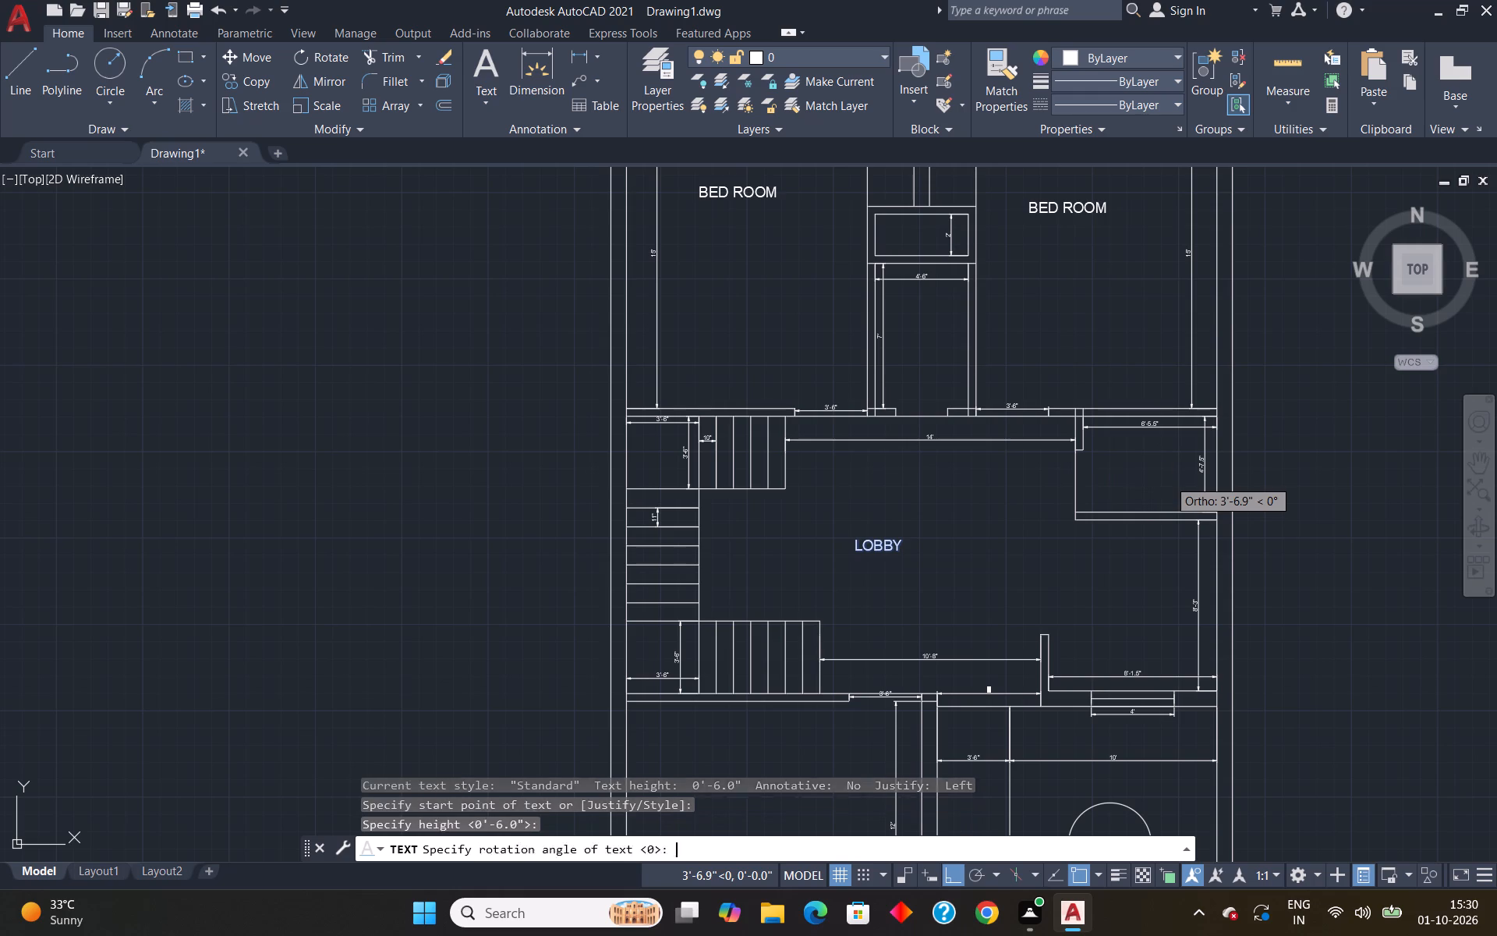
pyautogui.press('Return')
pyautogui.write('POOJA')
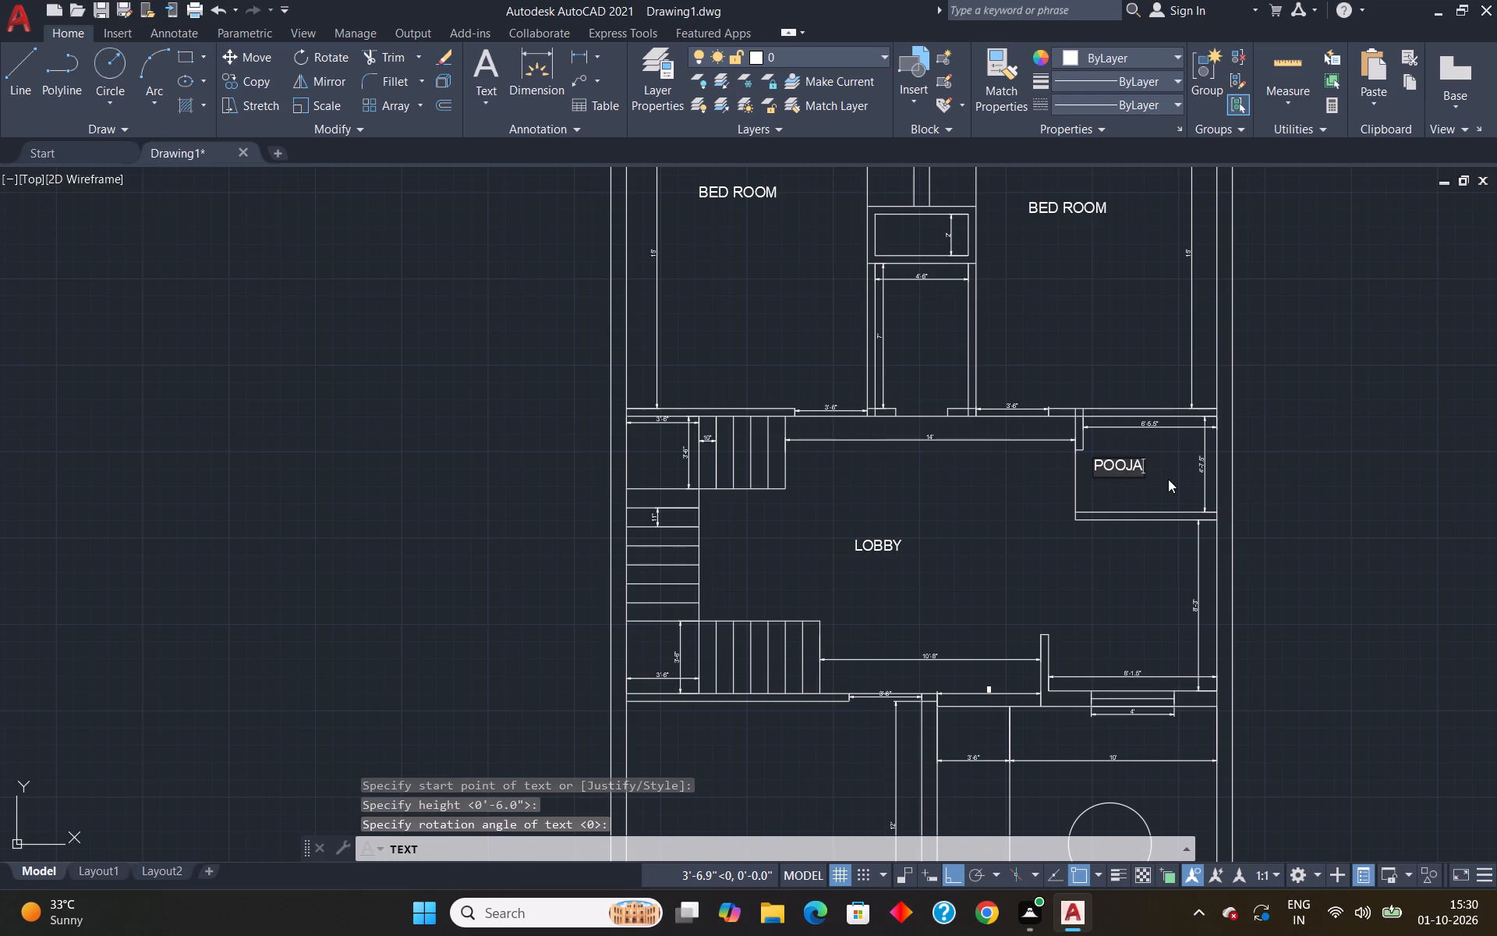
pyautogui.press('Return')
pyautogui.press('Return')
# Add the single-line text DWG ROOM in the 14'-3" by 12' room below the staircase, with 6" text height and 0 rotation.
pyautogui.press('space')
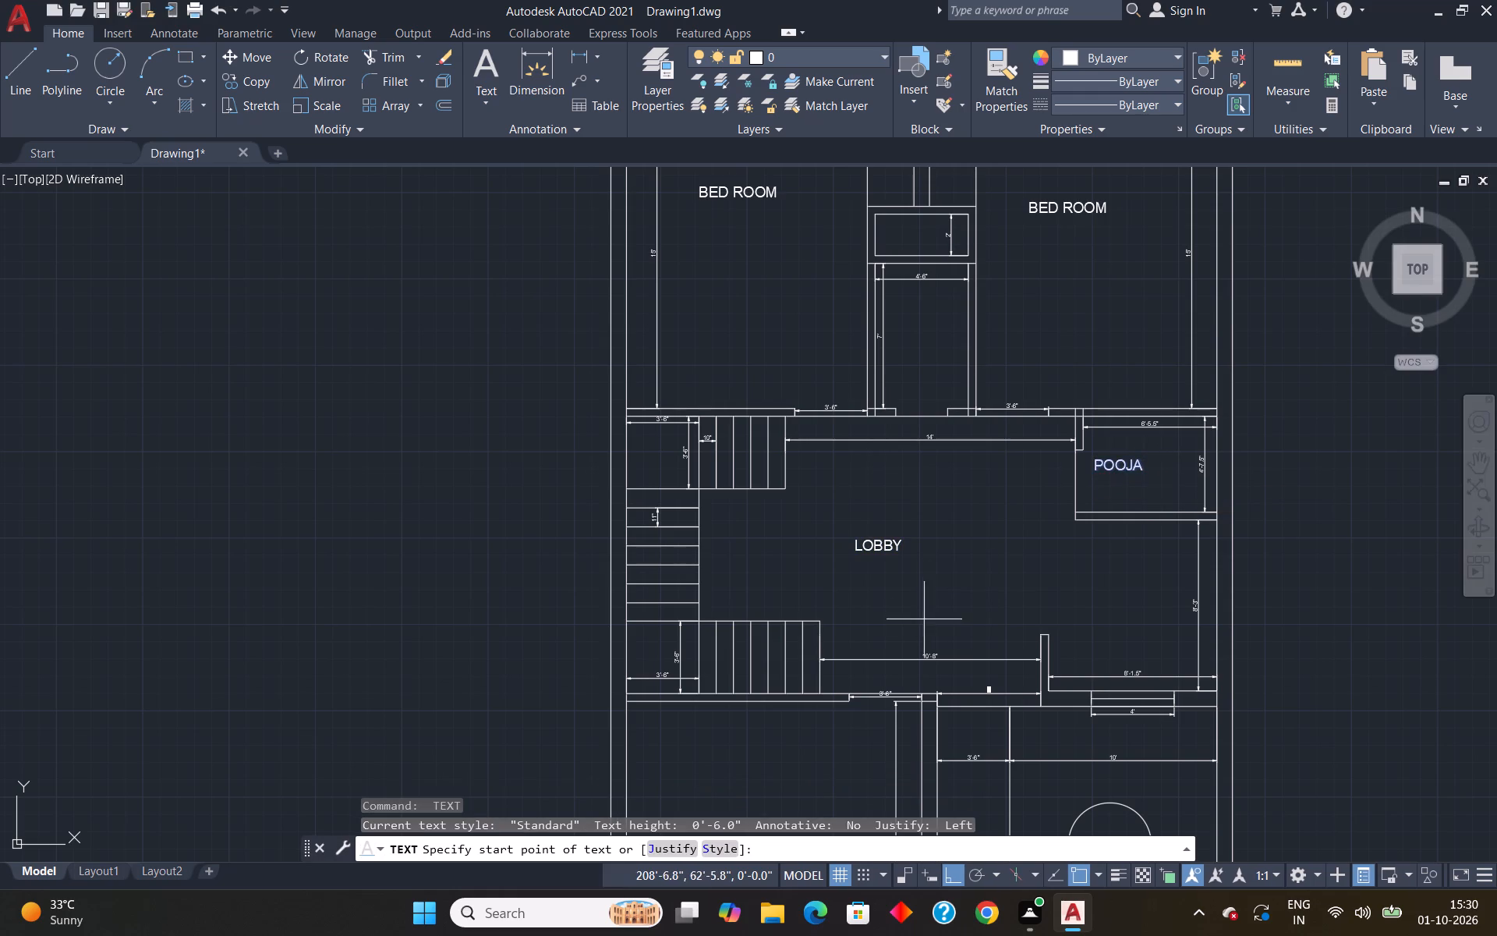
pyautogui.scroll(-3, 931, 601)
pyautogui.scroll(3, 867, 689)
pyautogui.click(837, 522)
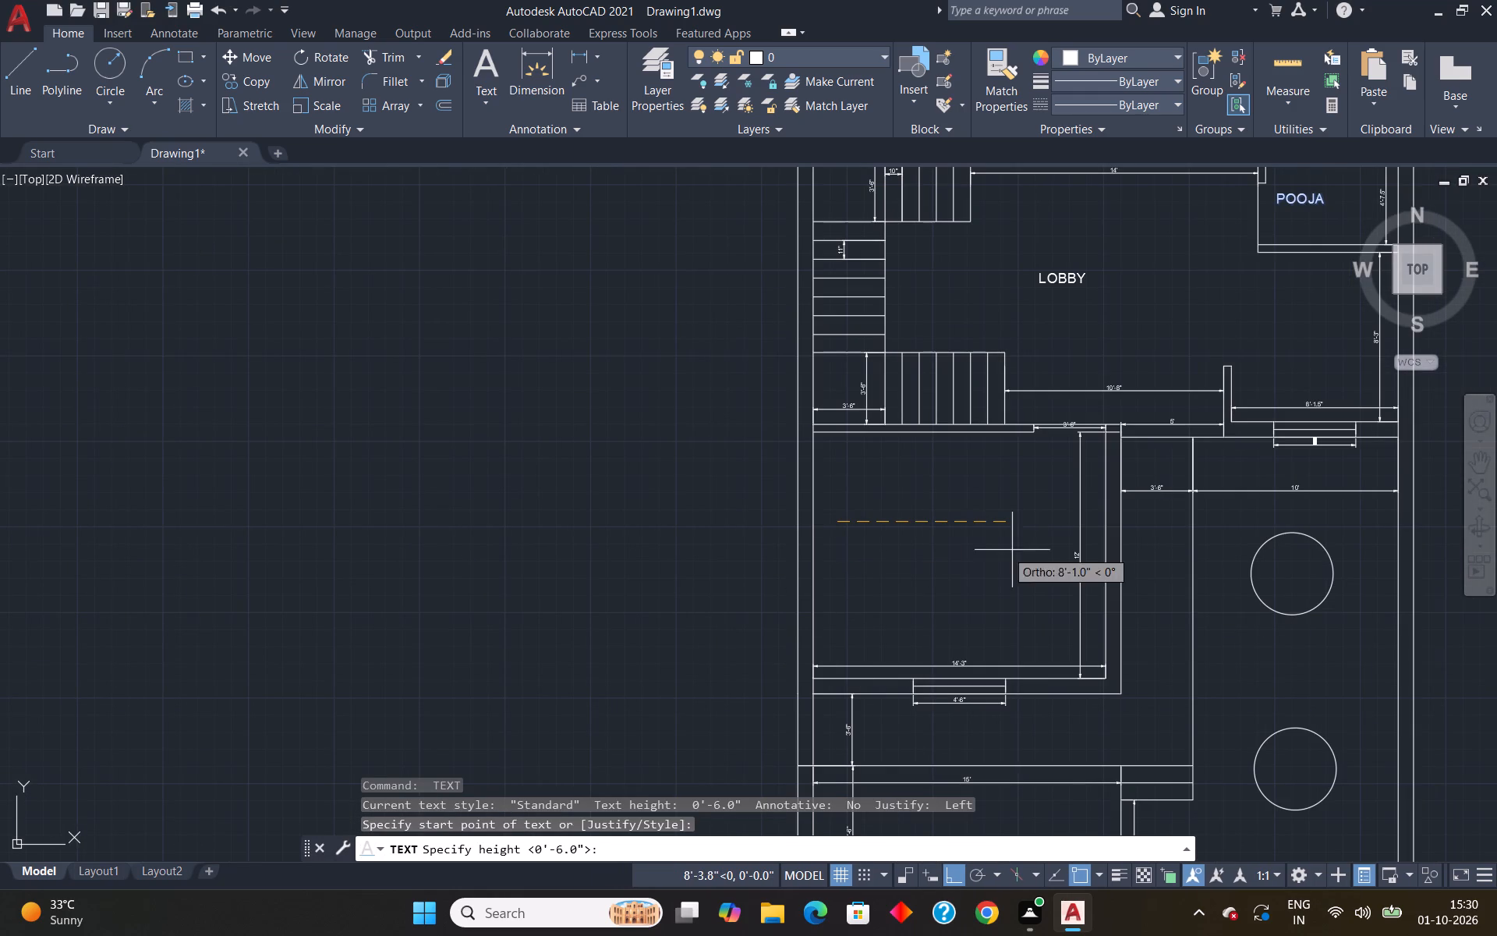
pyautogui.press('Return')
pyautogui.press('Return')
pyautogui.write('DWG ROOM')
pyautogui.press('Return')
pyautogui.press('Return')
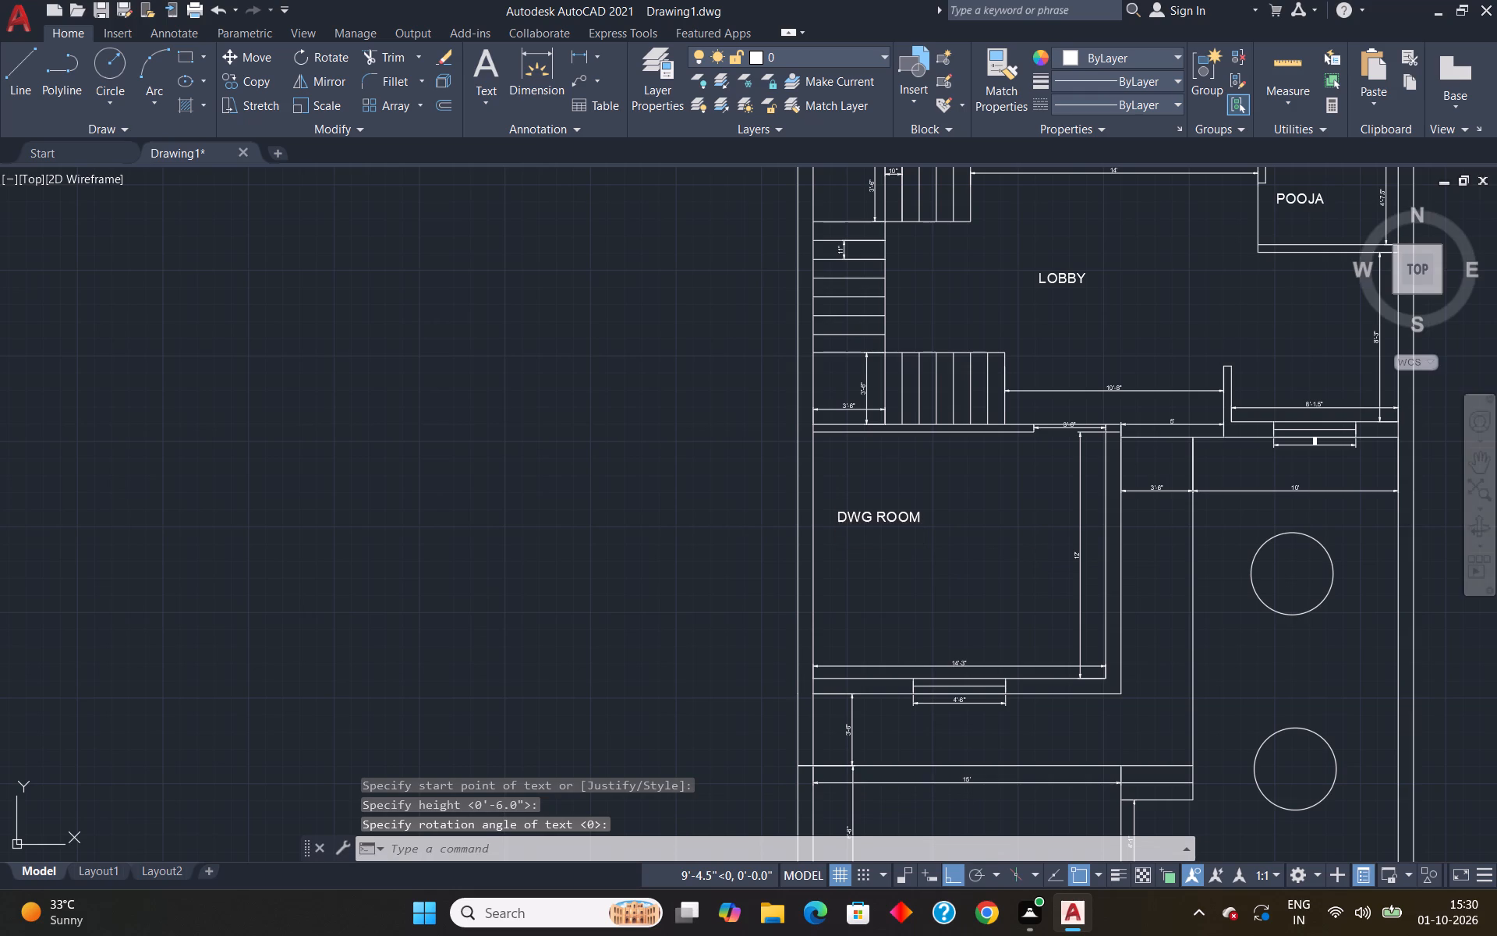
# Add the single-line text LAWN in the 15' by 6'-6" front area, with 6" text height and 0 rotation.
pyautogui.press('space')
pyautogui.scroll(-3, 1037, 568)
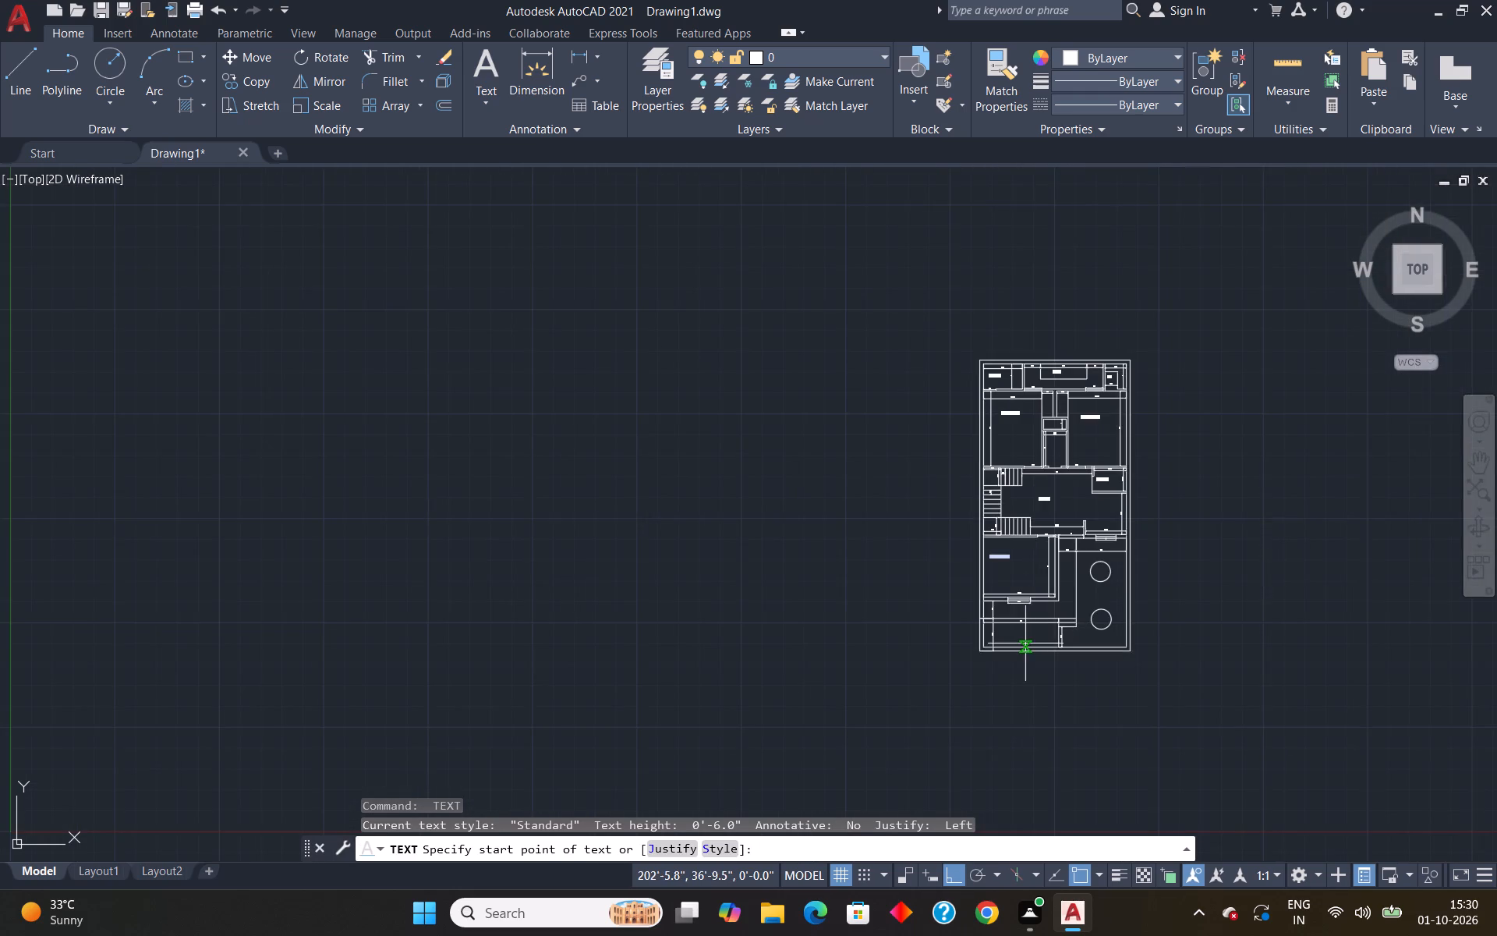
pyautogui.scroll(3, 1025, 643)
pyautogui.click(936, 615)
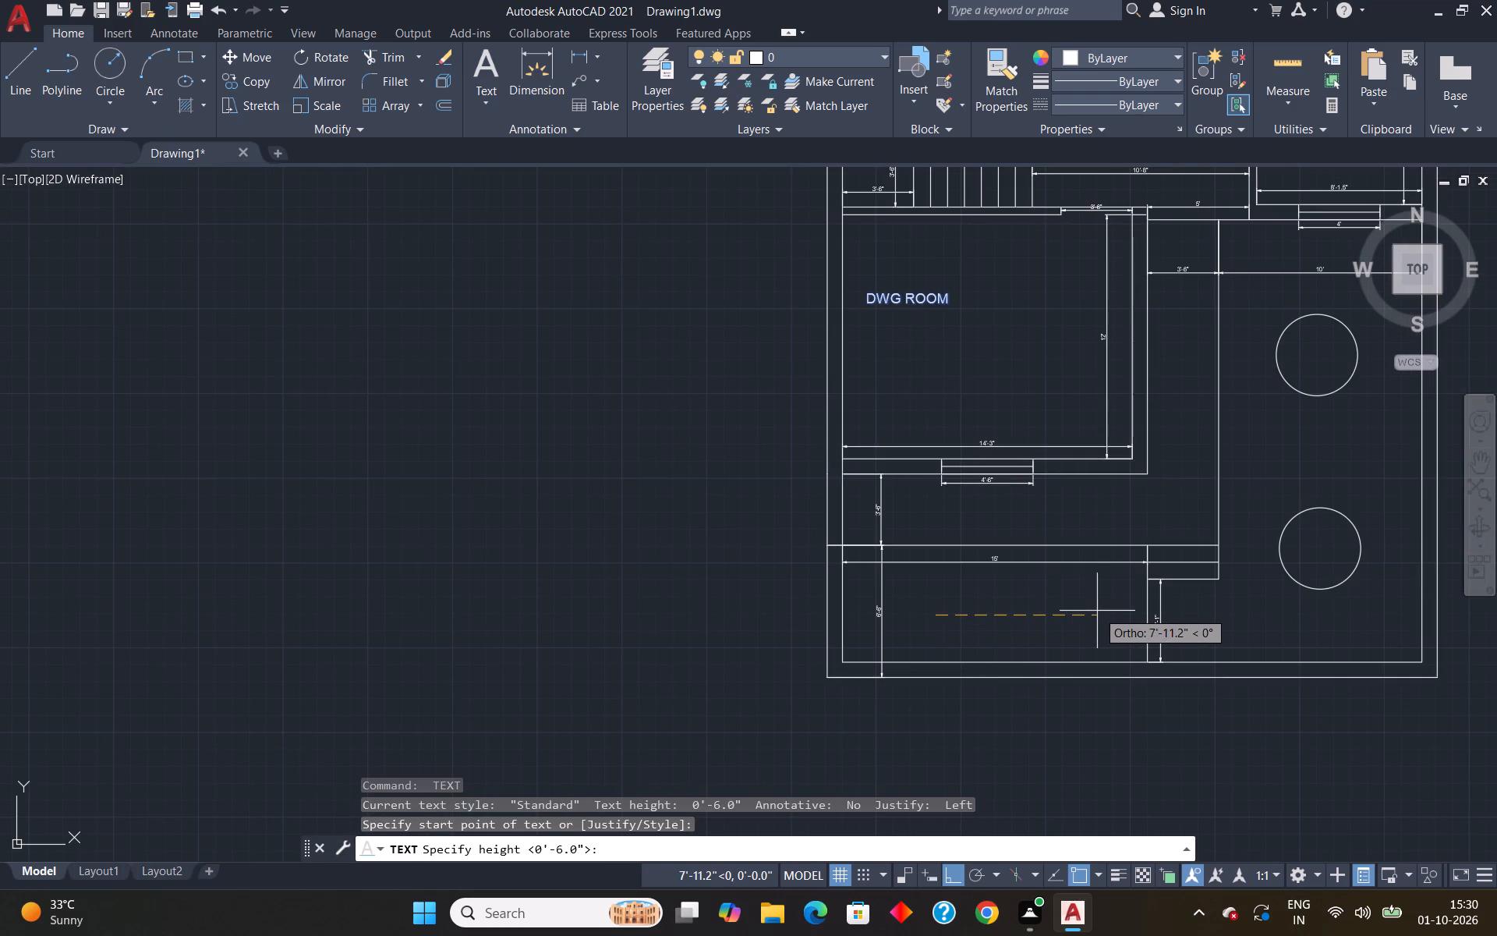
pyautogui.press('Return')
pyautogui.press('Return')
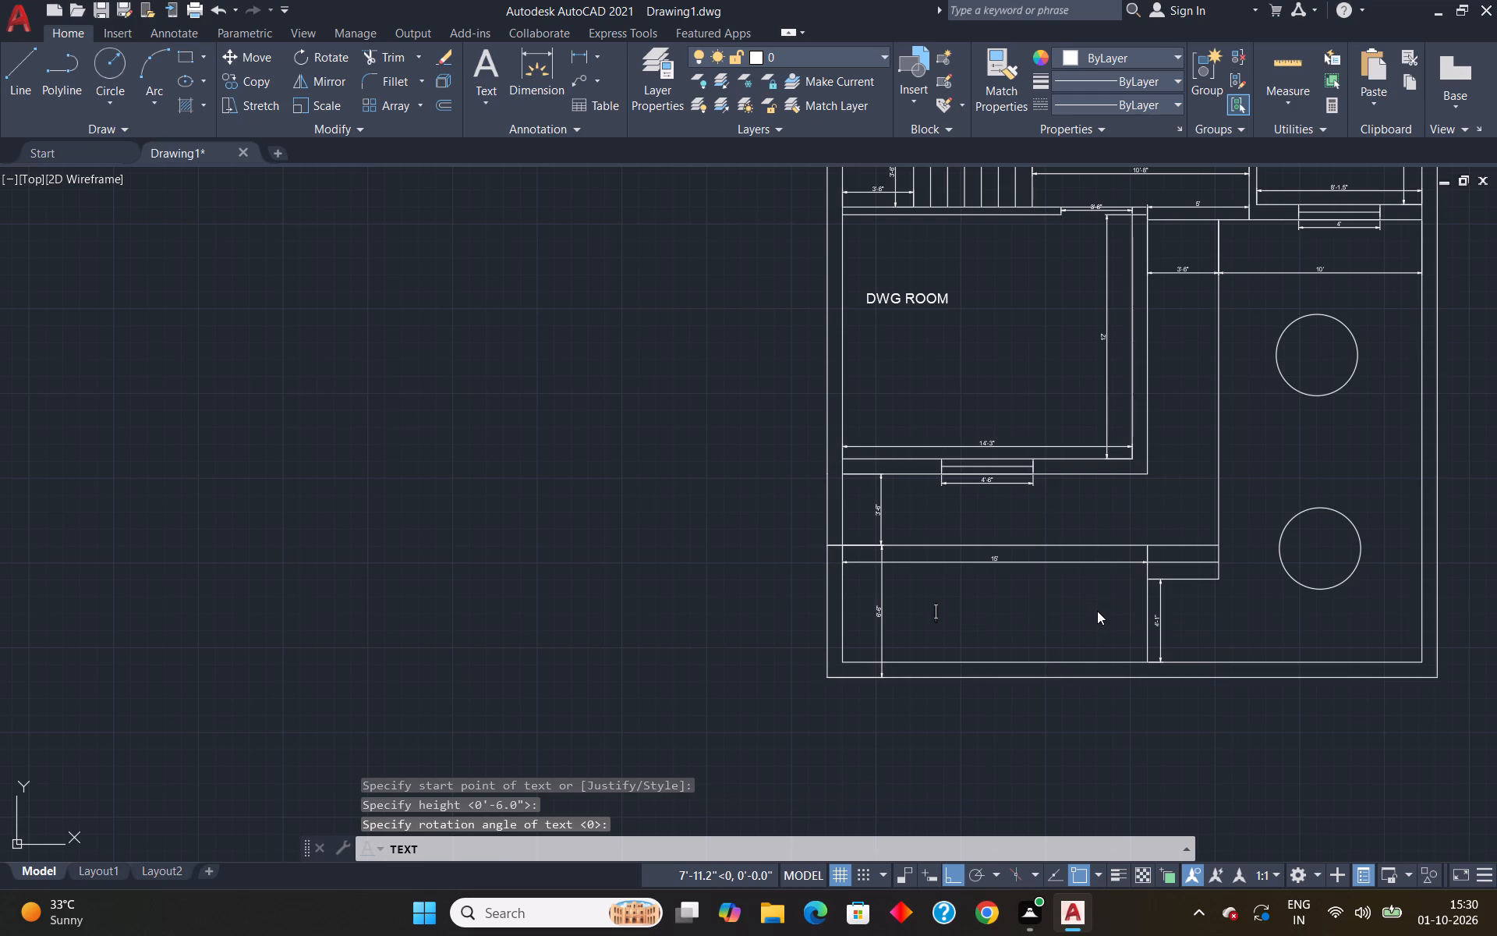
pyautogui.write('LAWN')
pyautogui.press('Return')
pyautogui.press('Return')
# Label the upper circle with single-line text WATER and TANK on two lines, with 6" text height and 0 rotation.
pyautogui.press('space')
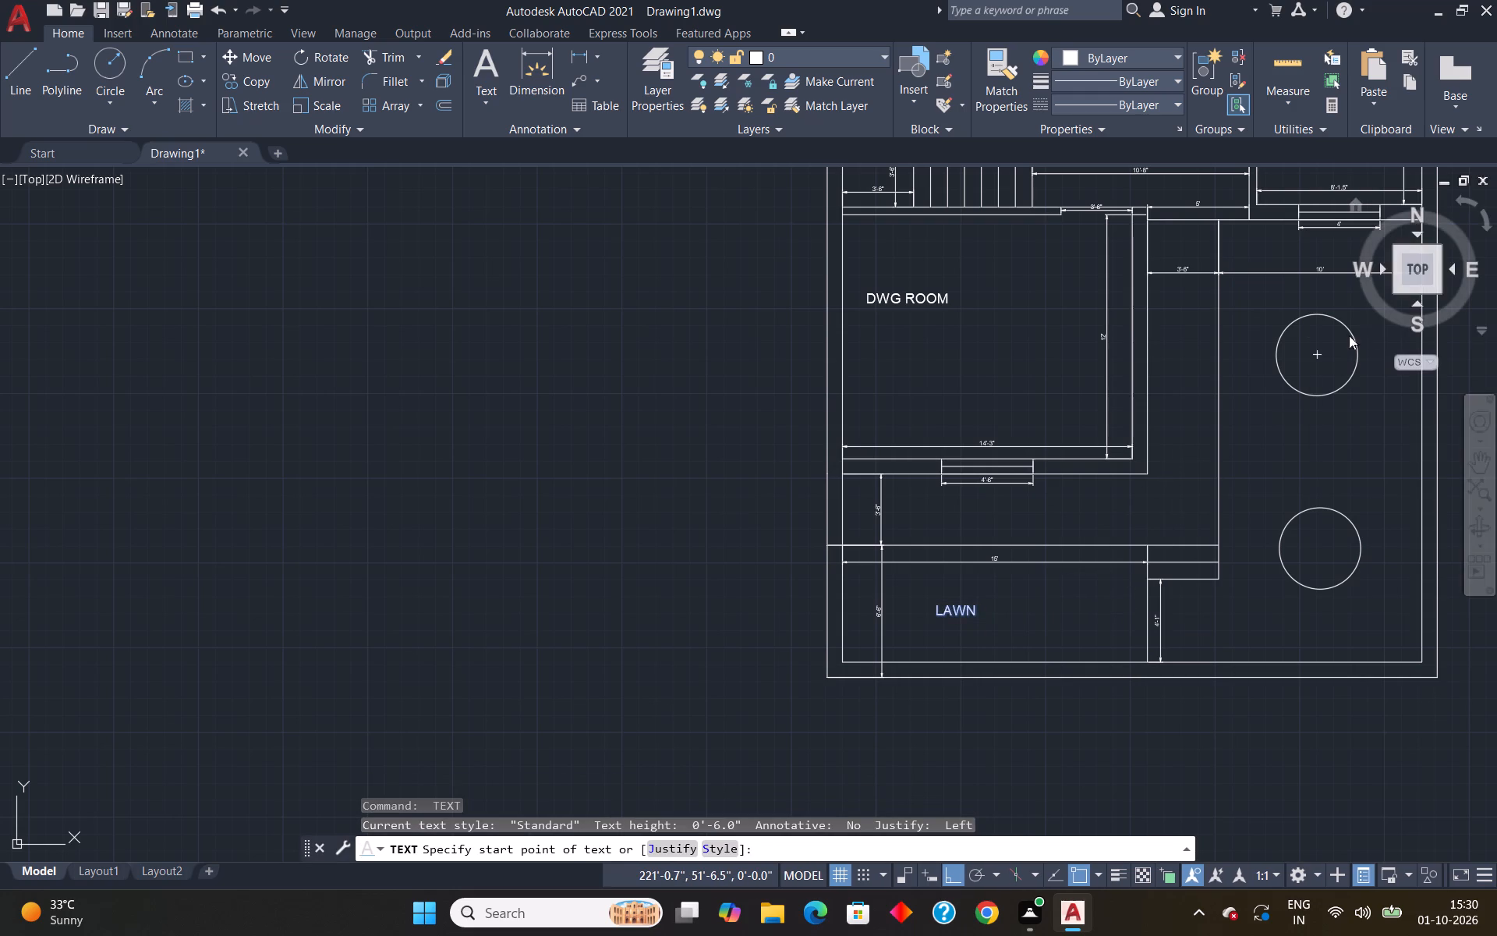
pyautogui.scroll(3, 1311, 347)
pyautogui.click(1230, 316)
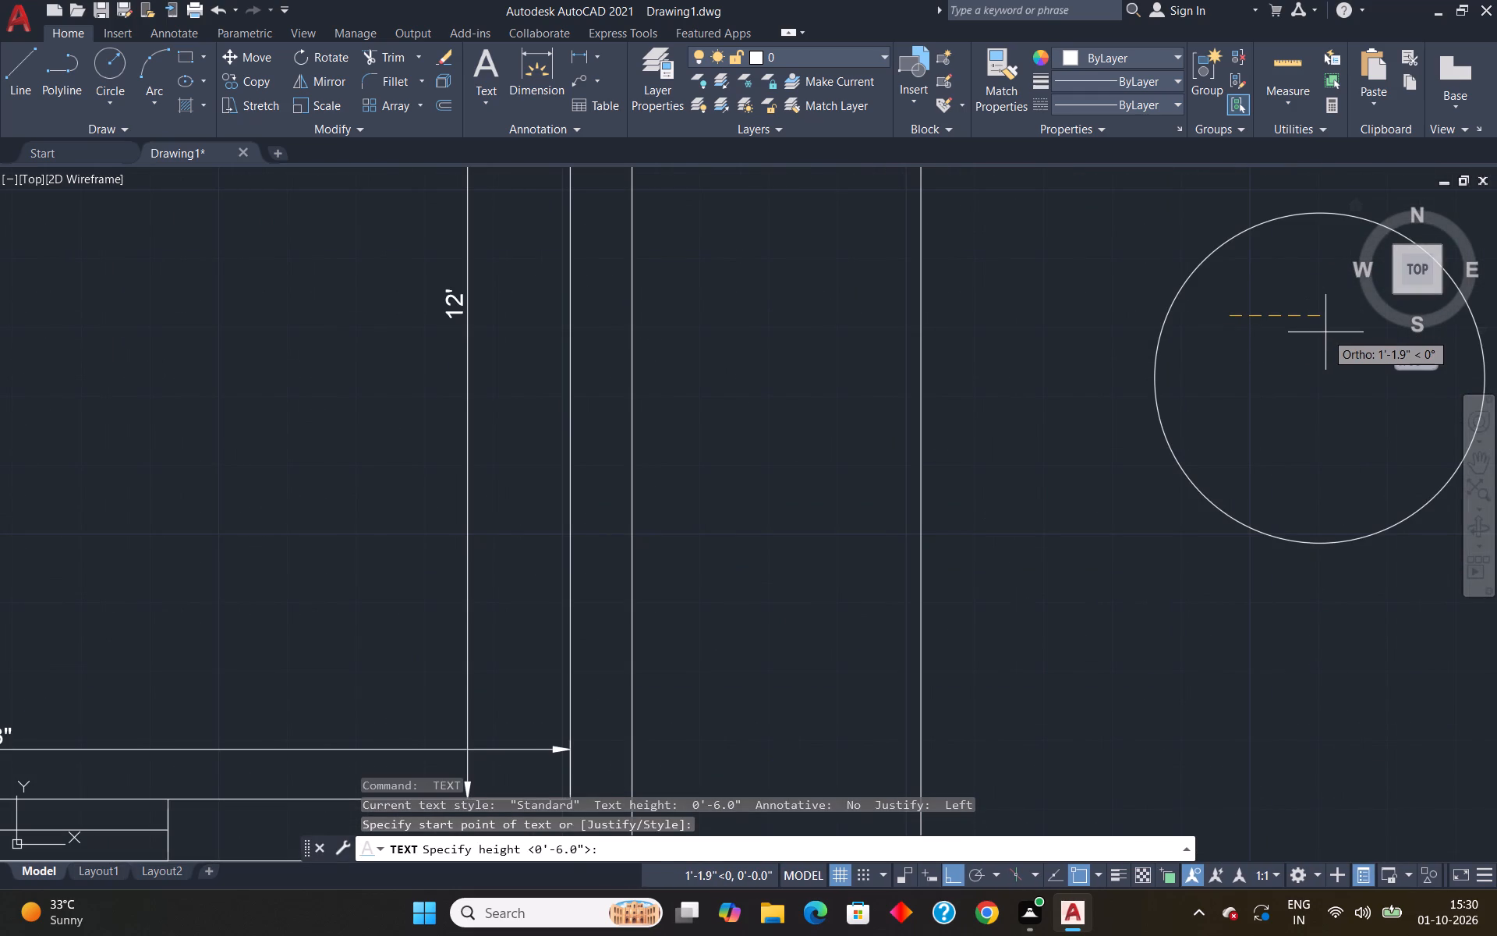
pyautogui.press('Return')
pyautogui.press('Return')
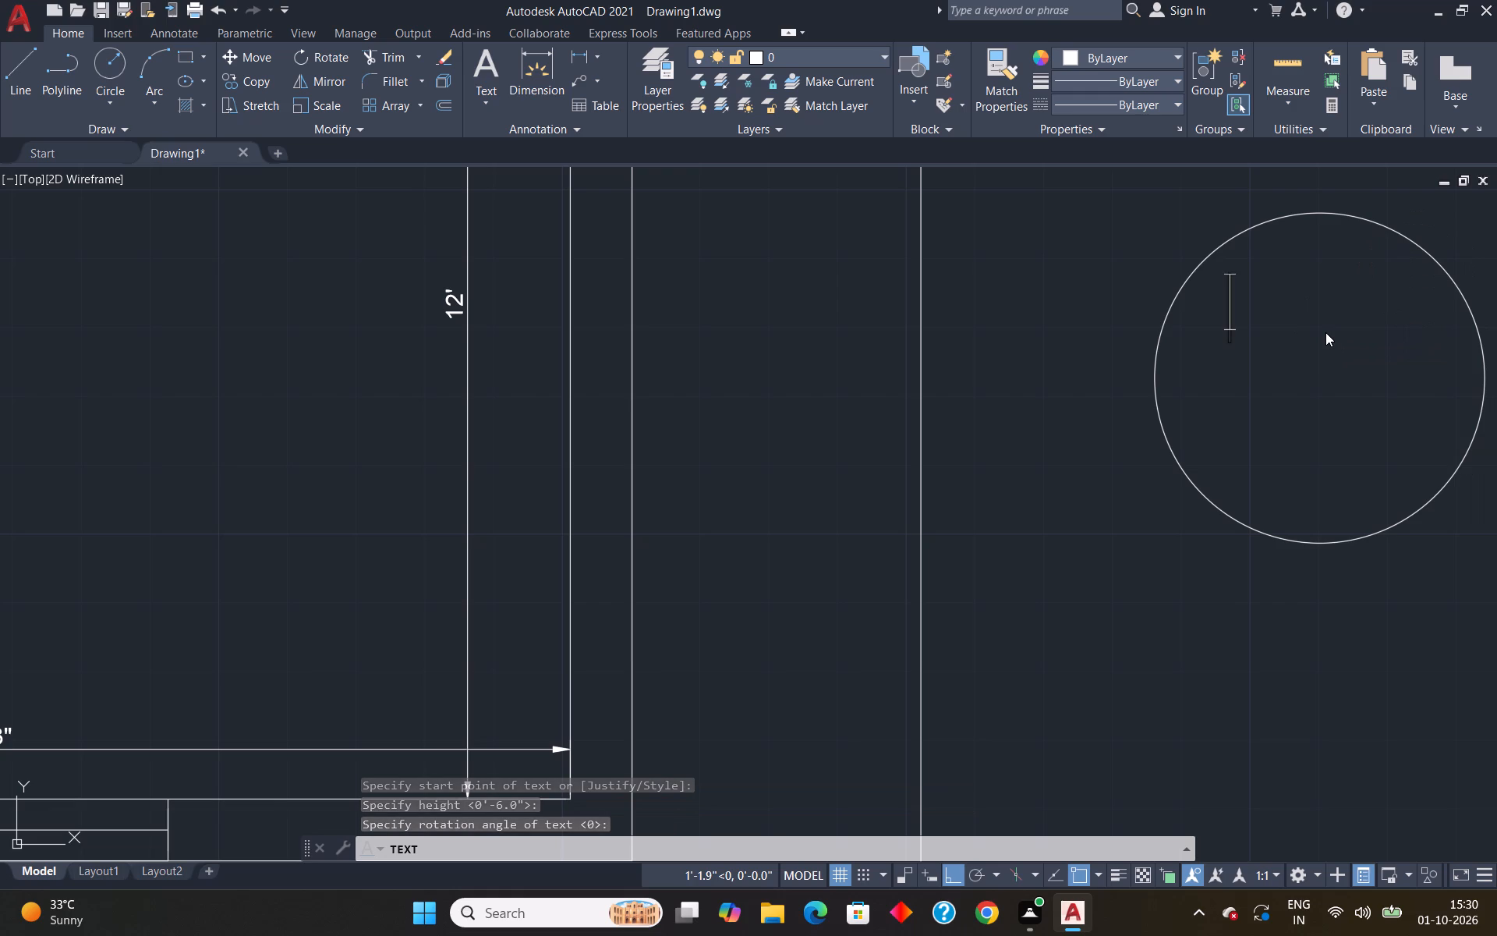
pyautogui.write('WATER TANK')
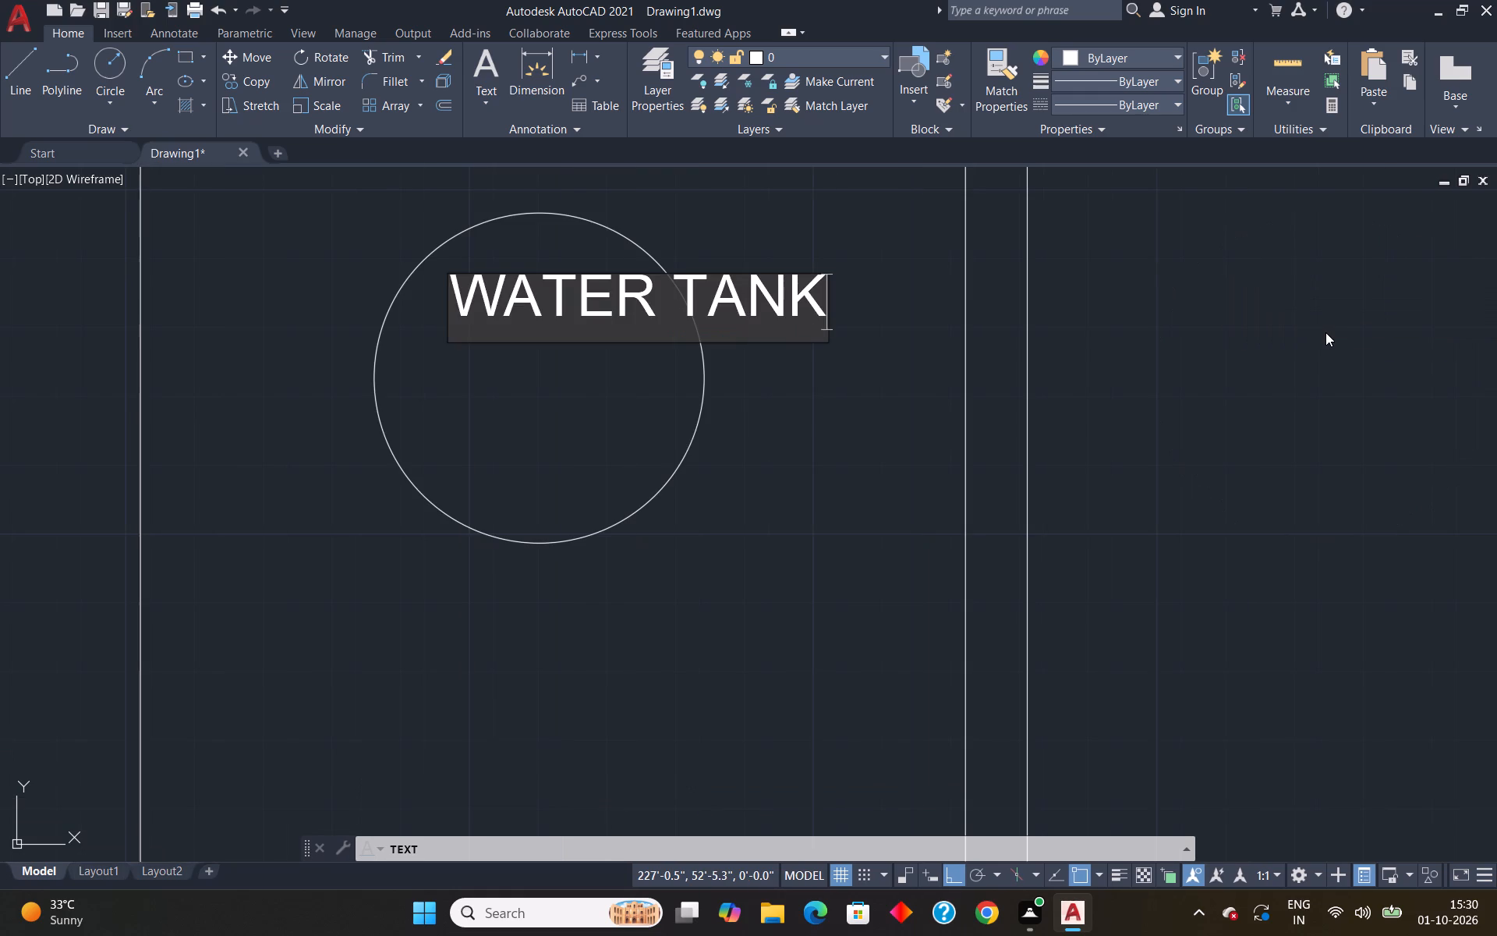
pyautogui.press('BackSpace')
pyautogui.press('BackSpace')
pyautogui.press('BackSpace')
pyautogui.press('BackSpace')
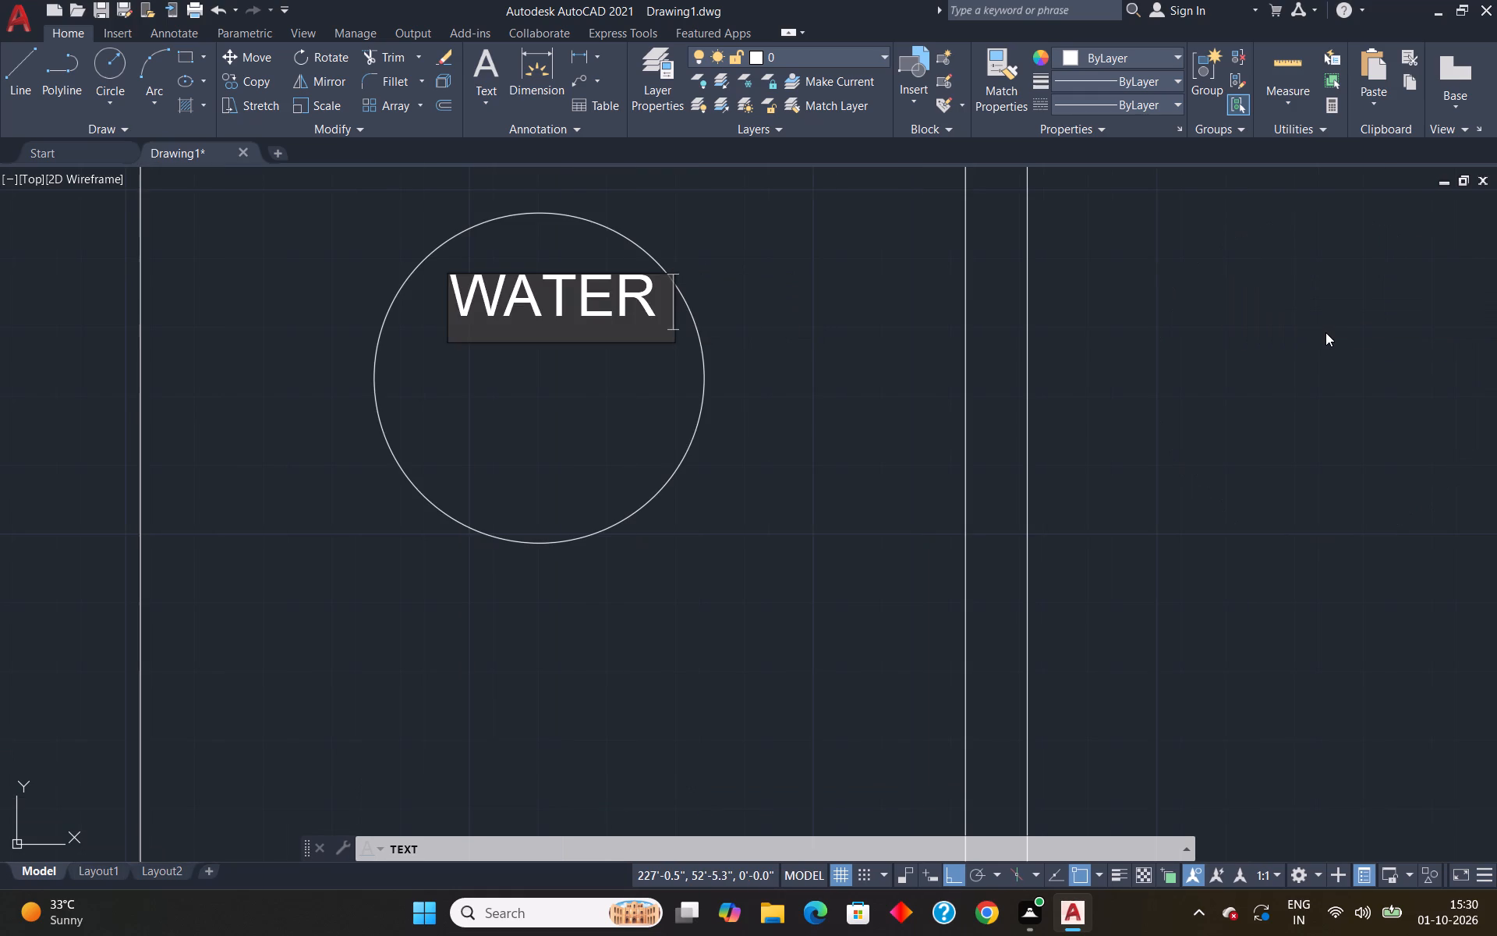
pyautogui.press('Return')
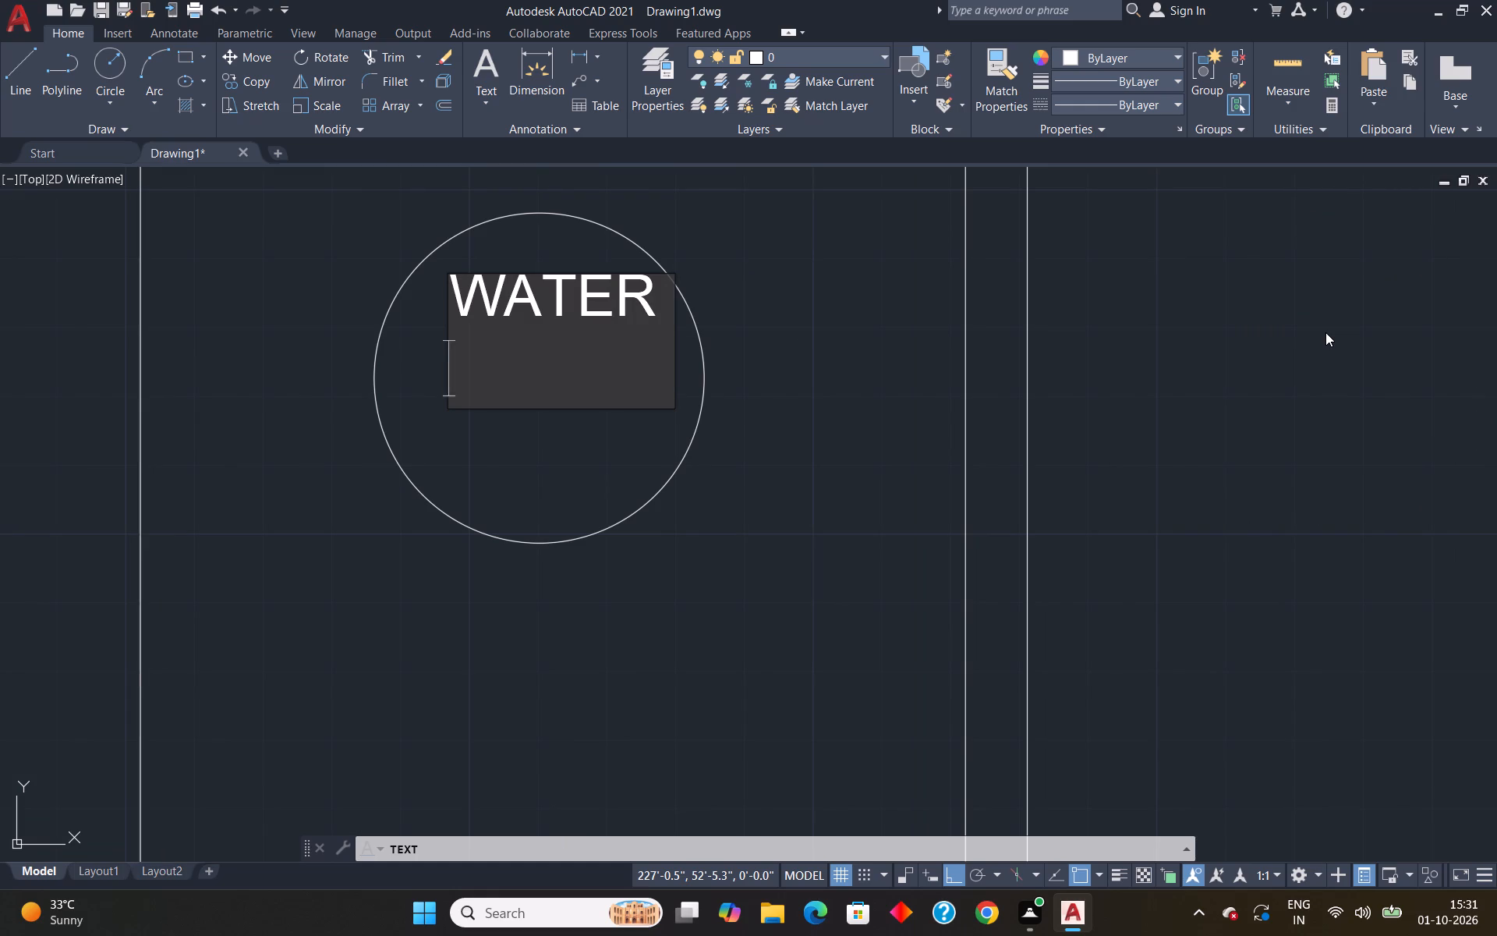
pyautogui.write('TANK')
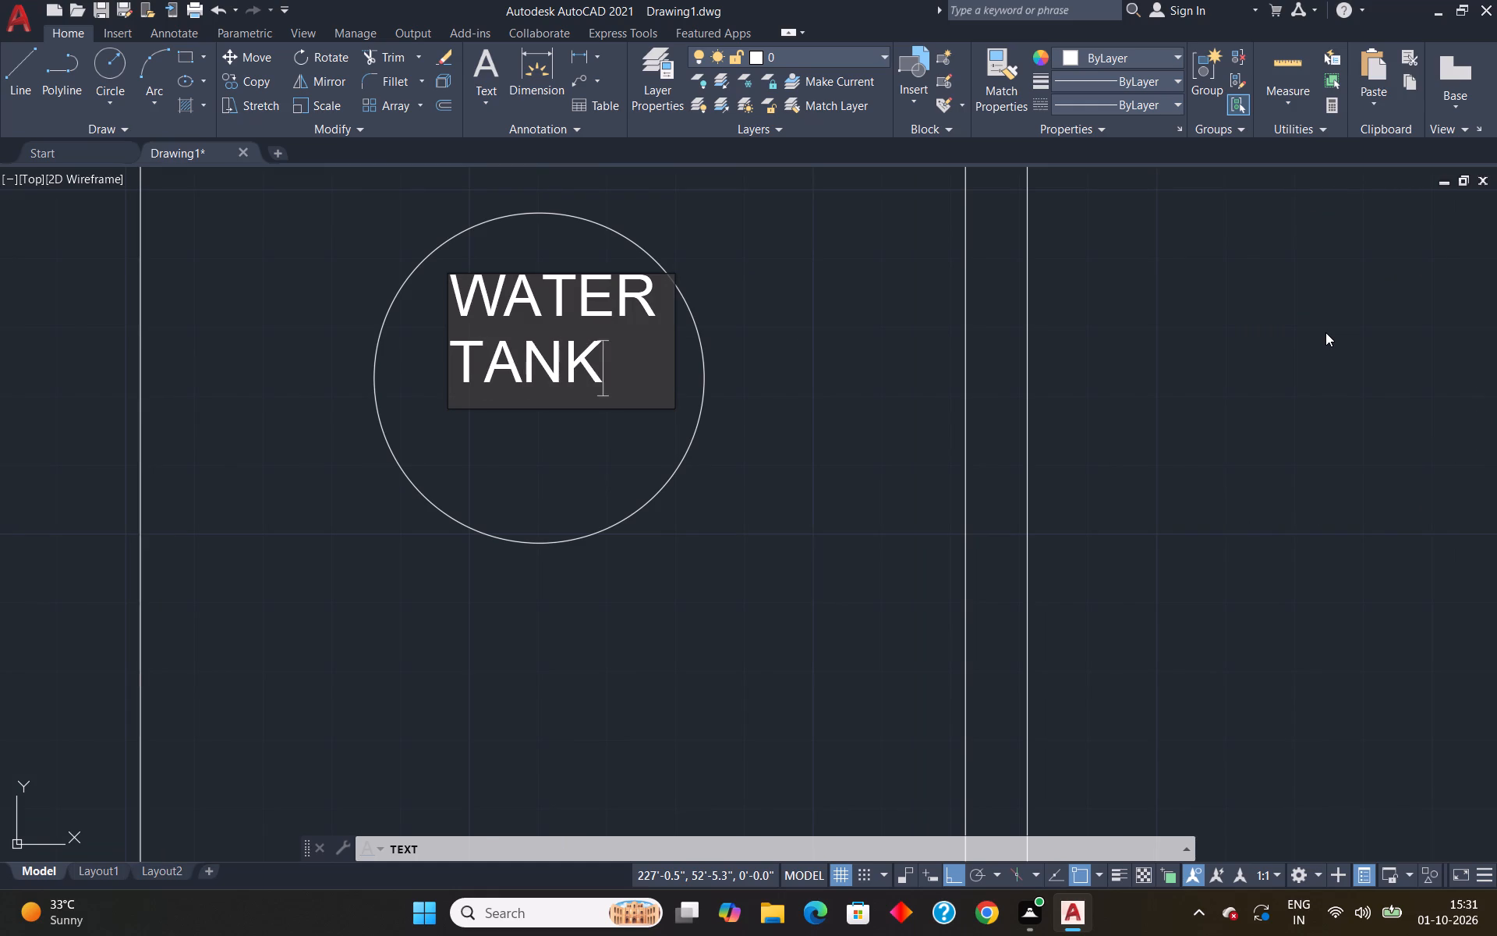
pyautogui.press('Return')
pyautogui.press('Return')
# Label the lower circle with single-line text SEPTIC and TANK on two lines, with 6" text height and 0 rotation.
pyautogui.scroll(-3, 1325, 332)
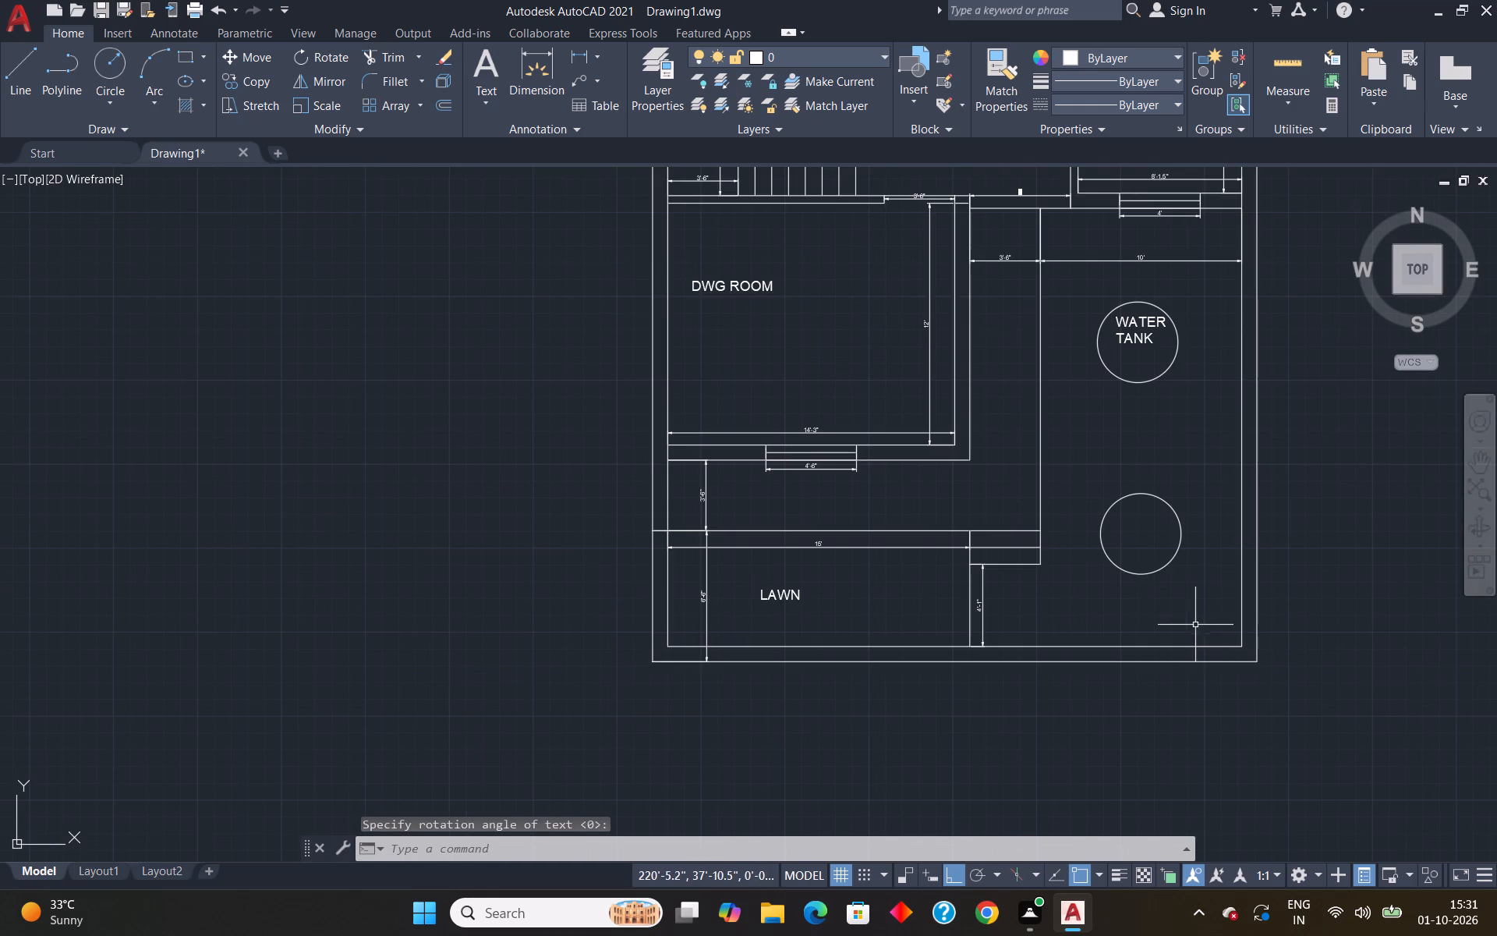
pyautogui.press('space')
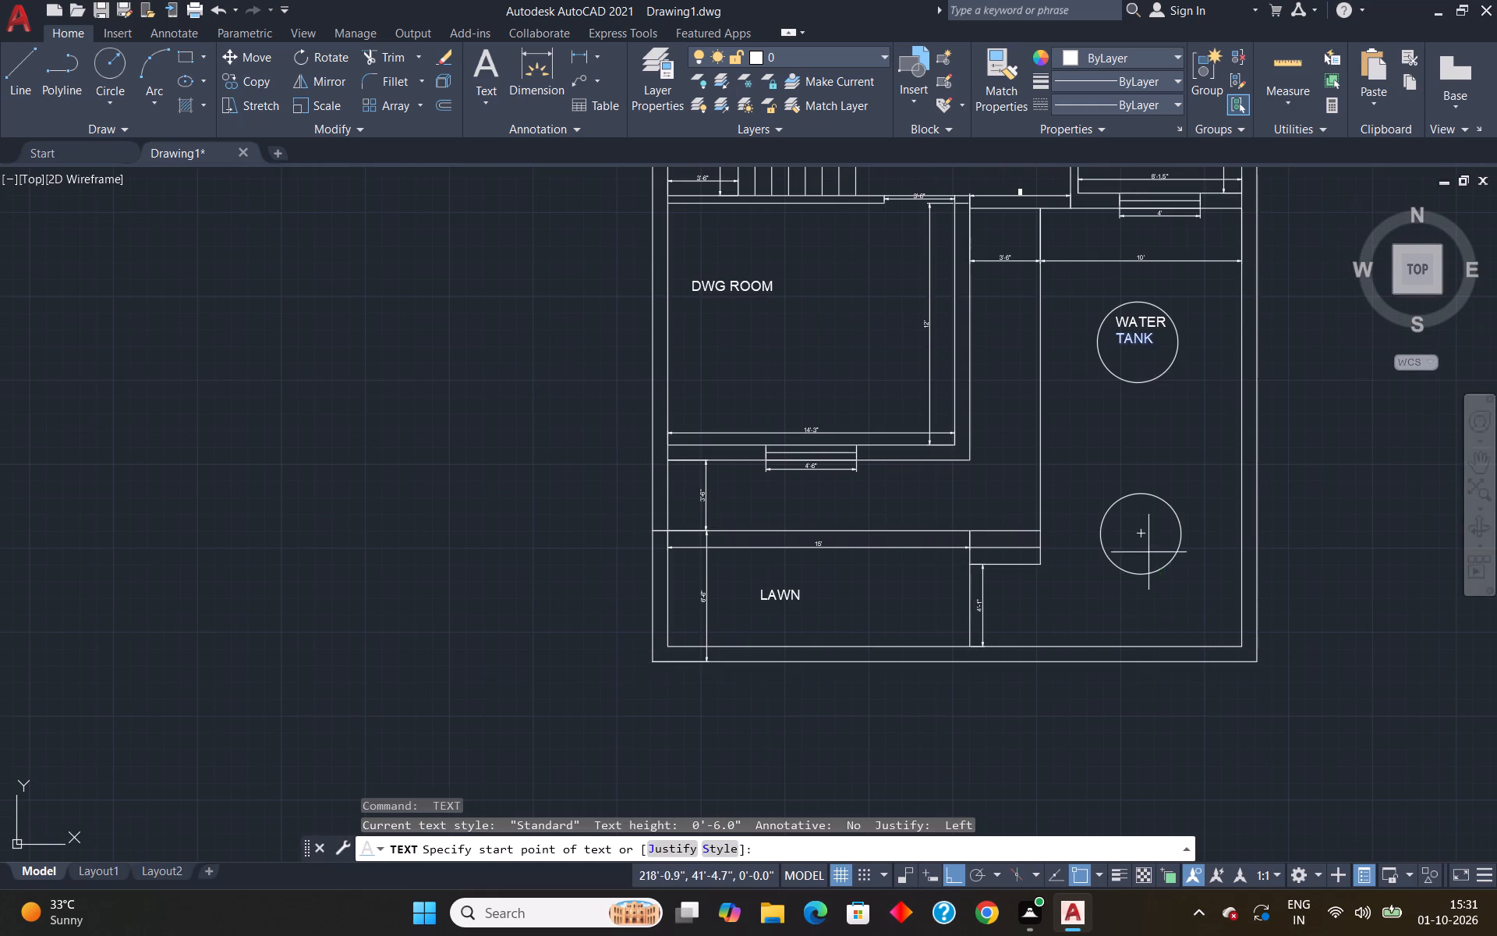
pyautogui.scroll(2, 1145, 547)
pyautogui.click(1063, 480)
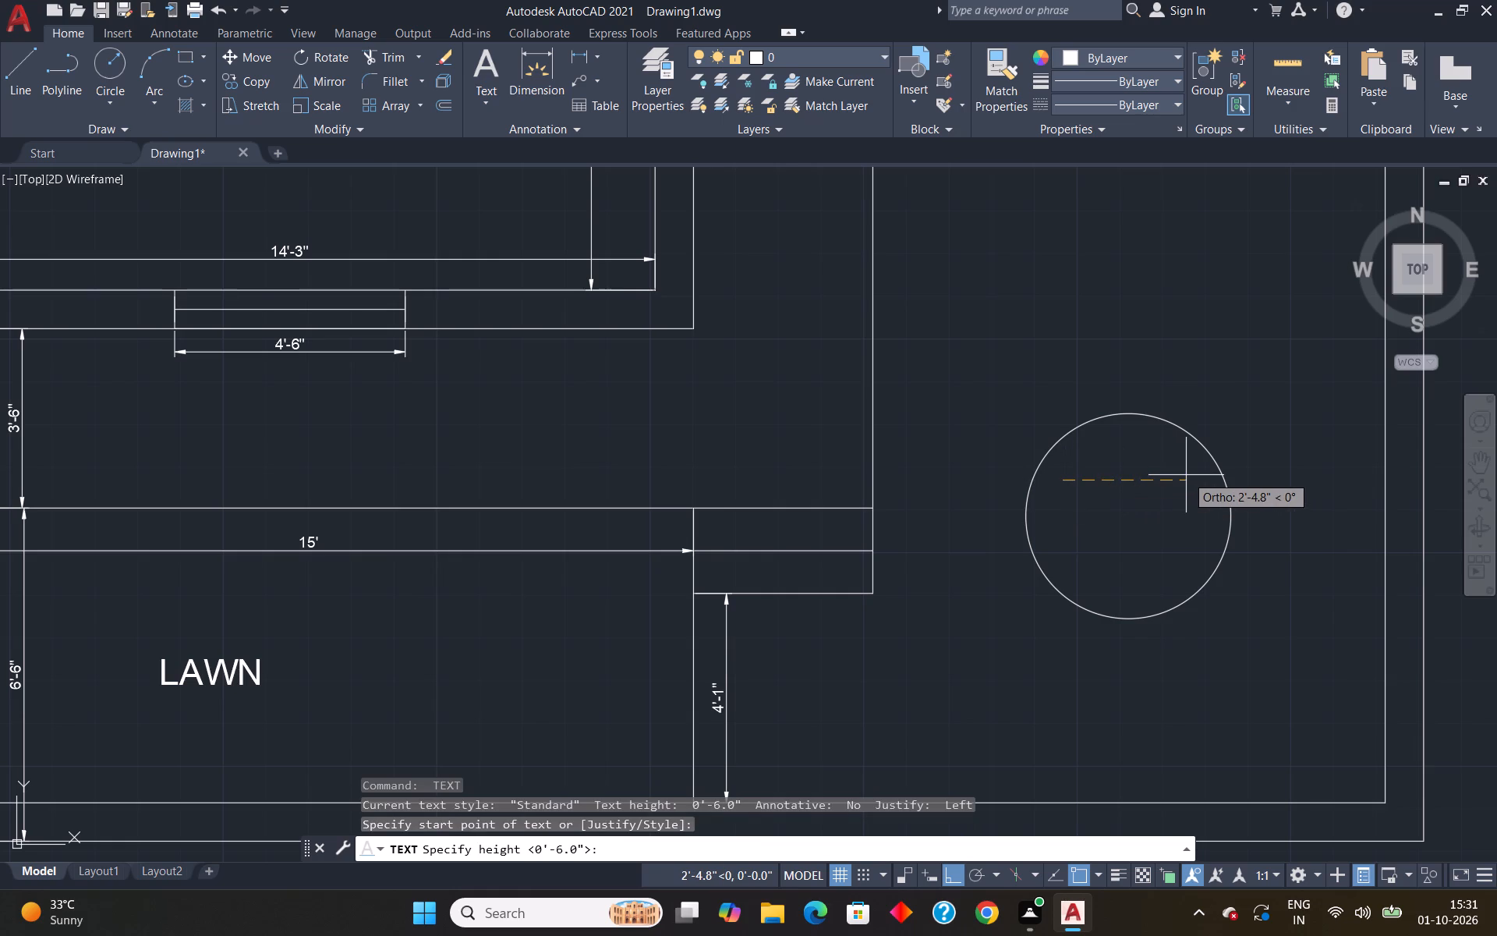
pyautogui.press('Return')
pyautogui.press('Return')
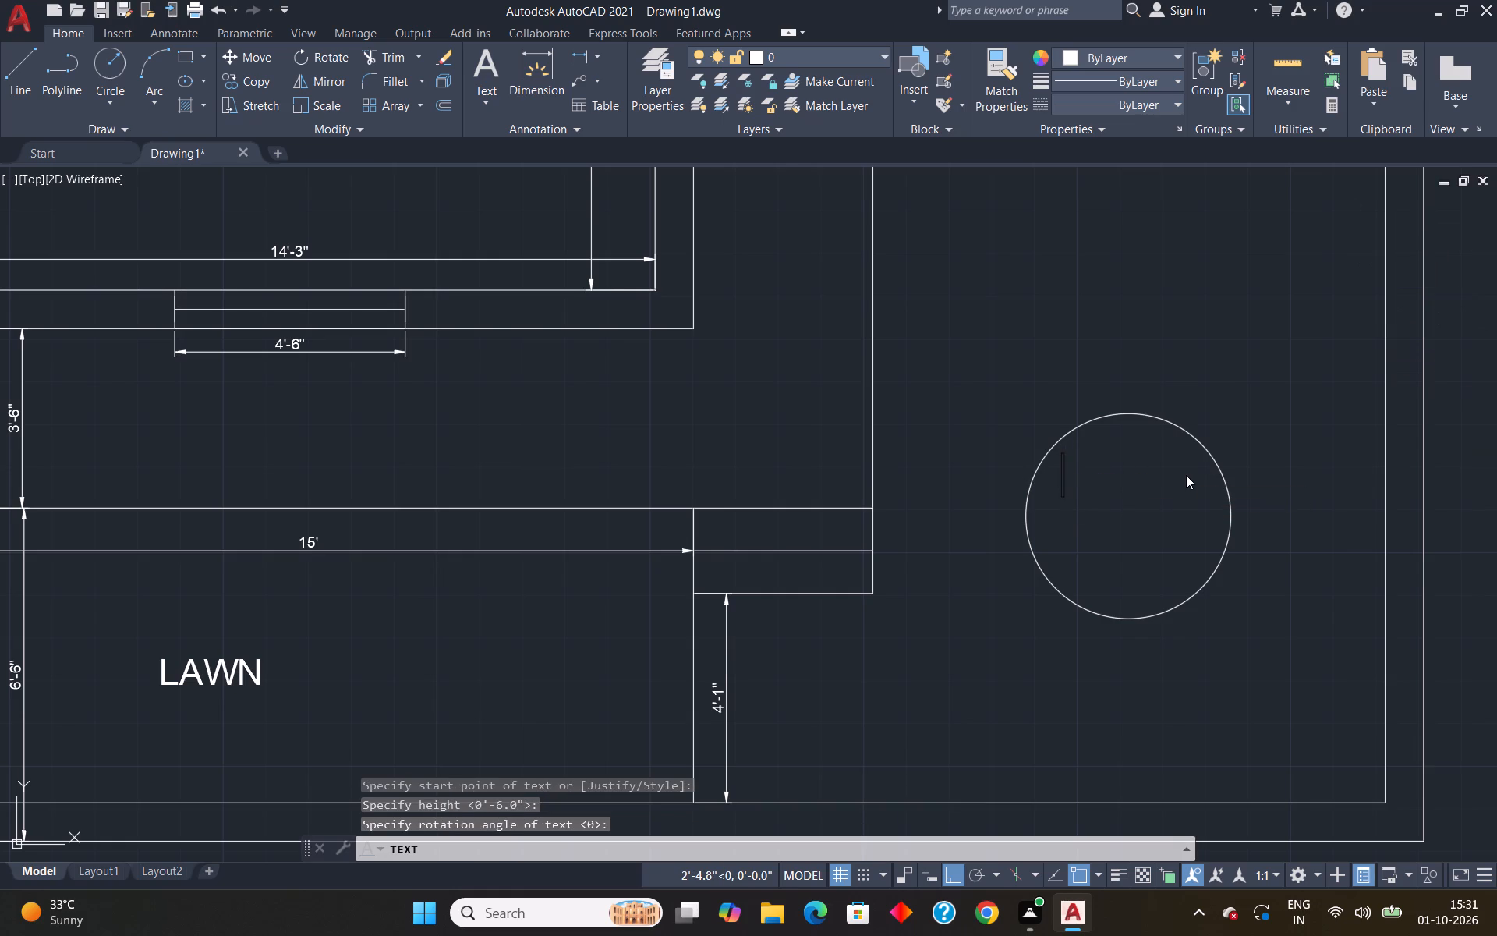
pyautogui.write('SEPTIC TA')
pyautogui.press('BackSpace')
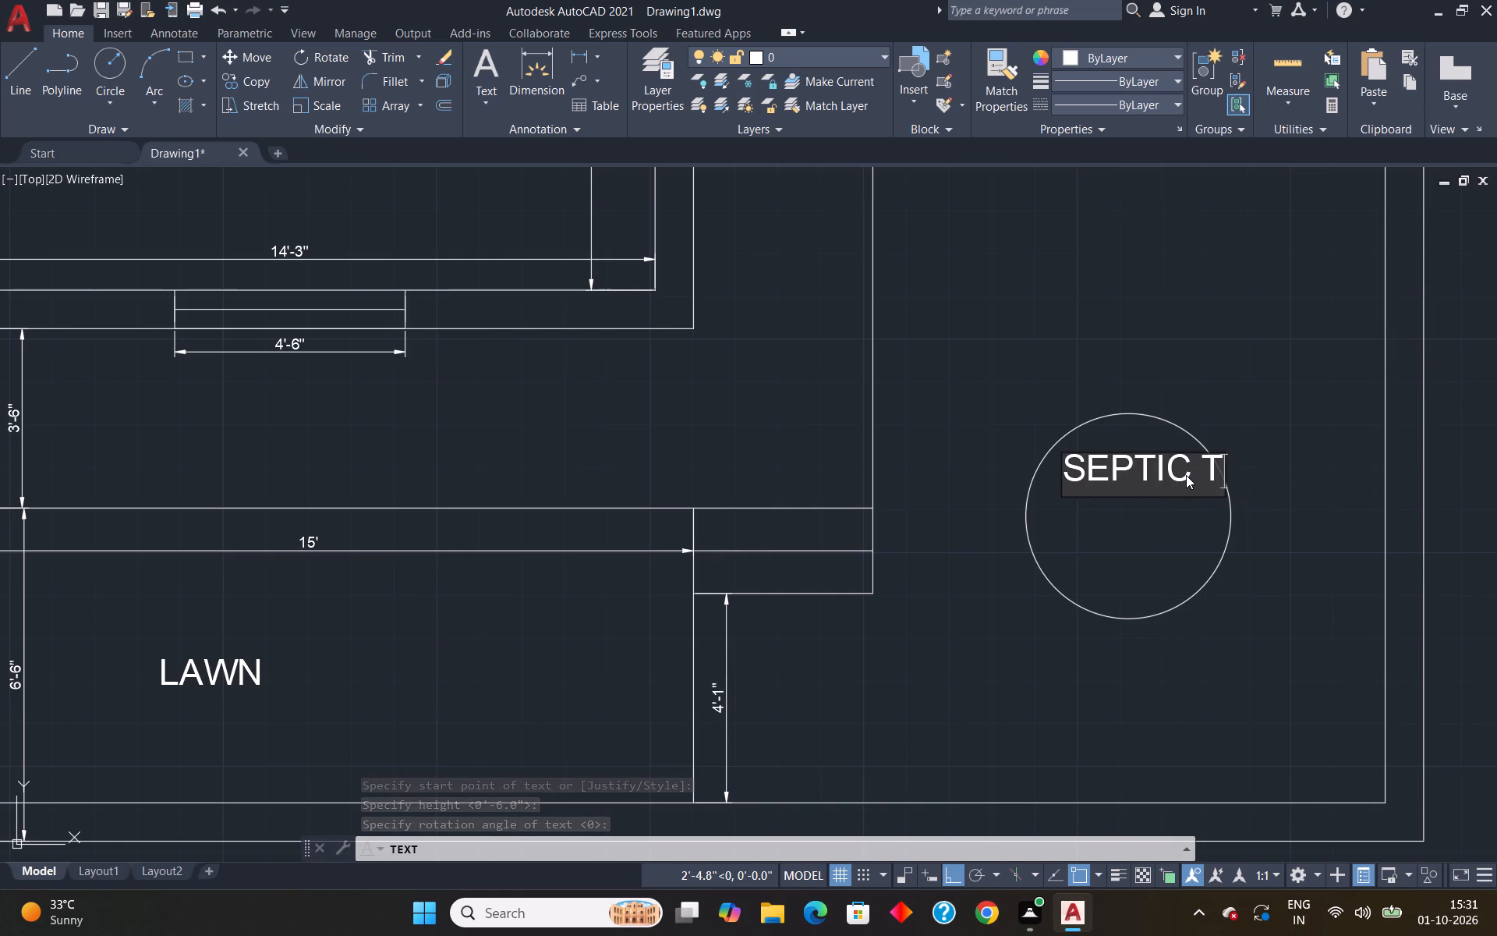
pyautogui.press('BackSpace')
pyautogui.press('Return')
pyautogui.write('TANK')
pyautogui.press('Return')
pyautogui.press('Return')
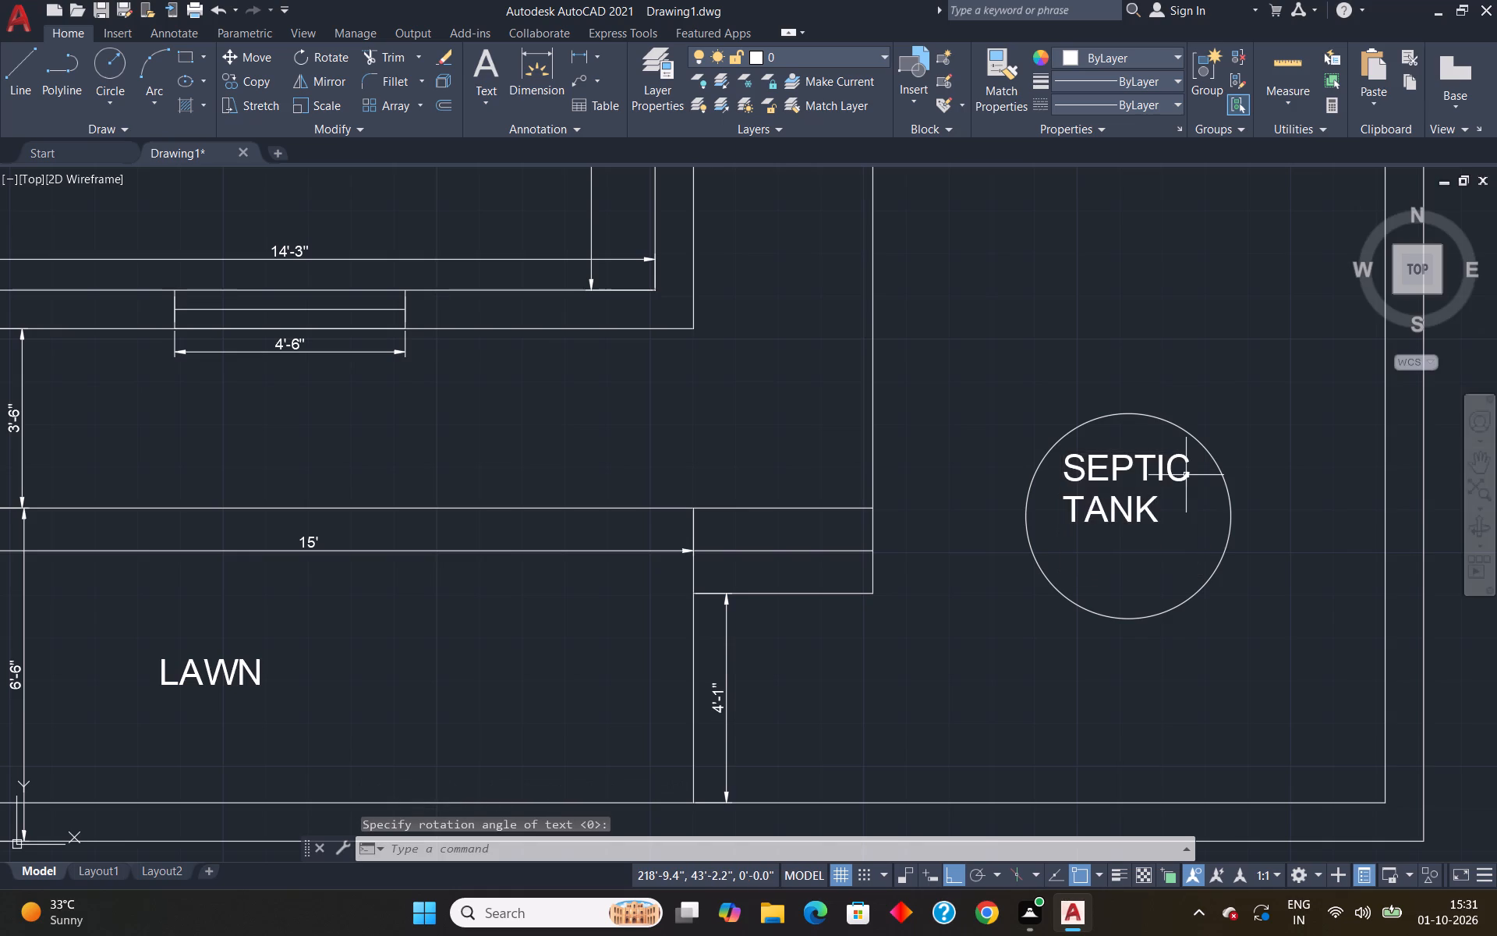
# Add the single-line text PLAT FORM in the 3'-6" deep strip between DWG ROOM and LAWN, with 6" text height and 0 rotation.
pyautogui.scroll(-4, 1186, 475)
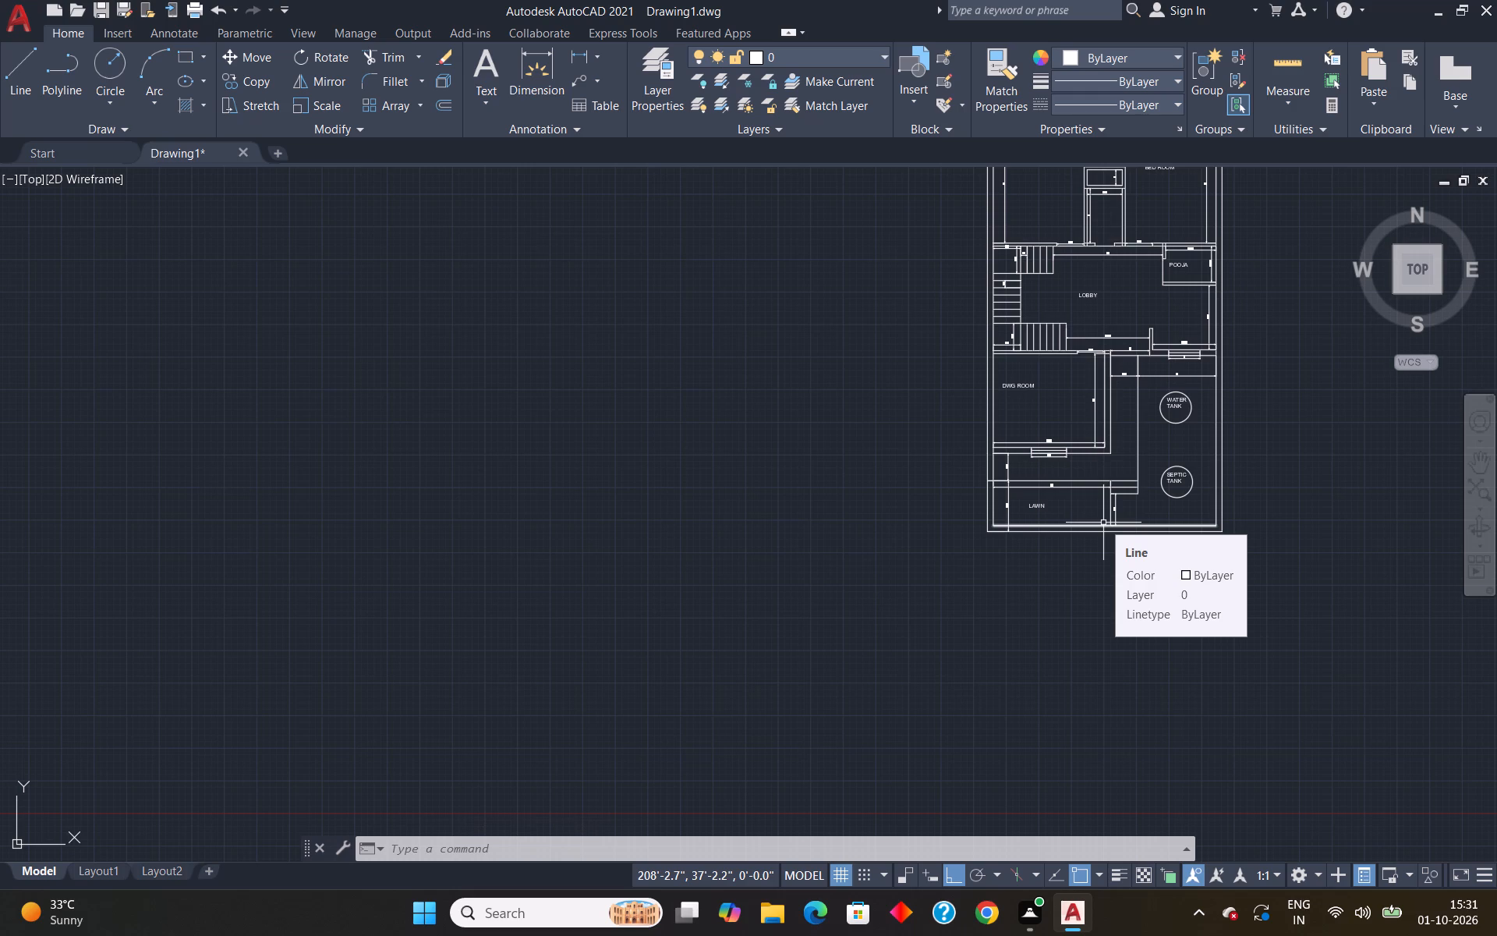
pyautogui.press('space')
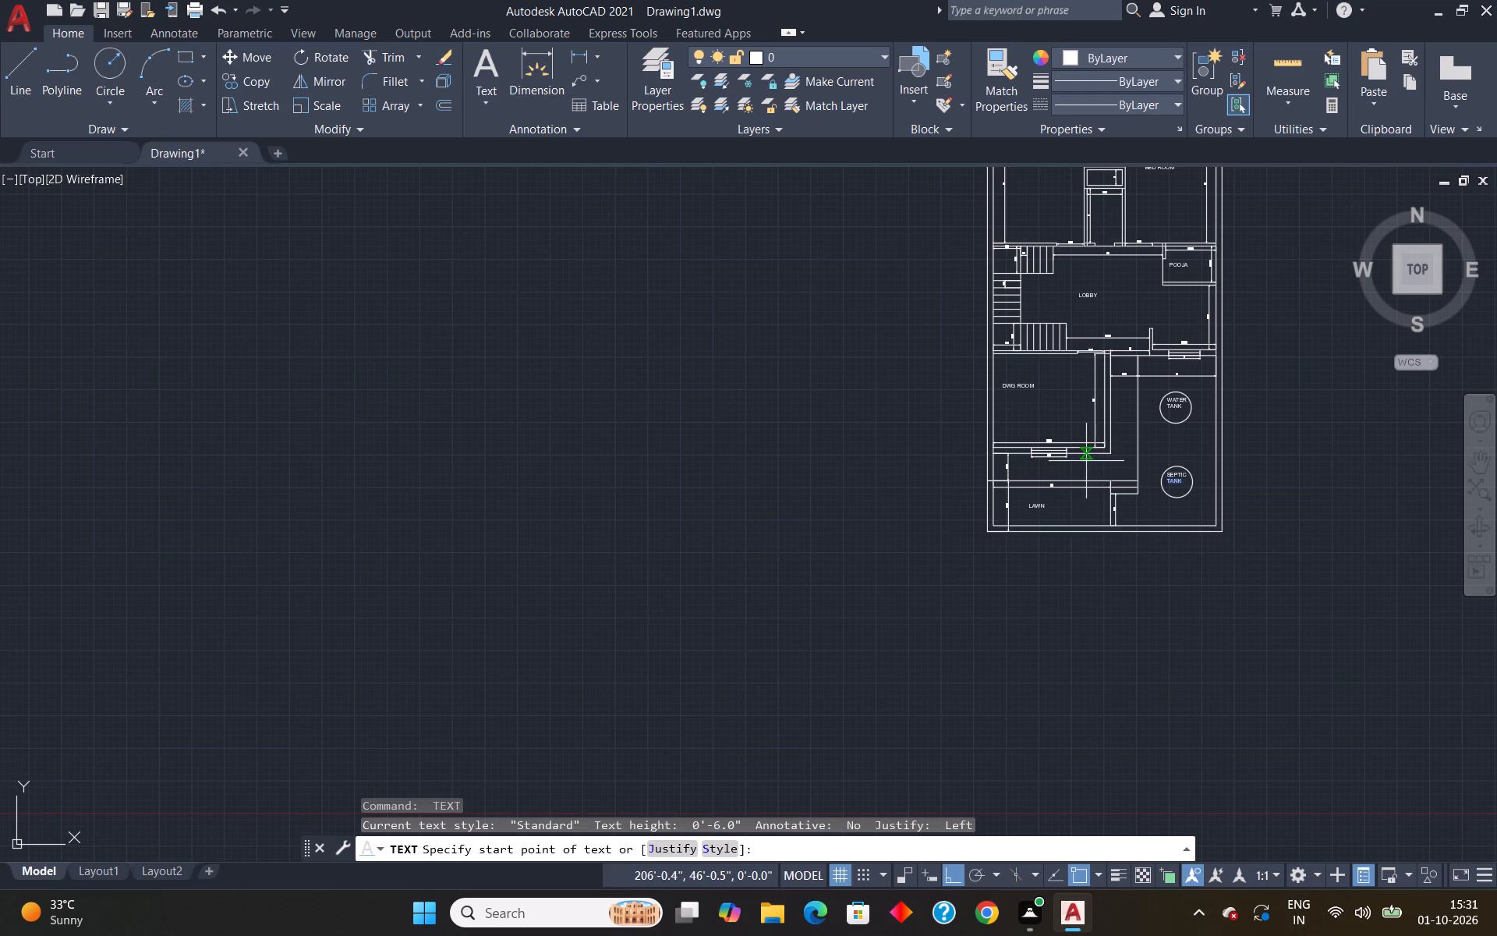
pyautogui.scroll(3, 1086, 461)
pyautogui.click(882, 494)
pyautogui.press('Return')
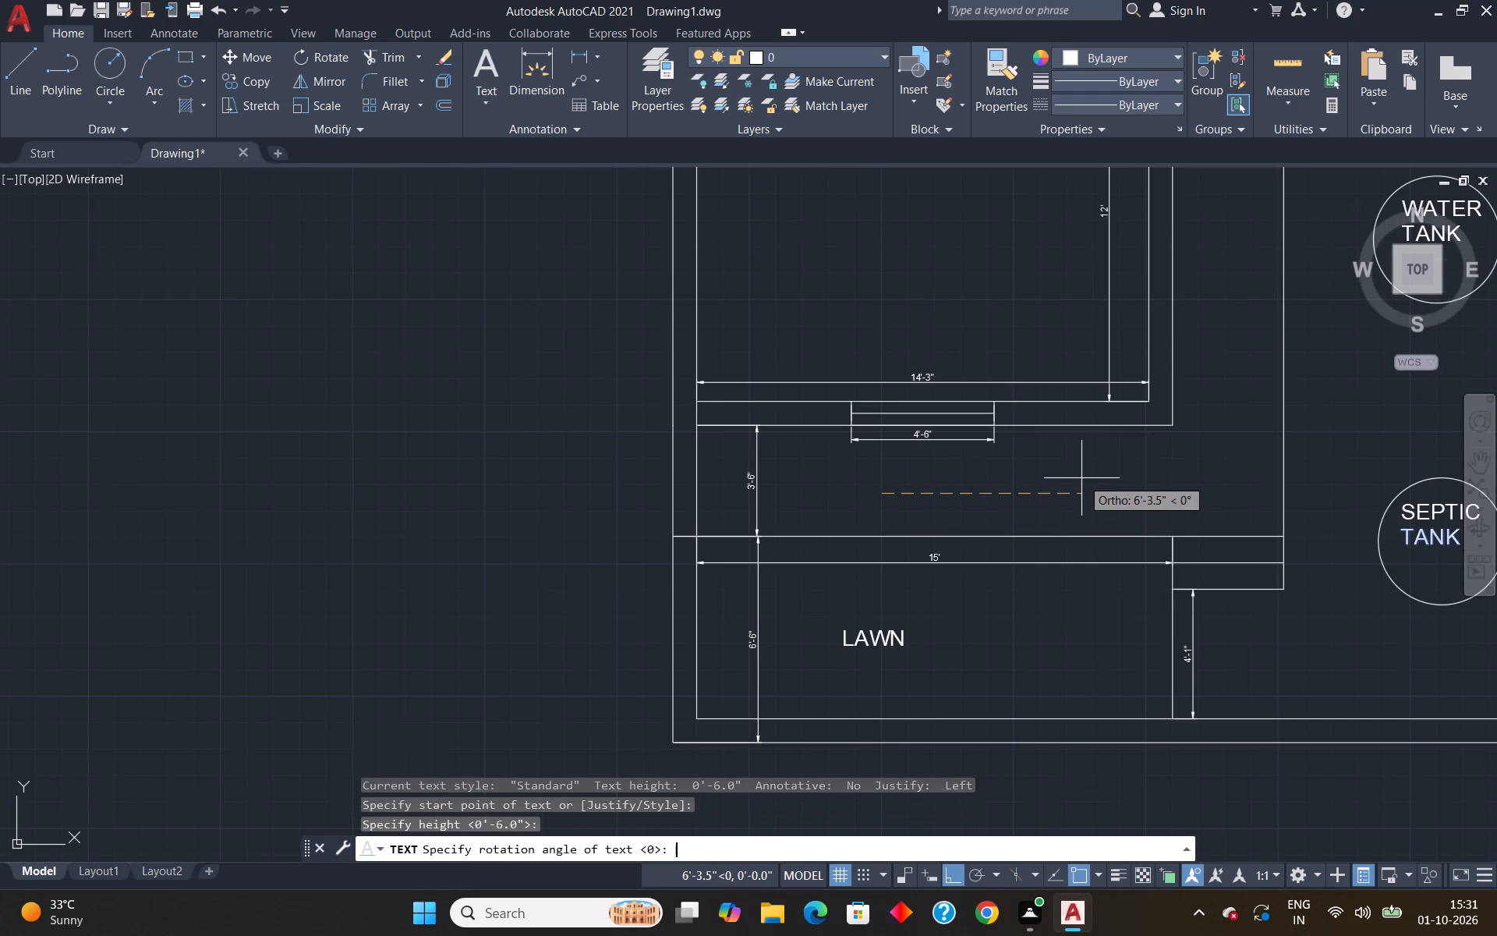
pyautogui.press('Return')
pyautogui.write('PLAT FORM')
pyautogui.press('Return')
pyautogui.press('Return')
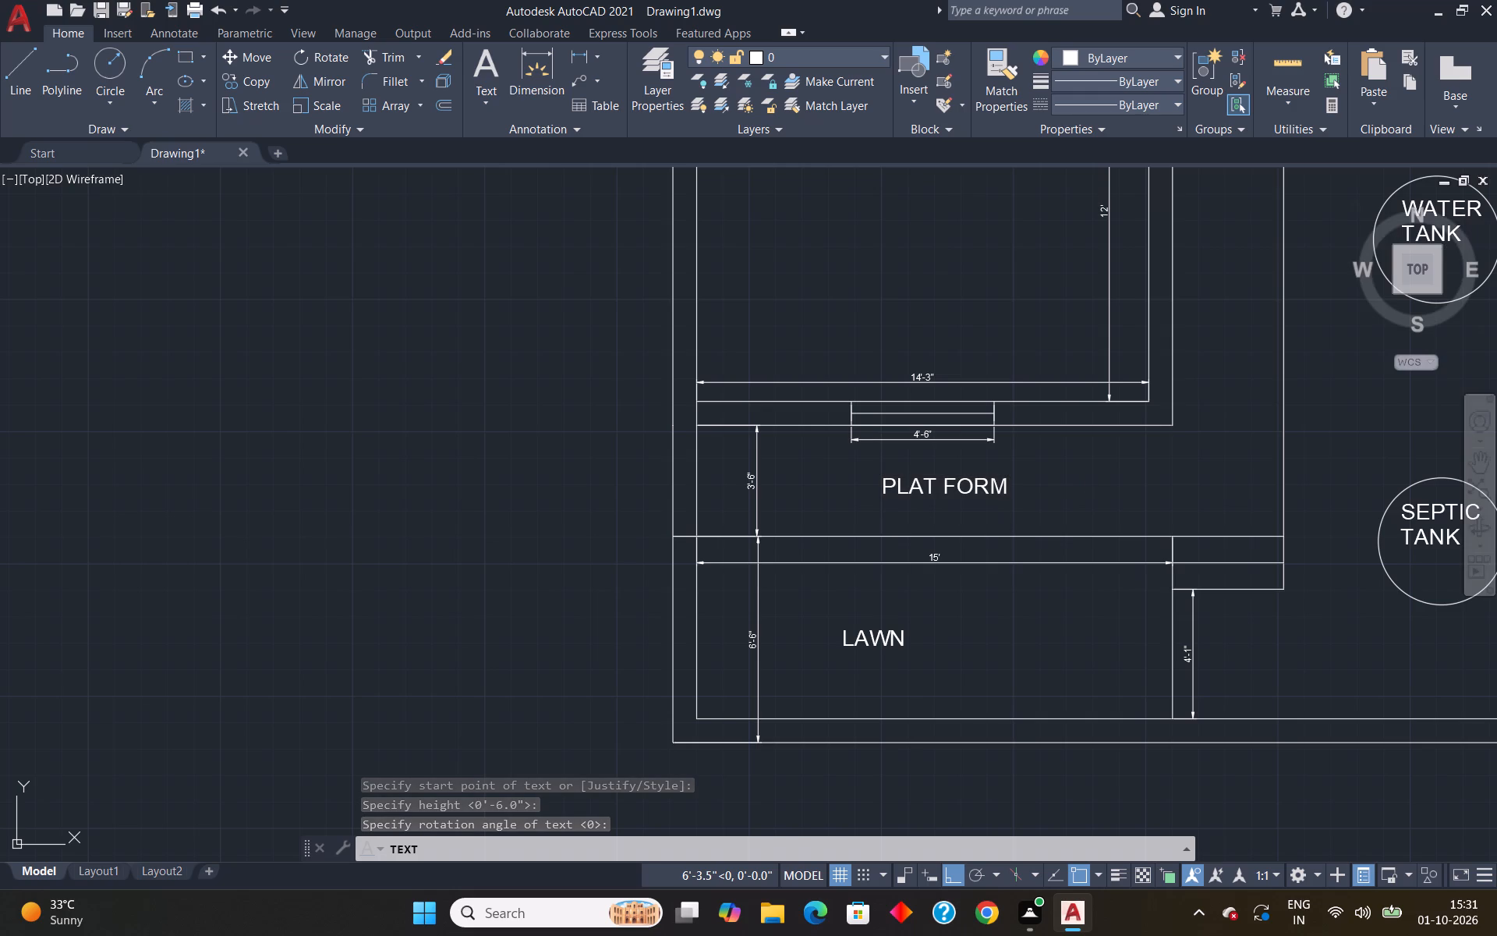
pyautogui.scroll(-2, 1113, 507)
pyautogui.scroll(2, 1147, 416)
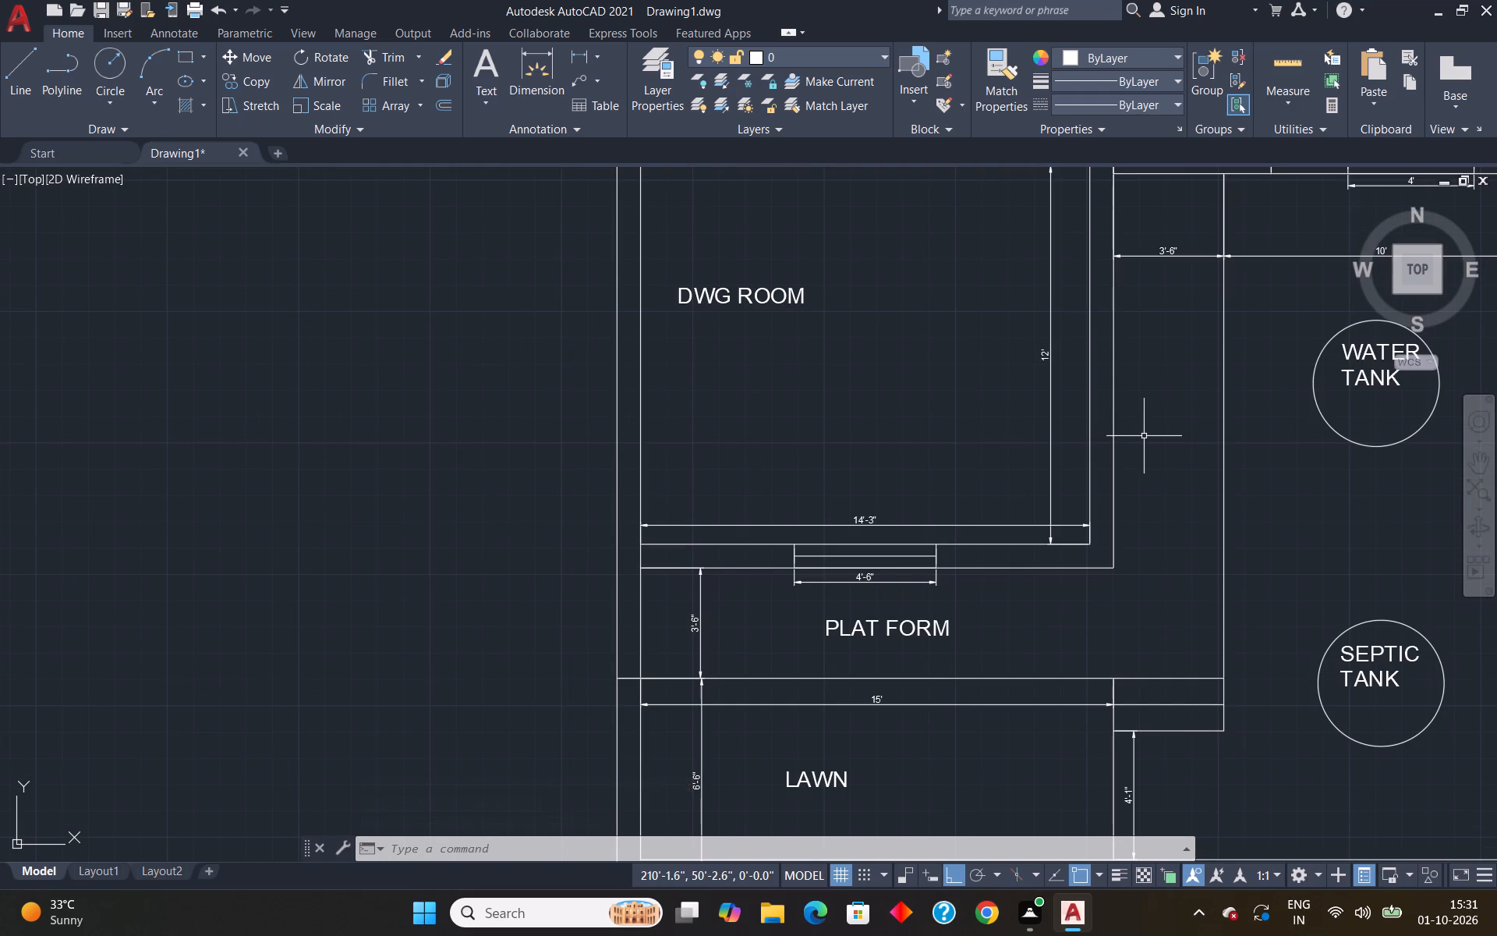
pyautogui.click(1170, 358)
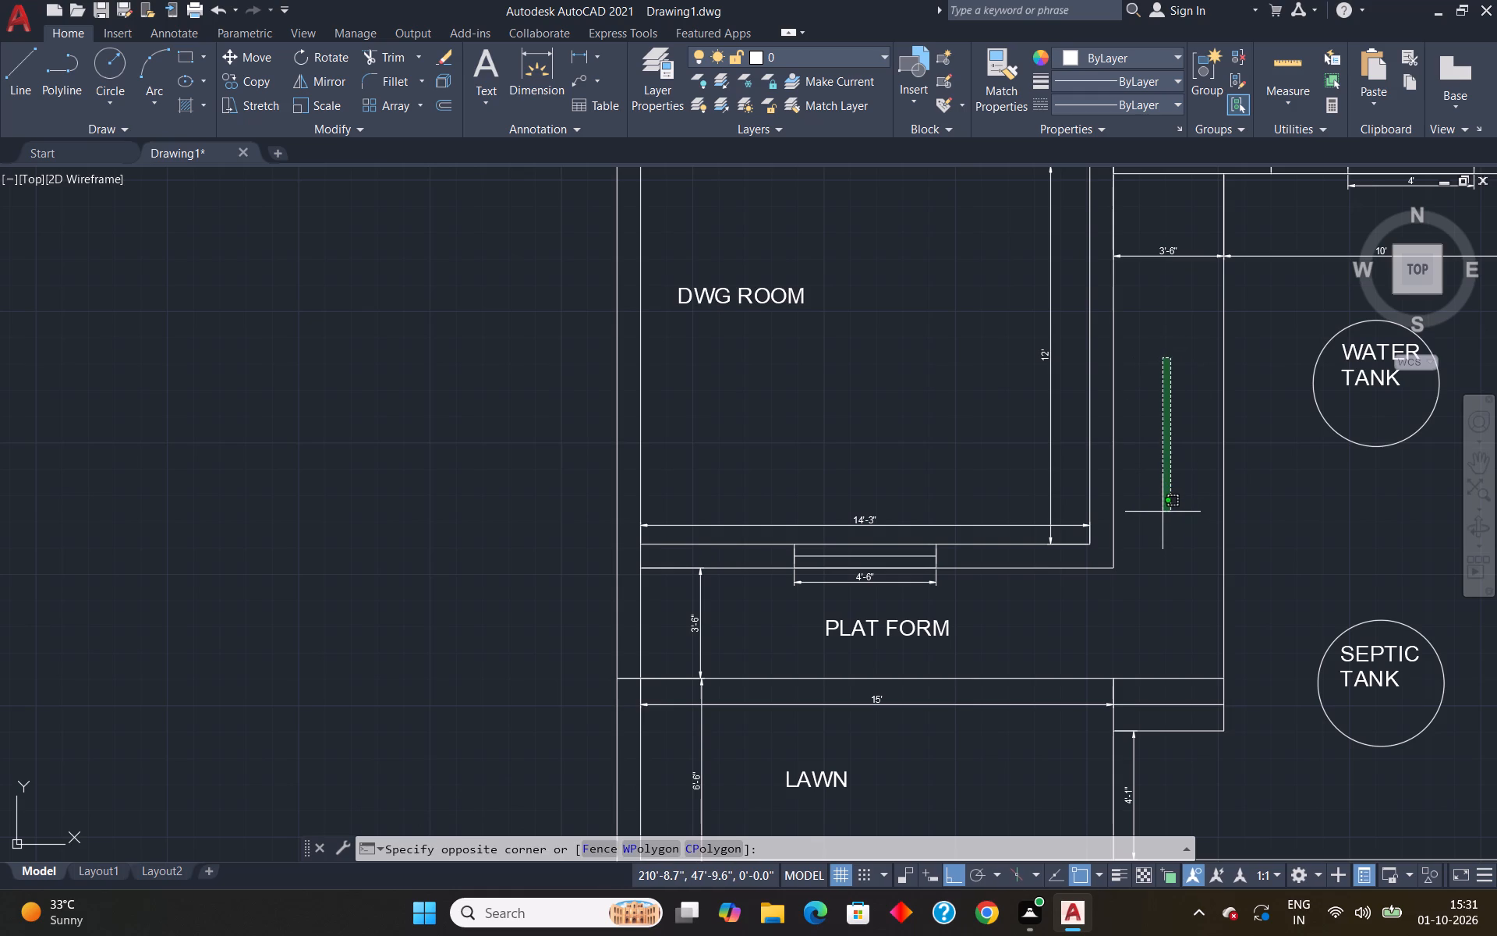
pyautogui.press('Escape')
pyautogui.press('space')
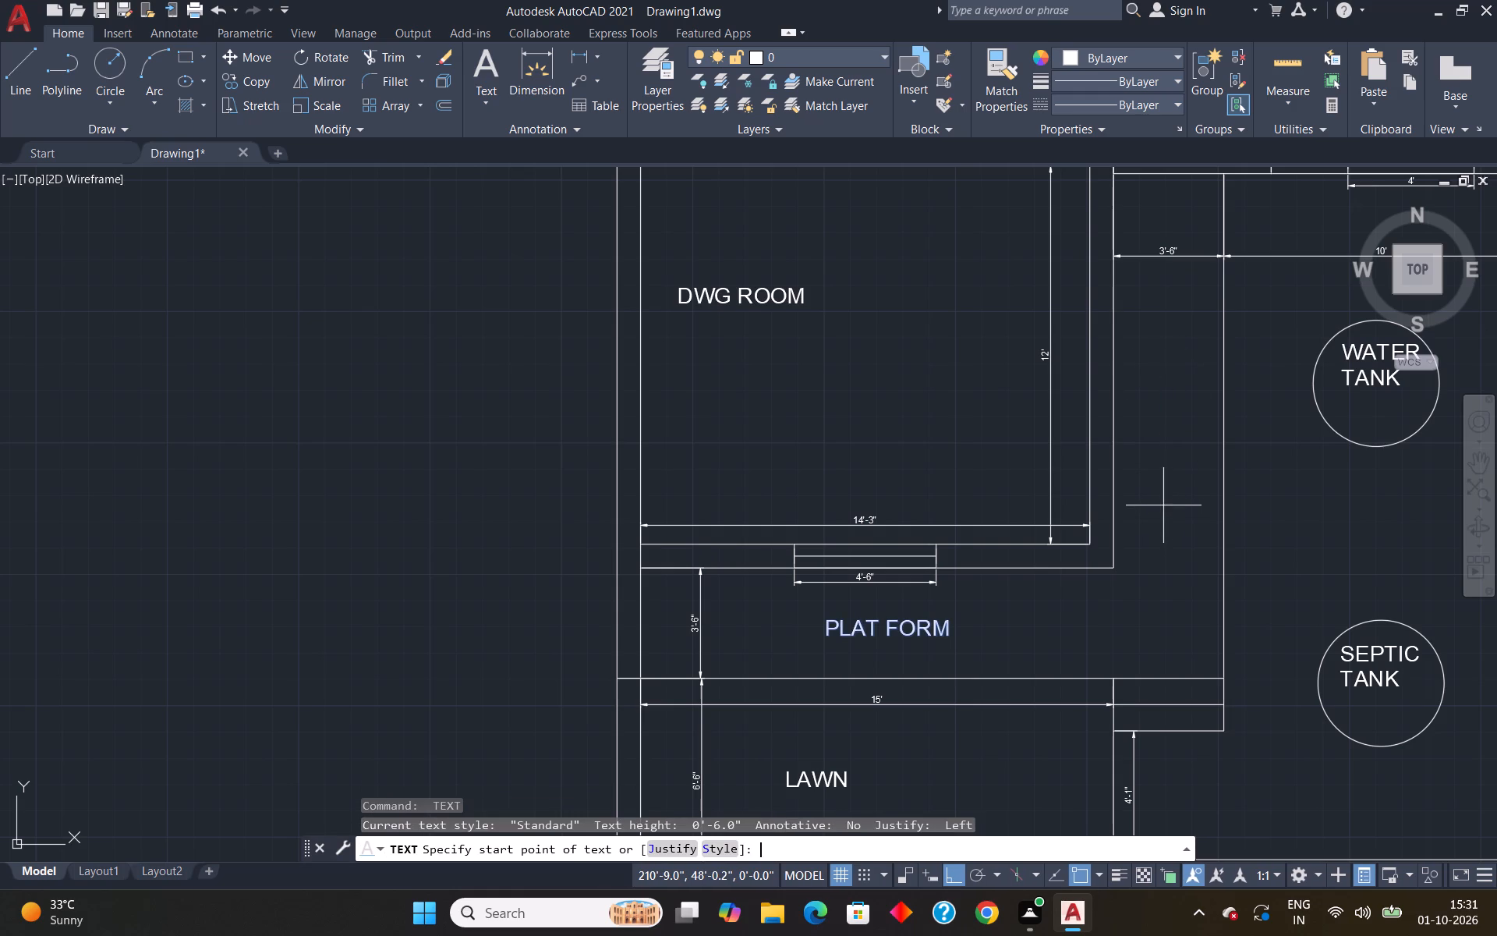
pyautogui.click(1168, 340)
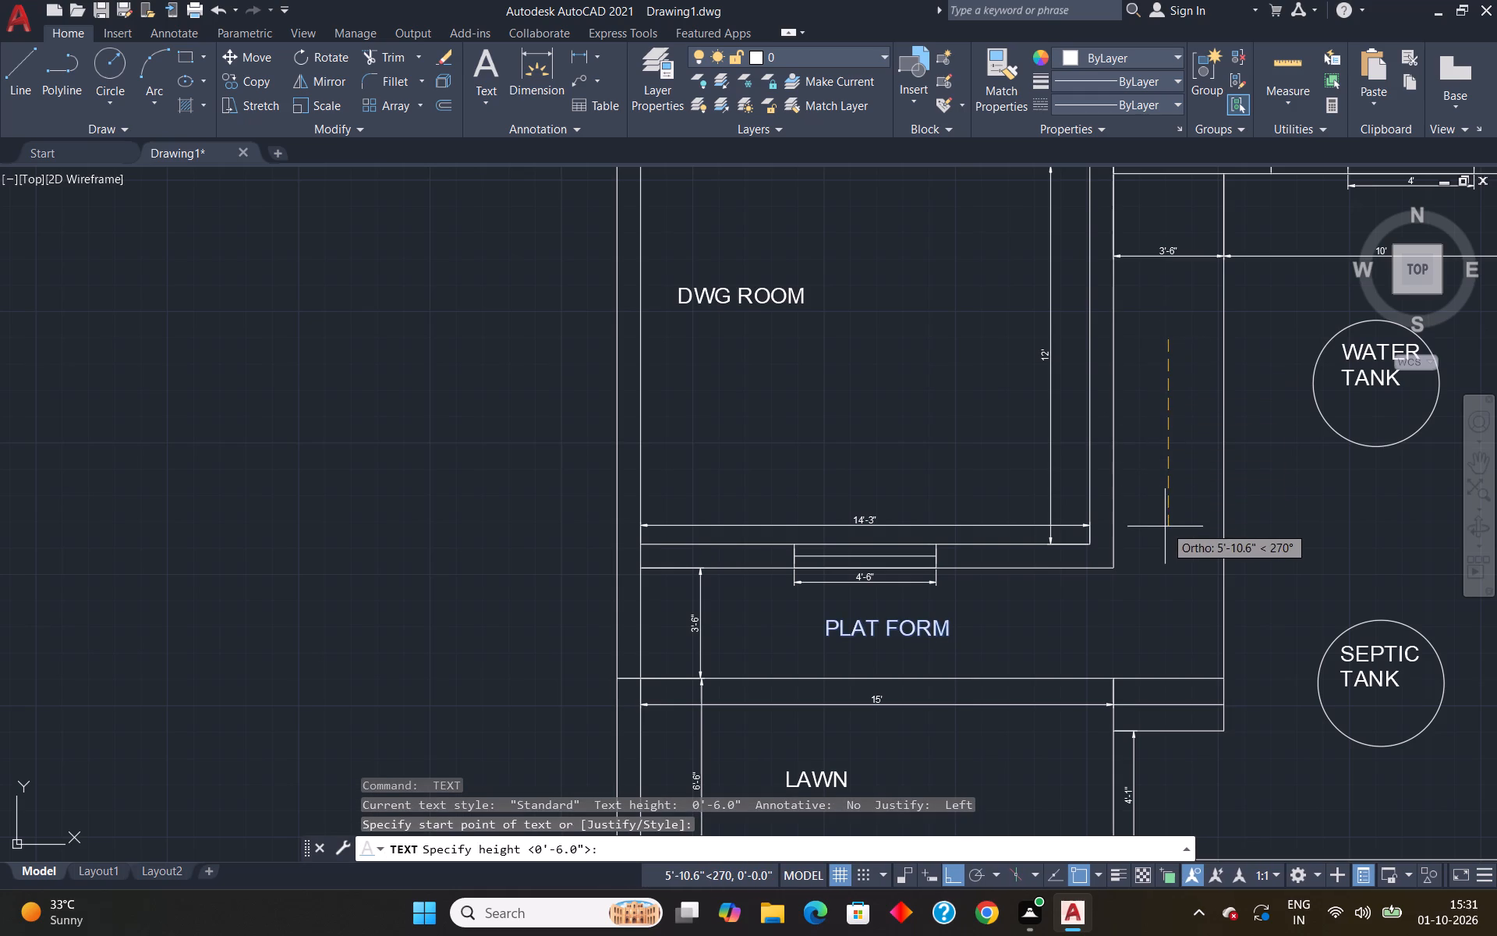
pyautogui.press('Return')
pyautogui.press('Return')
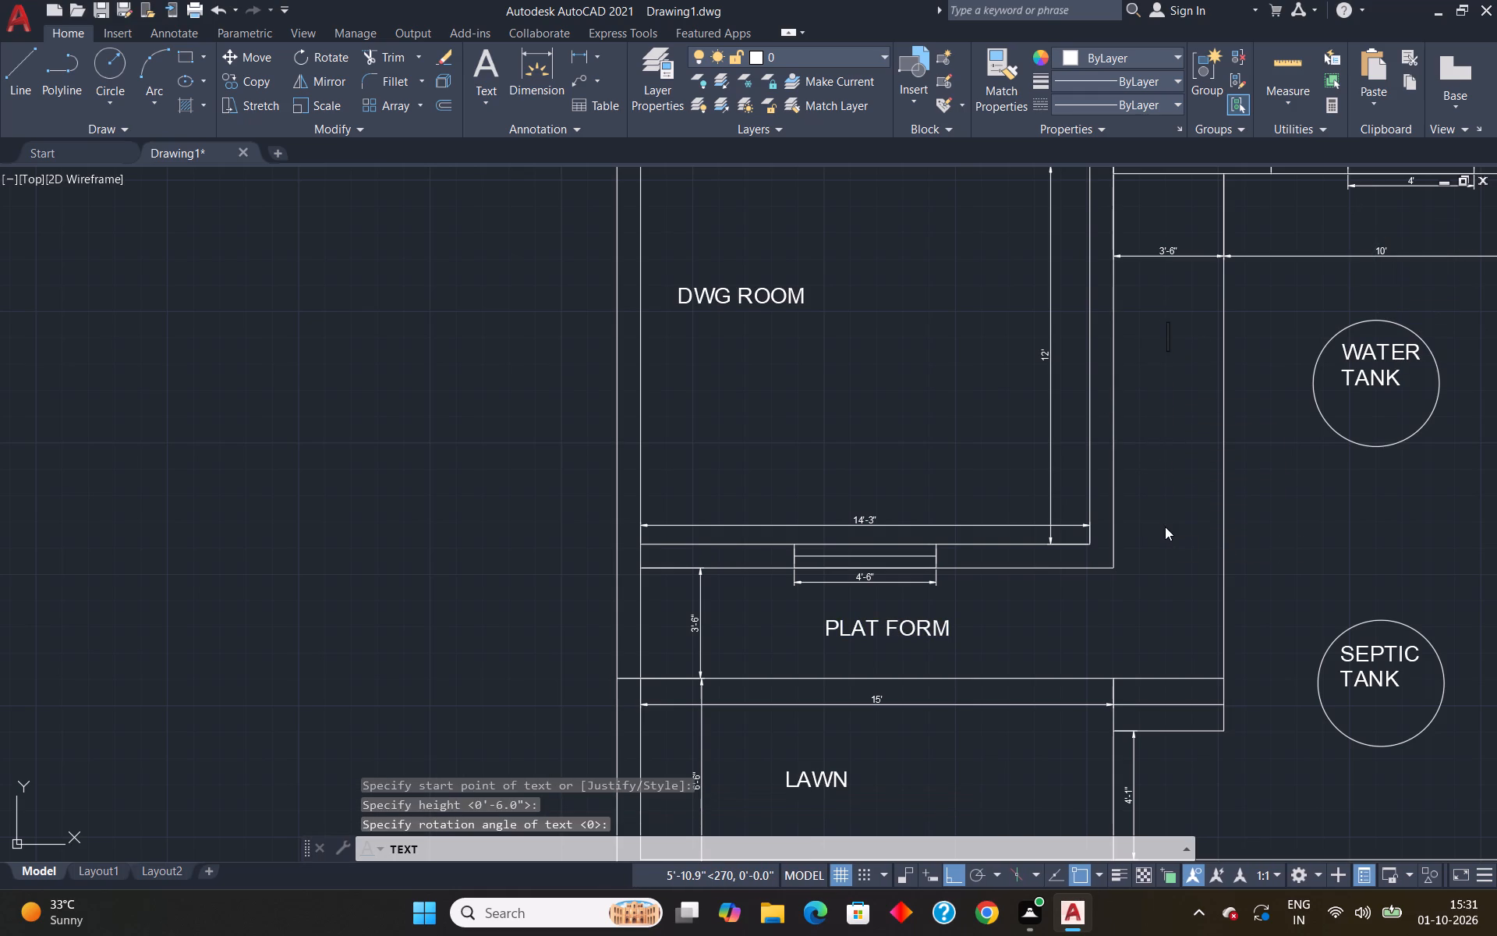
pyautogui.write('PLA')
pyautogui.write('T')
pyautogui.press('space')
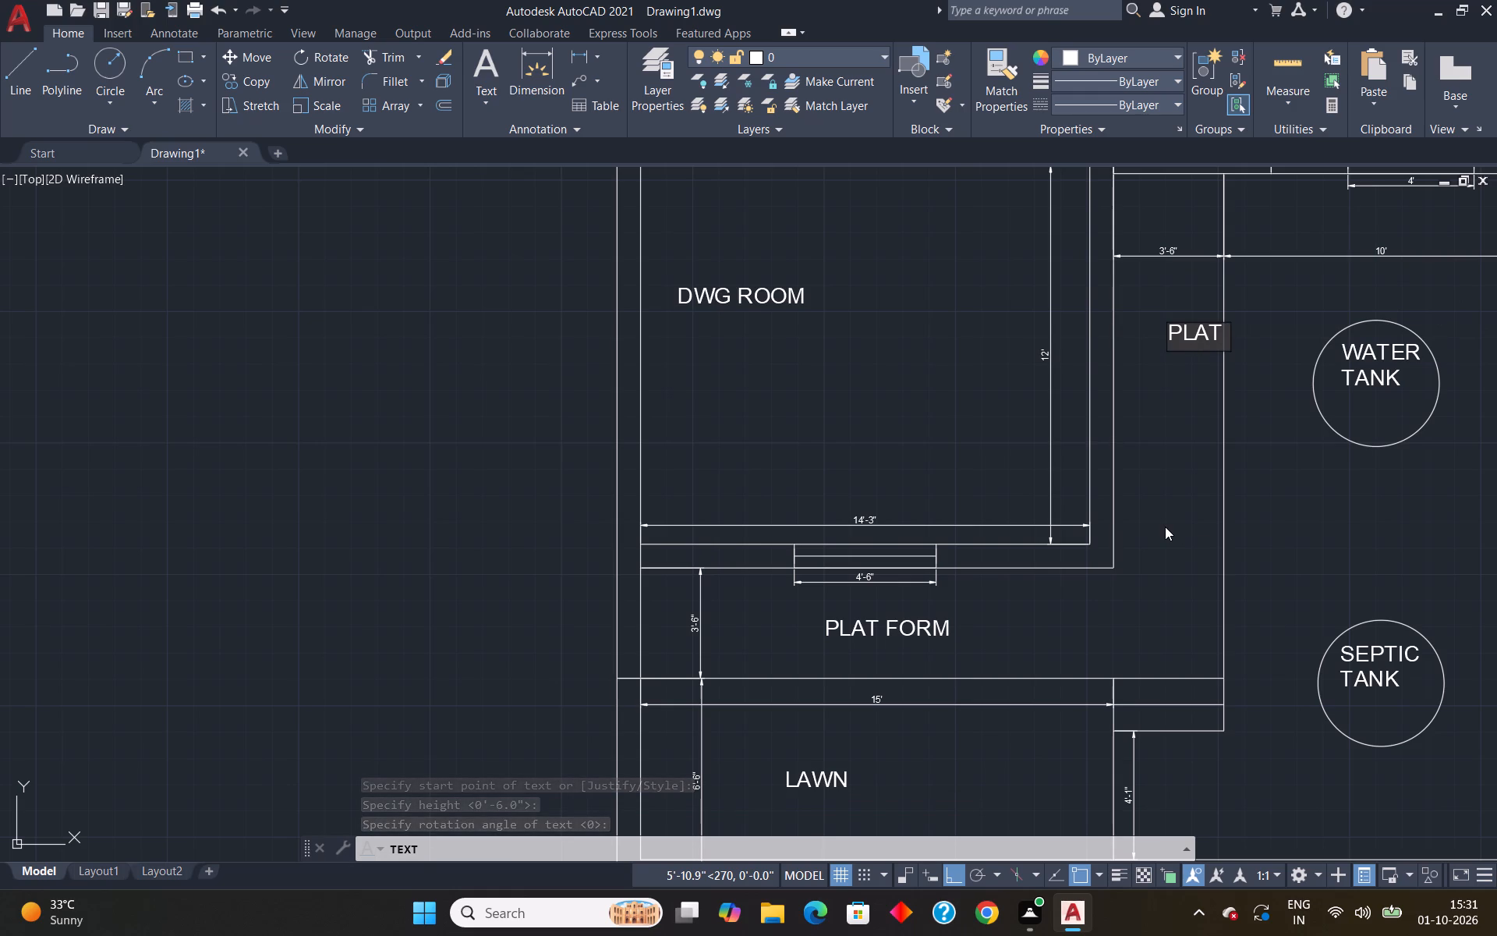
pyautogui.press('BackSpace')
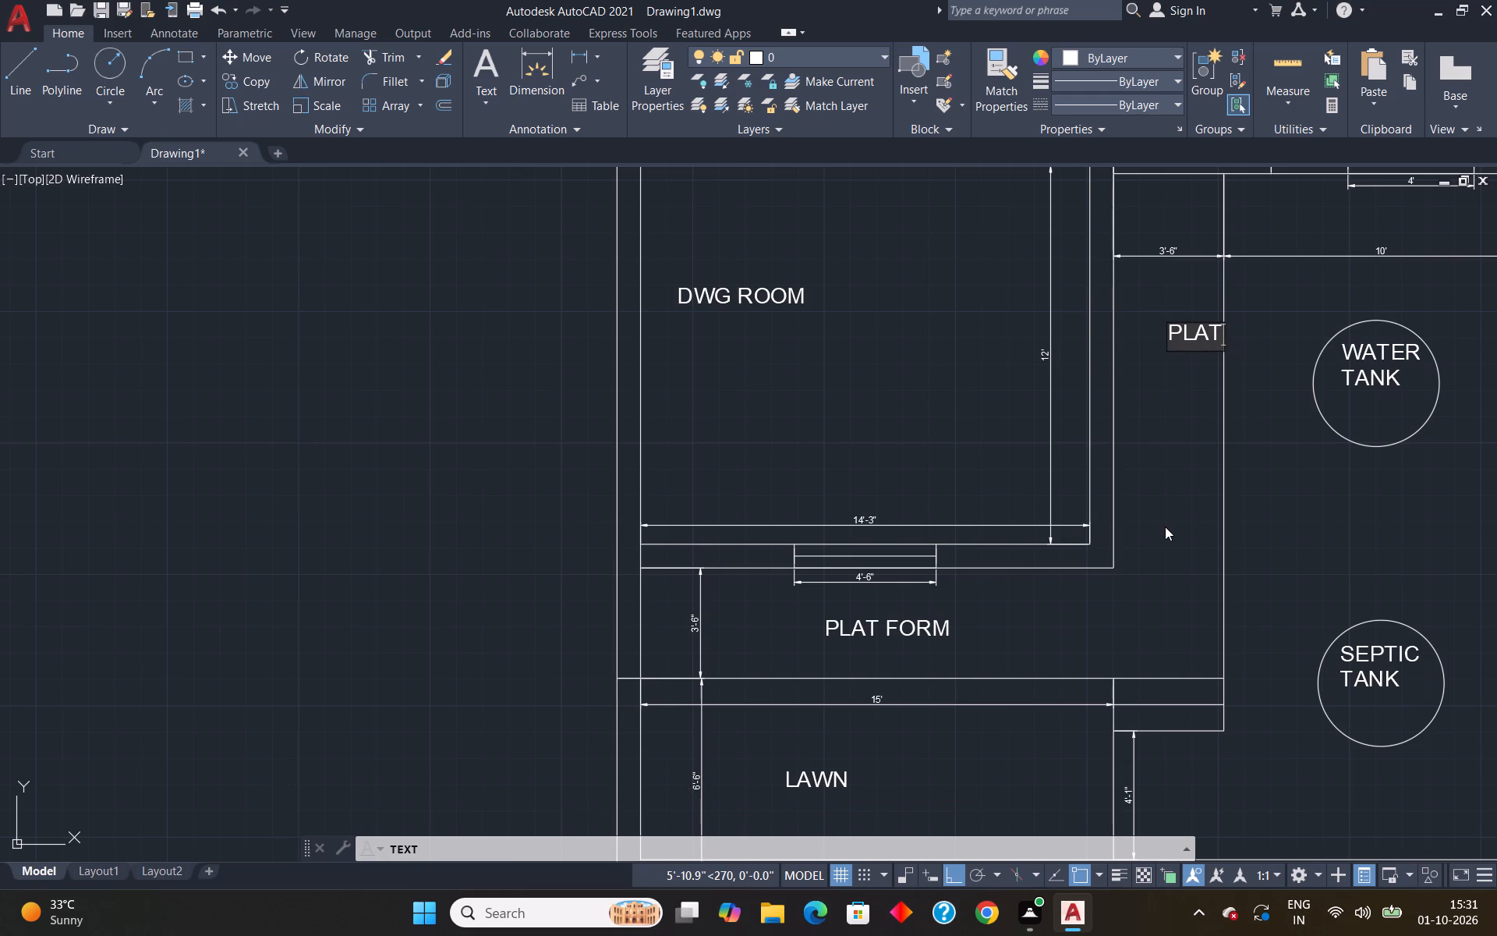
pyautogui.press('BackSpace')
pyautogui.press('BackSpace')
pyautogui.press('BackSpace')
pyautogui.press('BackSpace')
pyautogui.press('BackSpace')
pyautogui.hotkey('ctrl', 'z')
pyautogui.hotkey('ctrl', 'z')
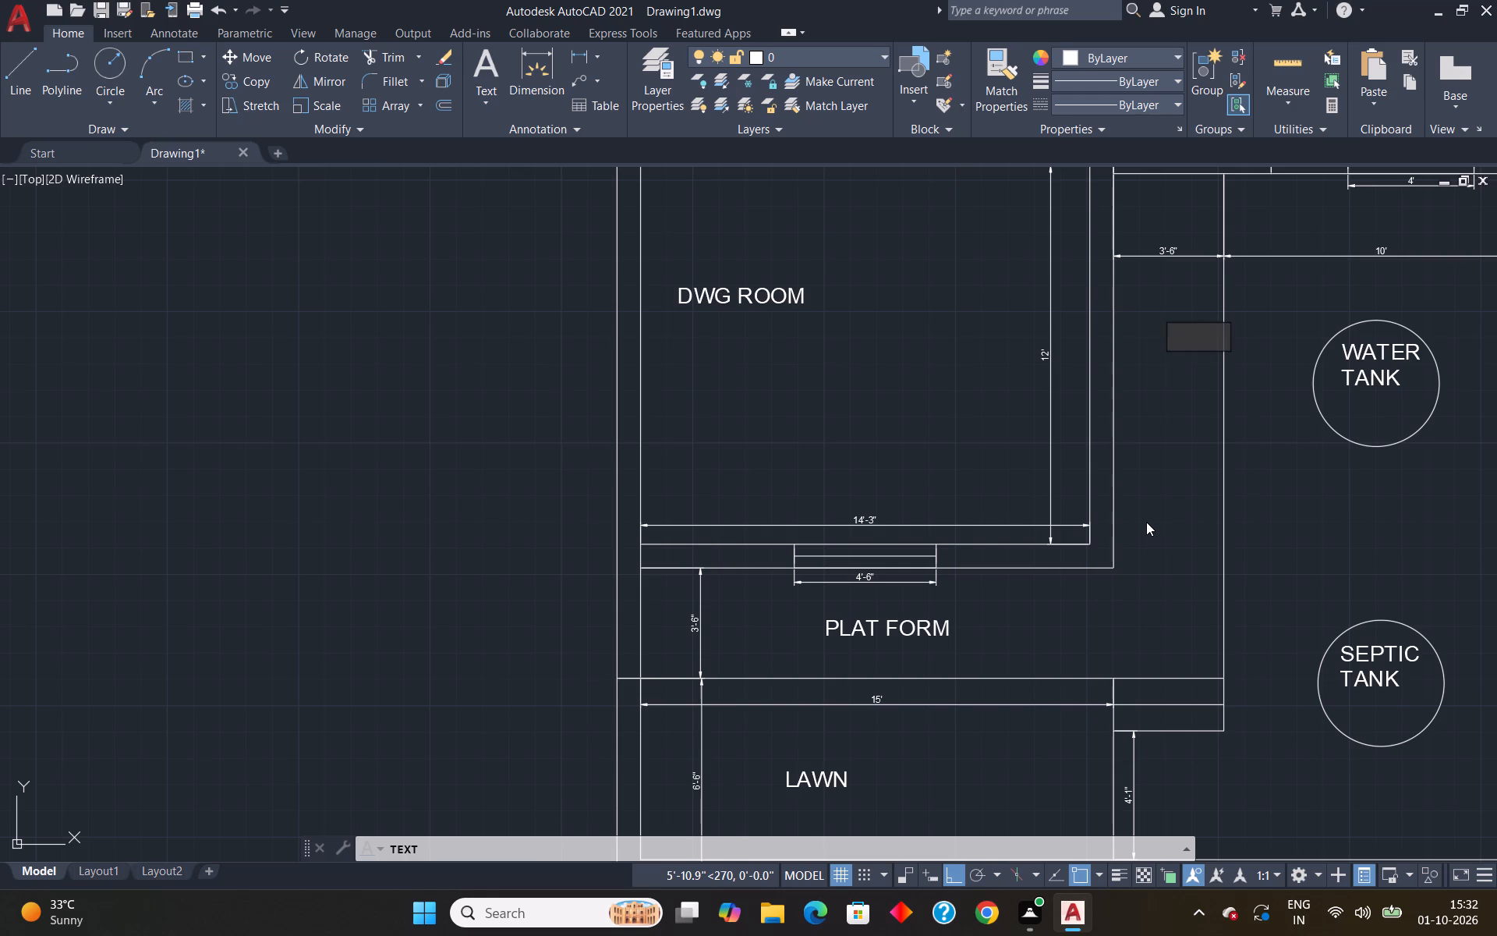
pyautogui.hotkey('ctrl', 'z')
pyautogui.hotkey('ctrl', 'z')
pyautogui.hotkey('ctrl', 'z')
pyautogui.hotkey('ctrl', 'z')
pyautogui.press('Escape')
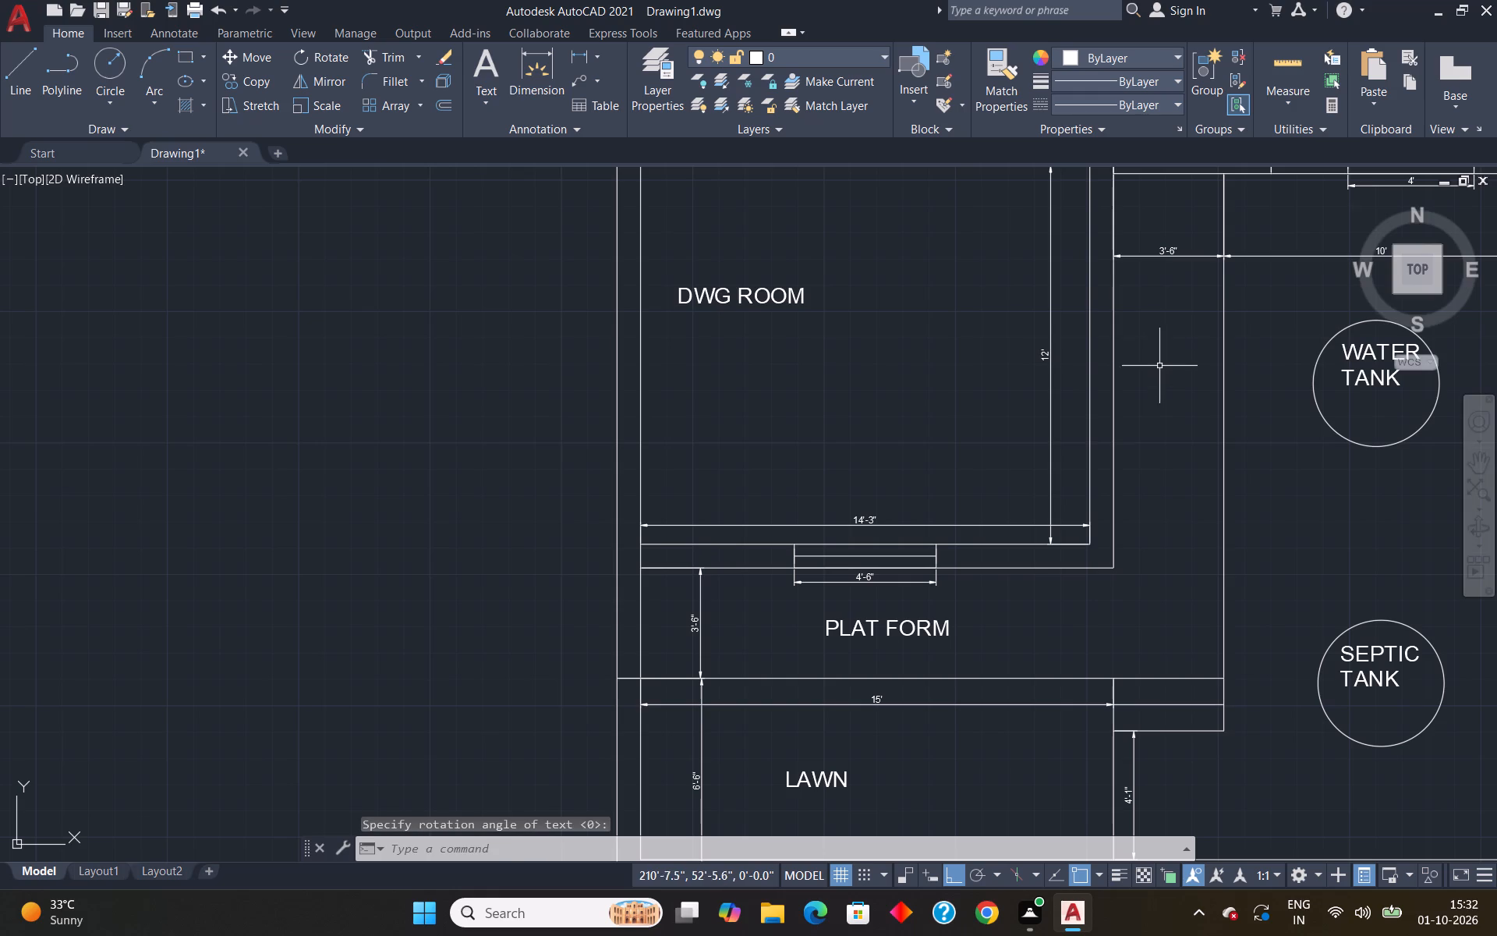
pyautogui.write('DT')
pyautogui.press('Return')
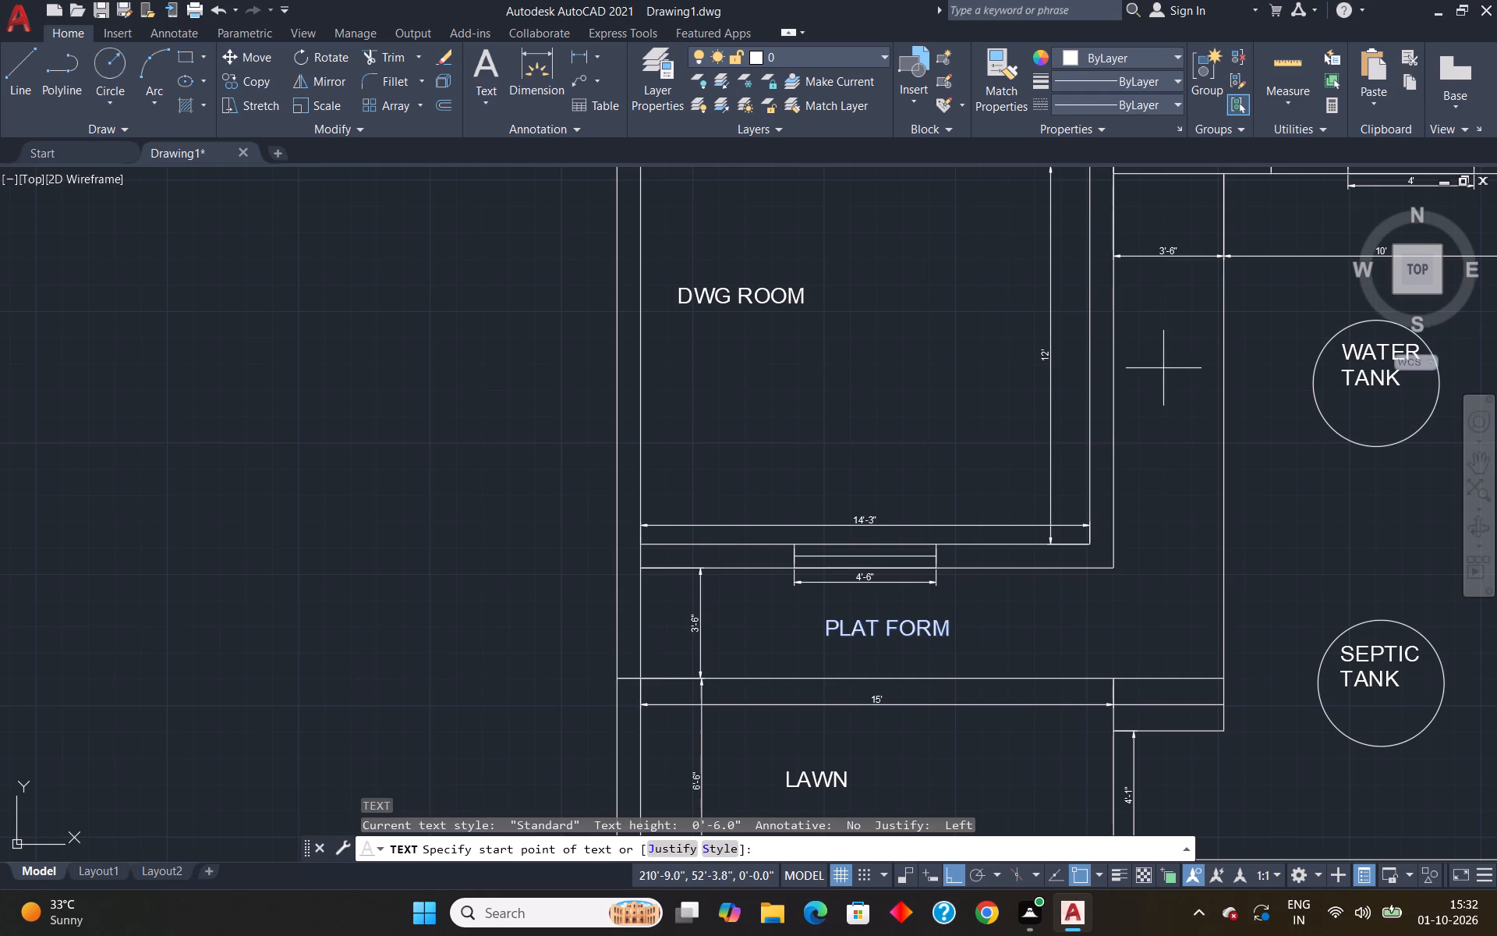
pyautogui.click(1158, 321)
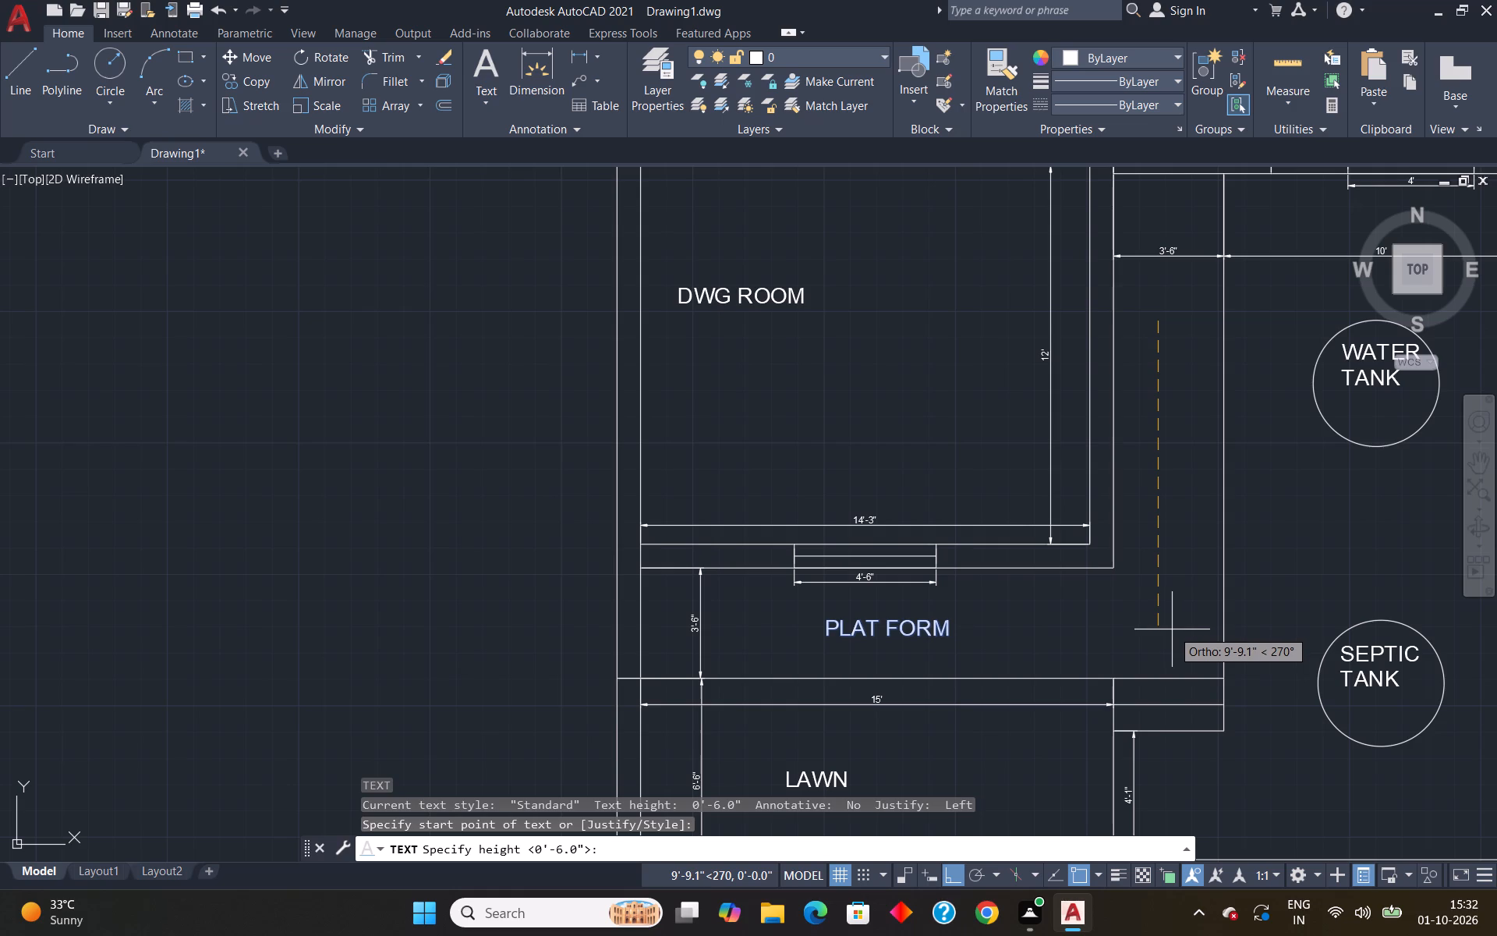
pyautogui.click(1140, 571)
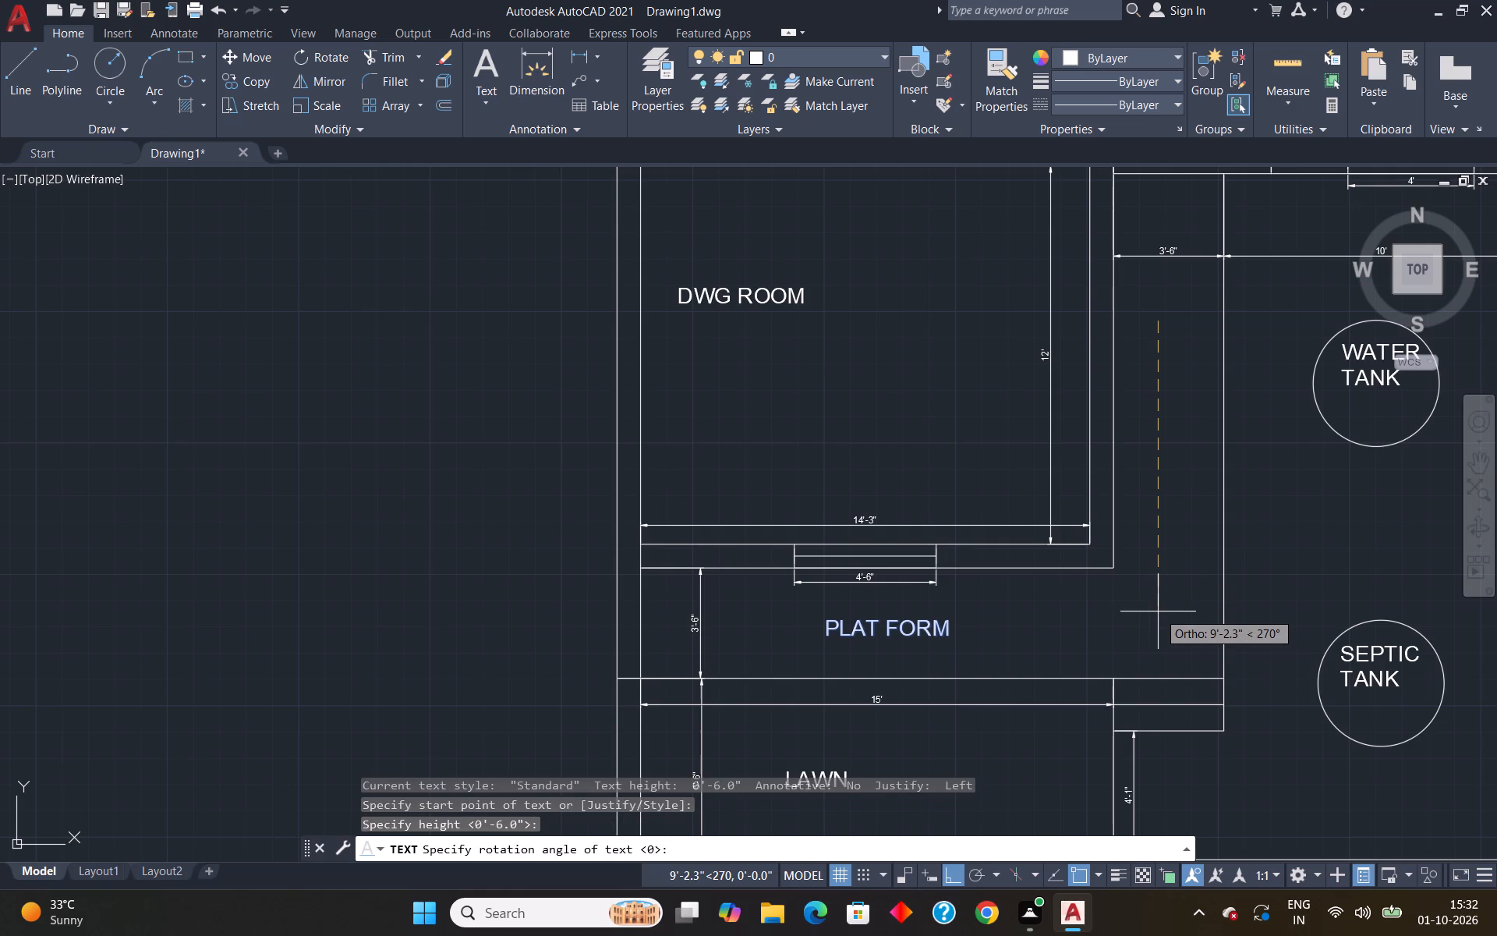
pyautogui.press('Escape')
# Copy the PLAT FORM text with Ortho off into the 3'-6" wide vertical strip between DWG ROOM and the tanks.
pyautogui.click(945, 636)
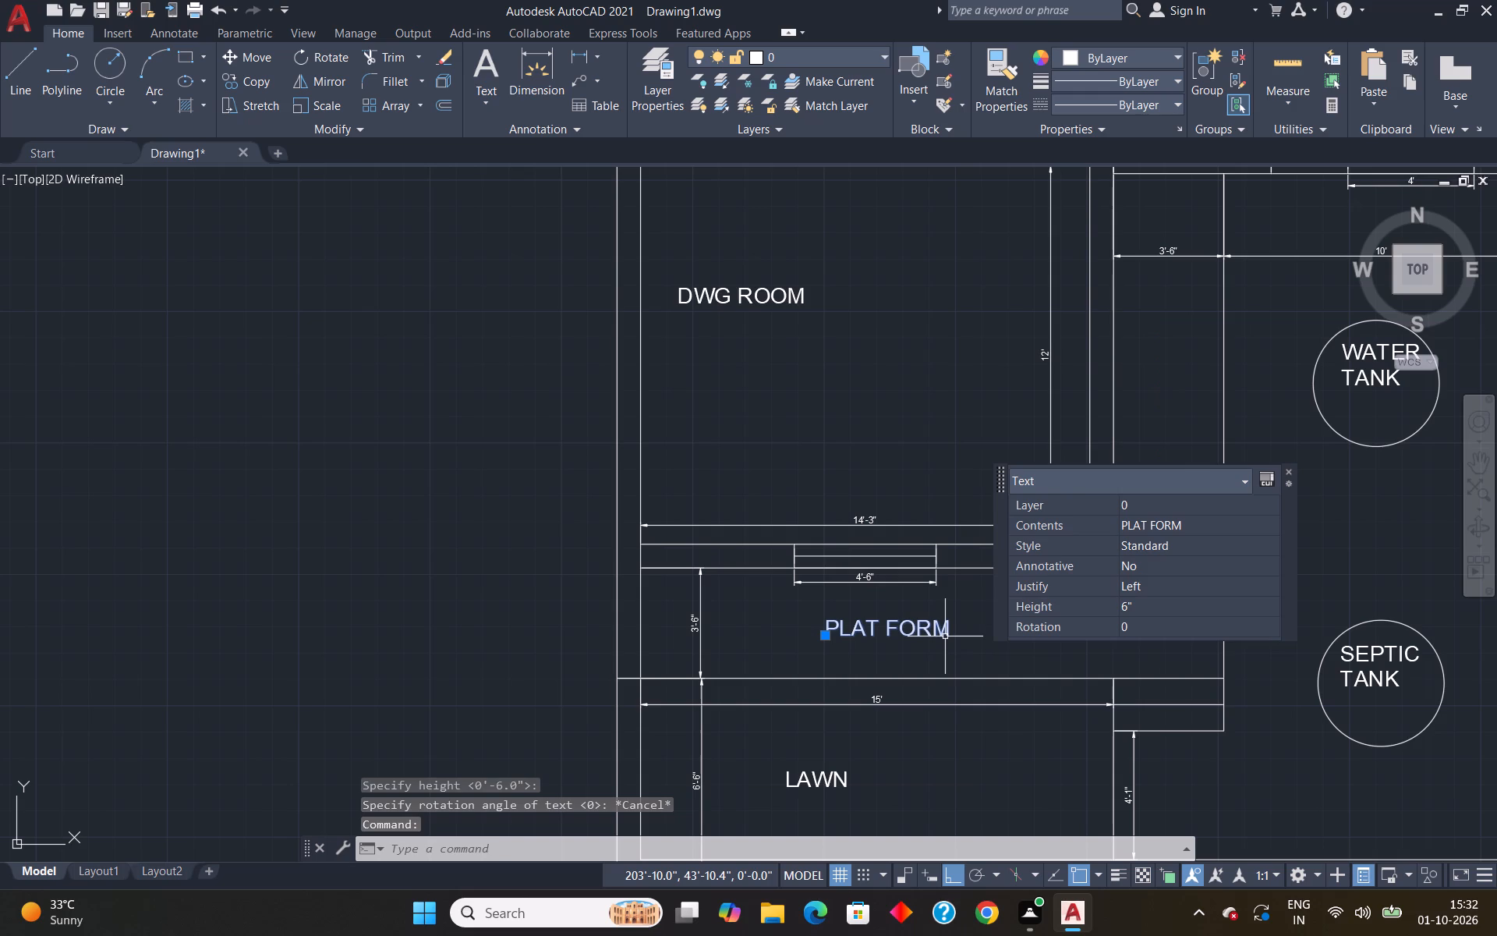
pyautogui.write('CO')
pyautogui.press('Return')
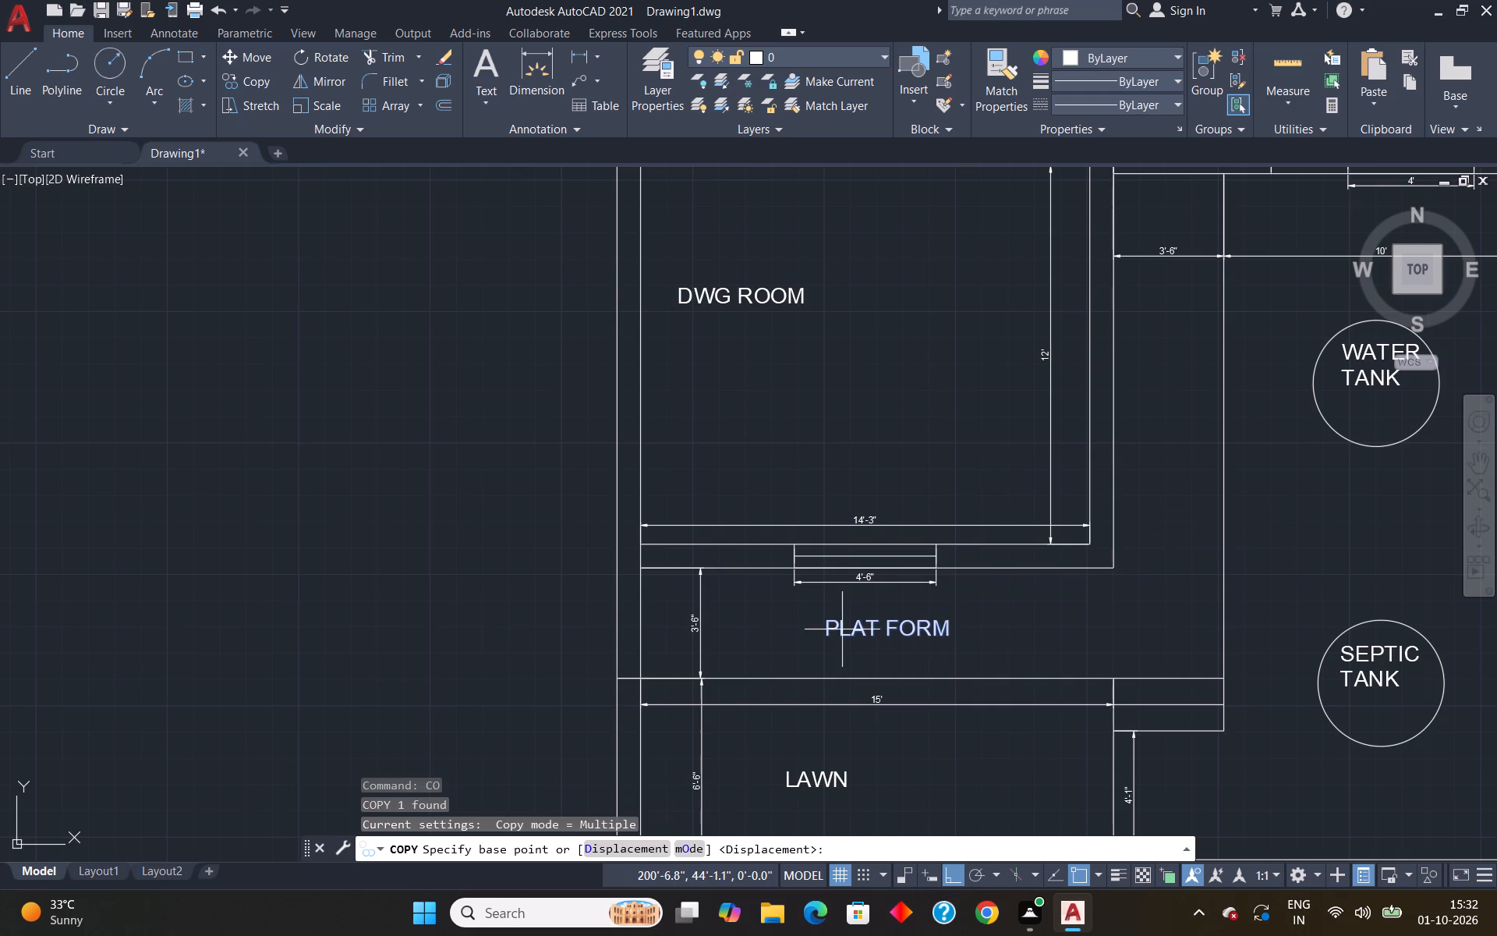
pyautogui.click(833, 634)
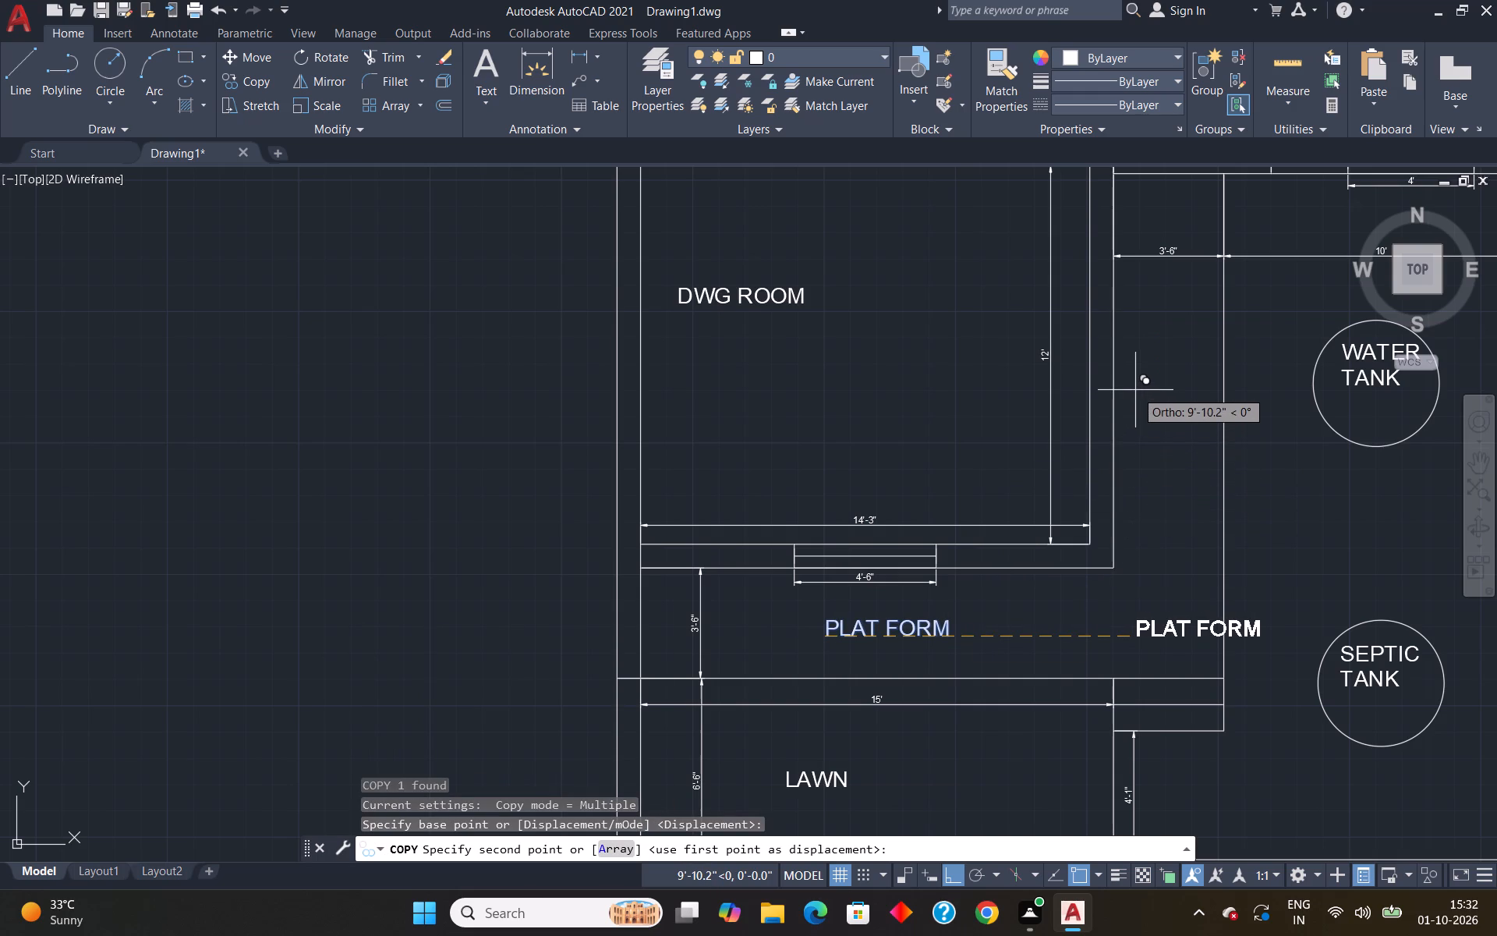
pyautogui.press('F8')
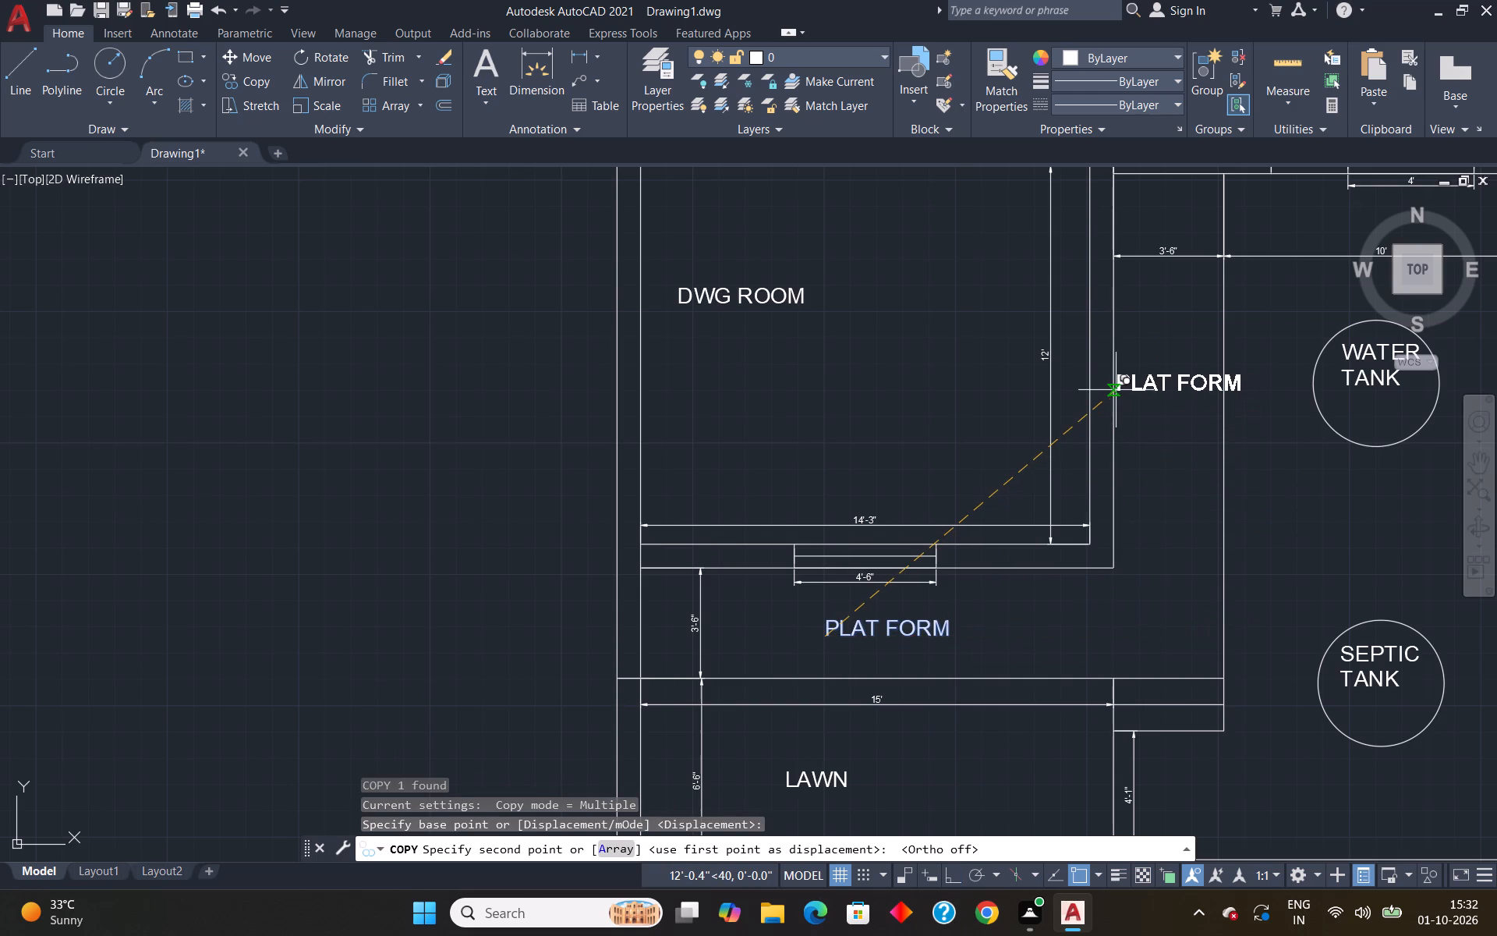
pyautogui.click(1116, 390)
pyautogui.press('Escape')
pyautogui.press('F8')
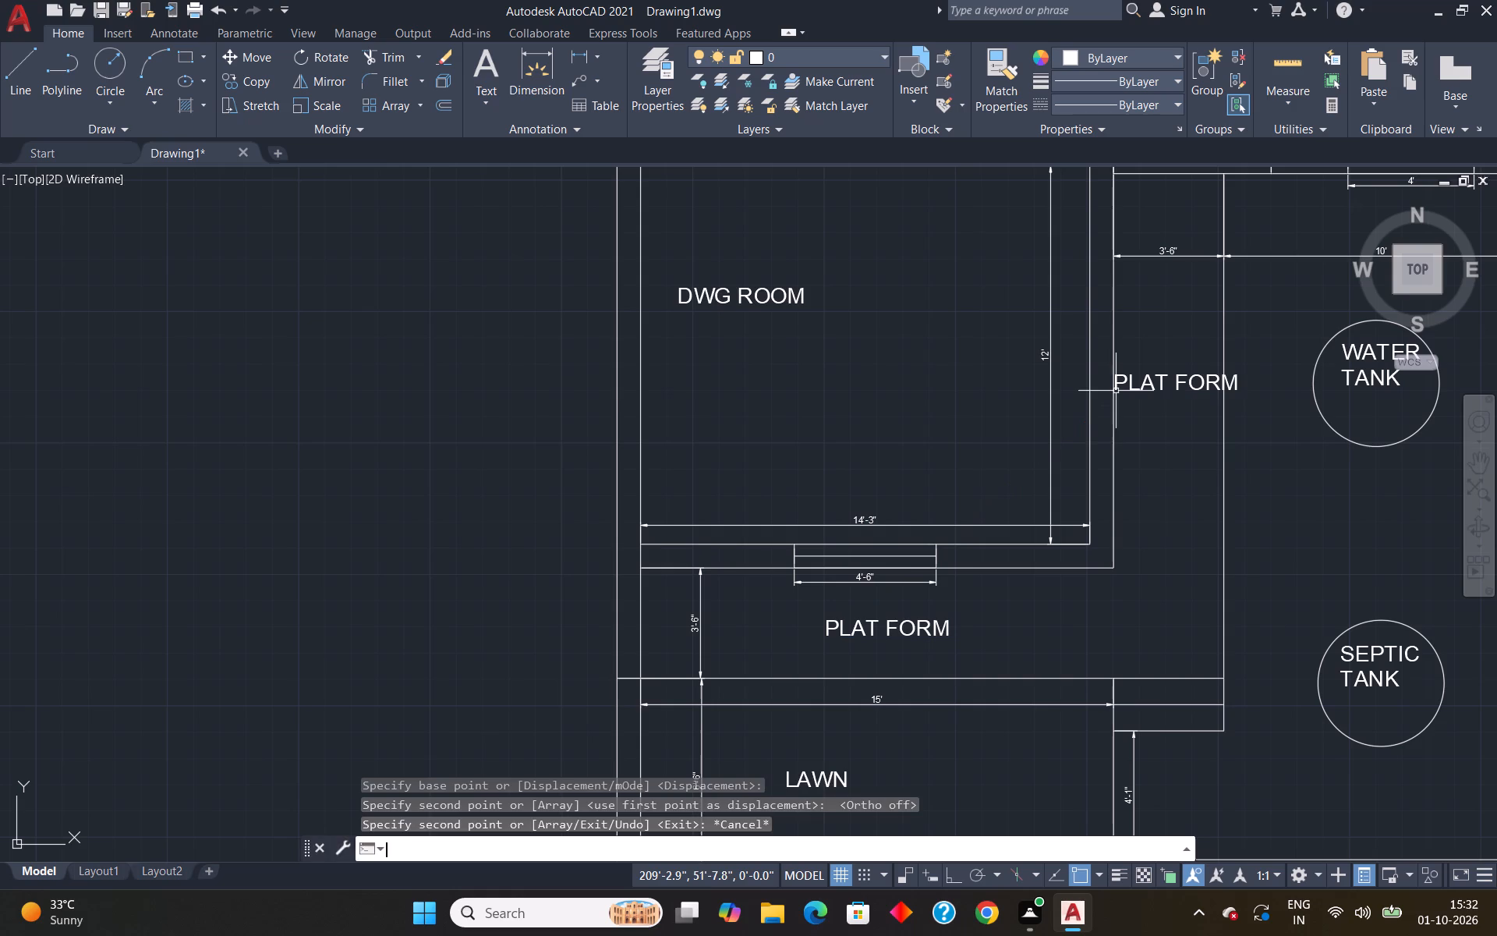
# Rotate the copied PLAT FORM text to 270 degrees so it runs down the vertical strip.
pyautogui.click(1187, 383)
pyautogui.write('RO')
pyautogui.press('Return')
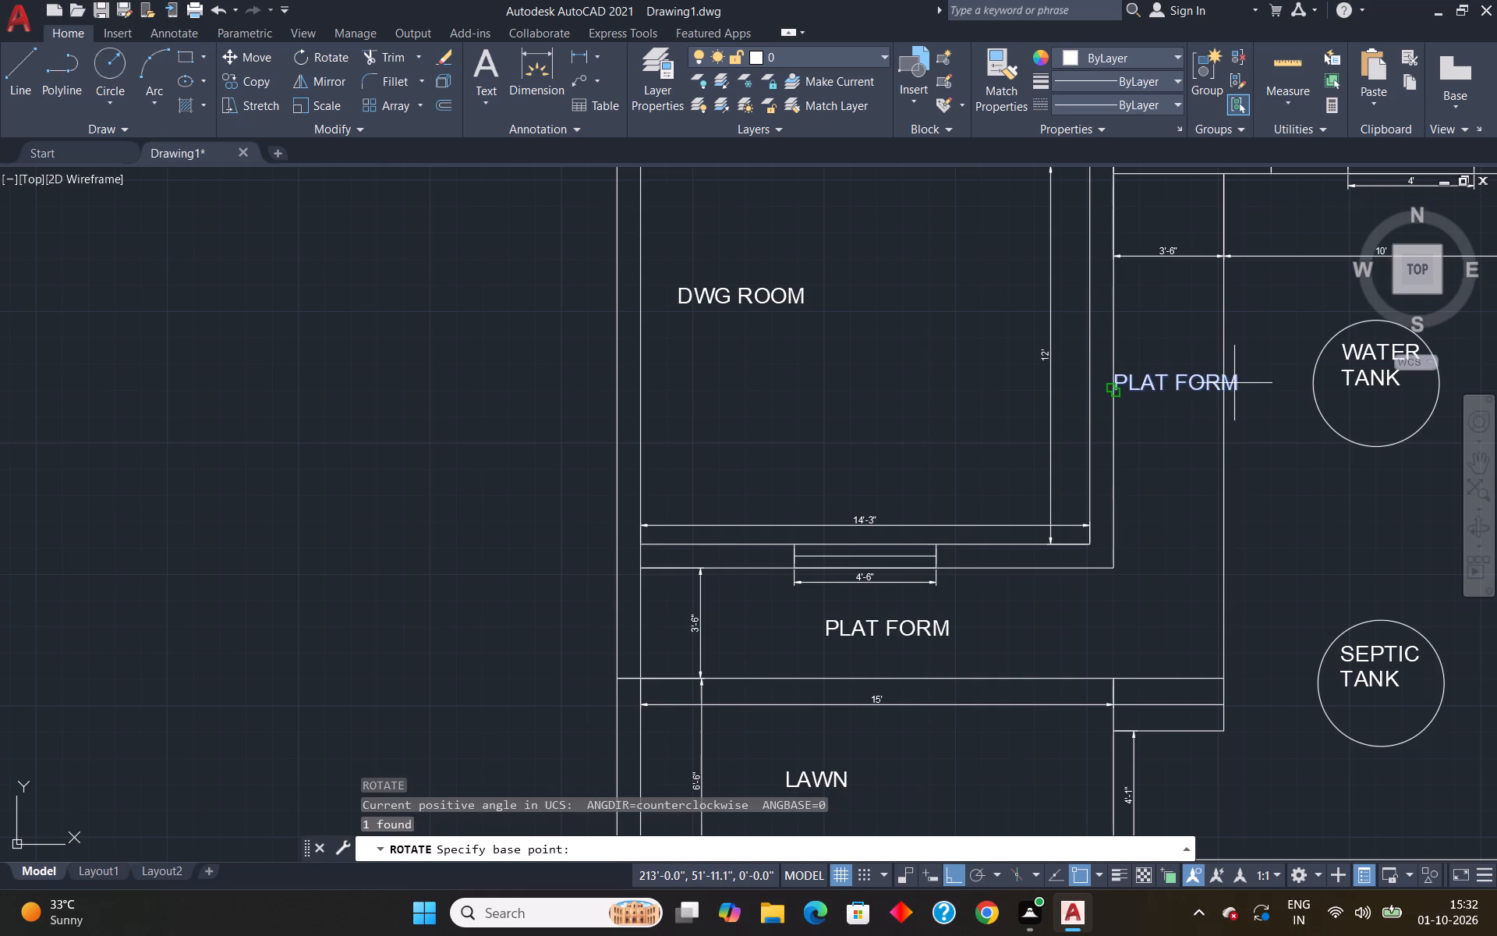
pyautogui.click(1237, 384)
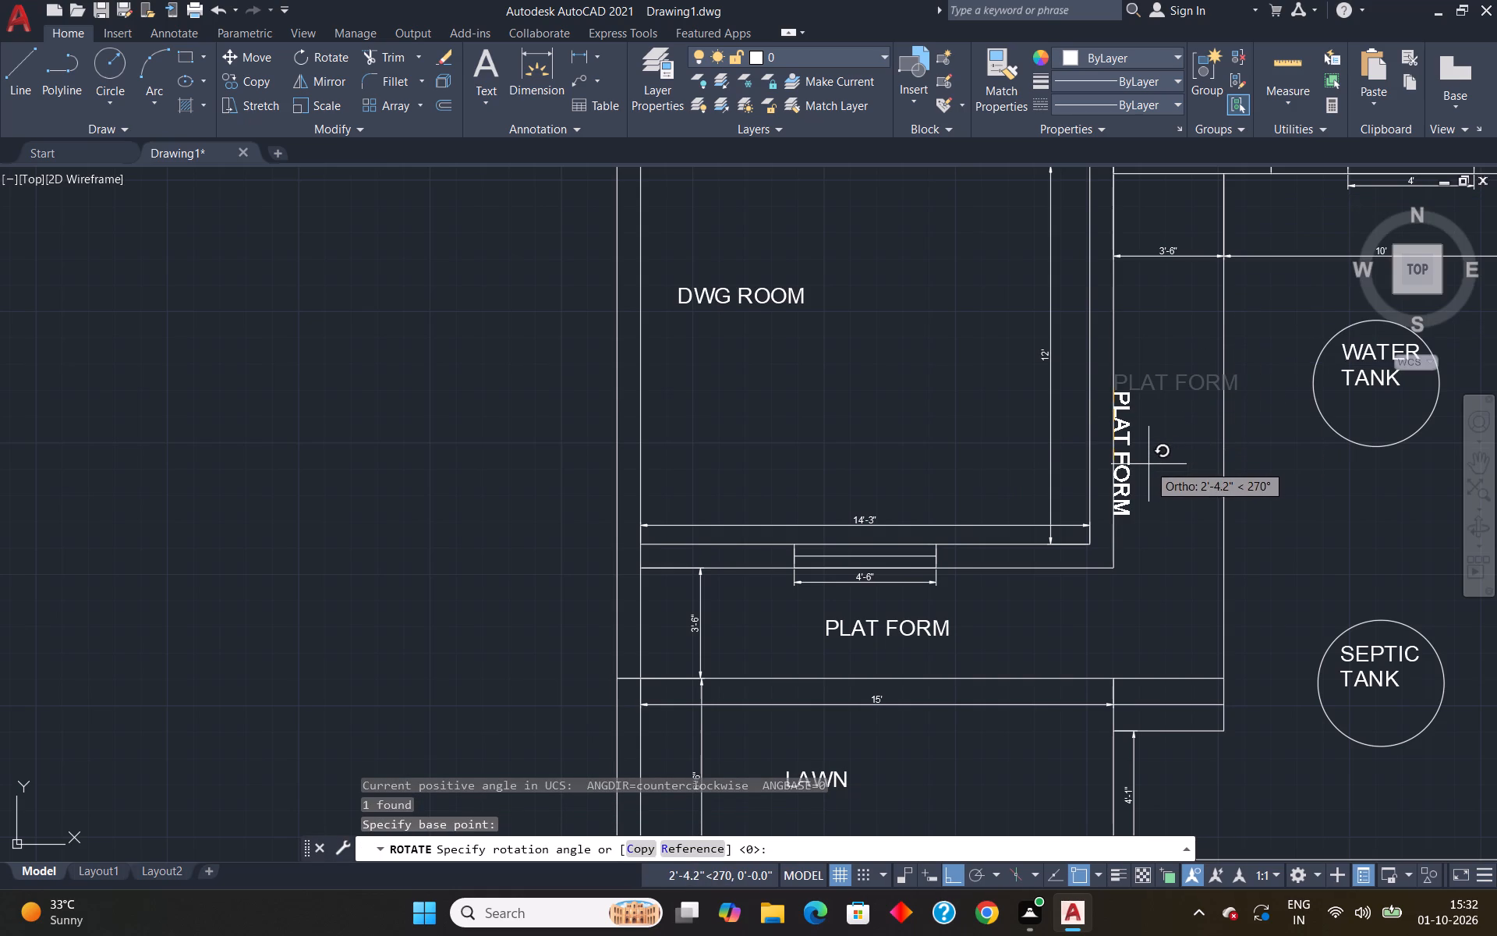
pyautogui.click(1148, 464)
# Move the rotated PLAT FORM text about 1'-3" horizontally off the wall line into the middle of the 3'-6" strip.
pyautogui.click(1125, 454)
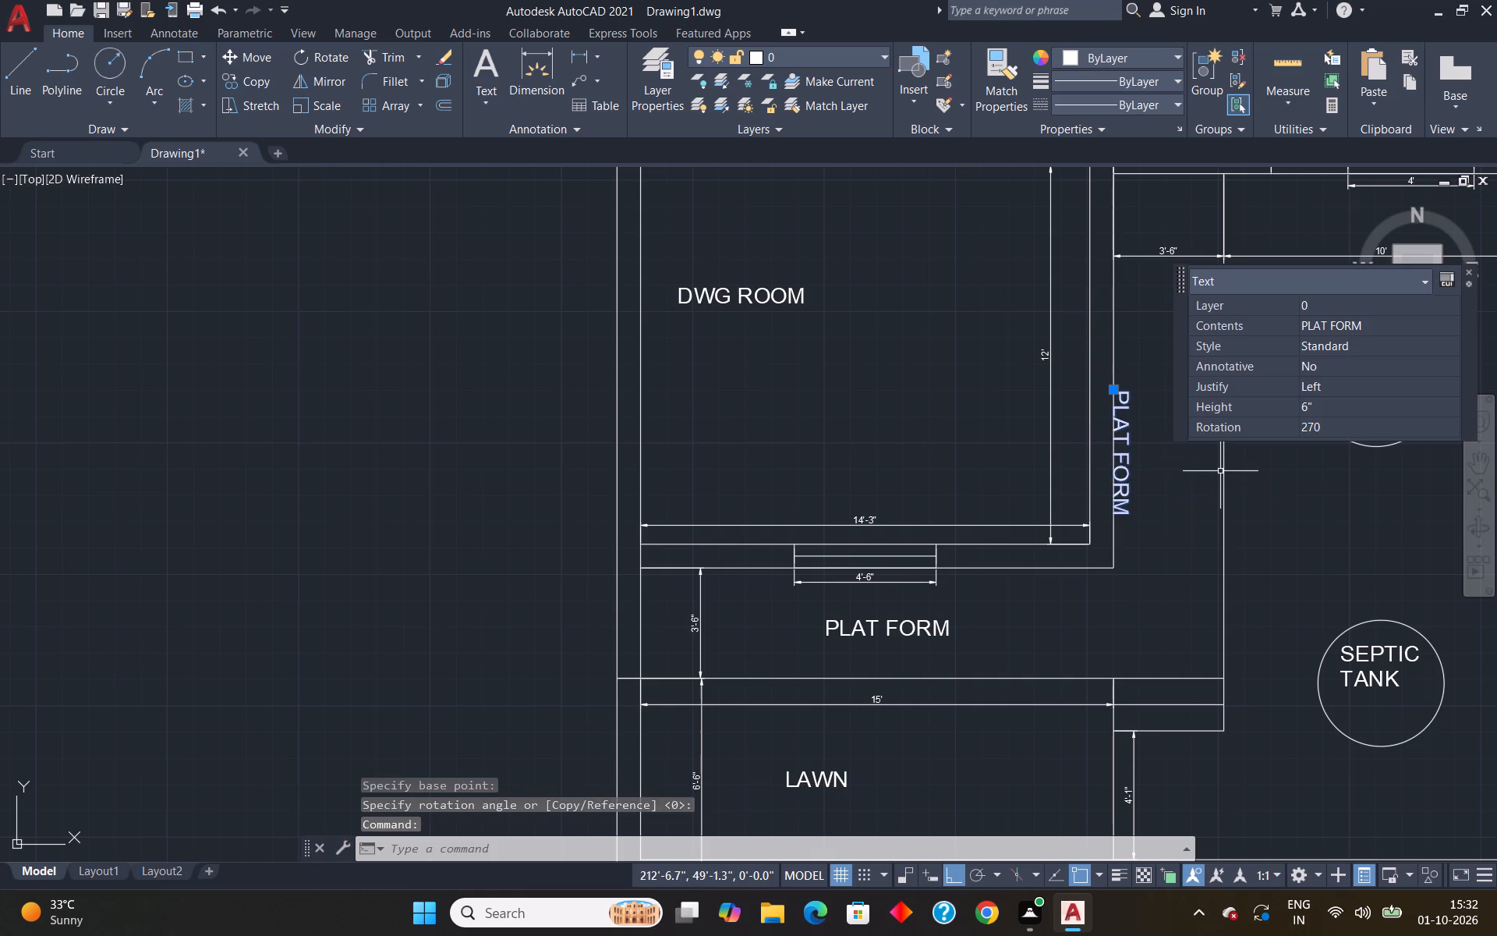
pyautogui.write('MO')
pyautogui.press('Return')
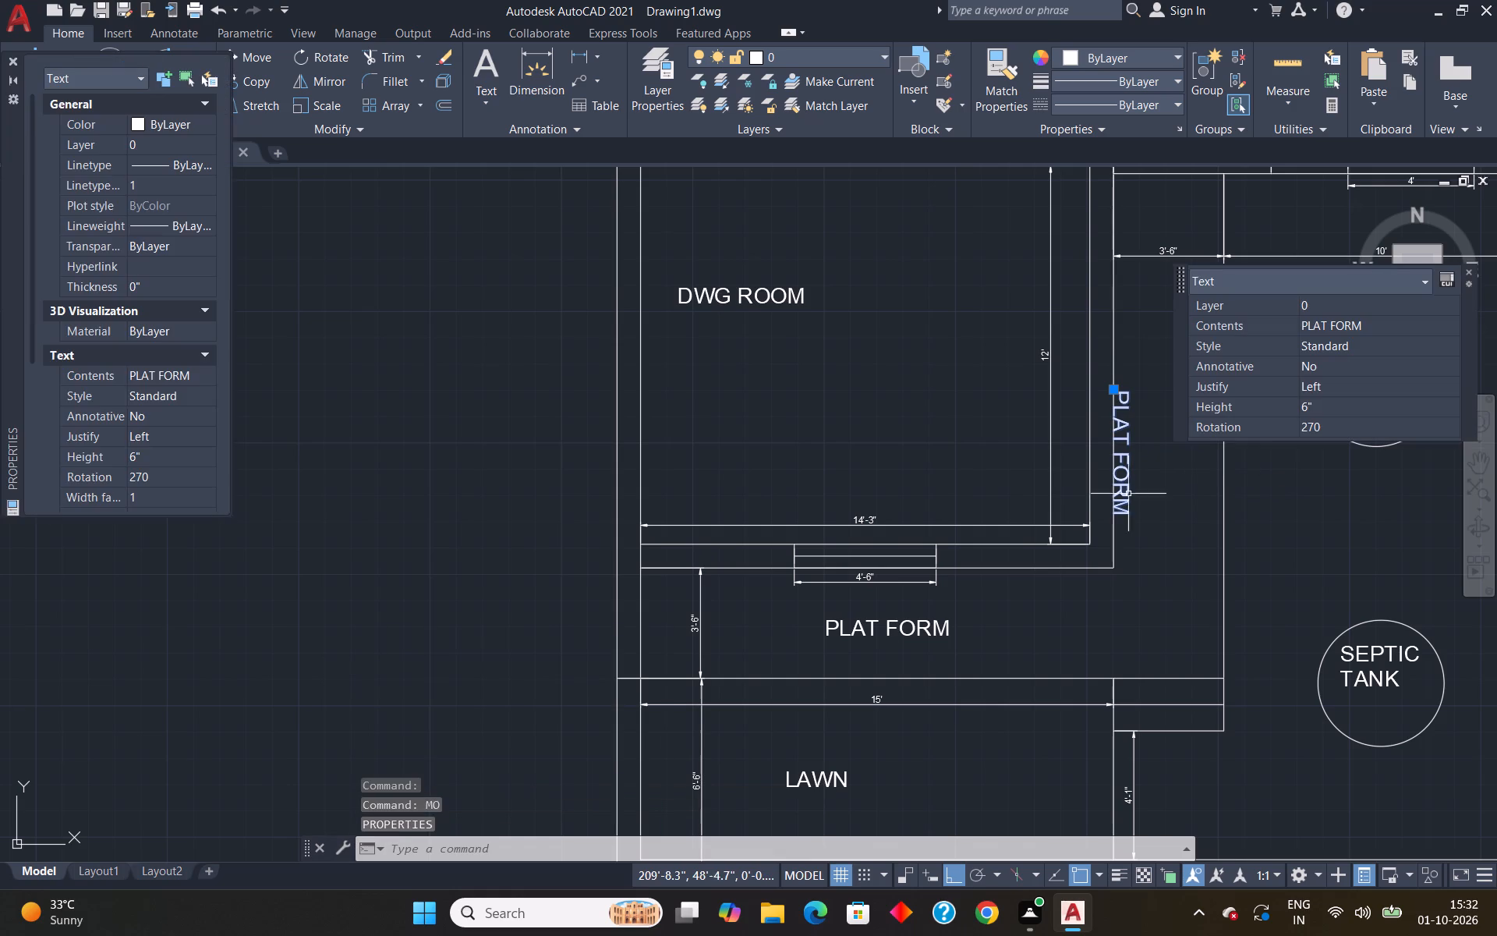
pyautogui.click(1124, 468)
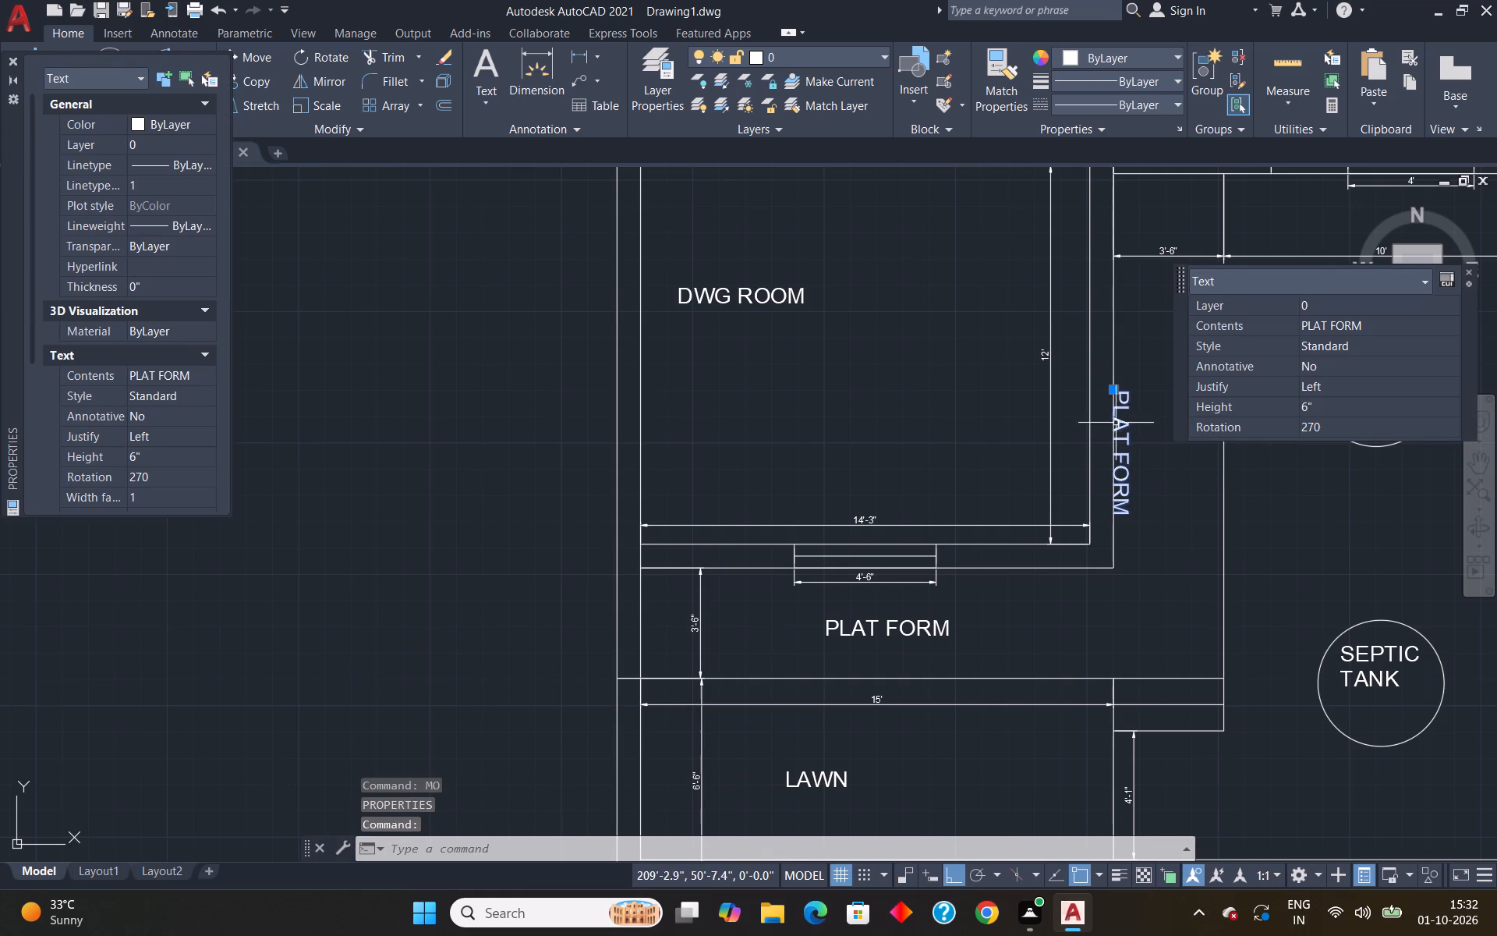
pyautogui.moveTo(1114, 389); pyautogui.dragTo(1154, 399)
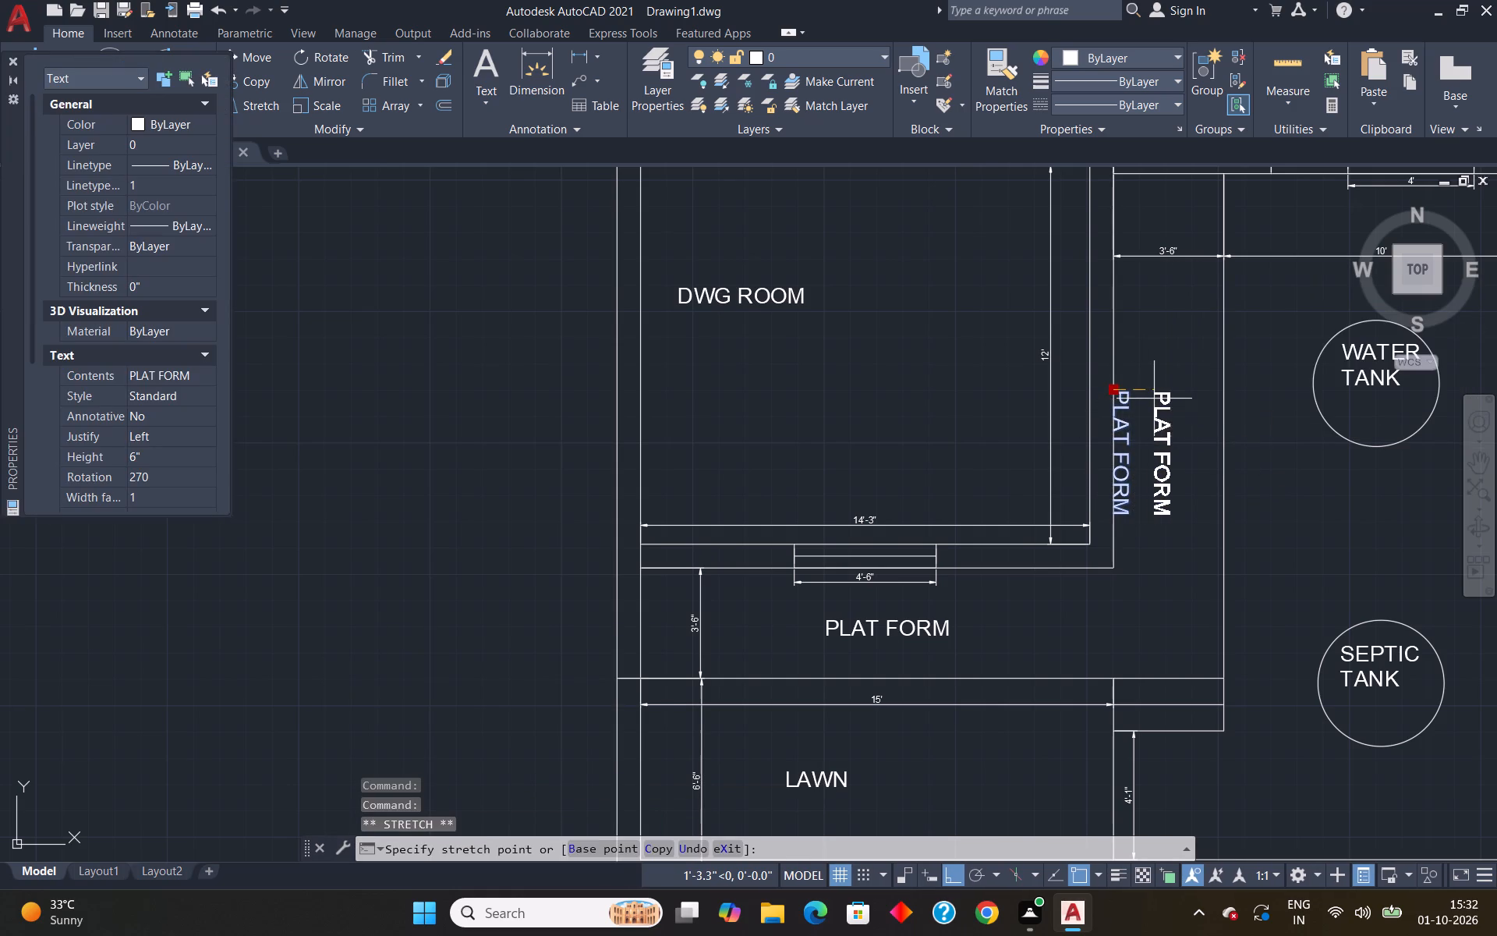
pyautogui.click(1154, 399)
pyautogui.press('Escape')
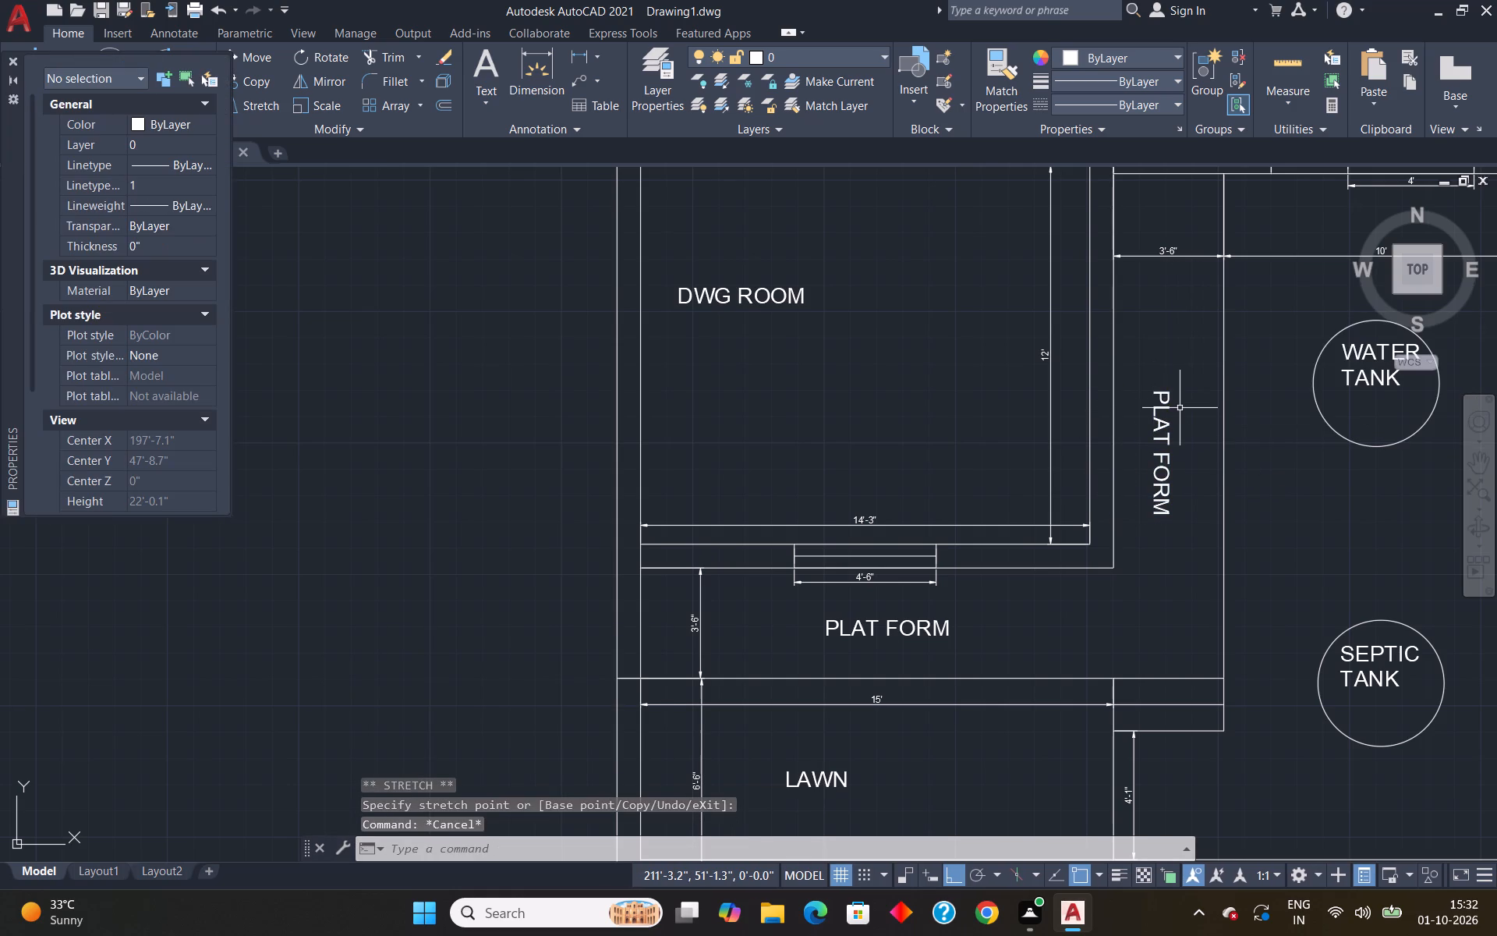
pyautogui.press('Escape')
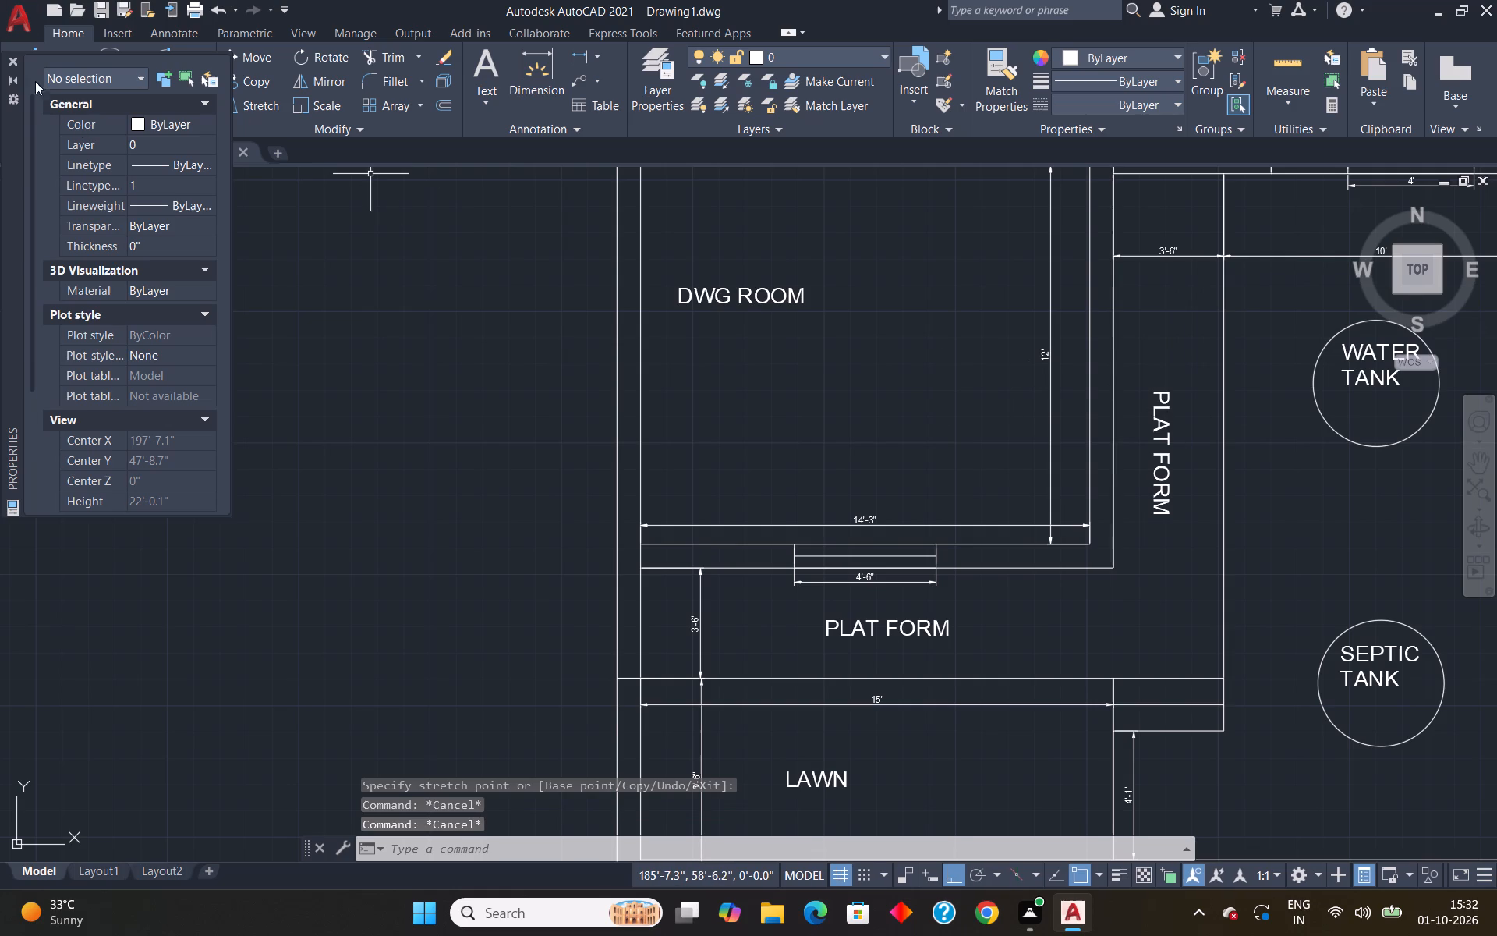
pyautogui.click(9, 57)
# Add the single-line text PLAT FORM in the 10' wide area above WATER TANK, with 6" text height and 0 rotation.
pyautogui.scroll(-3, 495, 413)
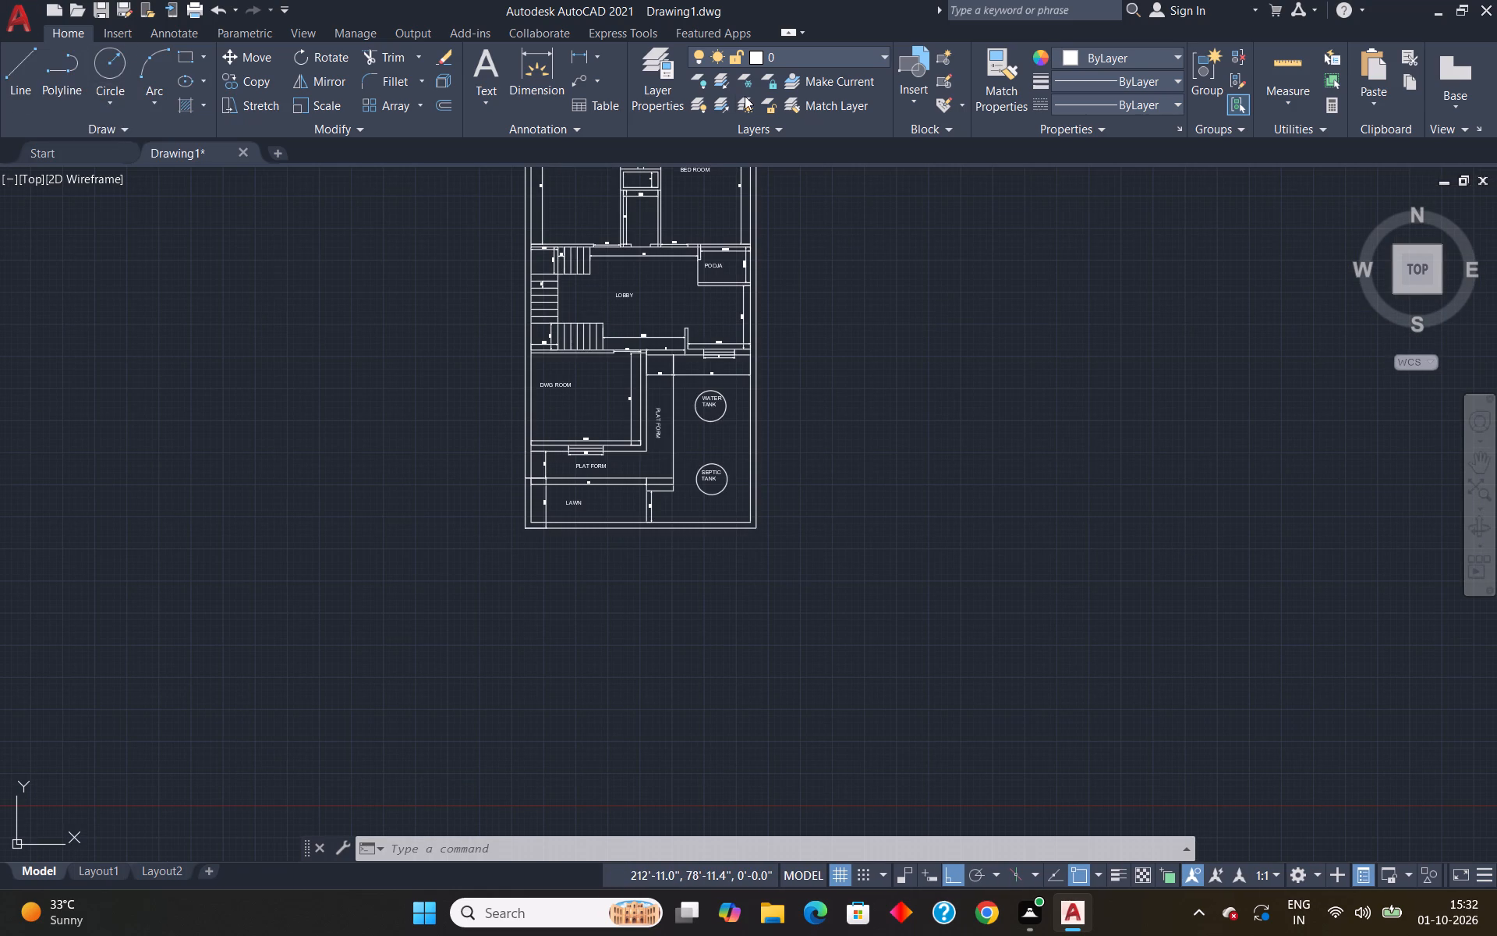
pyautogui.scroll(3, 689, 354)
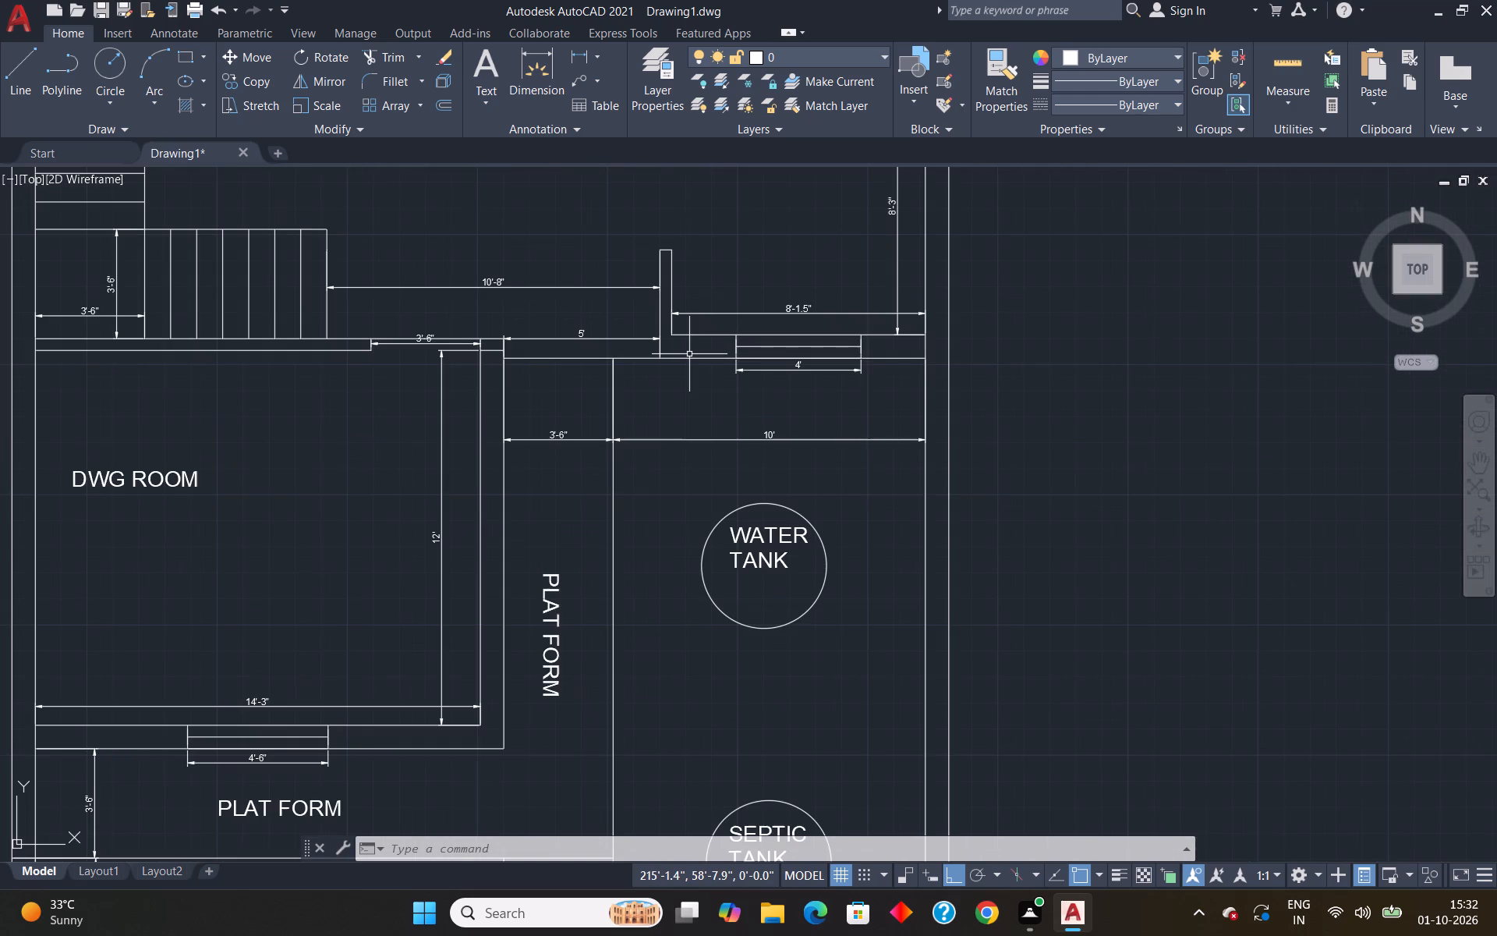
pyautogui.write('DT')
pyautogui.press('Return')
pyautogui.click(659, 408)
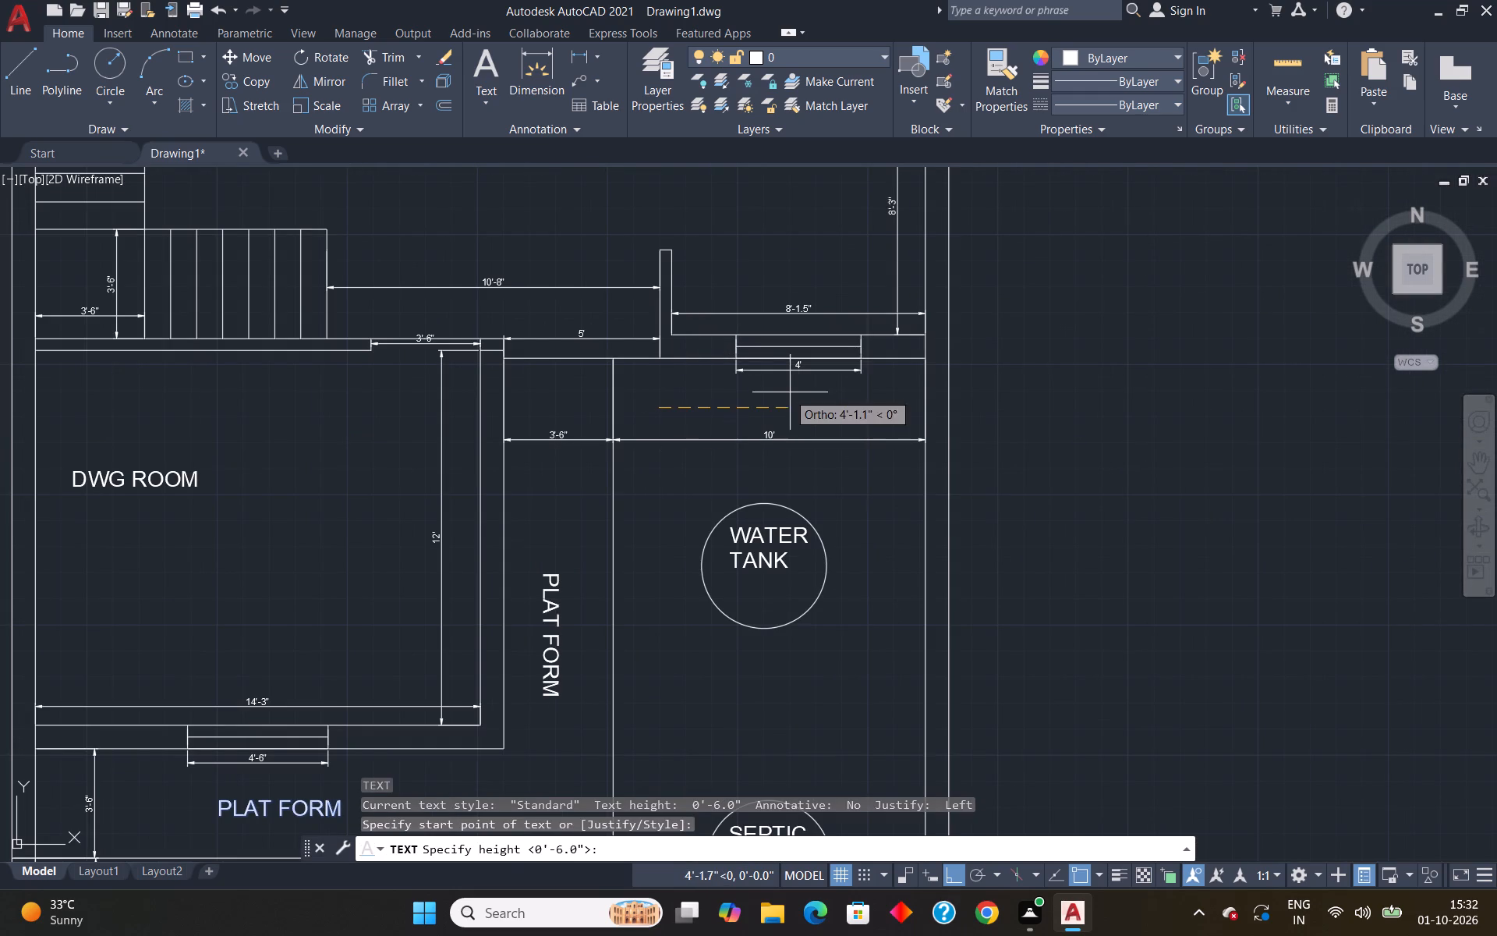
pyautogui.press('Return')
pyautogui.press('Return')
pyautogui.write('PLAT FORM')
pyautogui.press('Return')
pyautogui.press('Return')
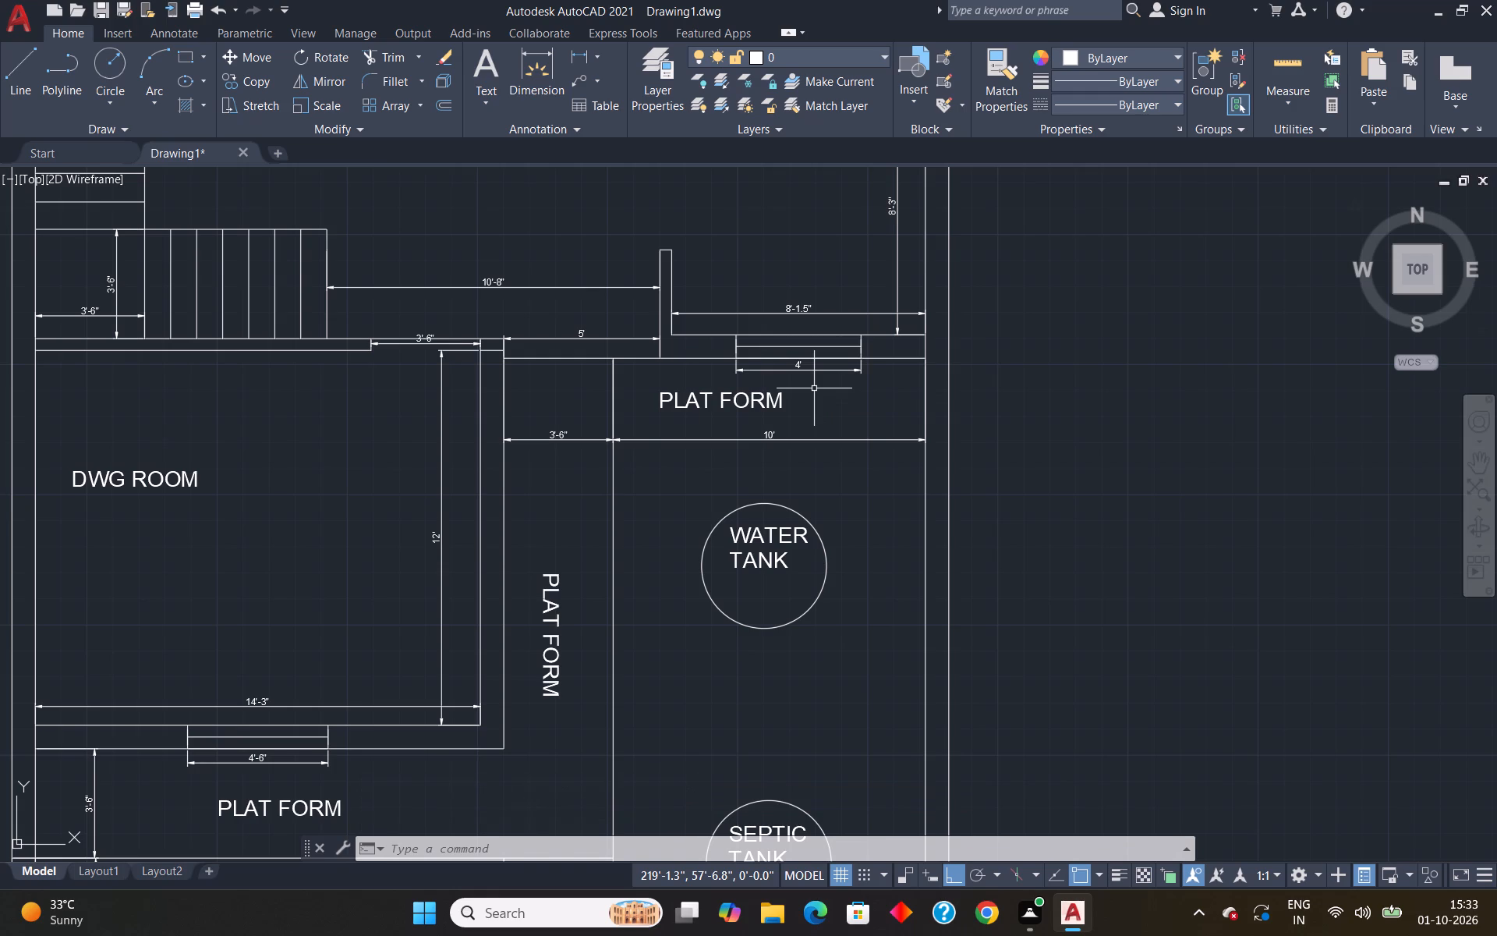
# Add the single-line text UP beside the foot of the lower stair flight in the lobby, with 6" height and 0 rotation.
pyautogui.scroll(-1, 813, 391)
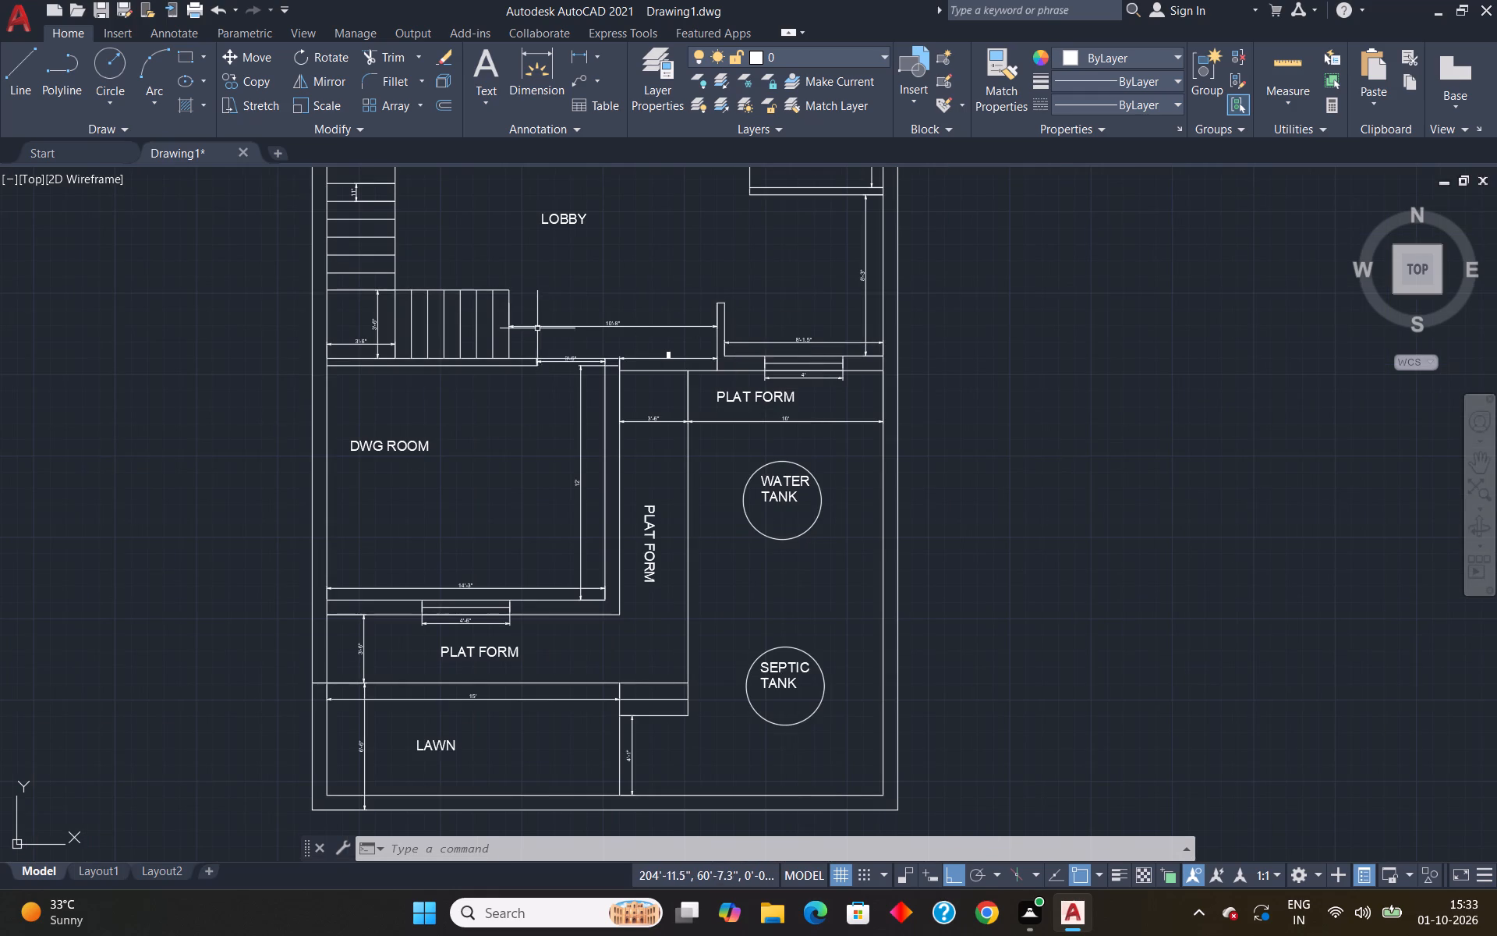
pyautogui.scroll(2, 536, 318)
pyautogui.press('space')
pyautogui.click(483, 300)
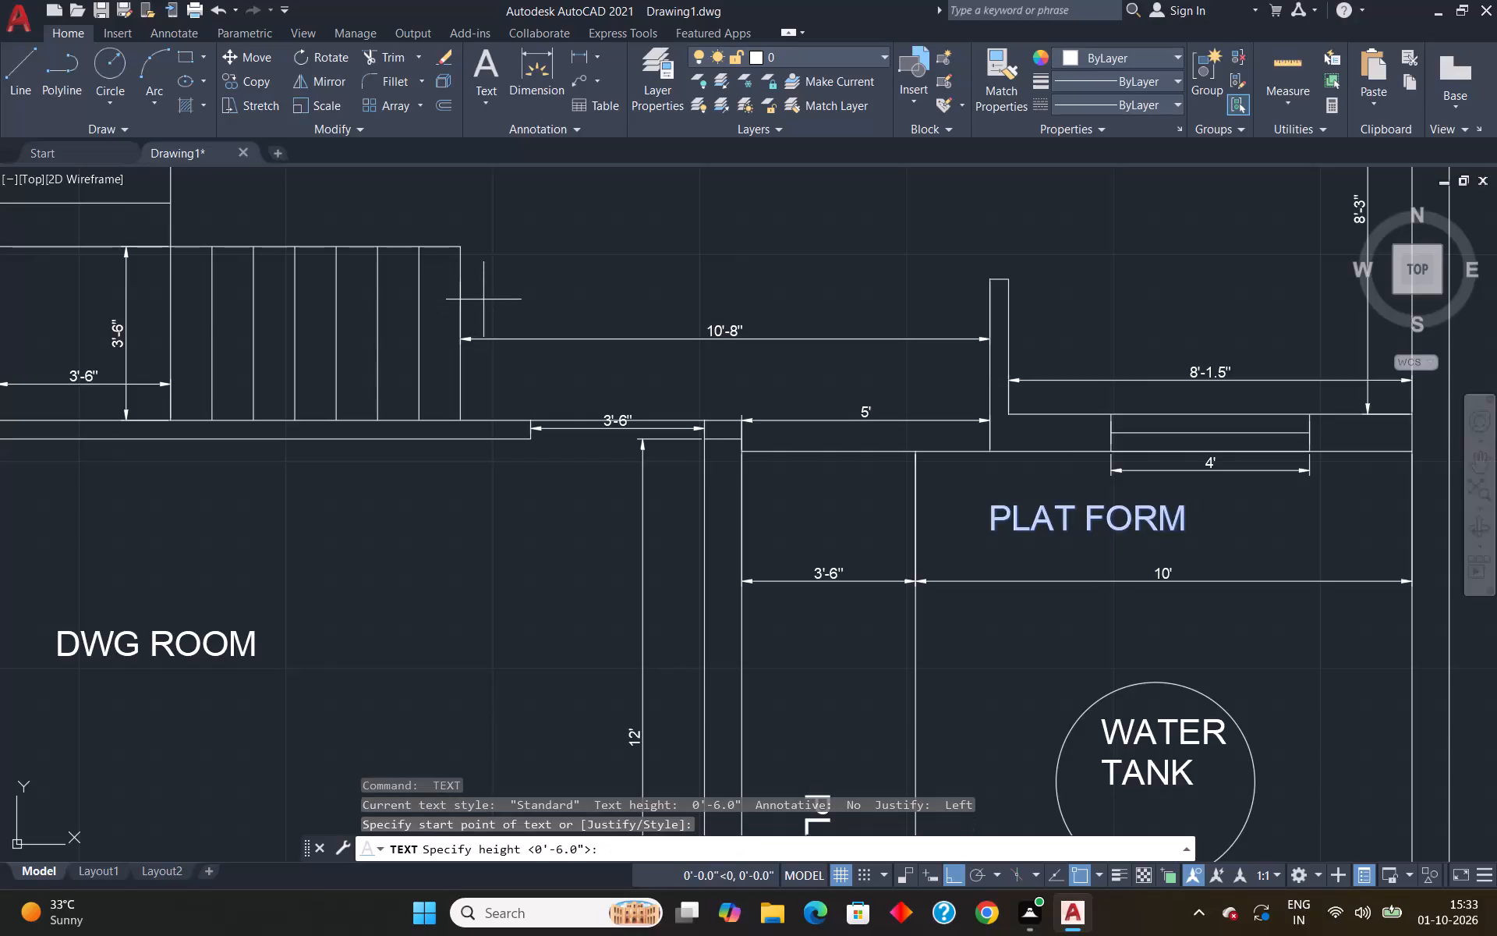
pyautogui.press('Return')
pyautogui.press('Return')
pyautogui.write('UP')
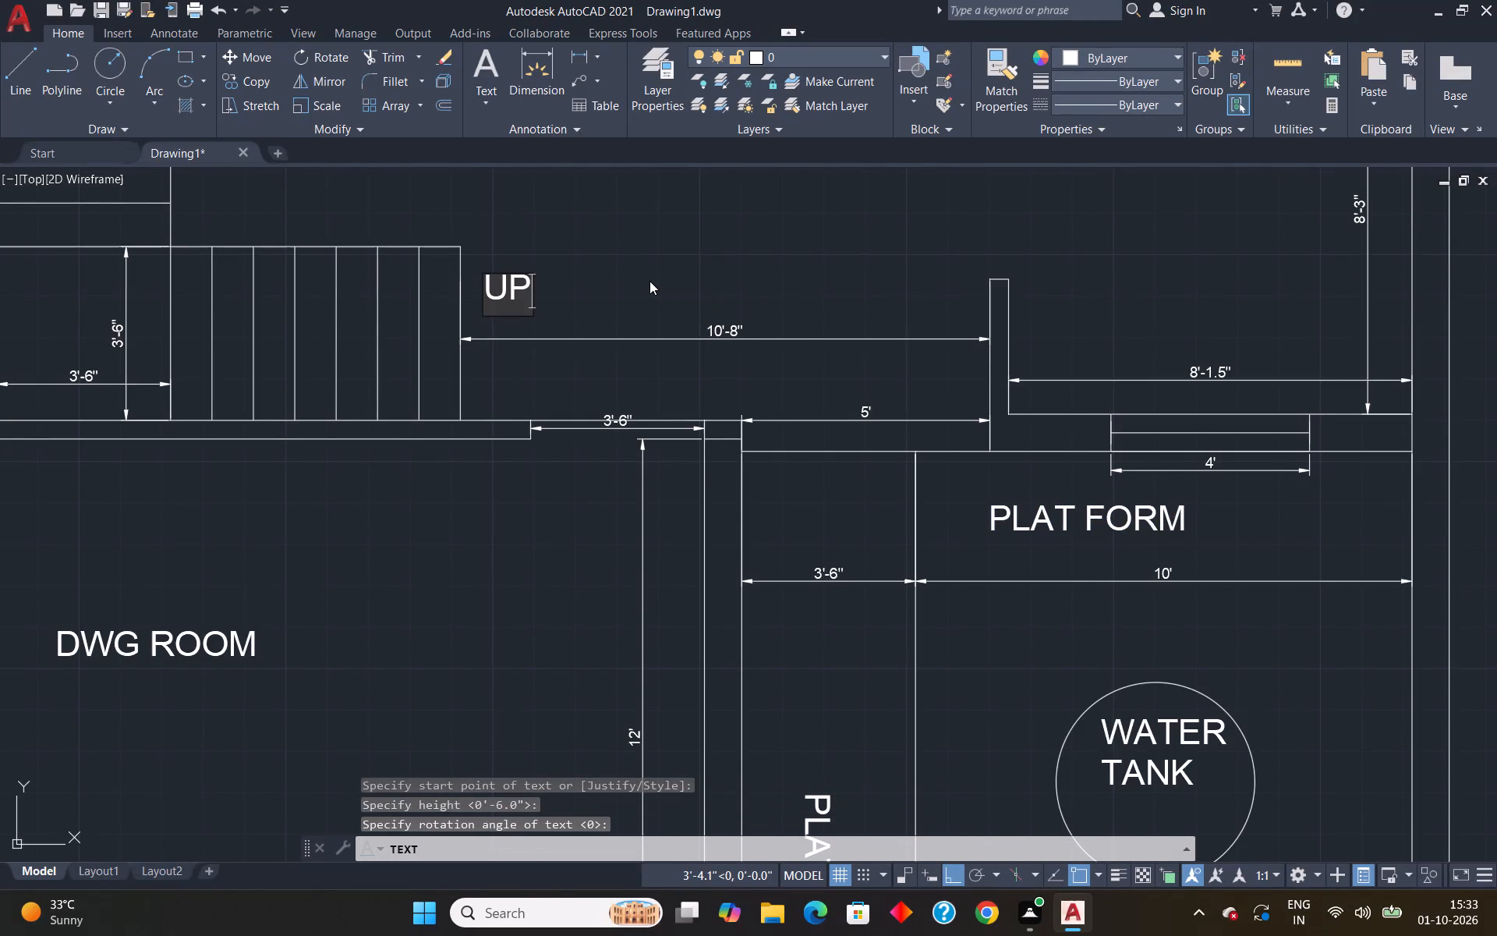
pyautogui.press('Return')
pyautogui.press('Return')
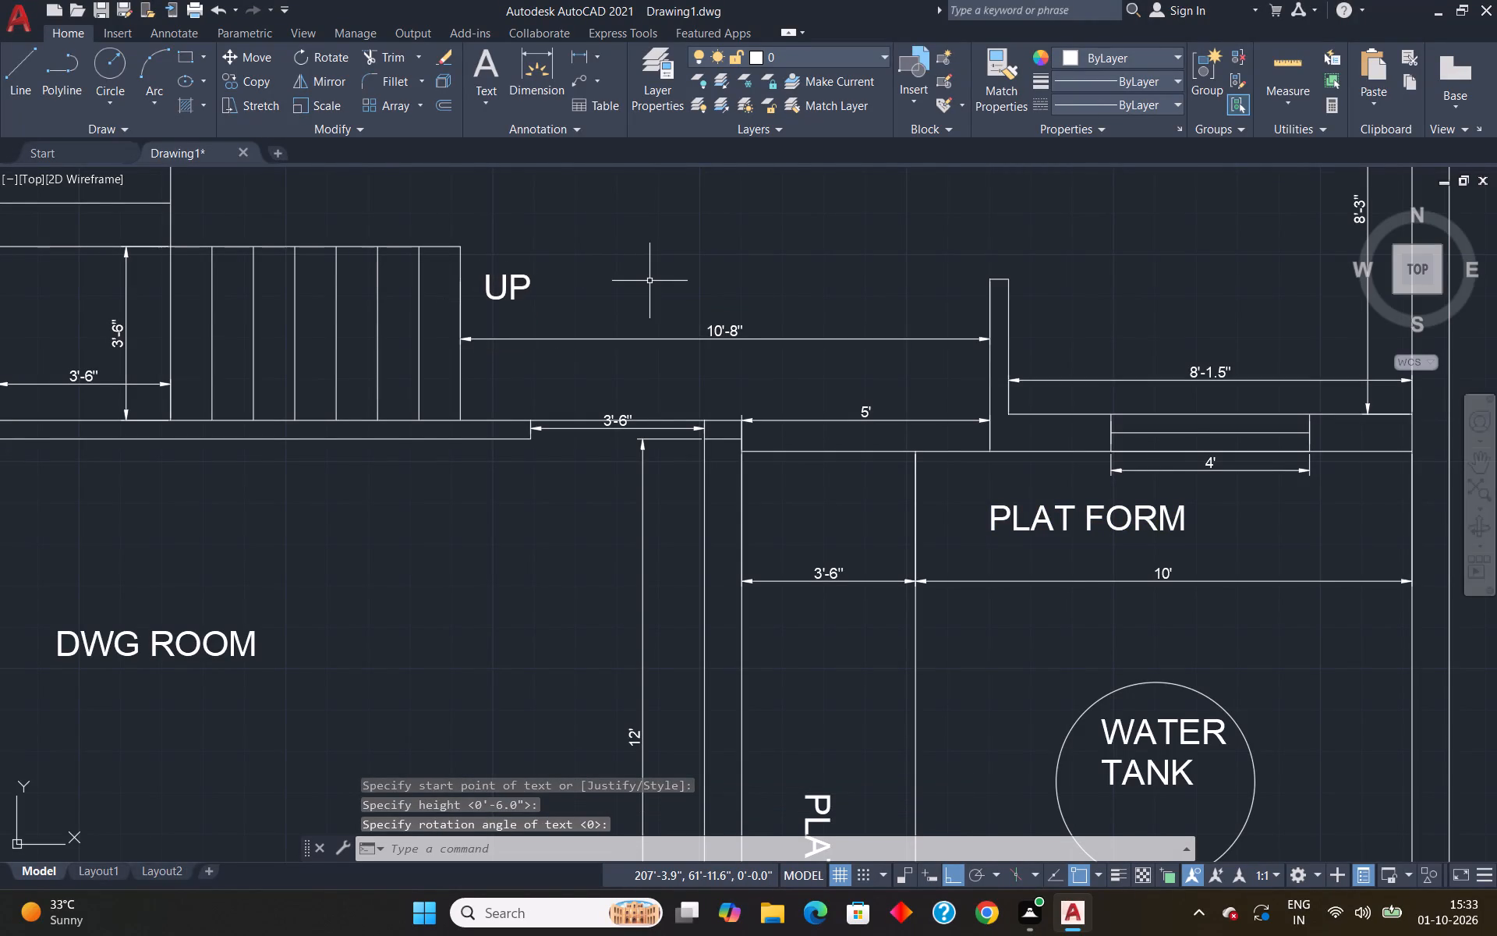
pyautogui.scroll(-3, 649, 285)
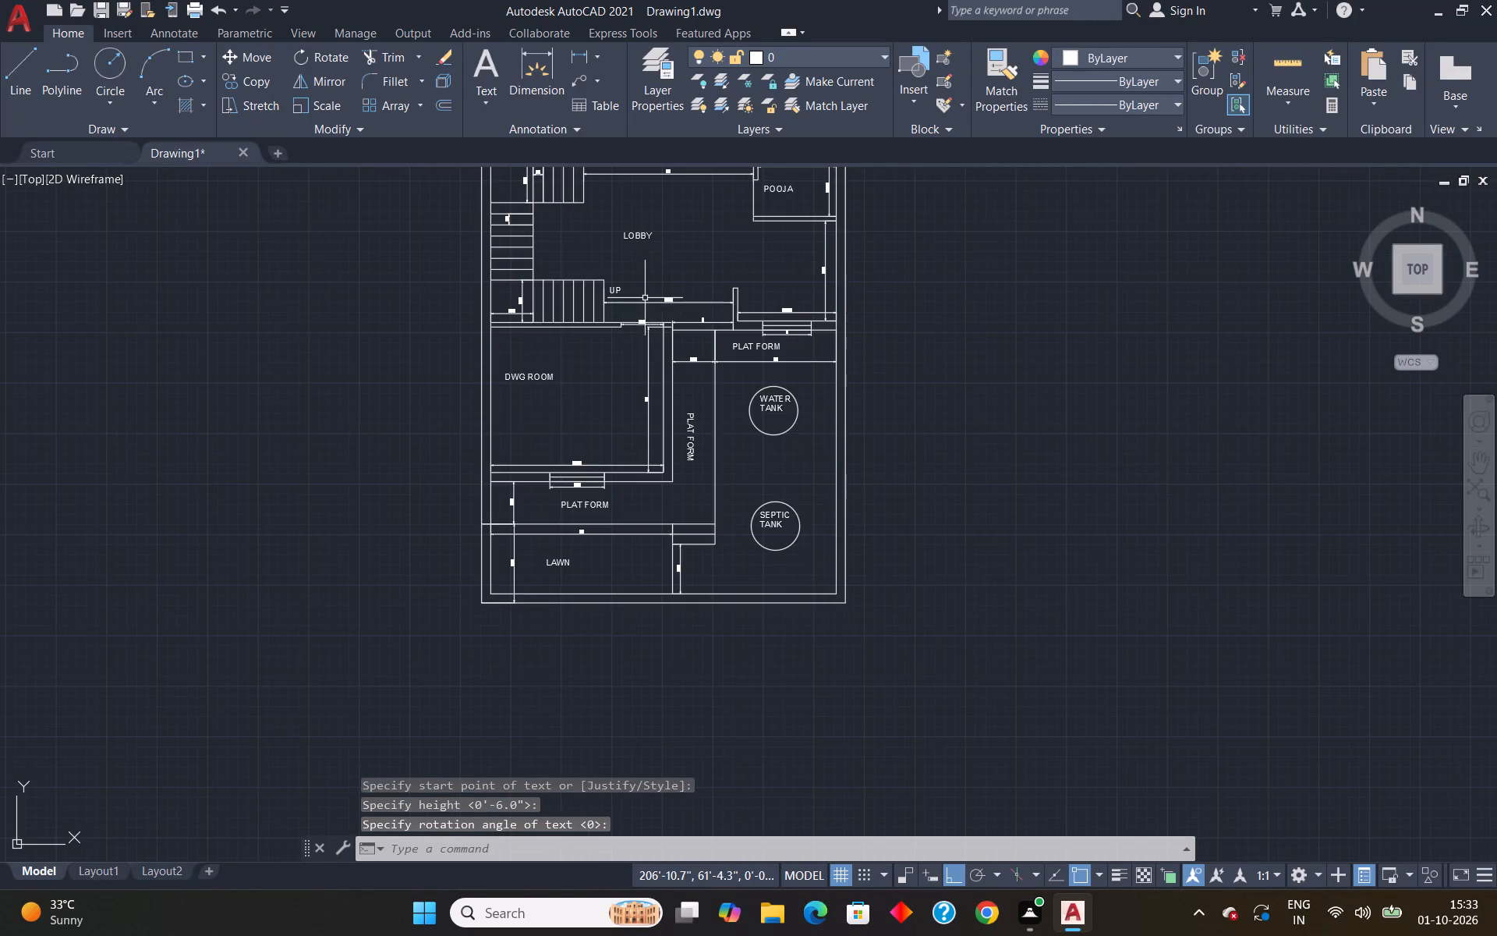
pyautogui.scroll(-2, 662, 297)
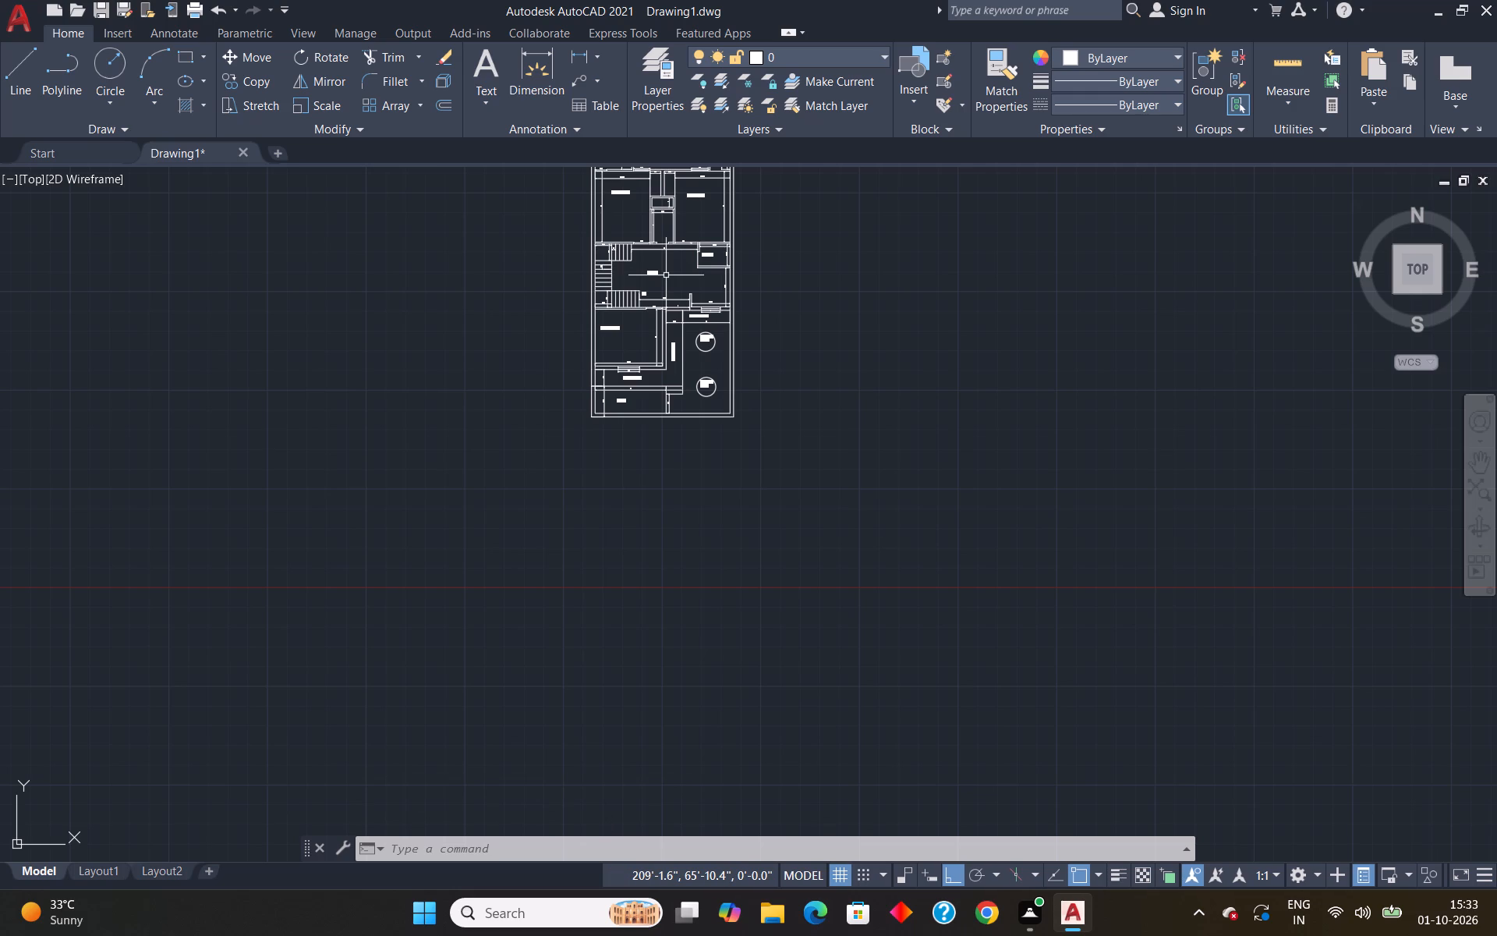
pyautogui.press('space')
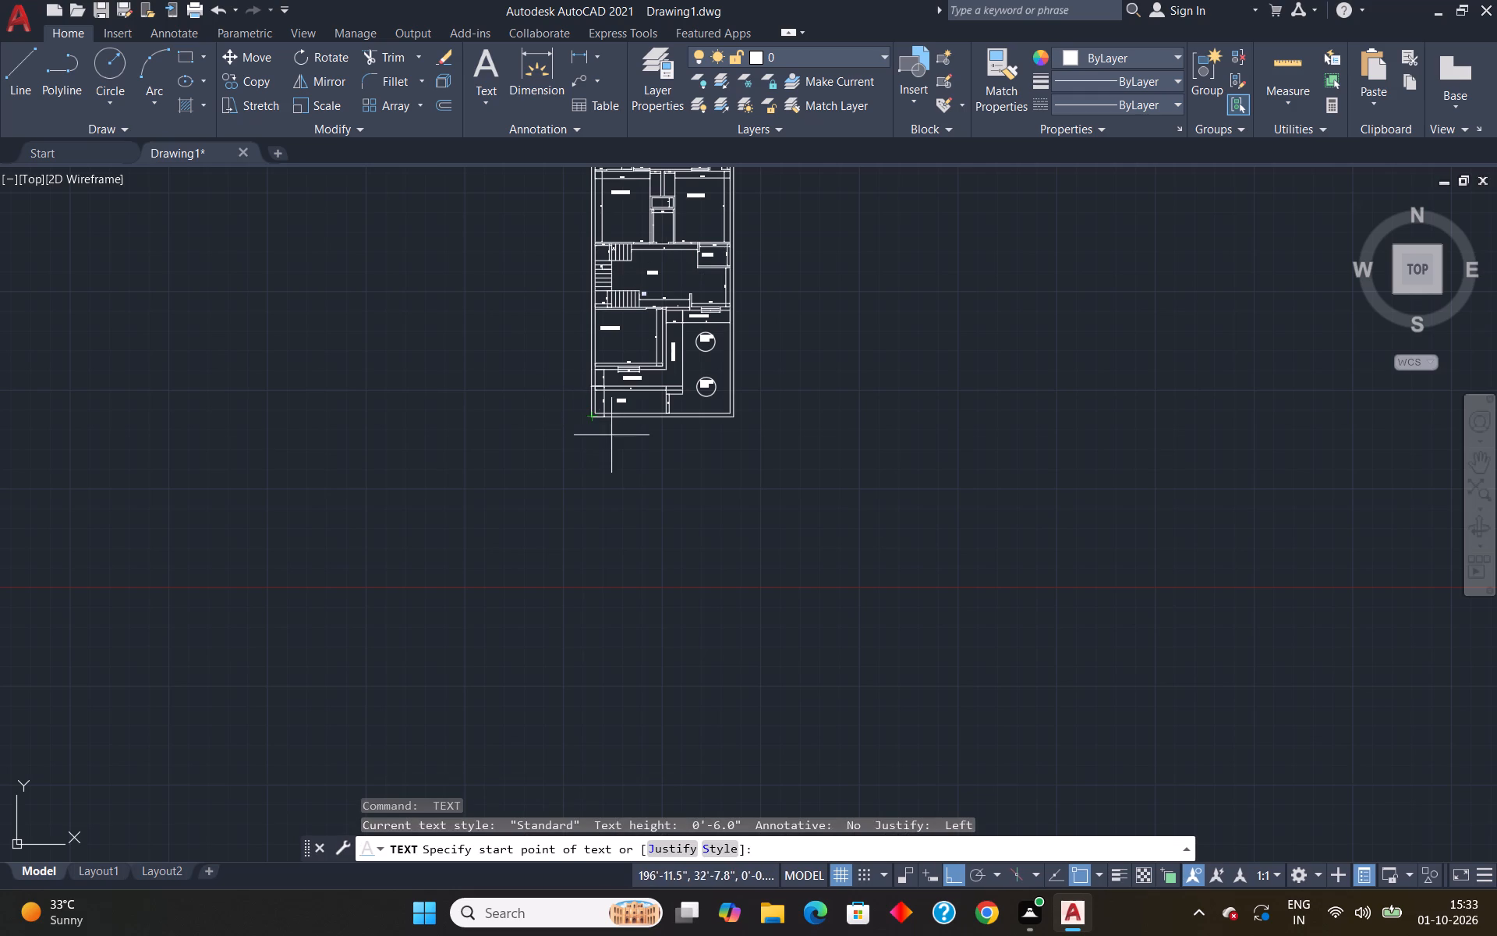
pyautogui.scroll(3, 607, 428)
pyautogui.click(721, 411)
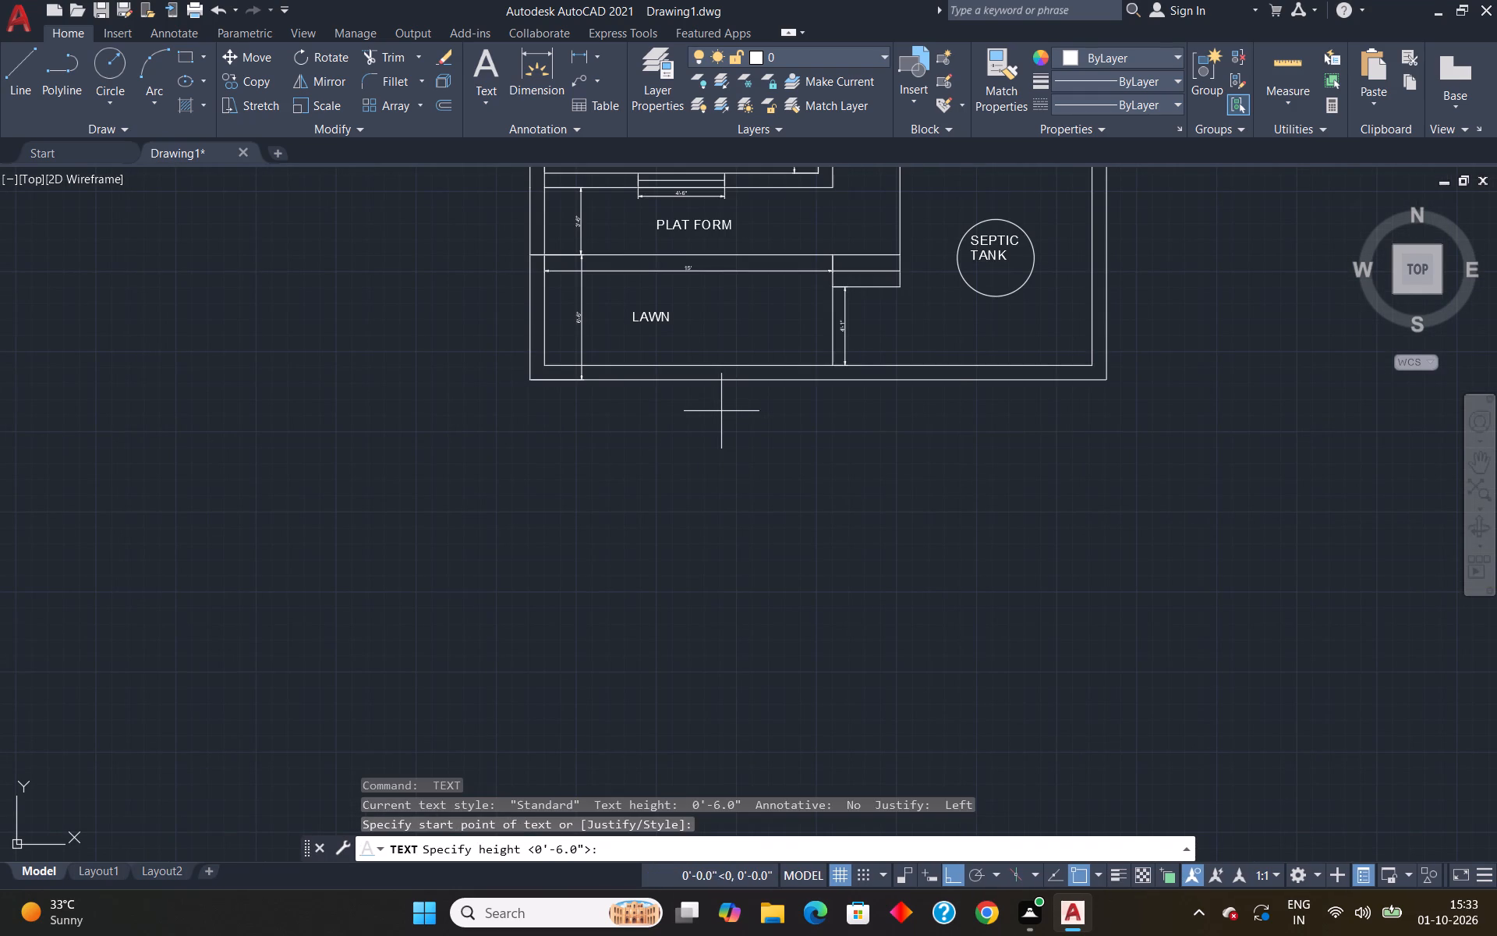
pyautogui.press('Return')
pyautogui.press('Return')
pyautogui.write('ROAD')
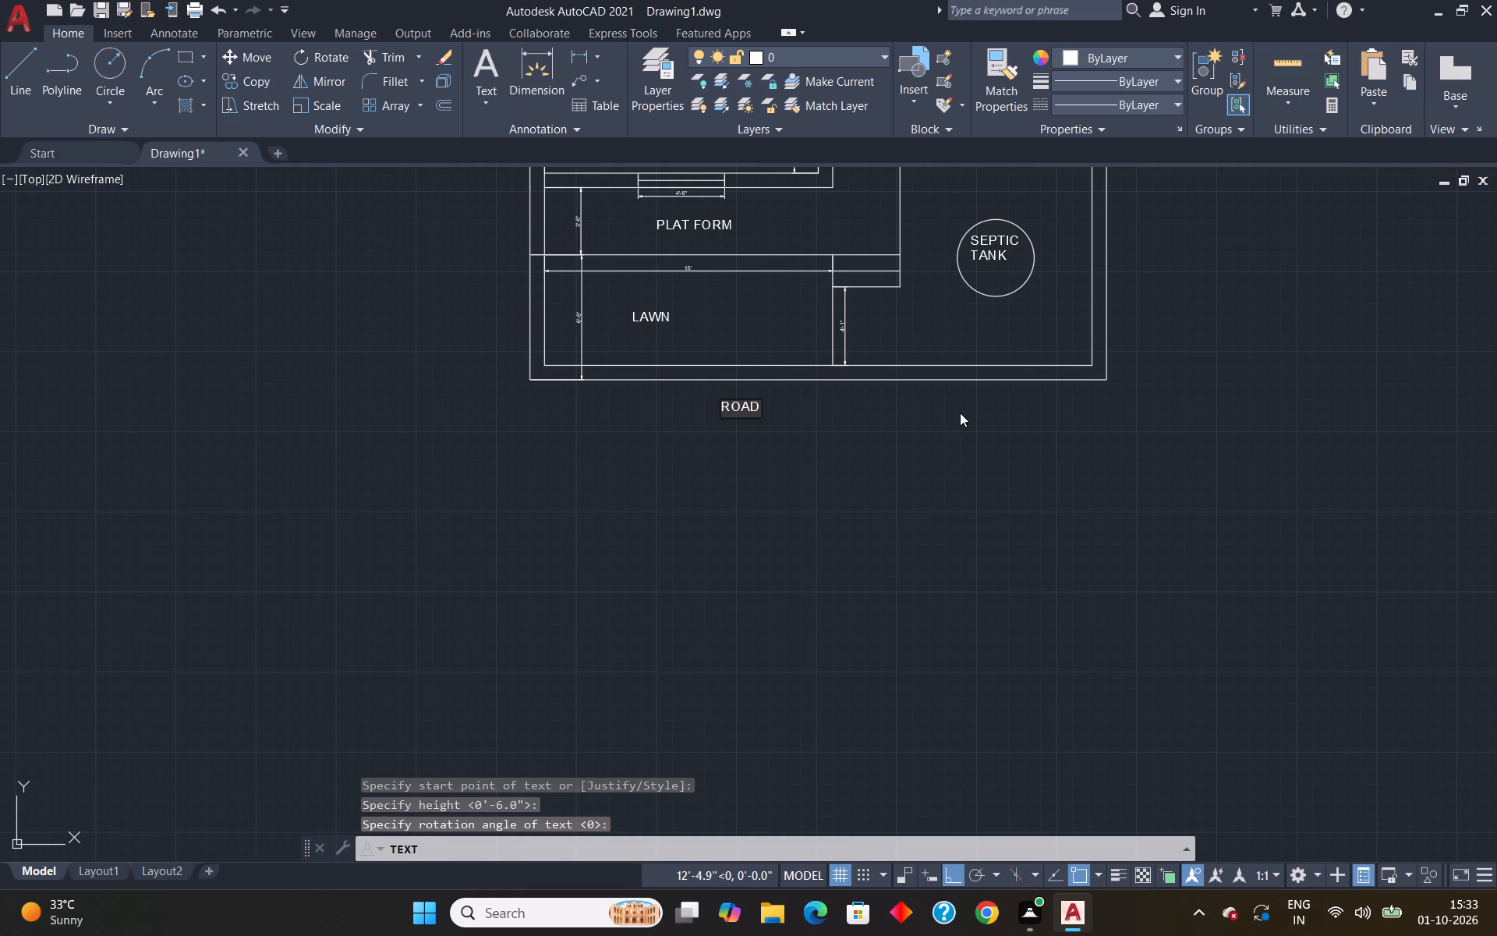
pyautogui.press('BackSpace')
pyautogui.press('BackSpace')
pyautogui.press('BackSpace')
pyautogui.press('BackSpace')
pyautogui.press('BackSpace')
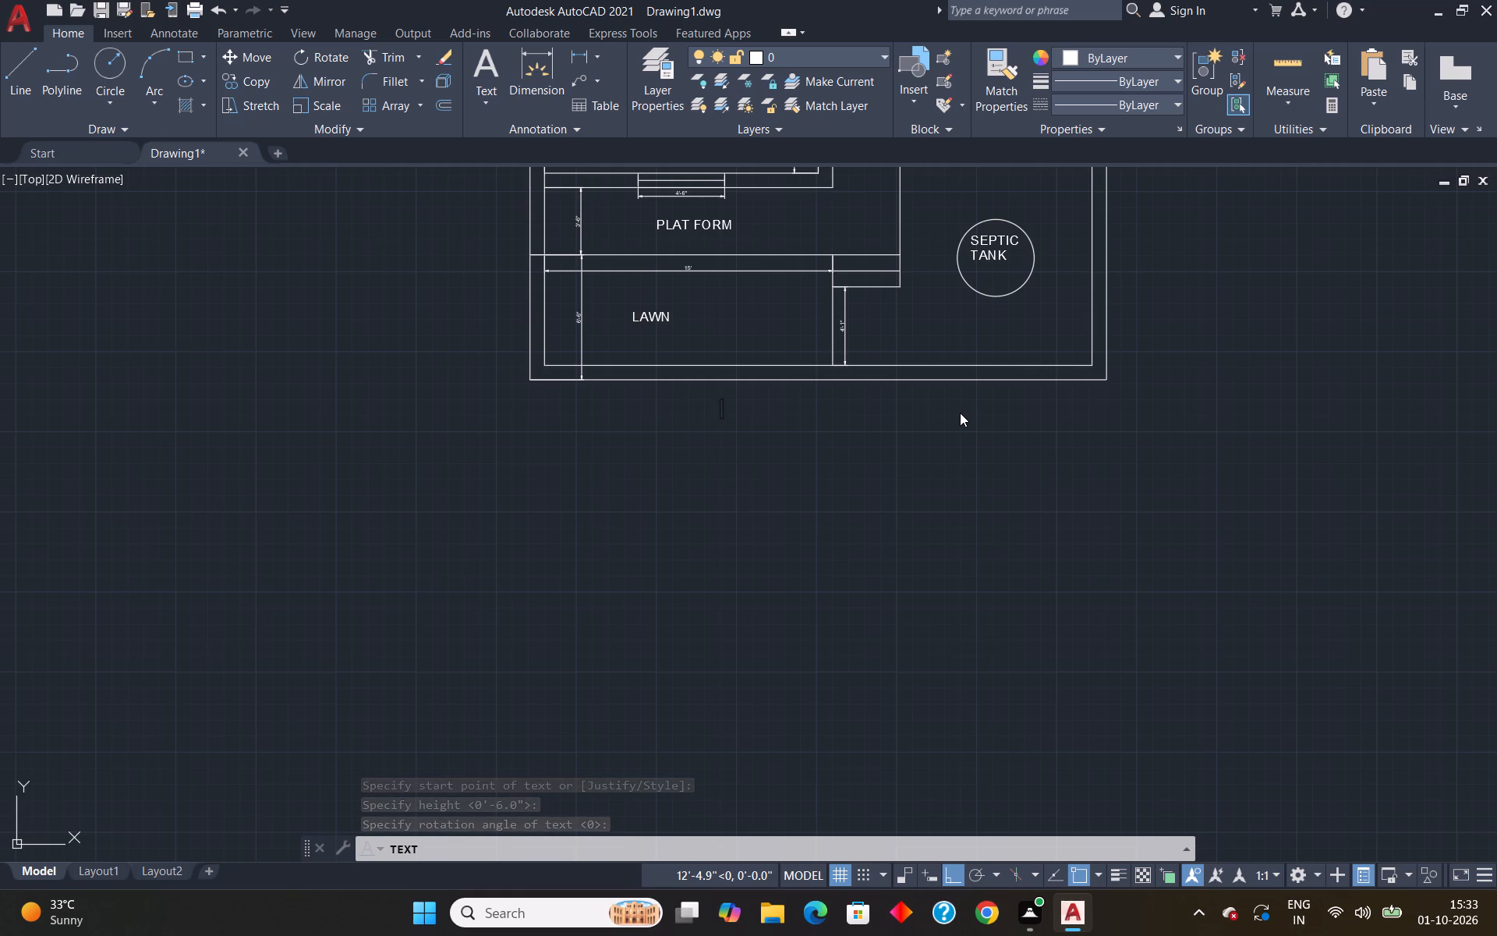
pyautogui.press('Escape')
# Add the single-line text ROAD just outside the plot's front boundary below LAWN, with 1' text height and 0 rotation.
pyautogui.write('DT')
pyautogui.press('Return')
pyautogui.write("1'")
pyautogui.press('Return')
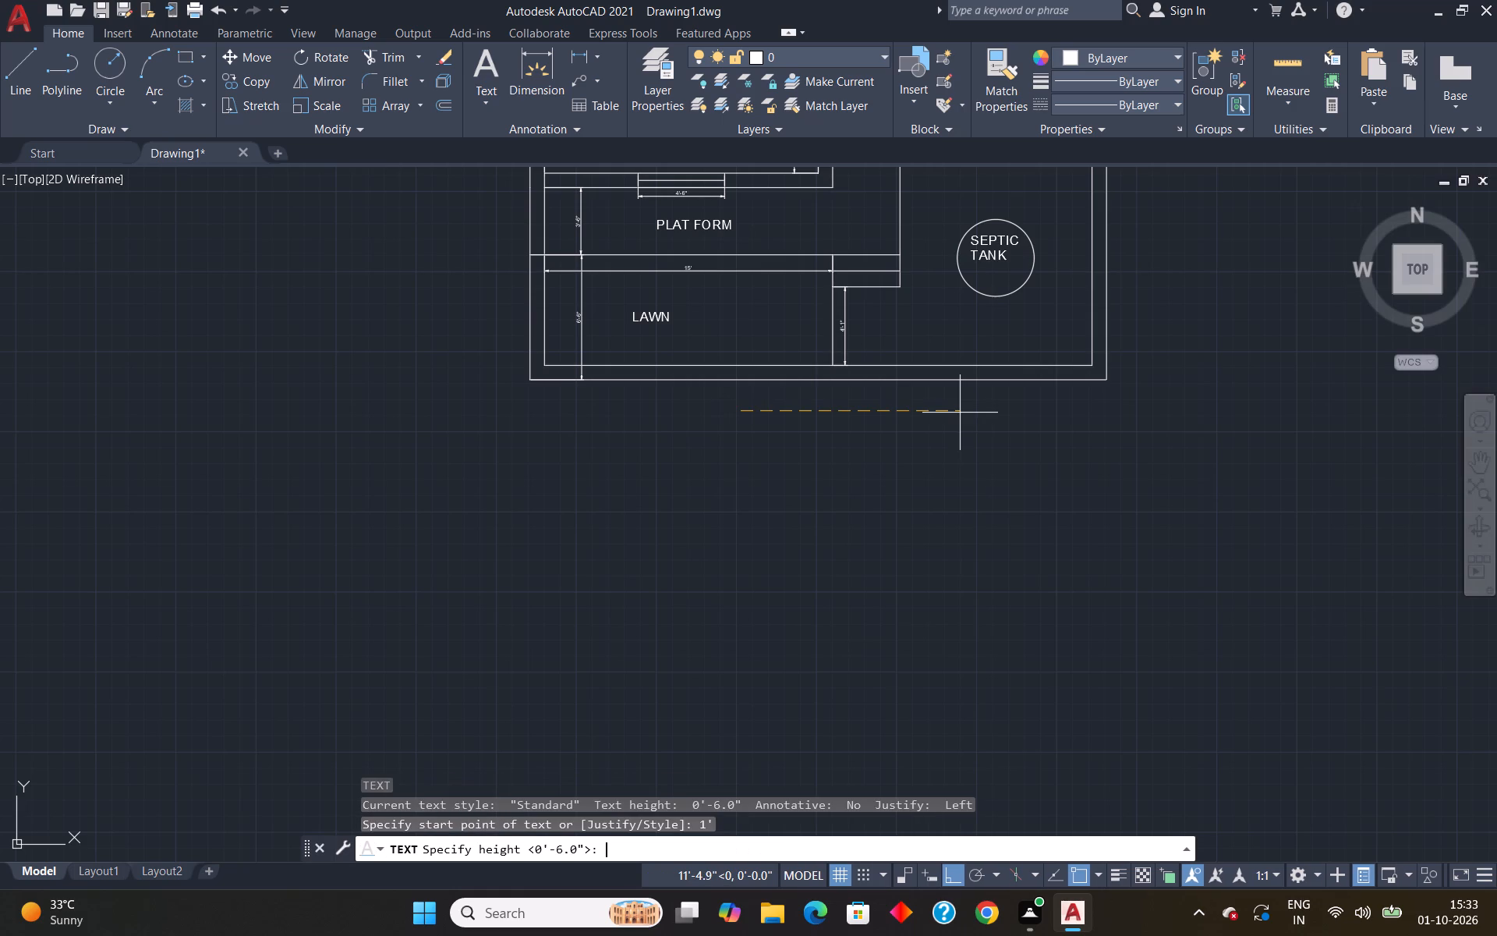
pyautogui.press('1')
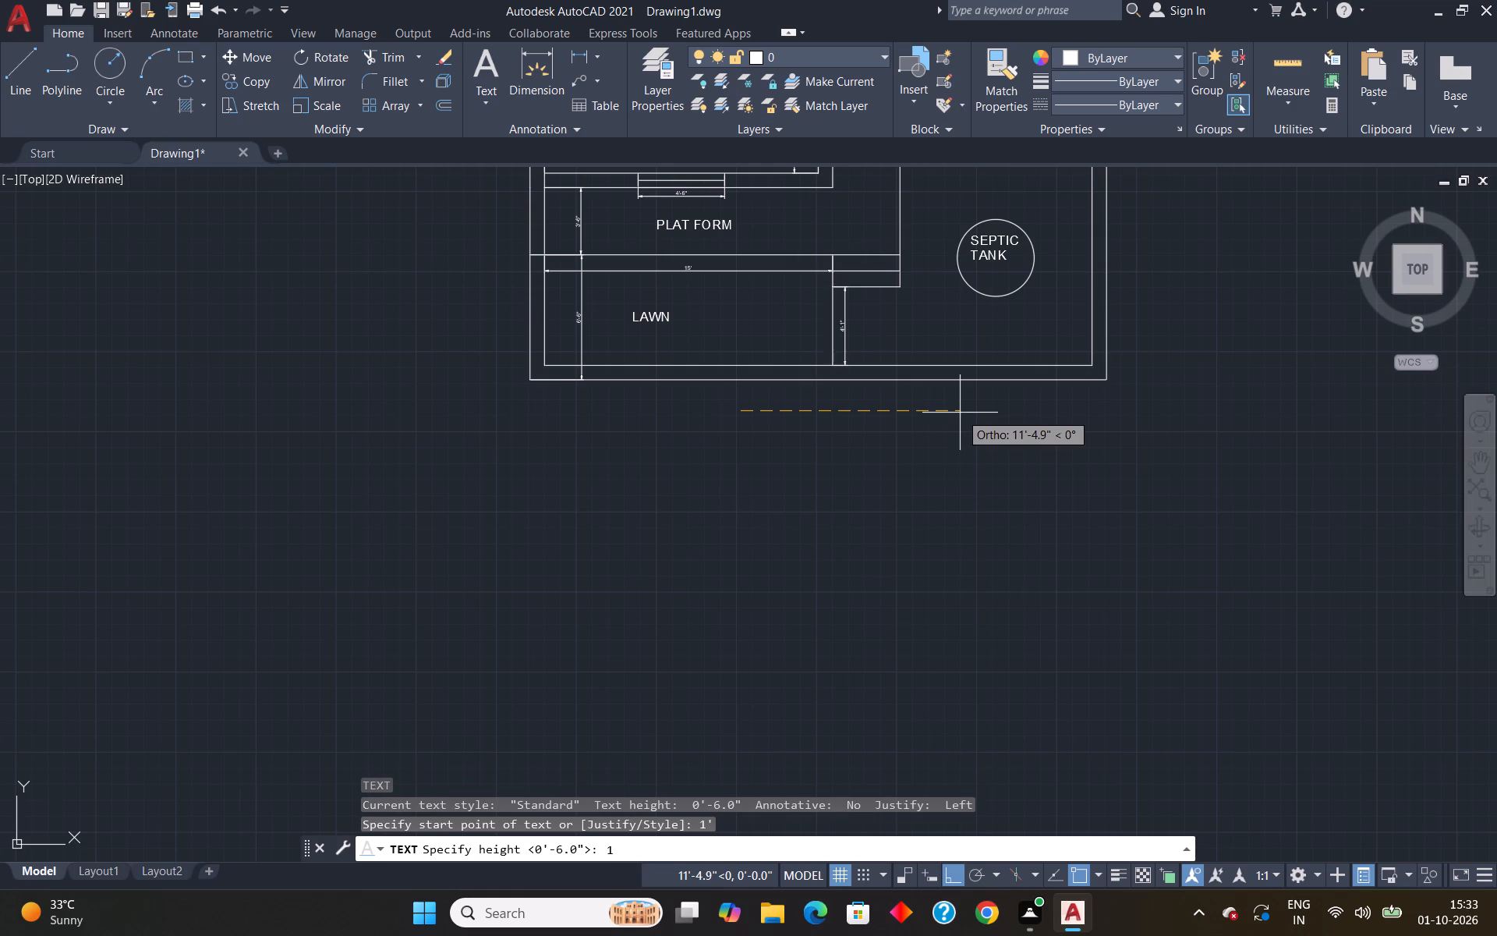
pyautogui.press("'")
pyautogui.press('Return')
pyautogui.press('Return')
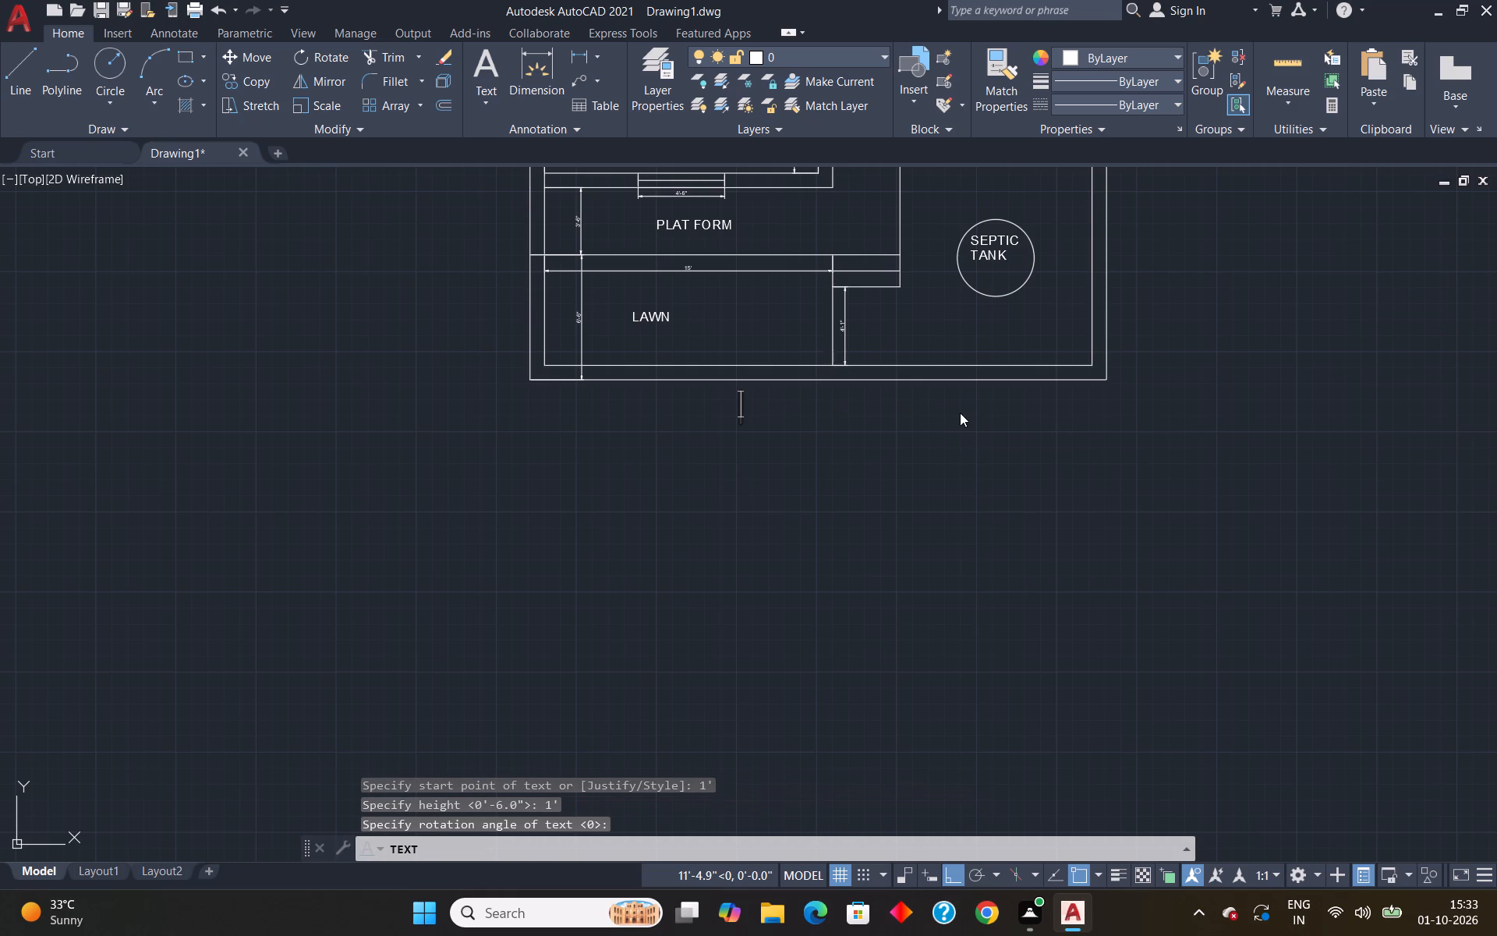
pyautogui.write('ROAD')
pyautogui.press('Return')
pyautogui.press('Return')
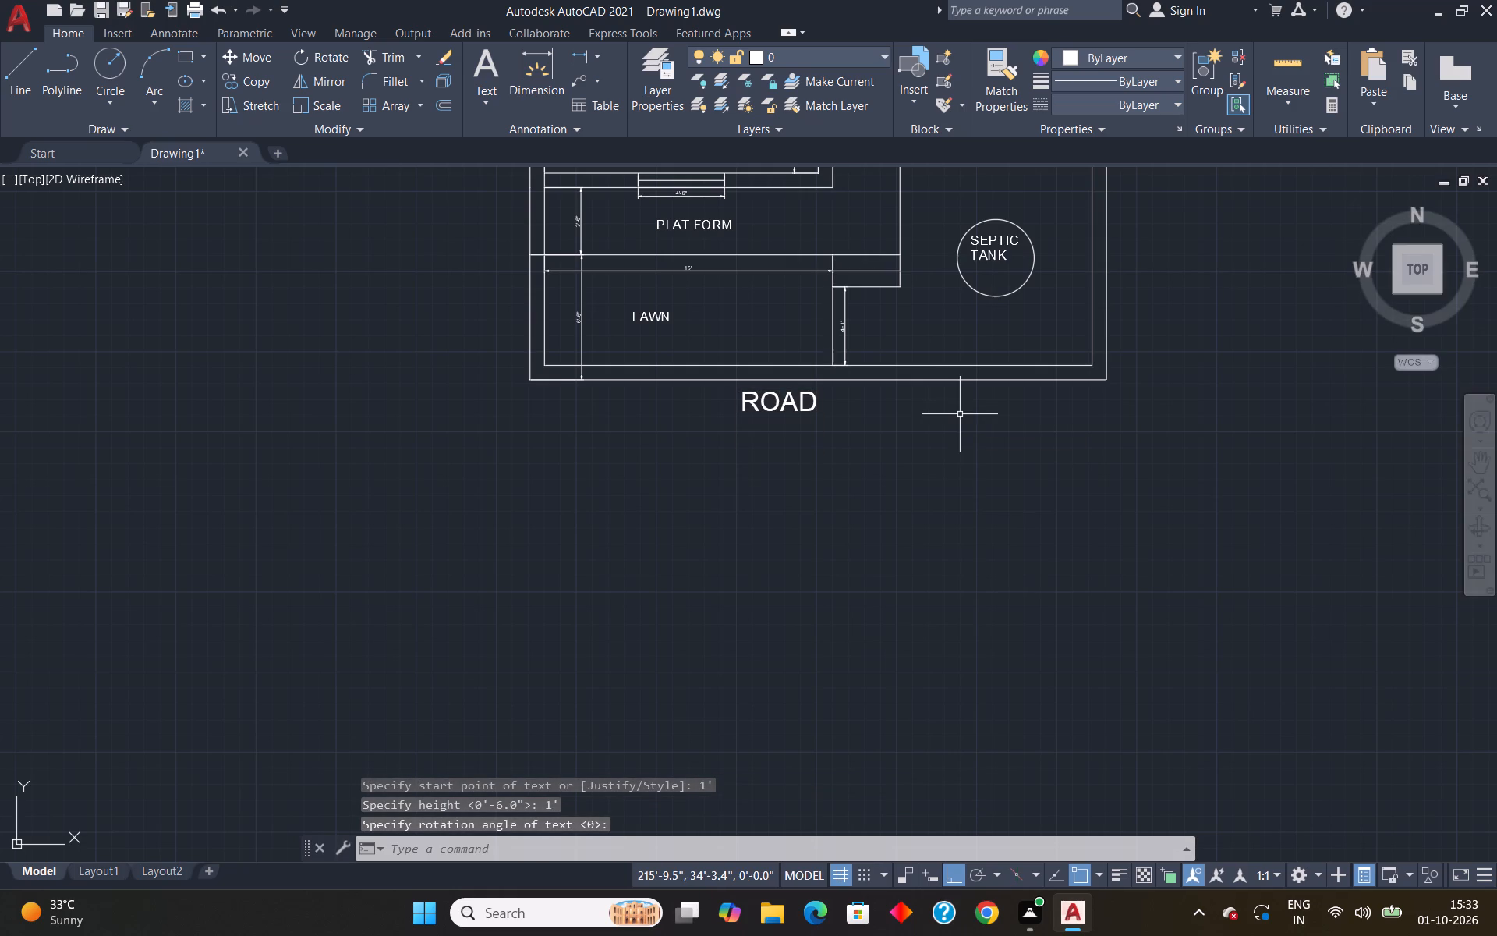
pyautogui.press('Escape')
# Look over the whole floor plan to check which spaces still need a label.
pyautogui.scroll(-2, 933, 423)
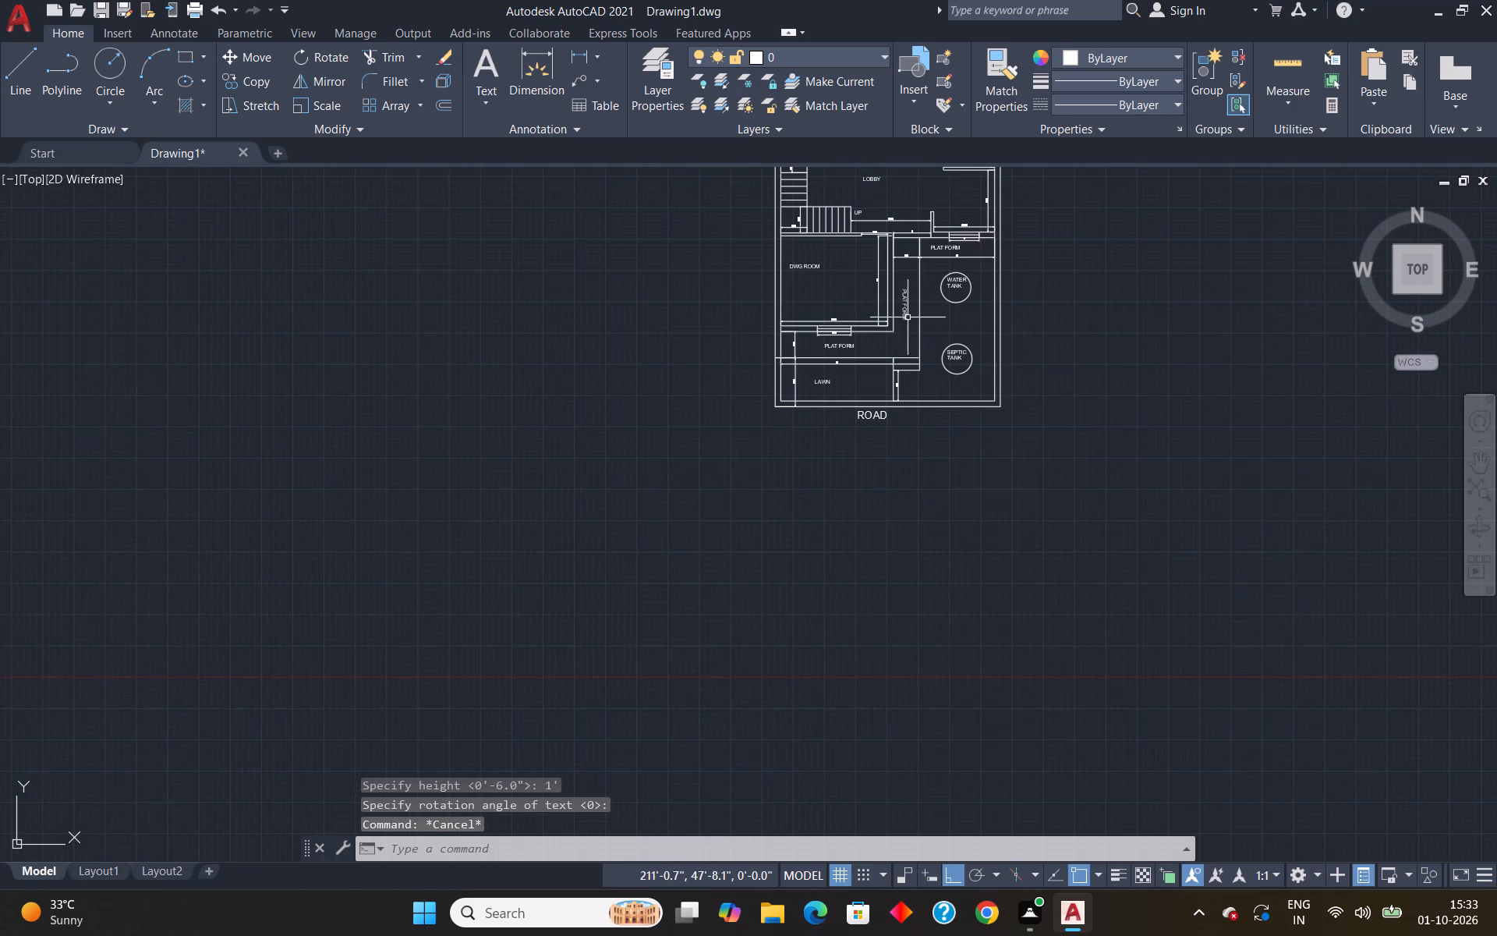
pyautogui.scroll(-4, 905, 308)
pyautogui.scroll(4, 904, 282)
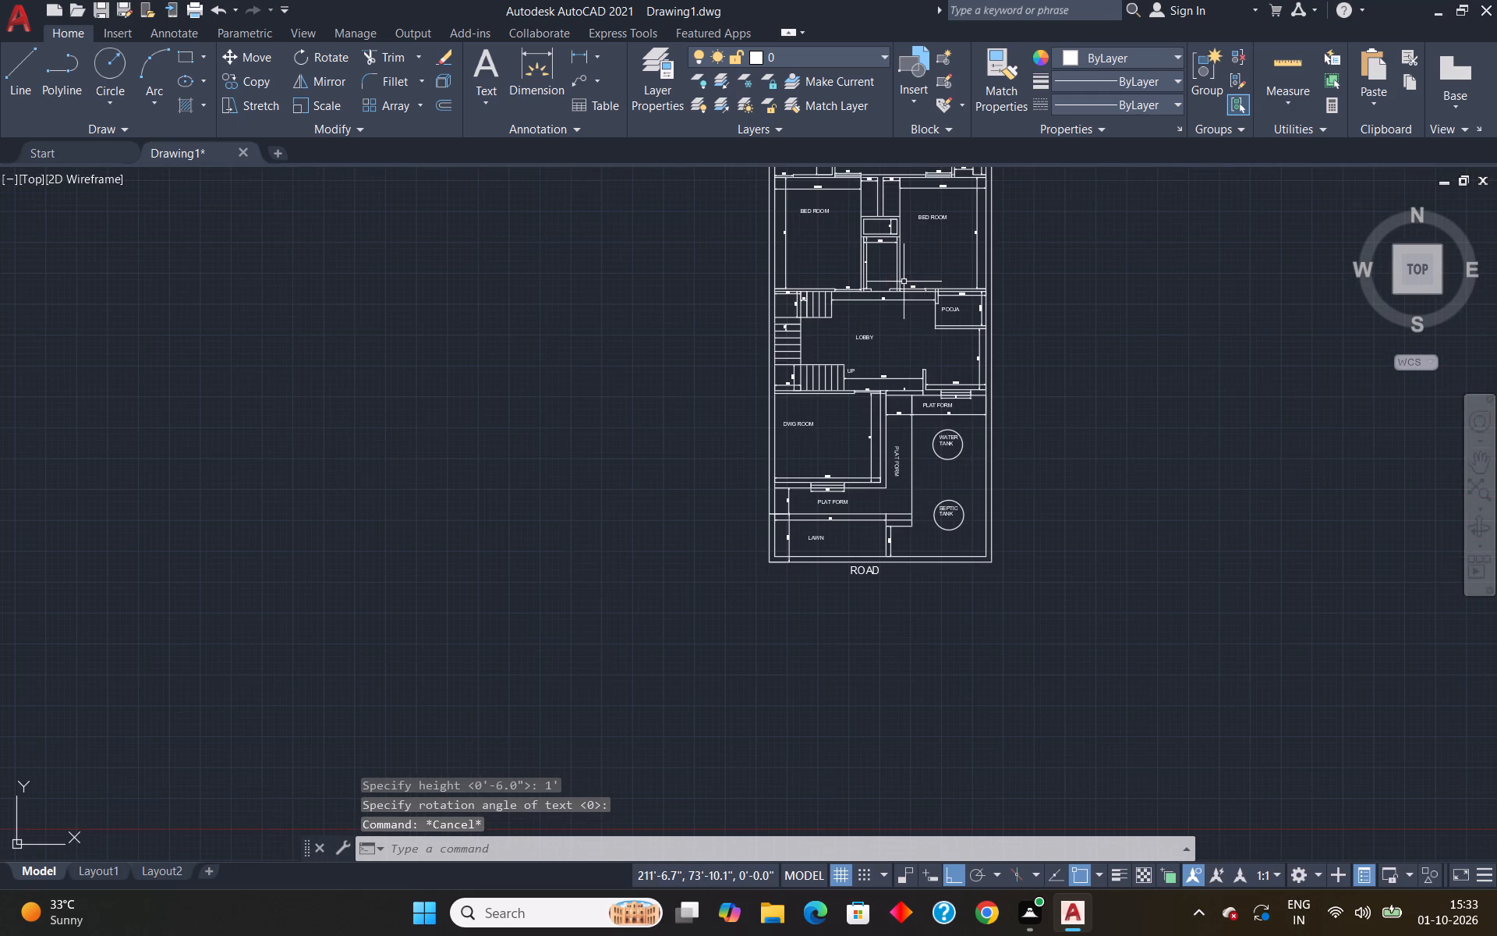
pyautogui.scroll(2, 910, 315)
pyautogui.scroll(-4, 910, 315)
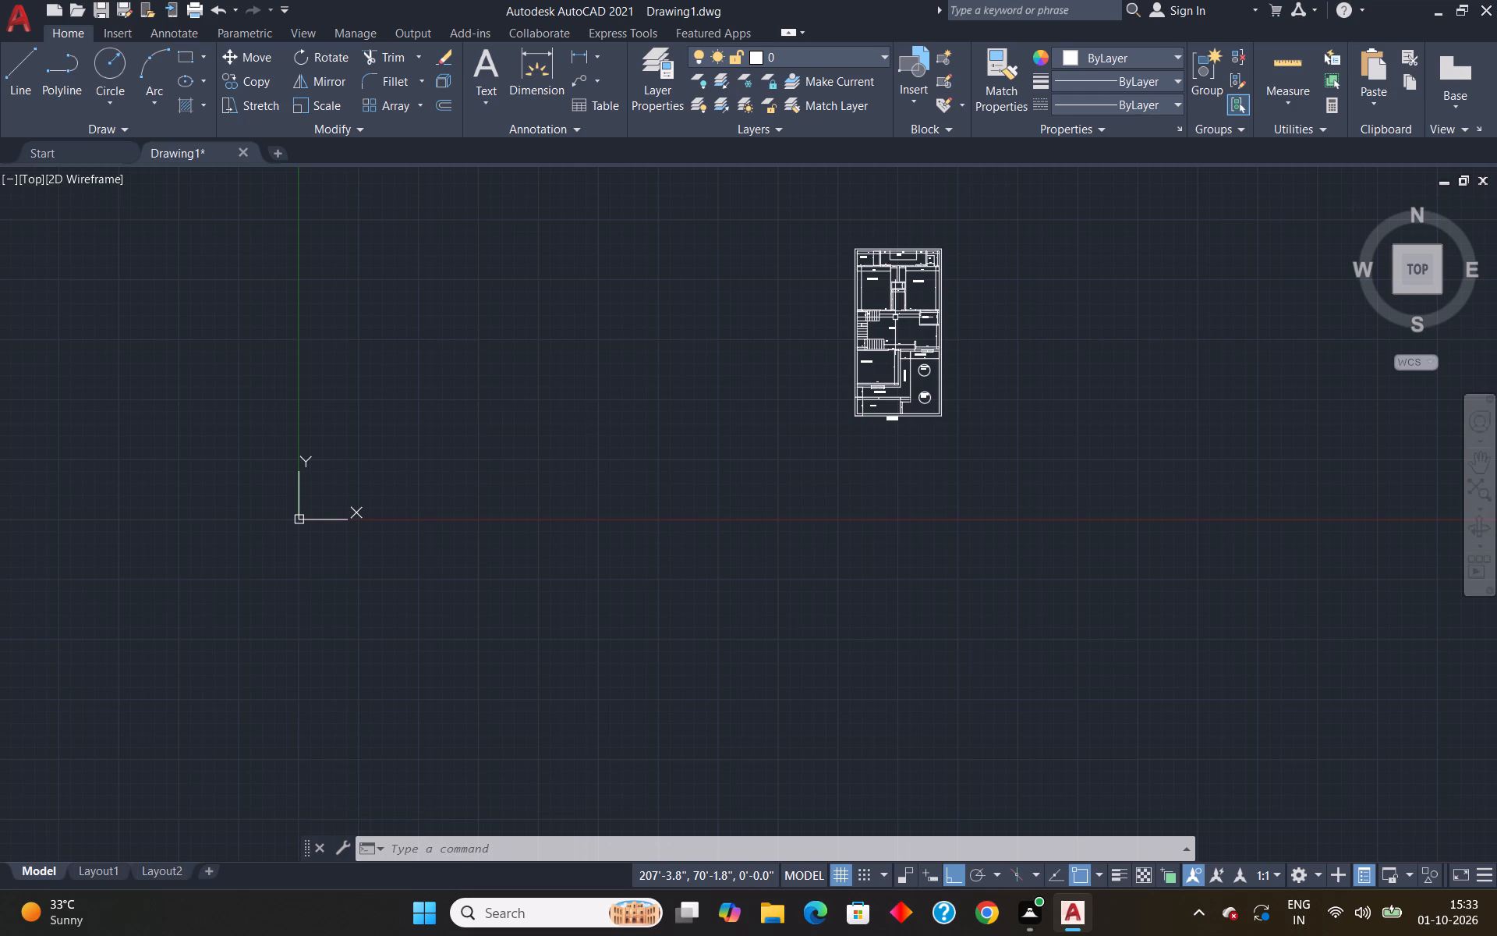
pyautogui.scroll(2, 988, 318)
pyautogui.scroll(-3, 986, 324)
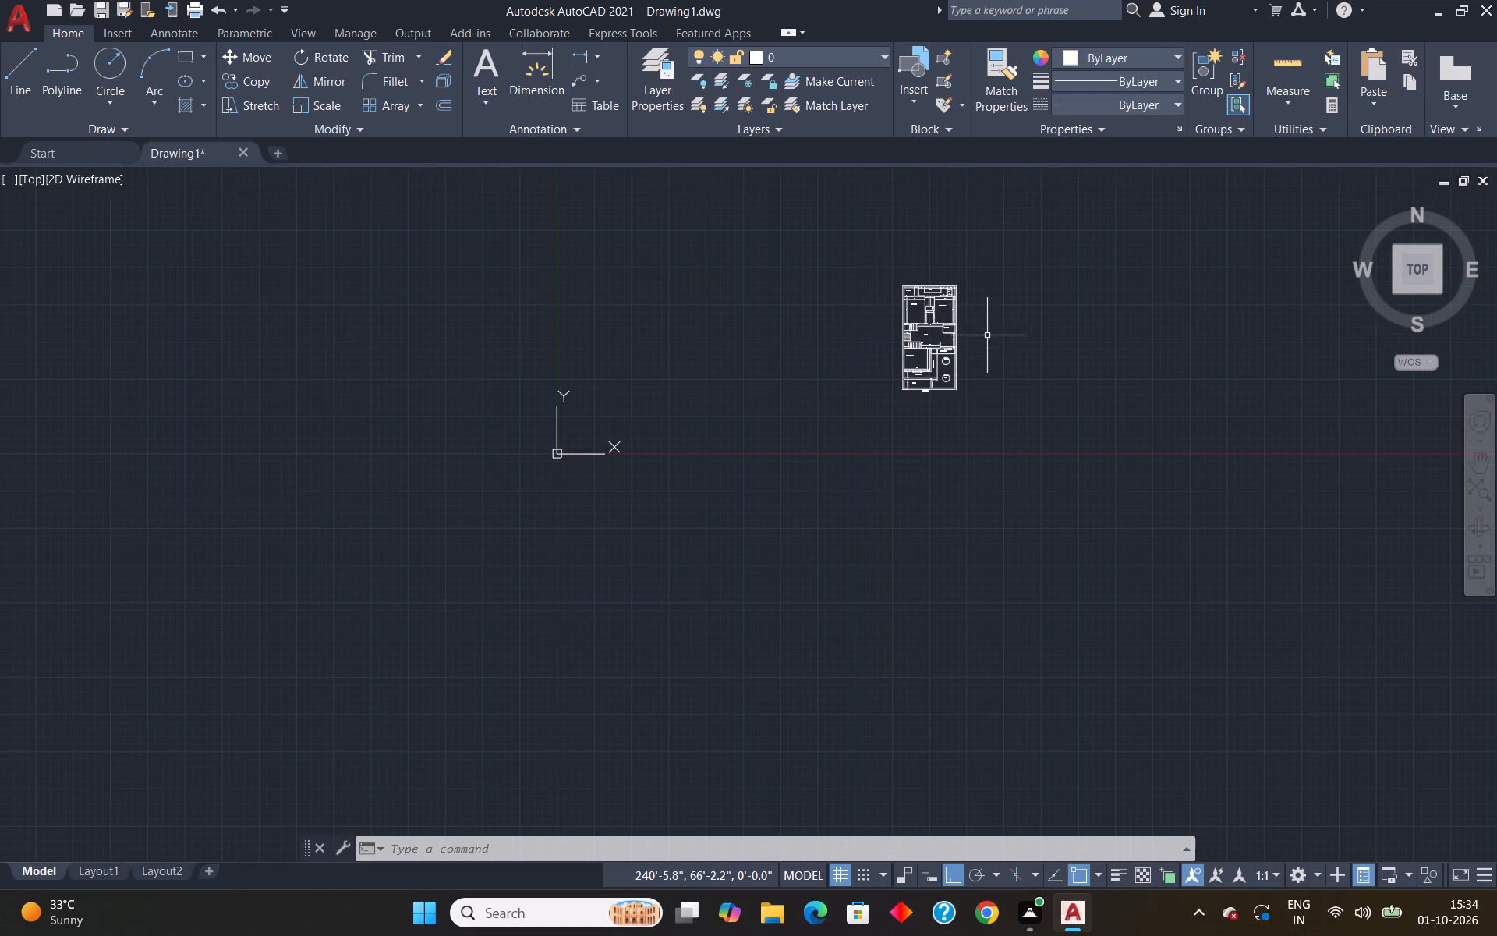
pyautogui.scroll(3, 927, 316)
pyautogui.scroll(-2, 962, 320)
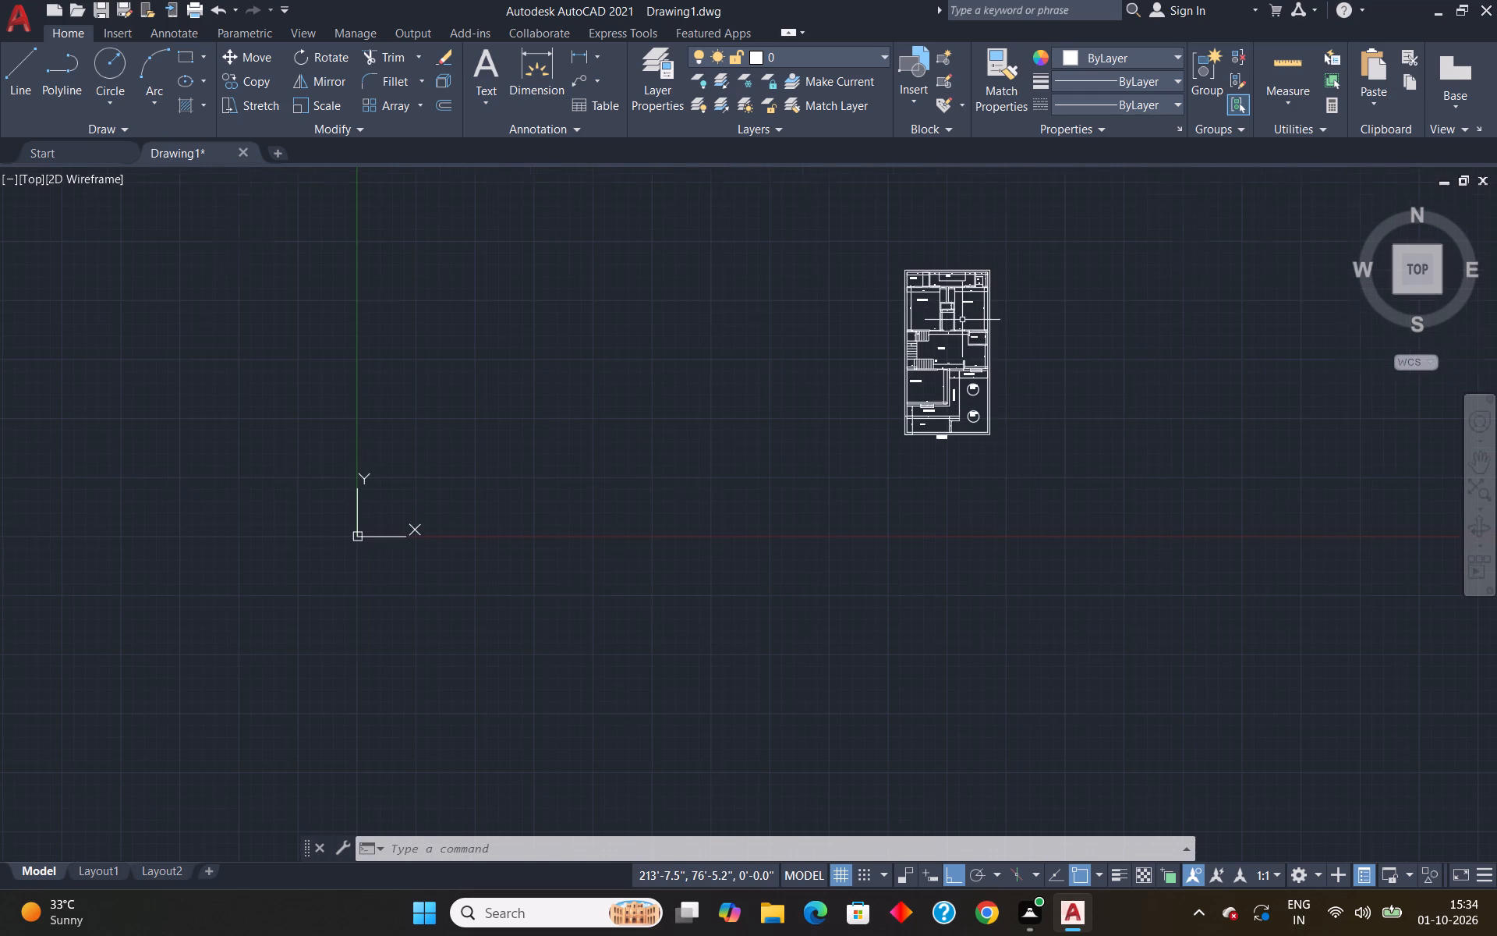
pyautogui.scroll(5, 957, 321)
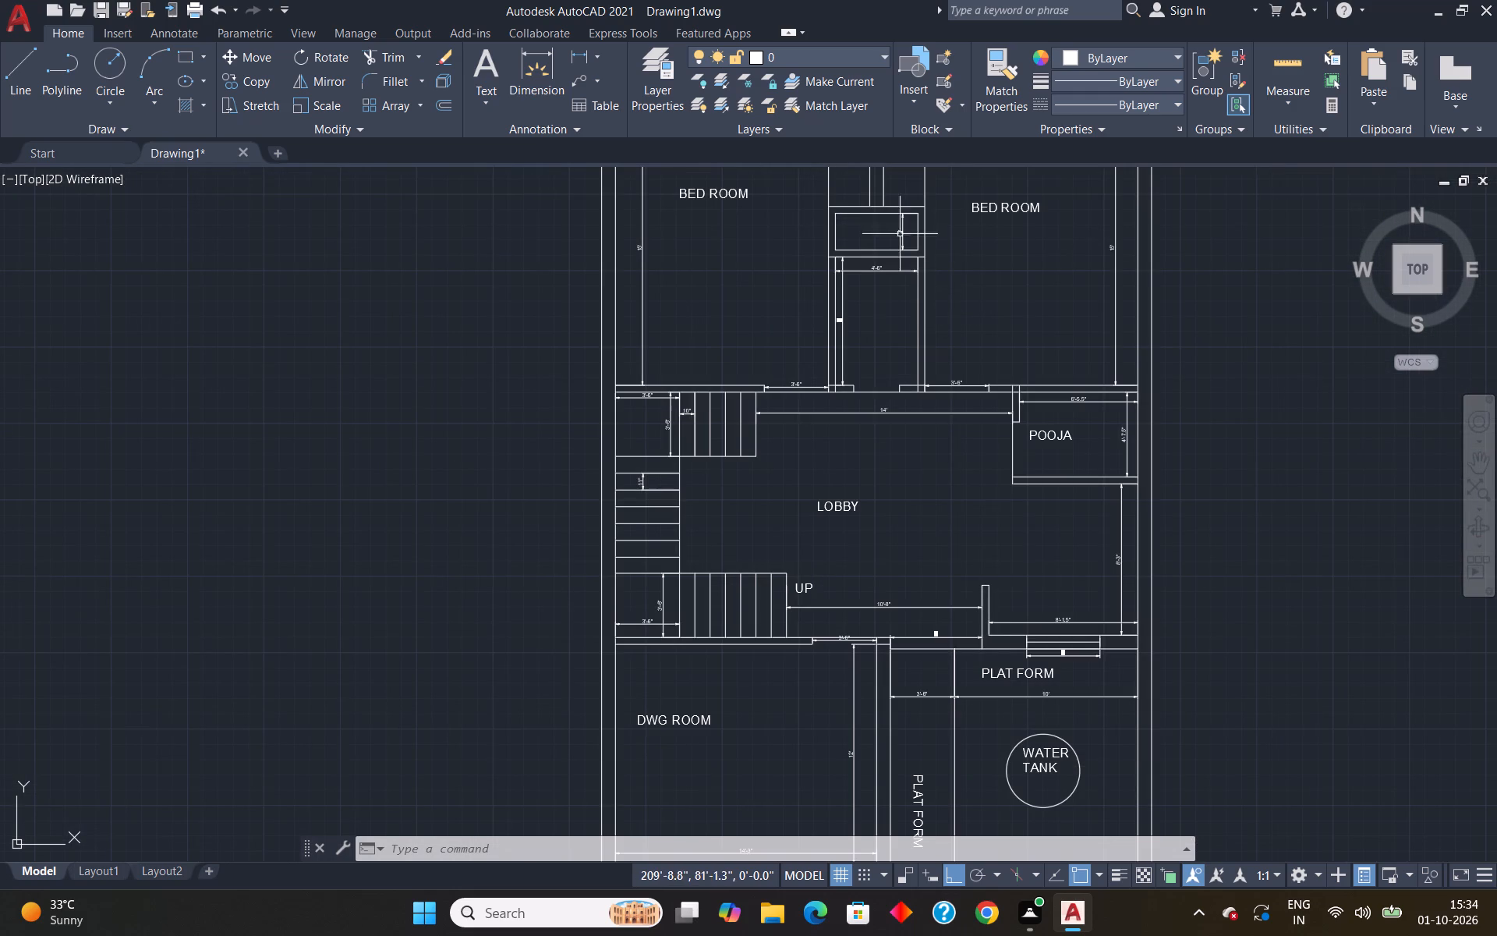
pyautogui.scroll(2, 859, 218)
pyautogui.scroll(-3, 876, 252)
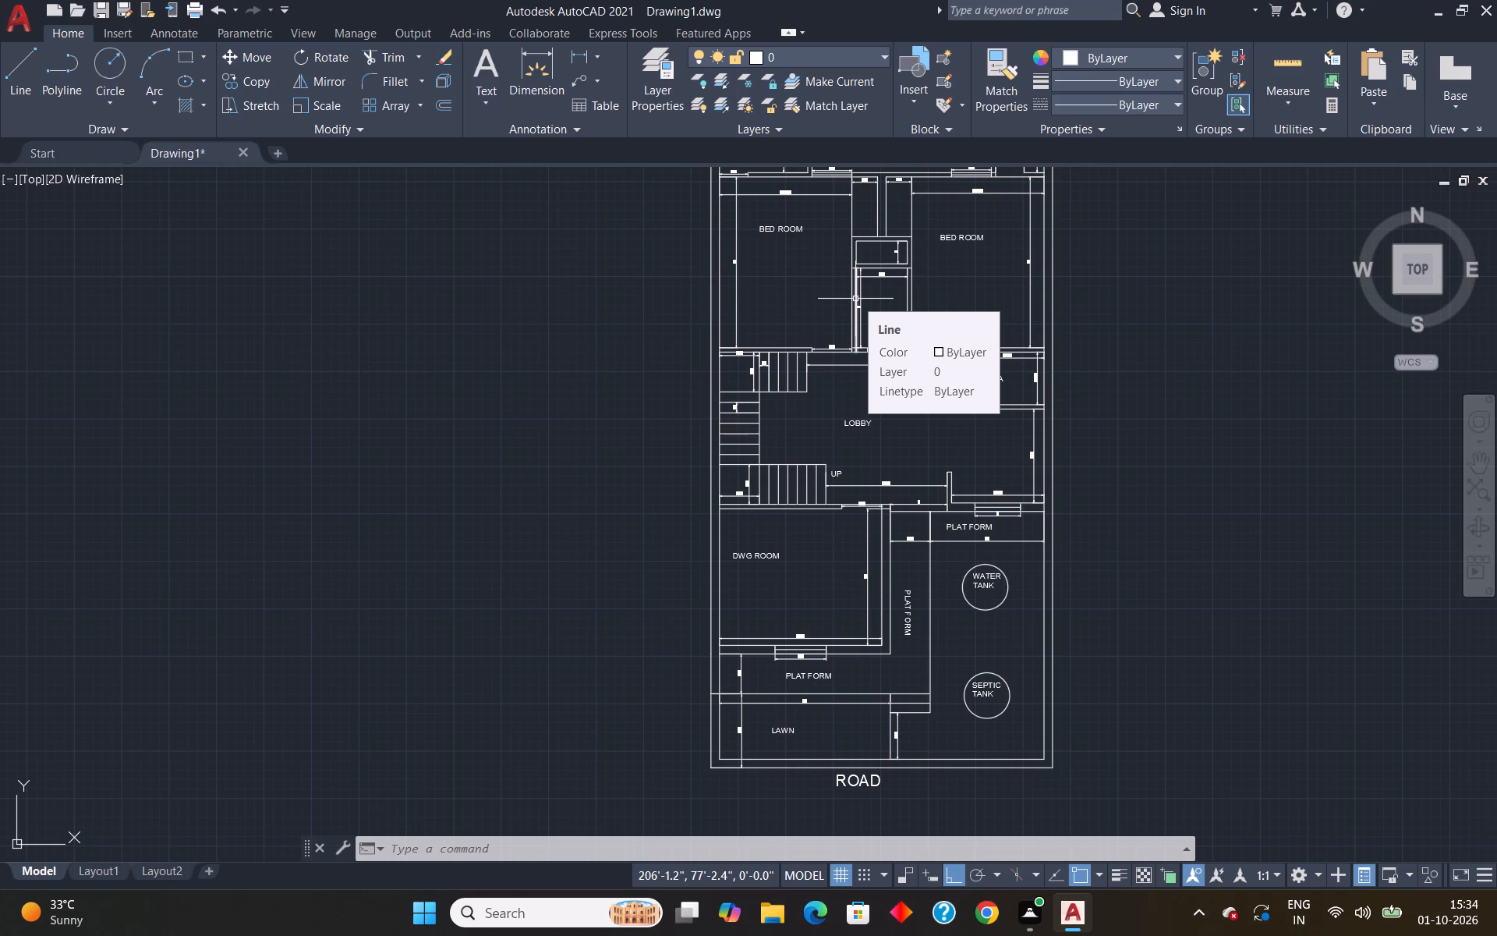
# Add the single-line text TOILET in the 4'-6" by 7' room between the bed rooms, with 6" text height and 0 rotation.
pyautogui.scroll(3, 851, 271)
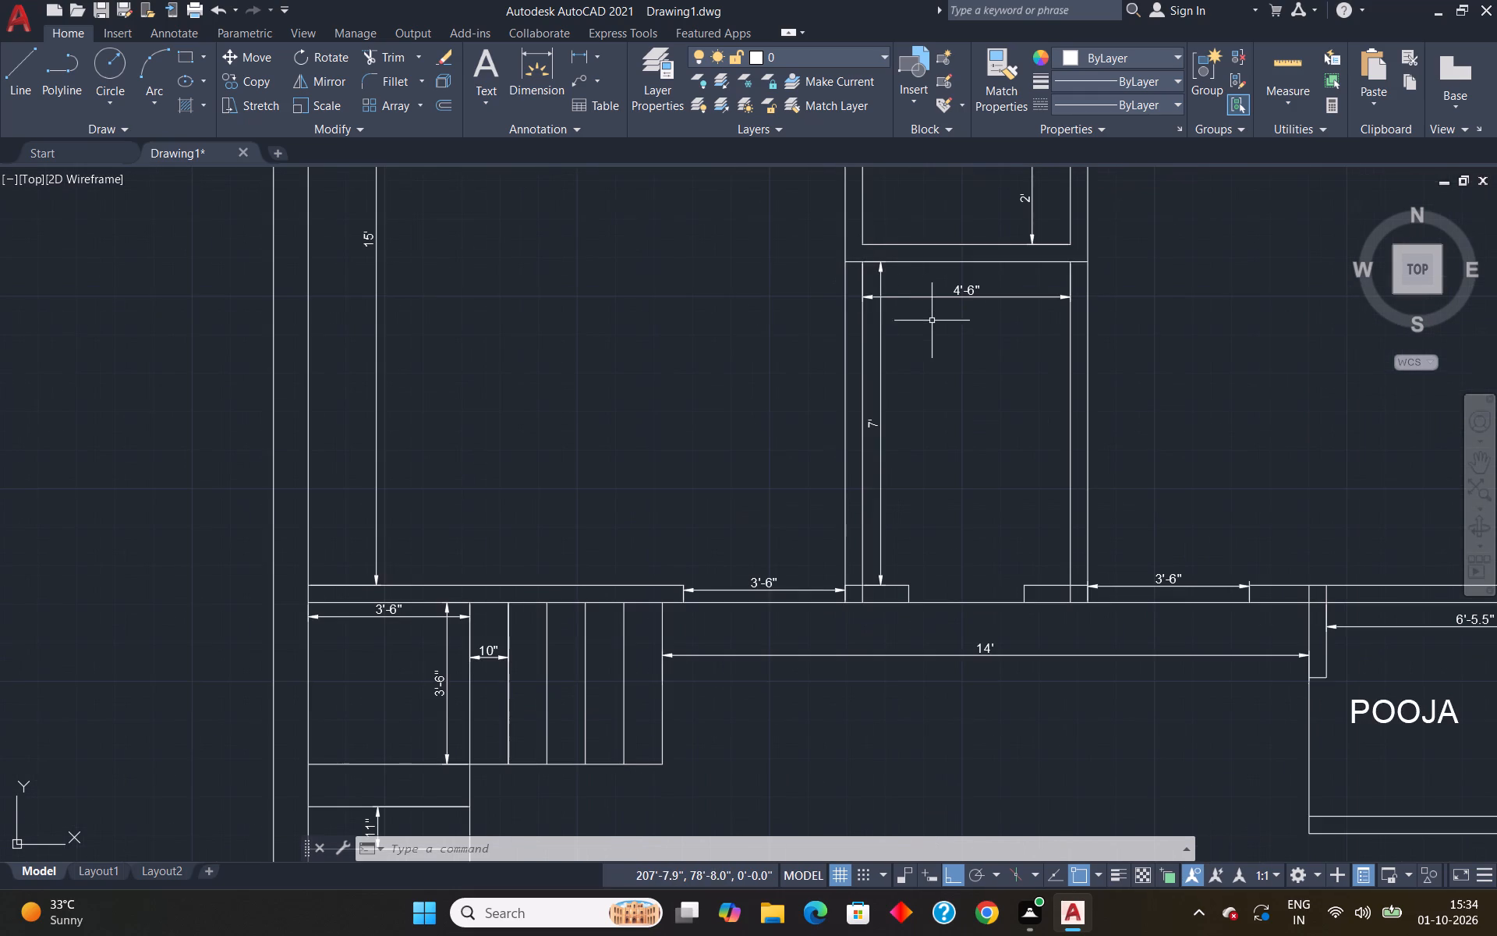
pyautogui.write('DT')
pyautogui.press('Return')
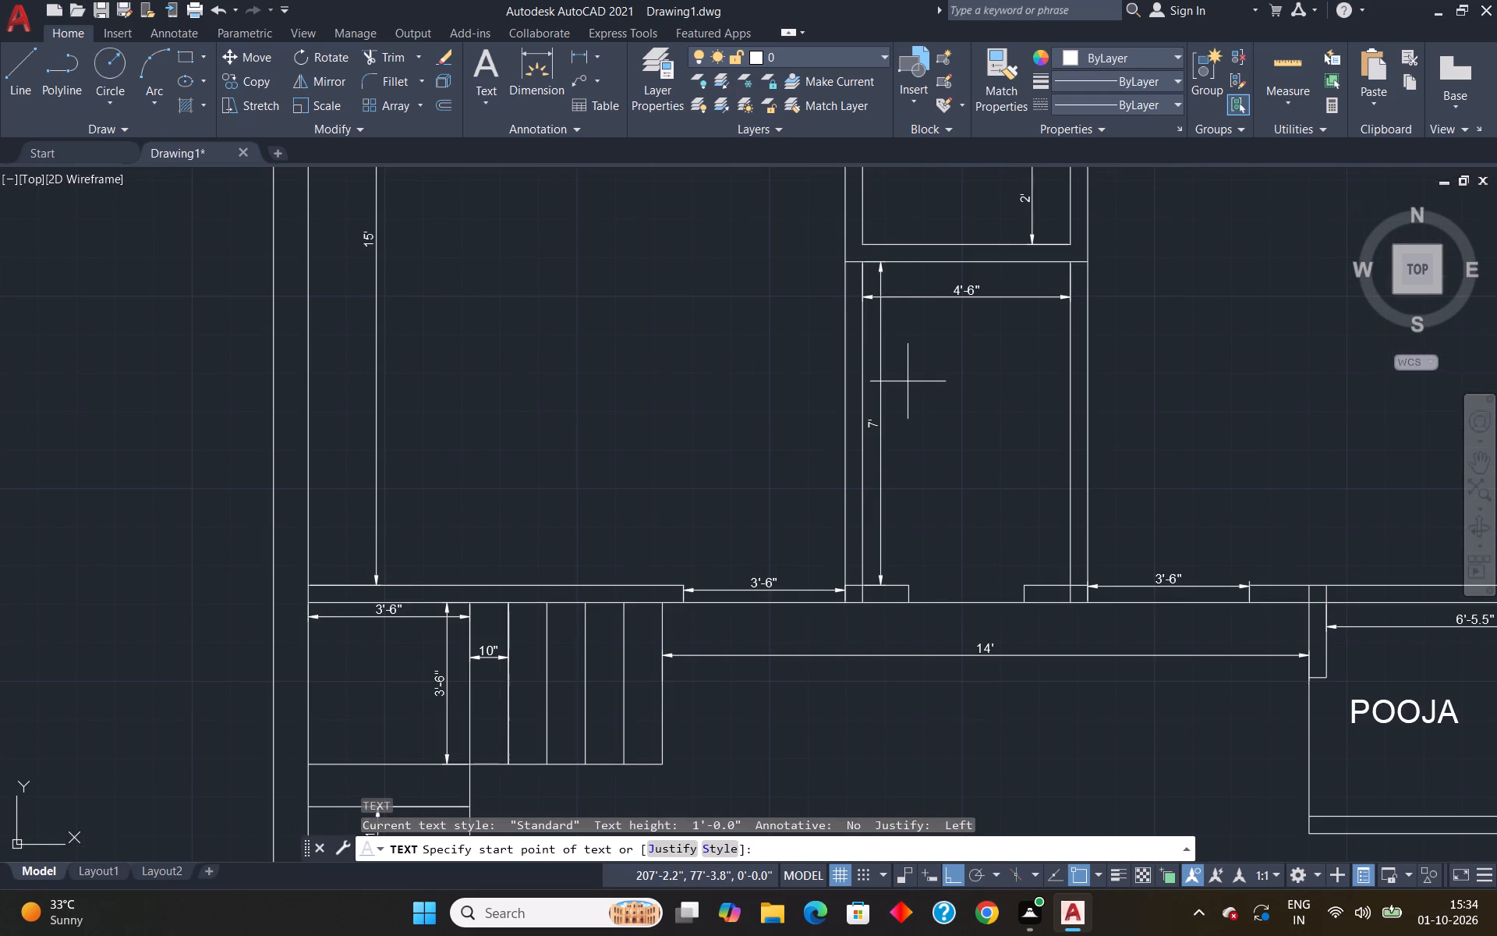
pyautogui.click(906, 381)
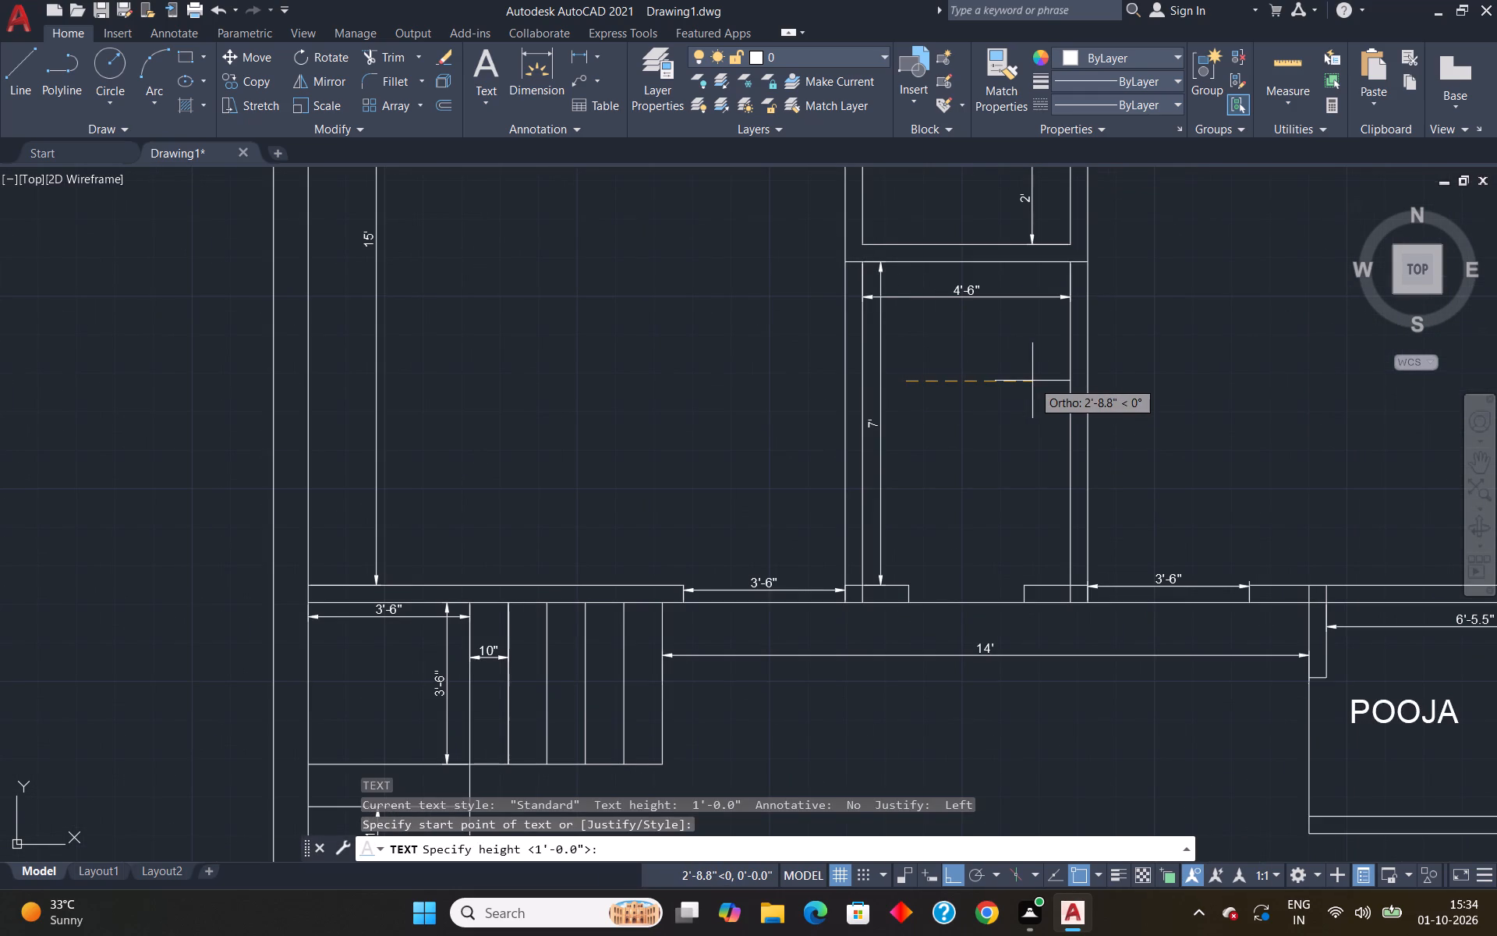
pyautogui.write('6"')
pyautogui.press('Return')
pyautogui.press('Return')
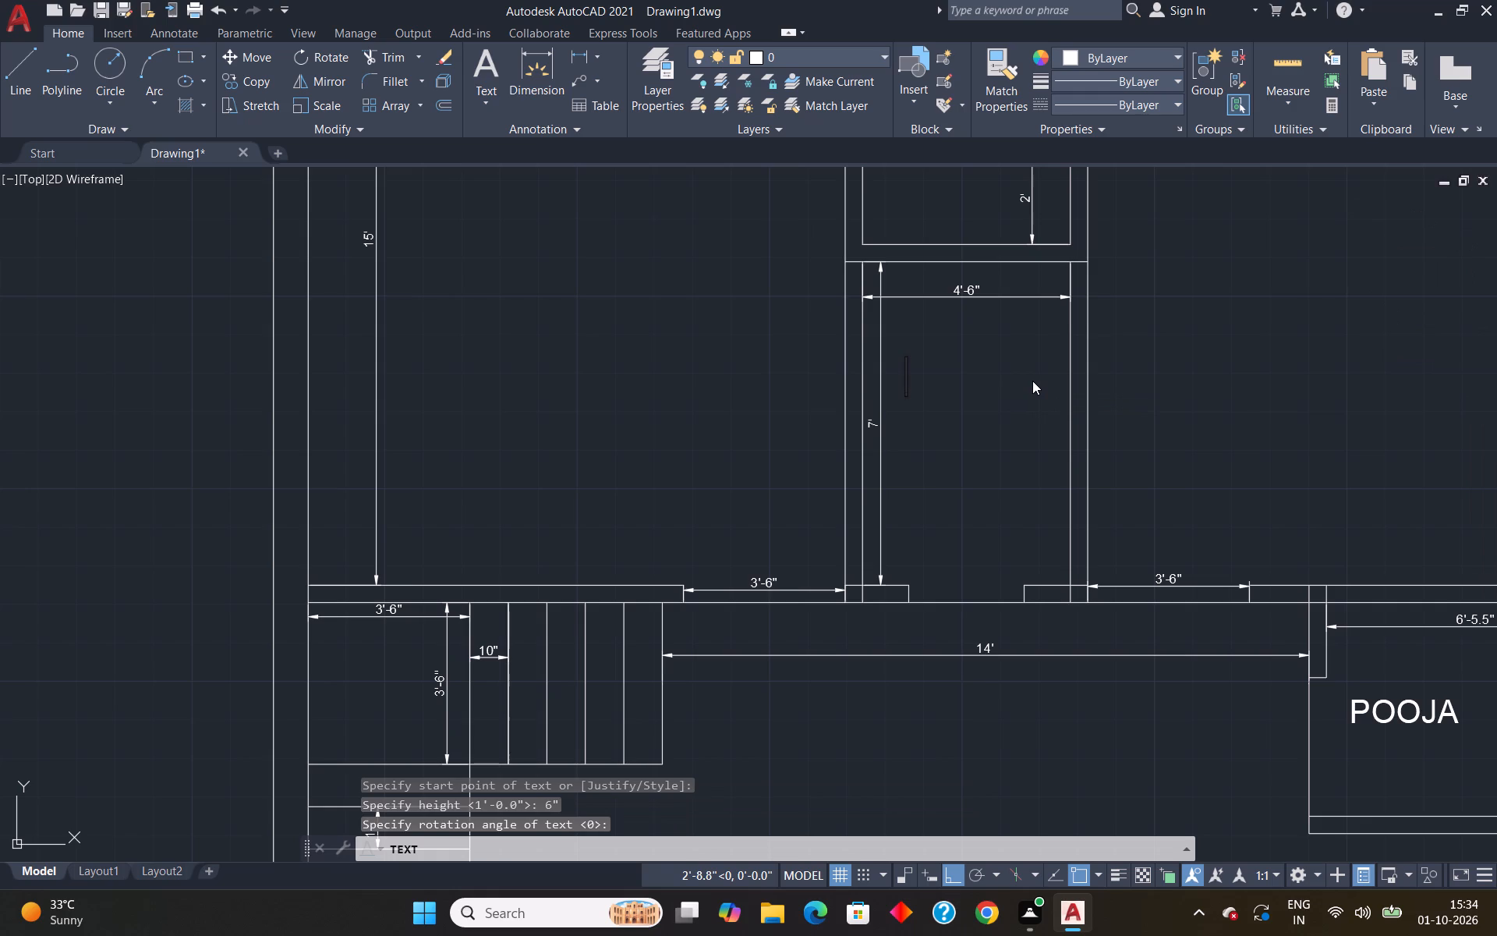
pyautogui.write('TOILET')
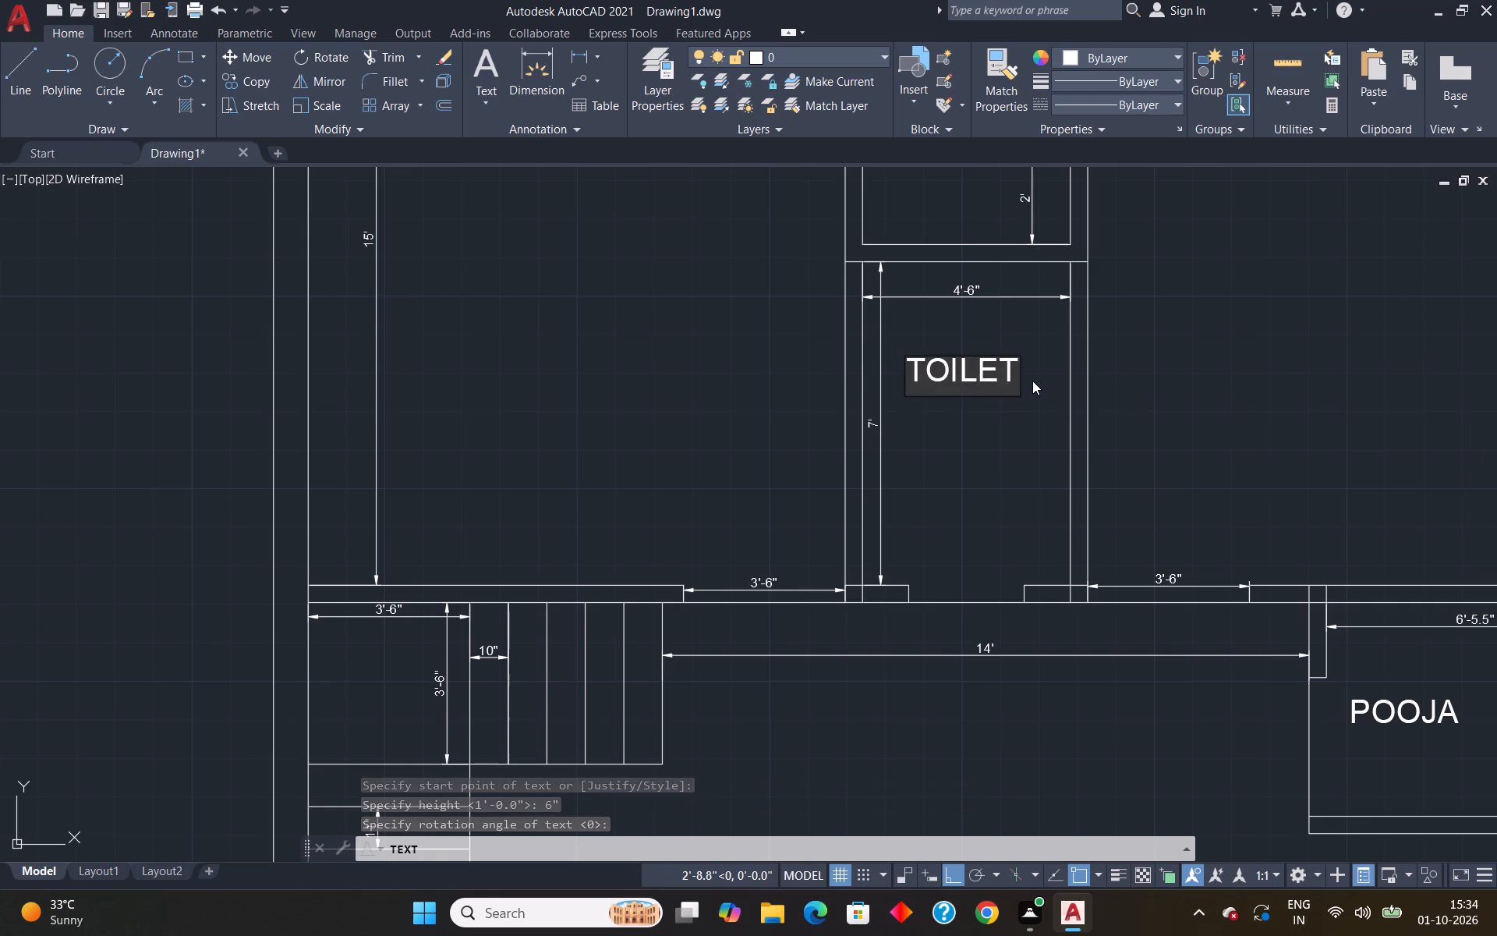
pyautogui.press('Return')
pyautogui.press('Return')
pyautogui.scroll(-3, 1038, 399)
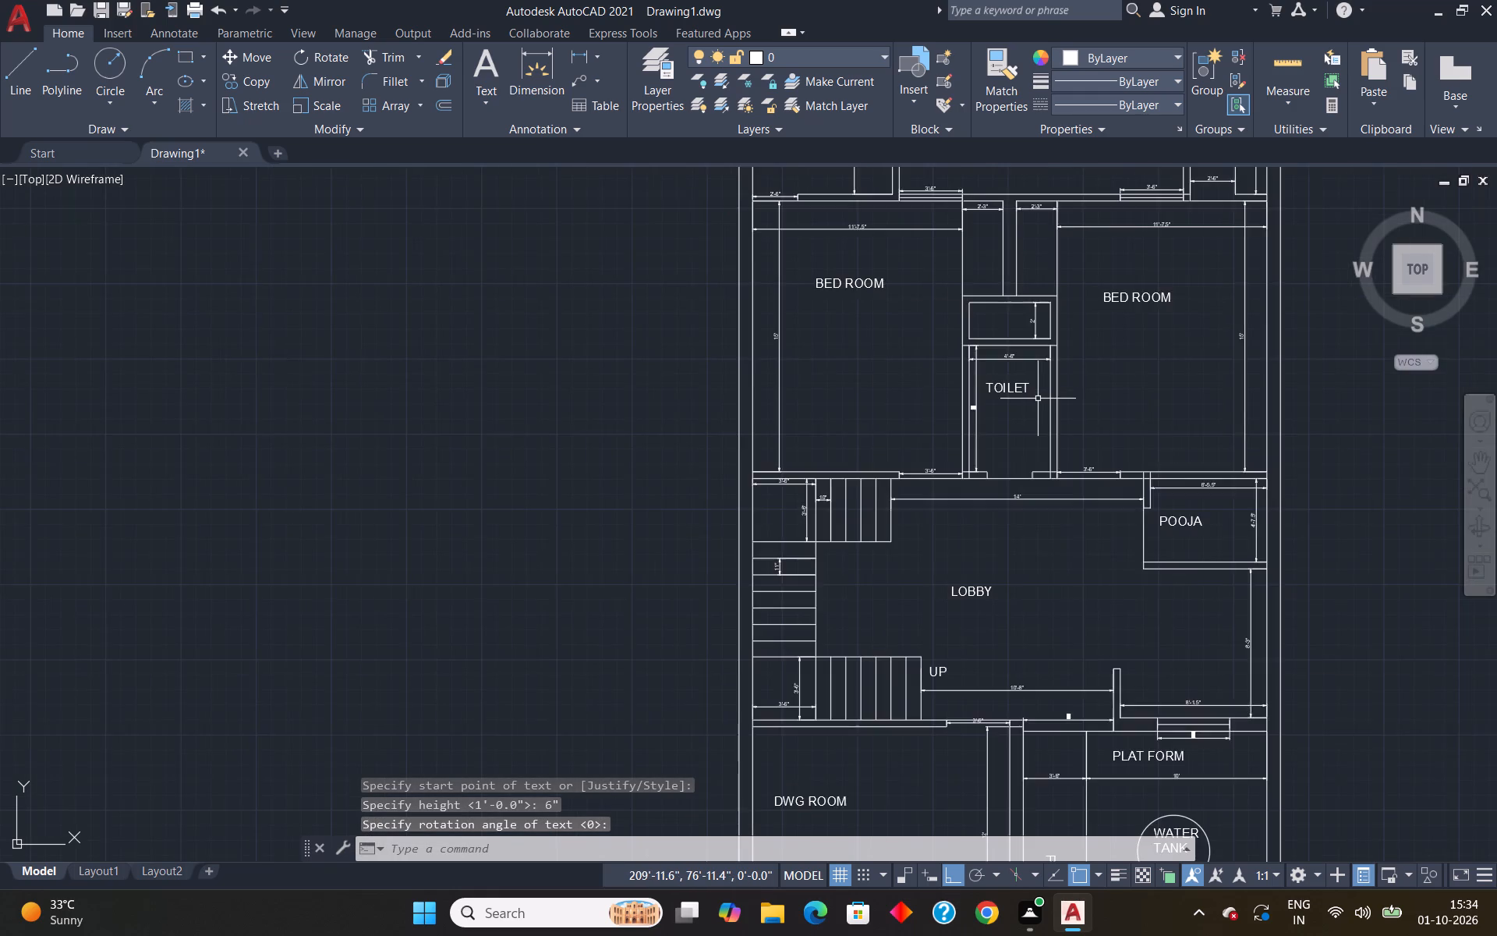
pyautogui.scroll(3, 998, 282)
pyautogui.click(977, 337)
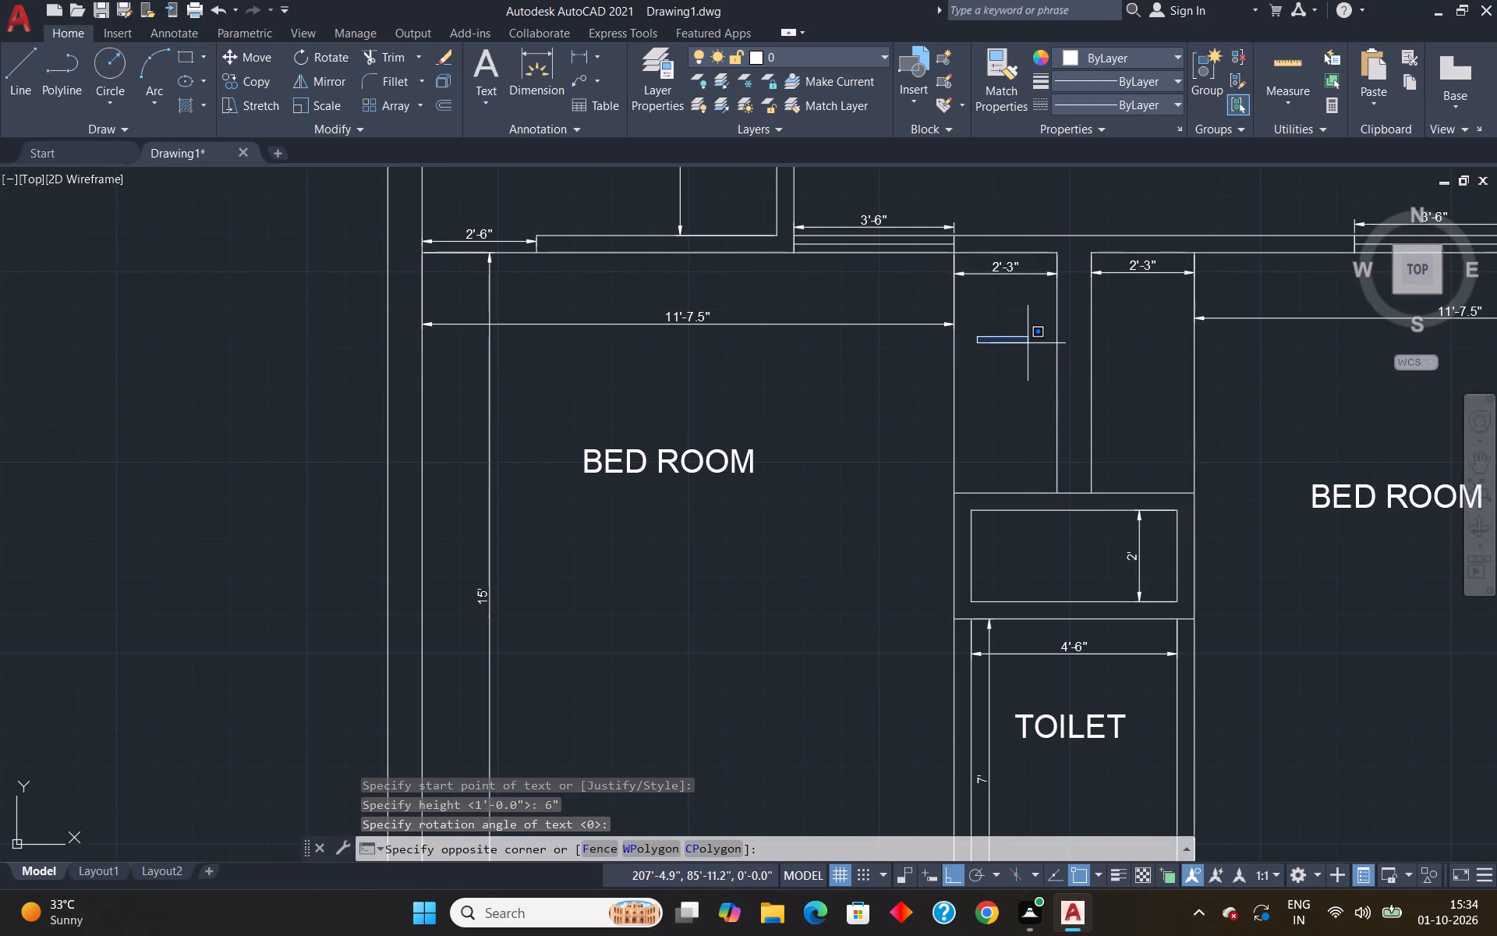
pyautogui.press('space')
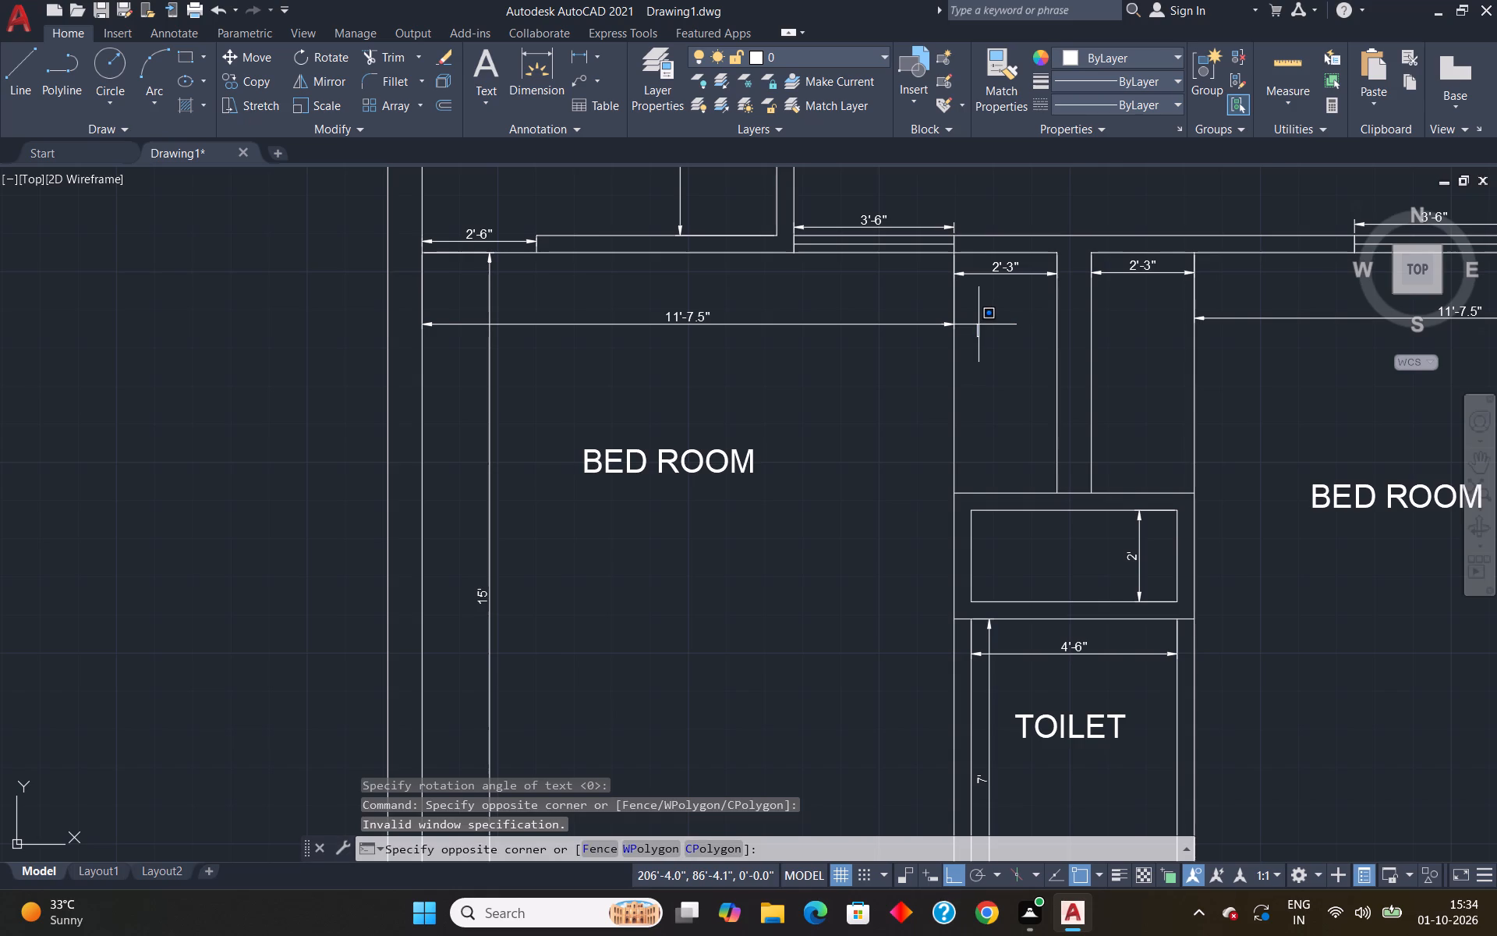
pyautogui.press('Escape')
# Add the single-line text CG in the 2'-3" wide recess beside the west bed room, with 6" text height and 0 rotation.
pyautogui.press('space')
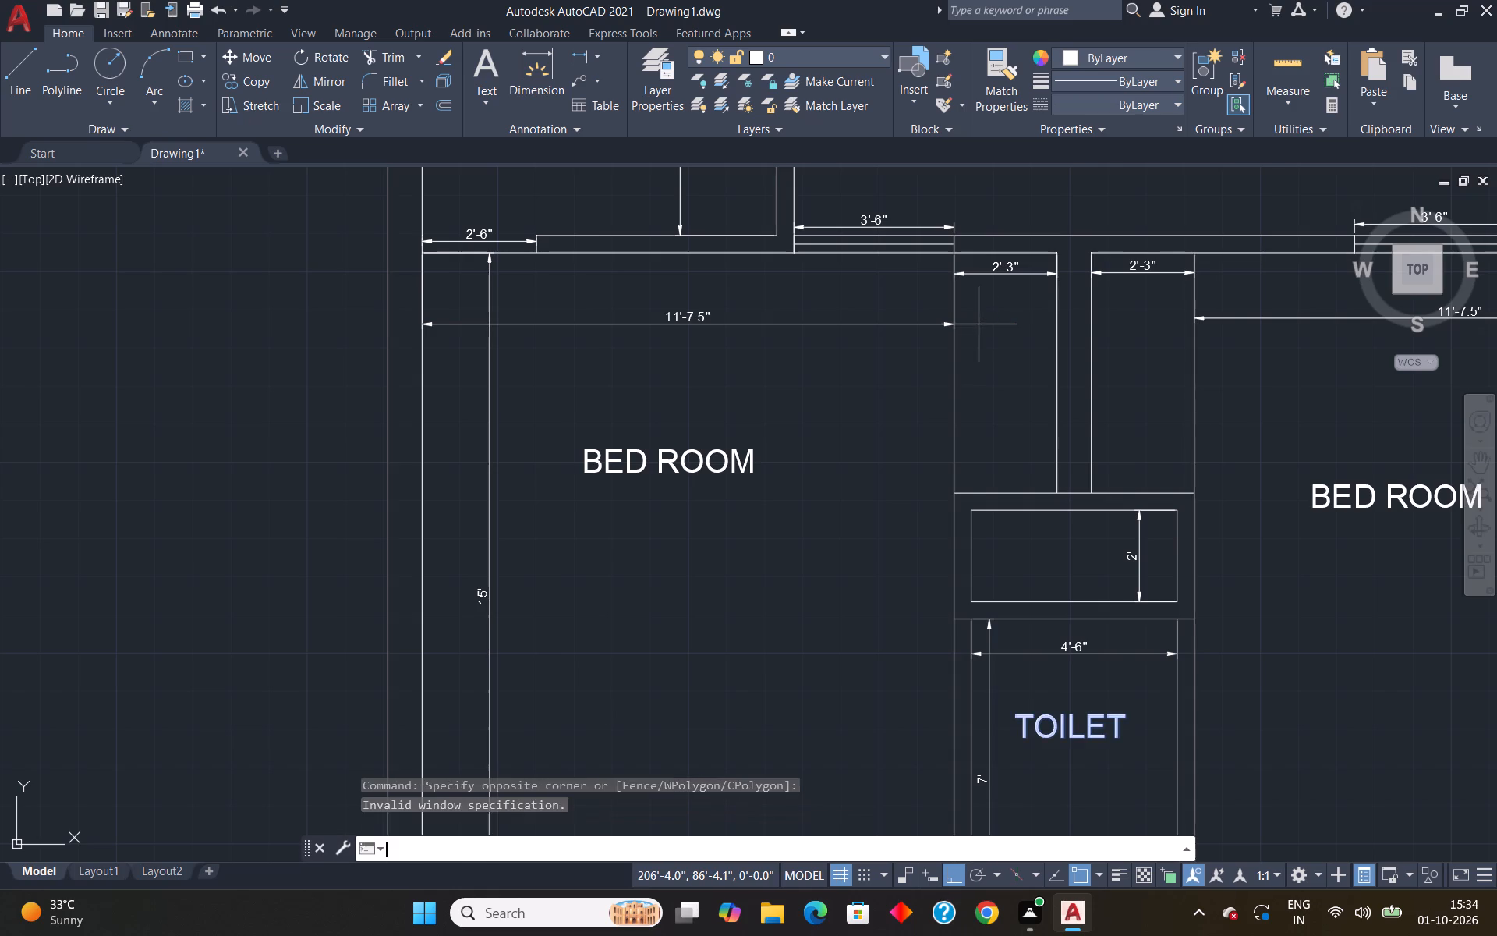
pyautogui.click(966, 354)
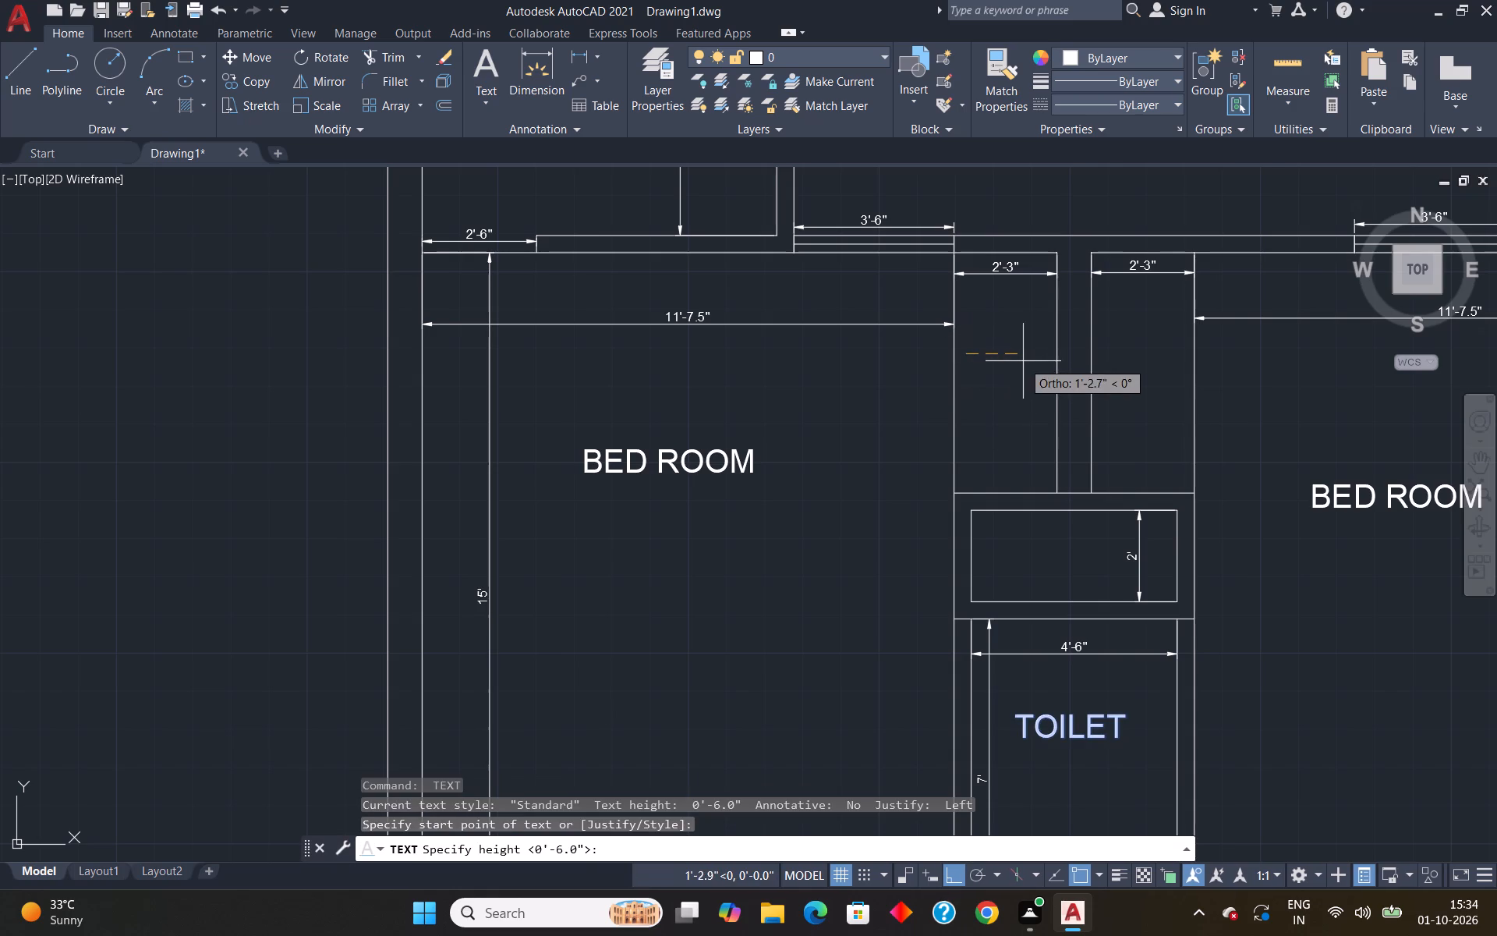
pyautogui.press('Return')
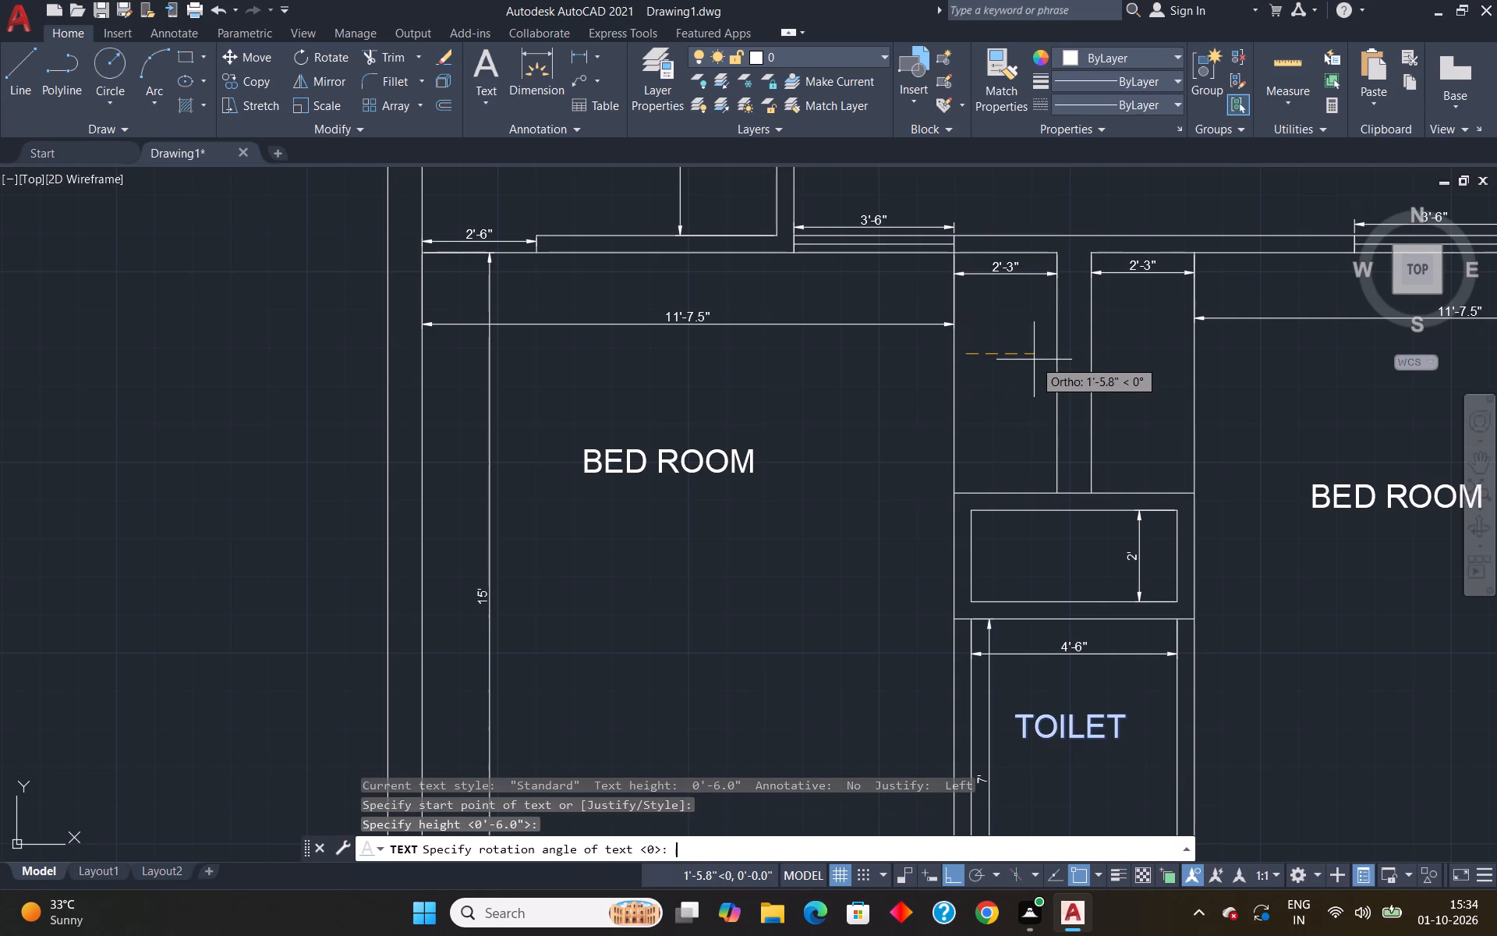
pyautogui.press('Return')
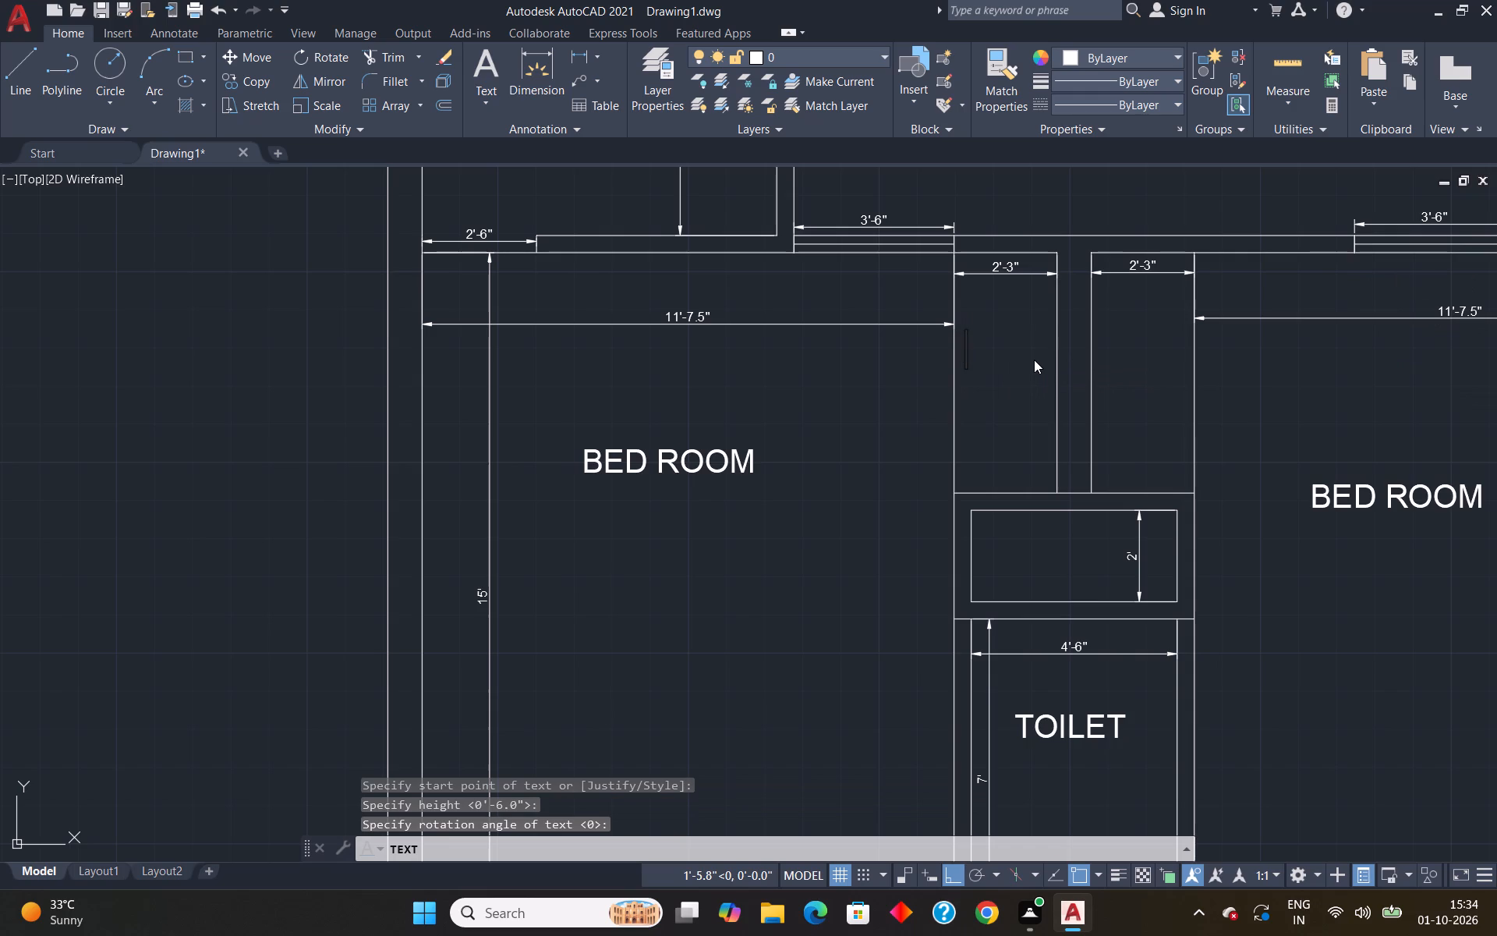
pyautogui.write('CG')
pyautogui.press('Return')
pyautogui.press('Return')
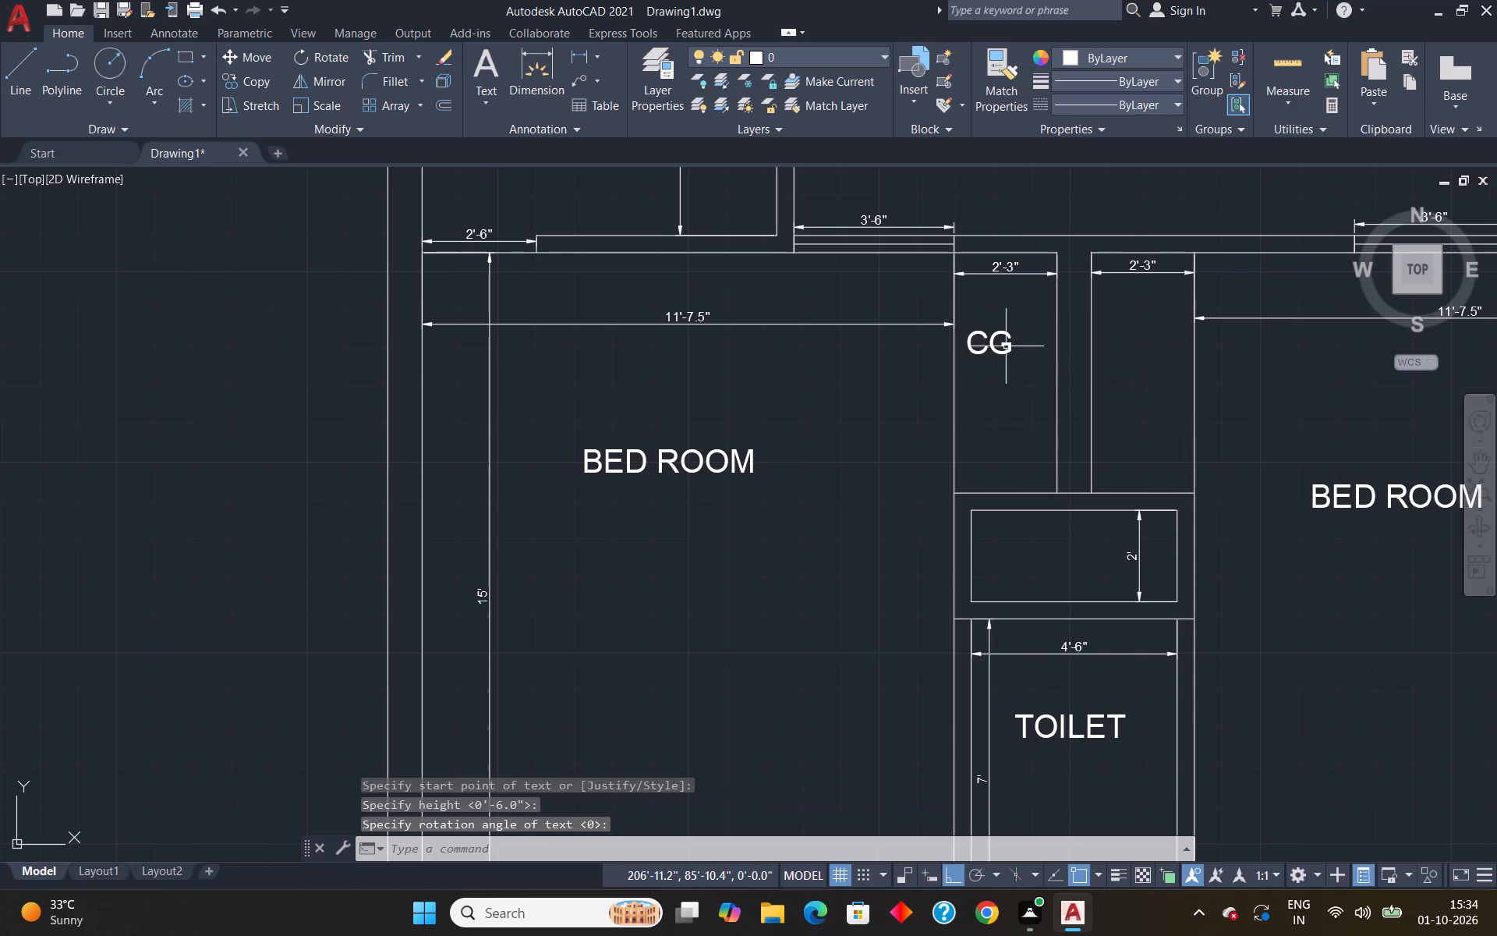
# Change the CG label in the 2'-3" wide recess beside the west bed room to read CB.
pyautogui.click(1006, 346)
pyautogui.doubleClick(996, 346)
pyautogui.click(990, 339)
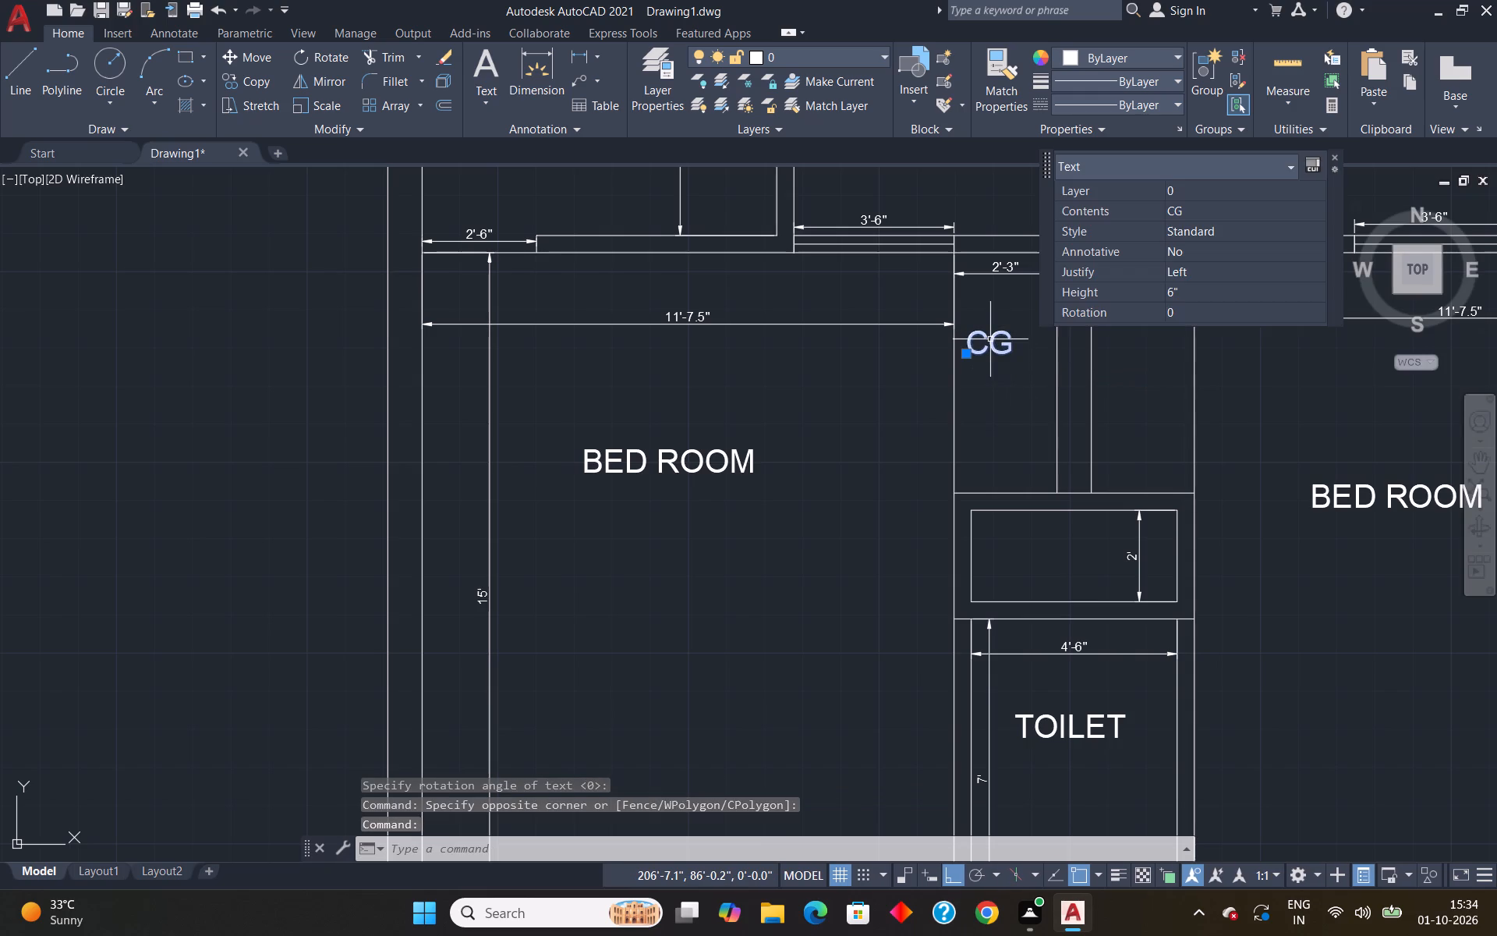
pyautogui.doubleClick(996, 348)
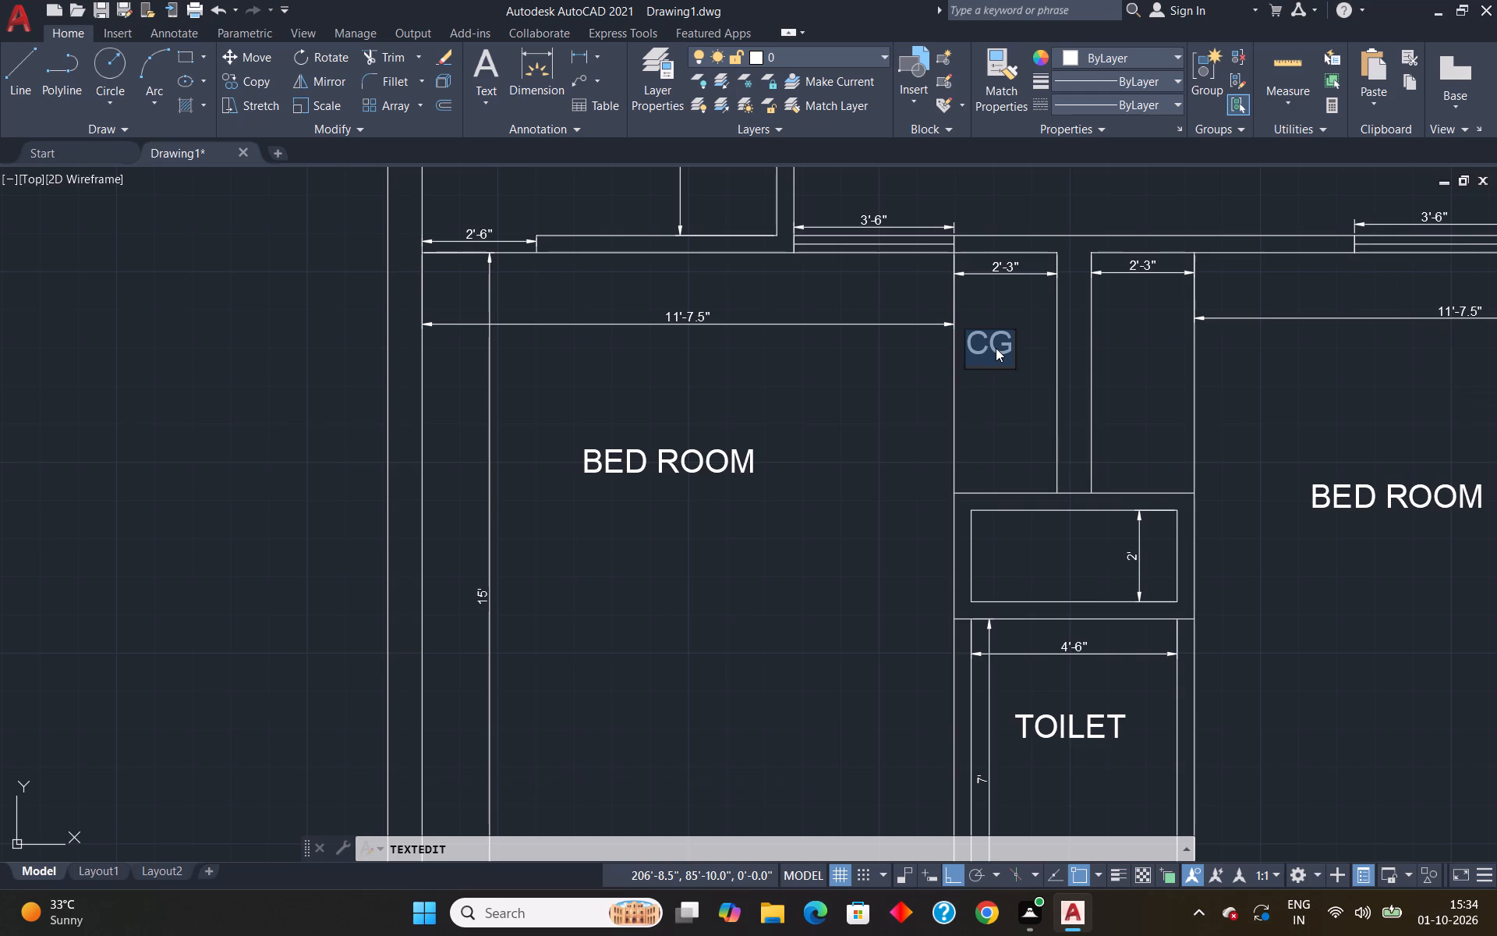
pyautogui.press('BackSpace')
pyautogui.press('c')
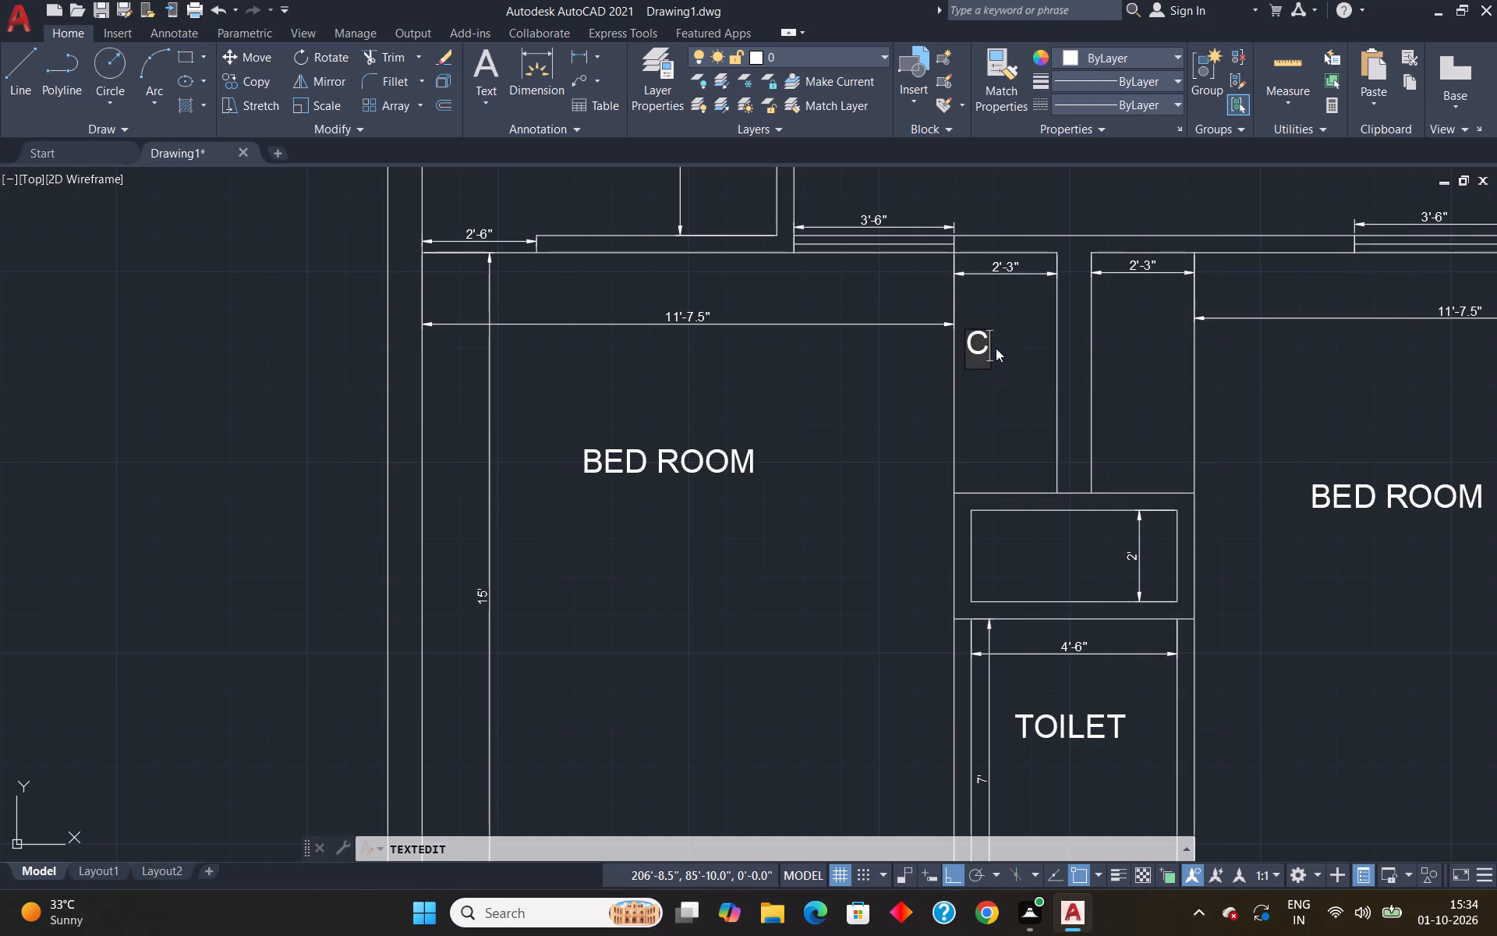
pyautogui.press('b')
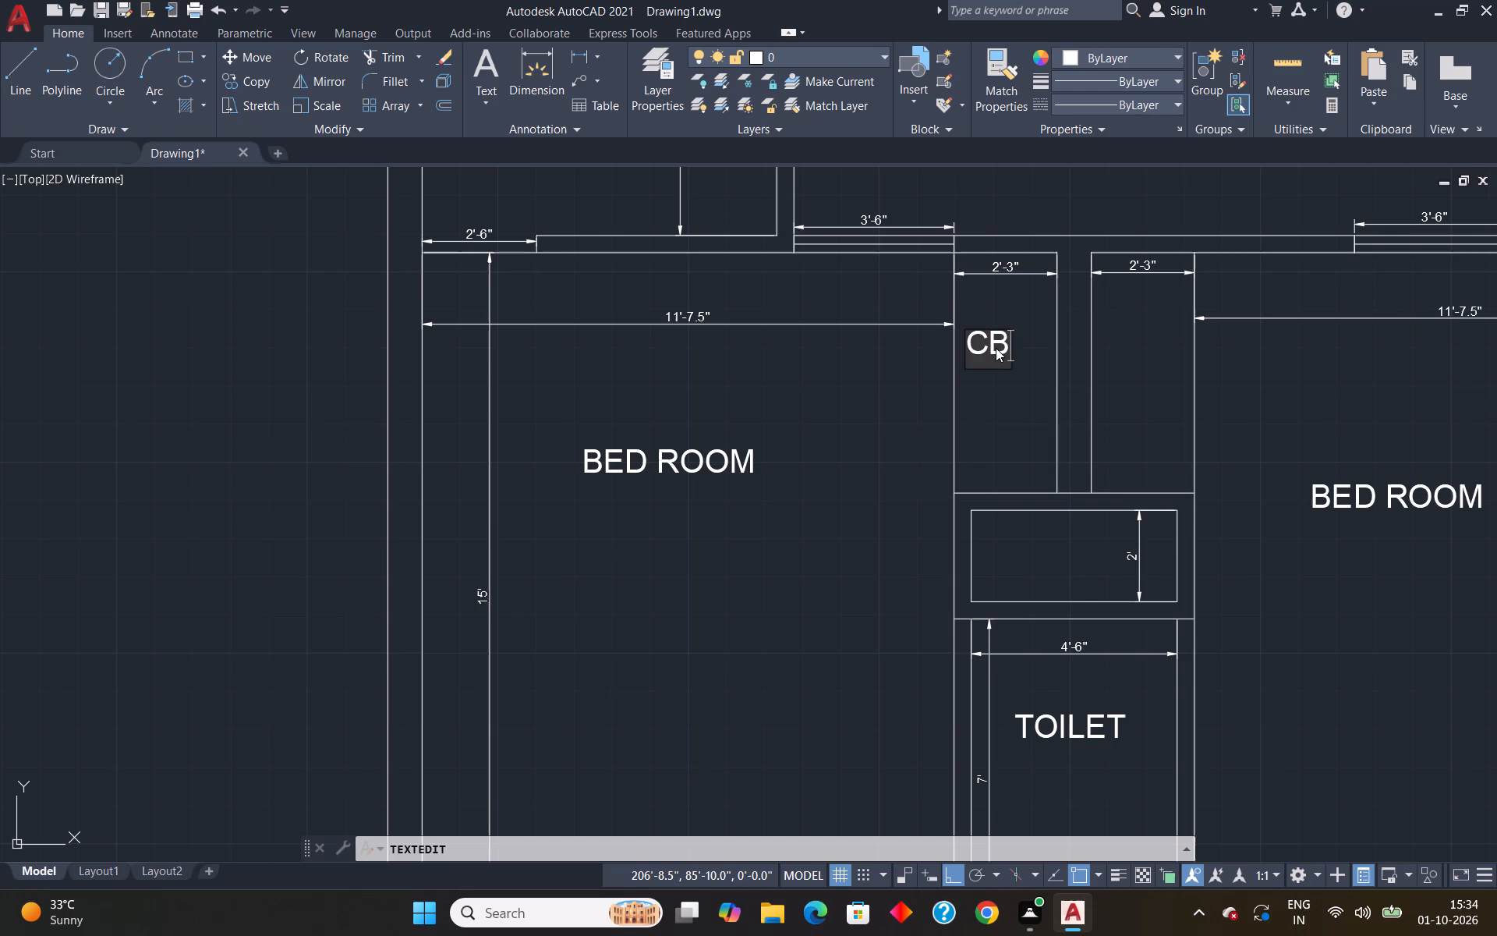
pyautogui.press('Return')
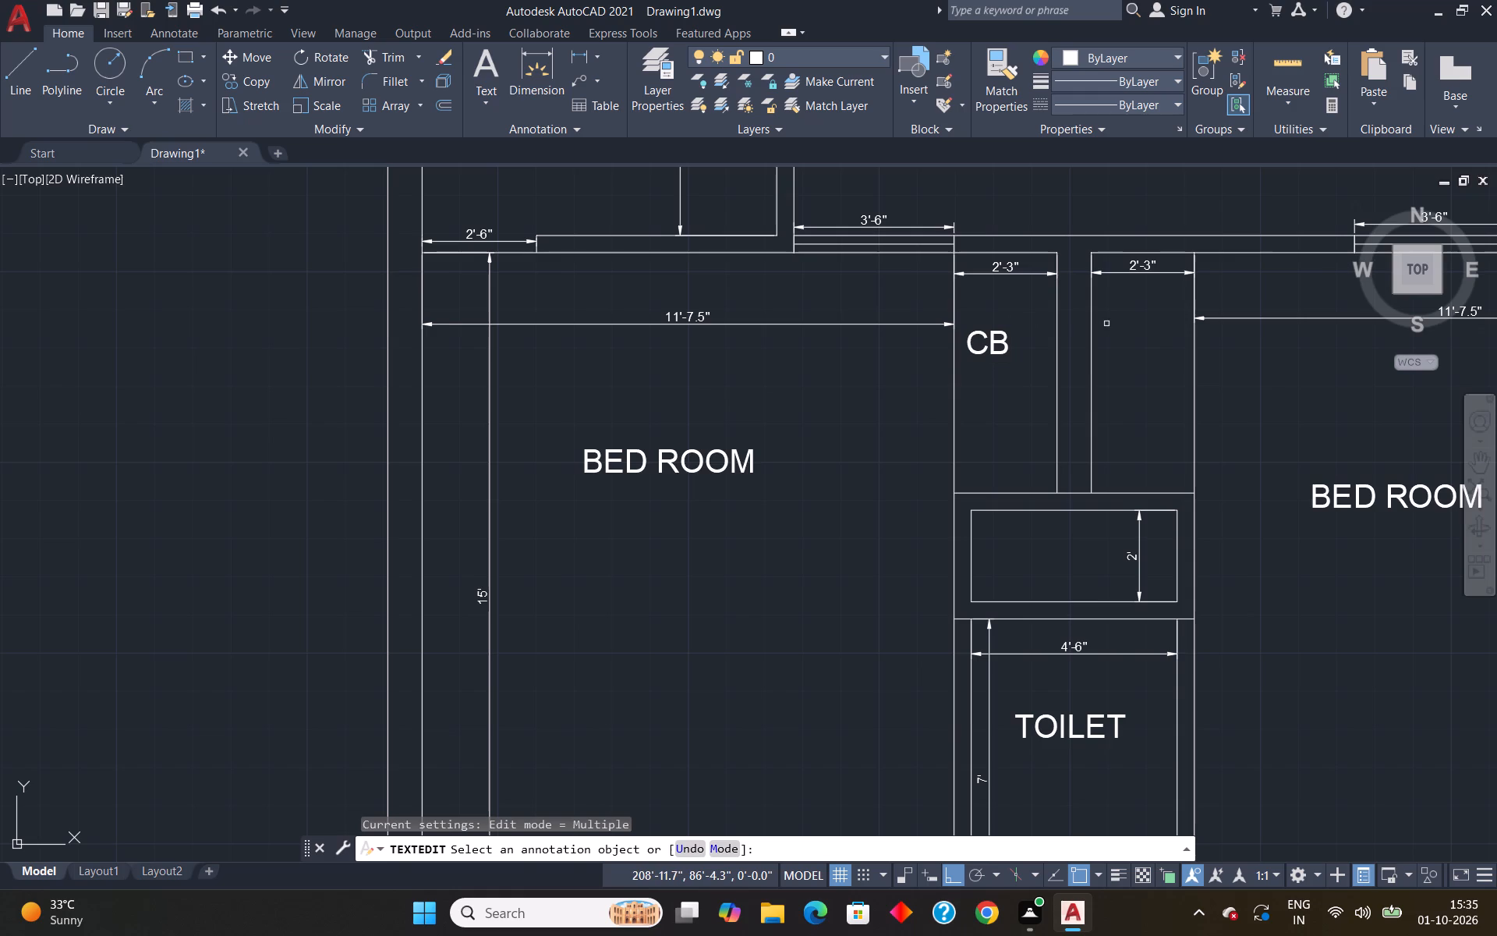
pyautogui.click(1002, 340)
pyautogui.press('Escape')
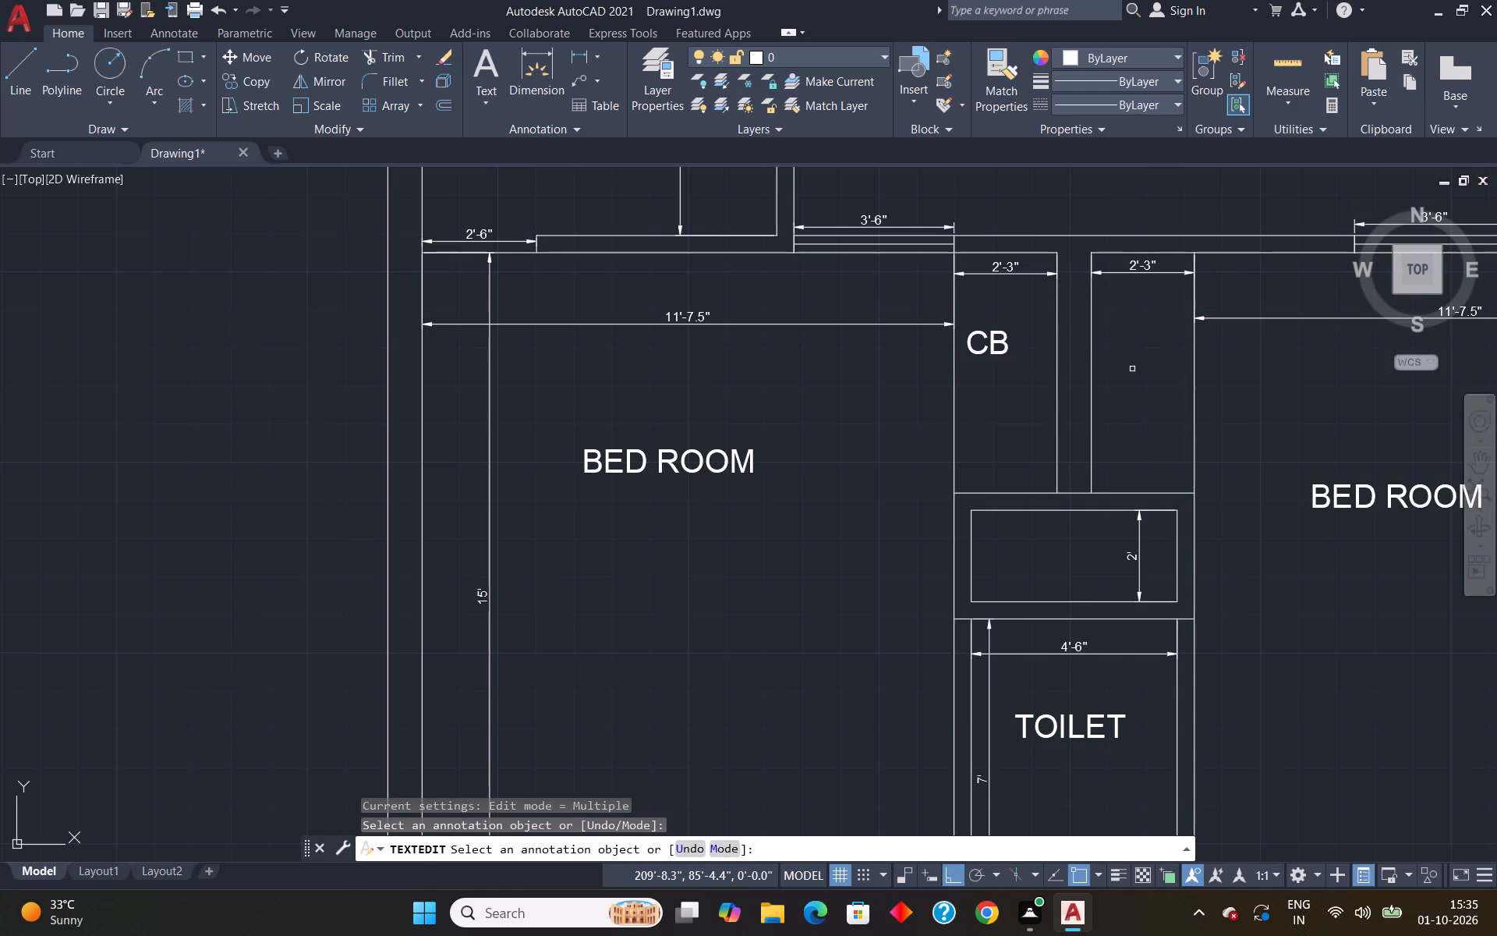
pyautogui.press('Escape')
# Add the single-line text CB in the 2'-3" wide recess beside the east bed room, with 6" text height and 0 rotation.
pyautogui.write('DT')
pyautogui.press('Return')
pyautogui.click(1107, 337)
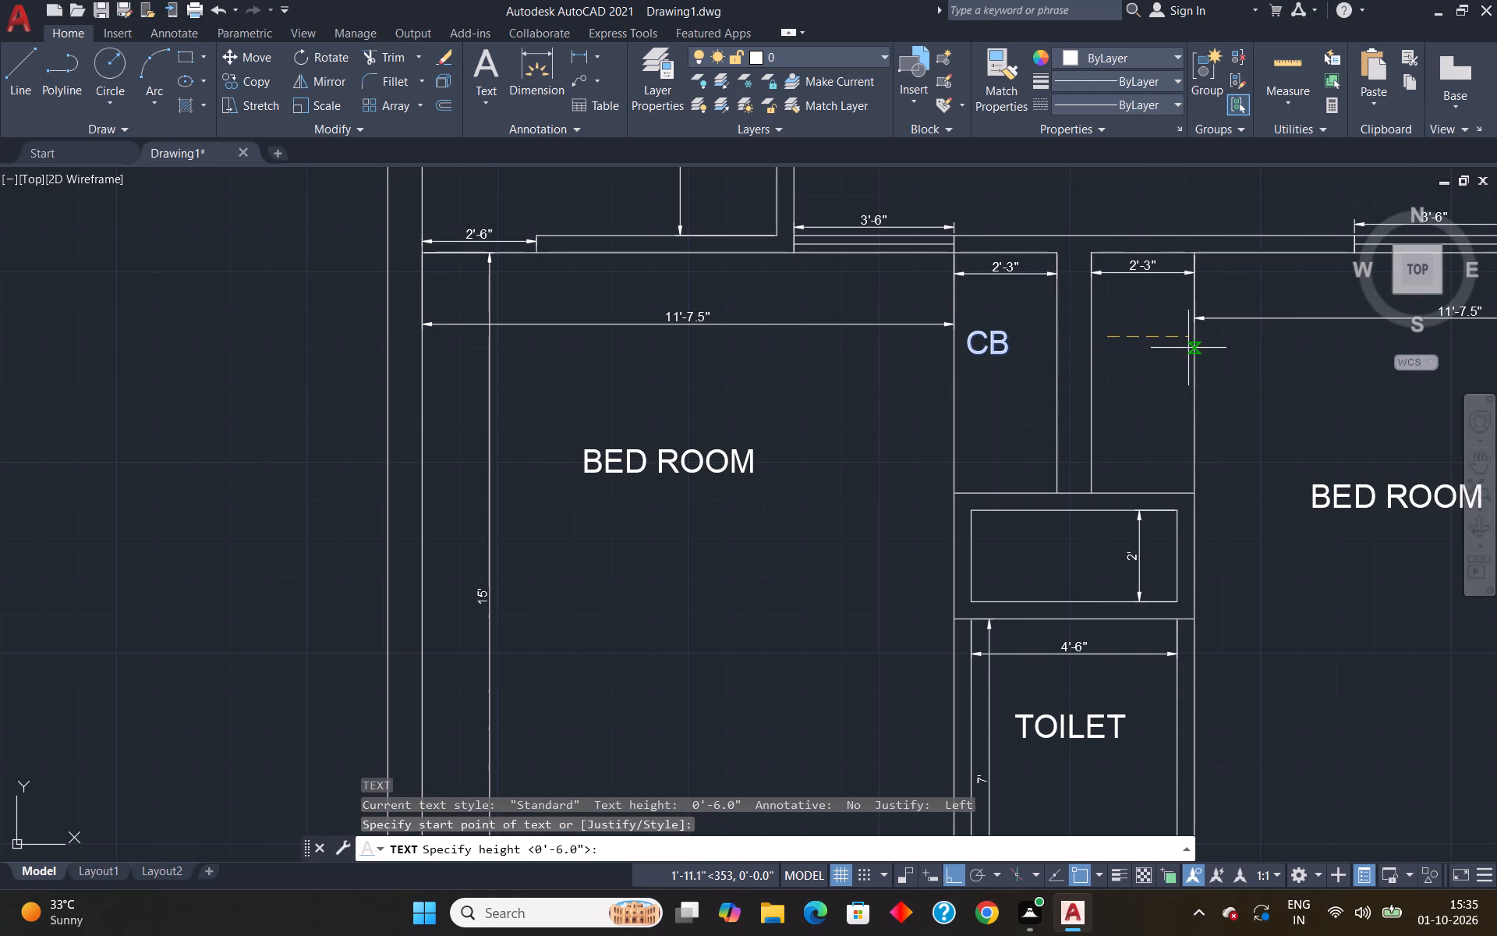
pyautogui.press('Return')
pyautogui.press('Return')
pyautogui.write('CB')
pyautogui.press('Return')
pyautogui.press('Return')
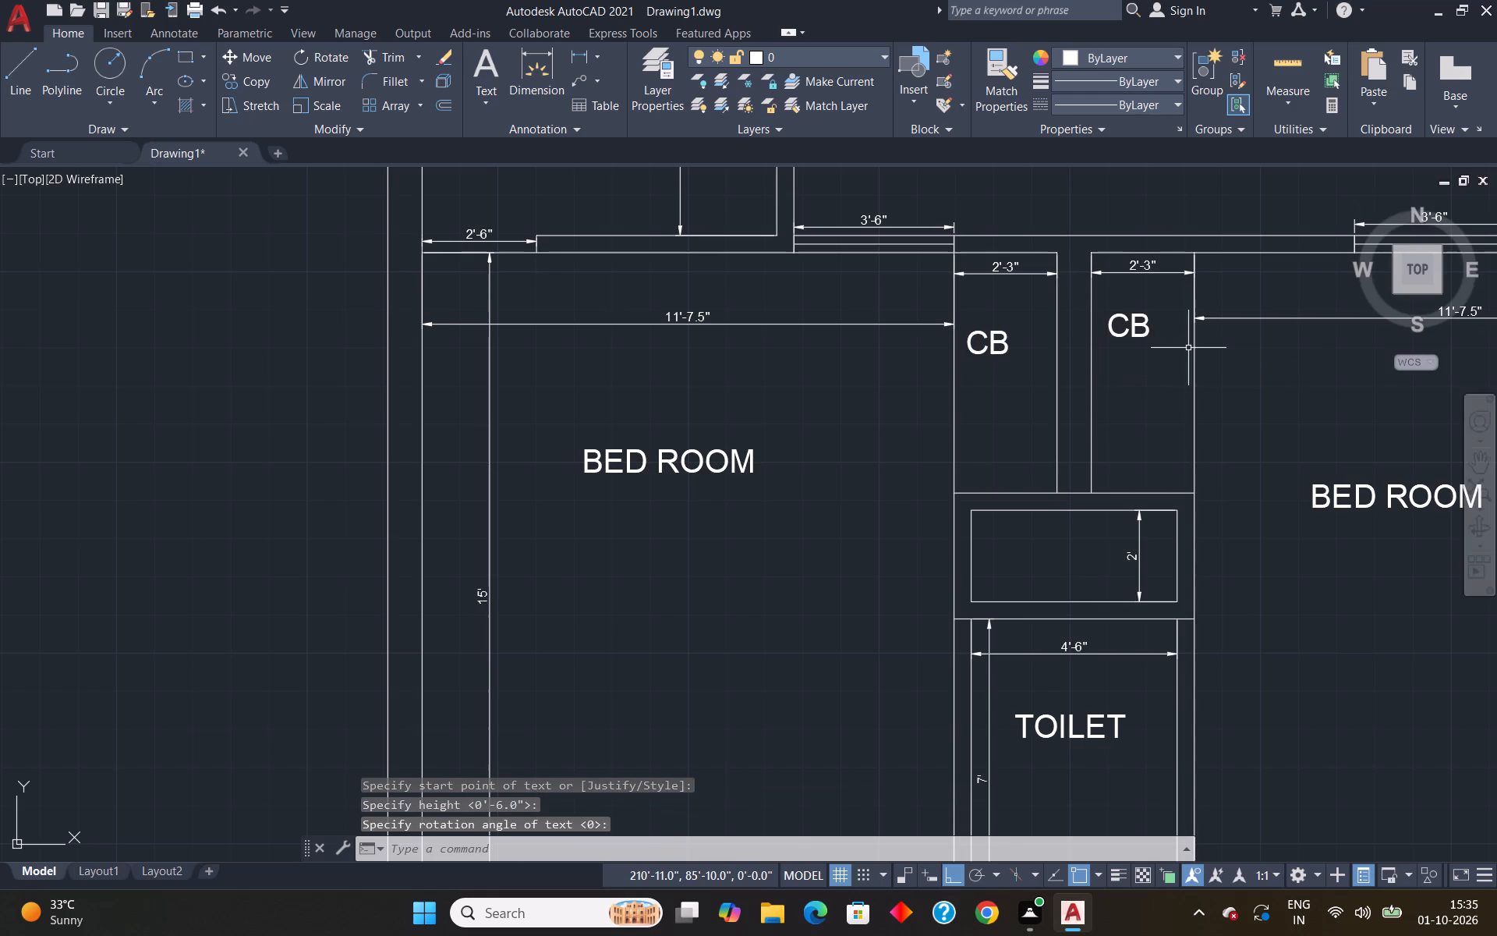
pyautogui.press('Escape')
# Save the drawing in the Documents folder as GROUND FLOOR PALN OCT 1 in AutoCAD 2018 Drawing format.
pyautogui.scroll(-4, 1198, 340)
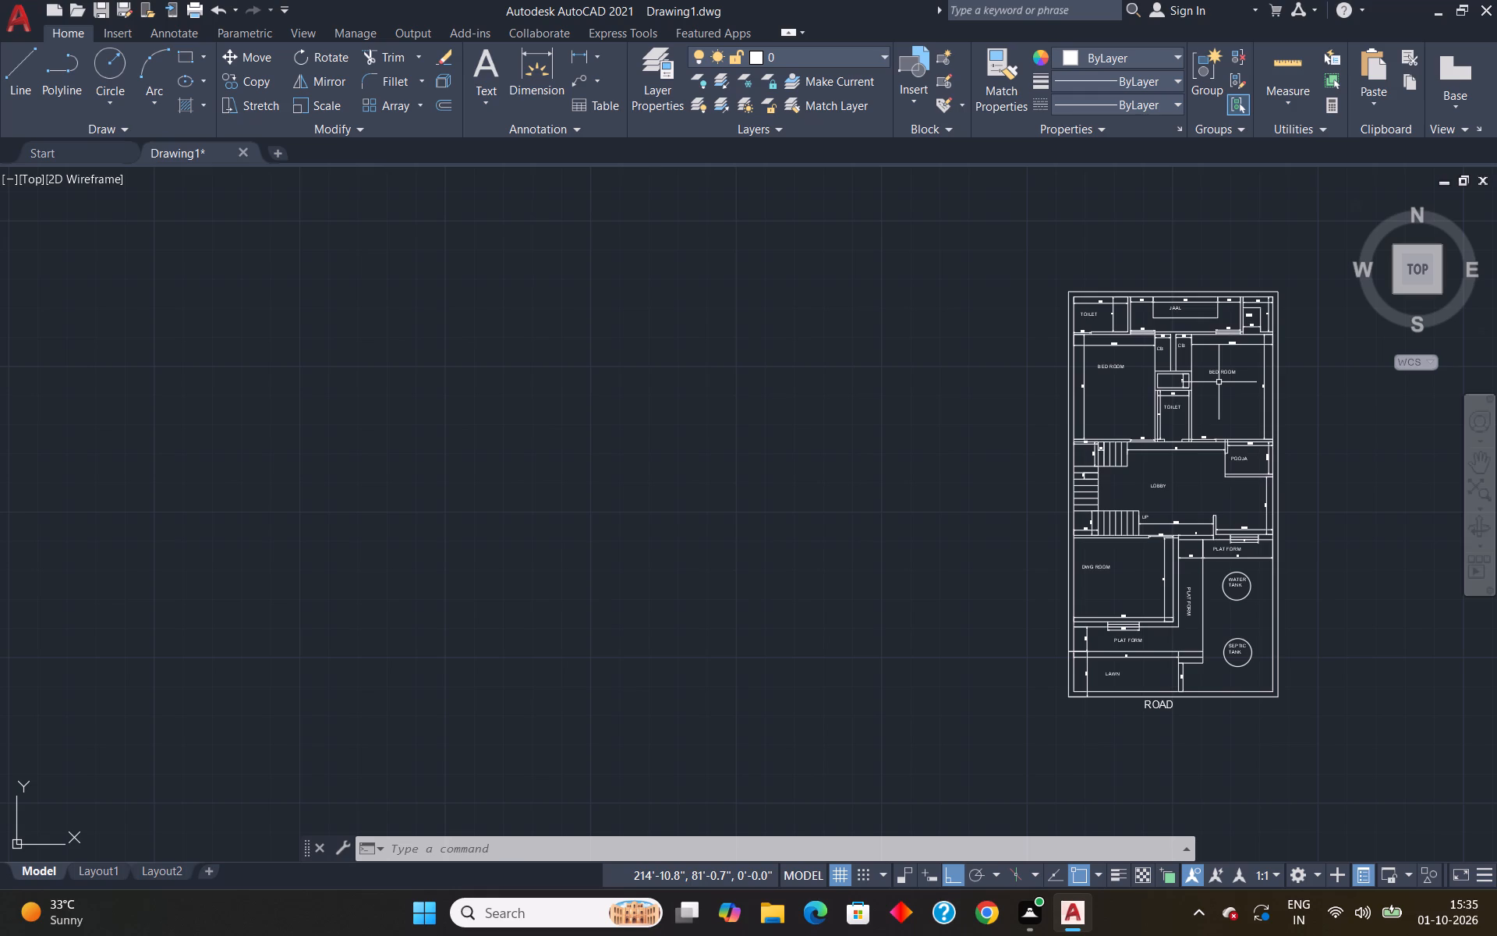
pyautogui.scroll(2, 1314, 449)
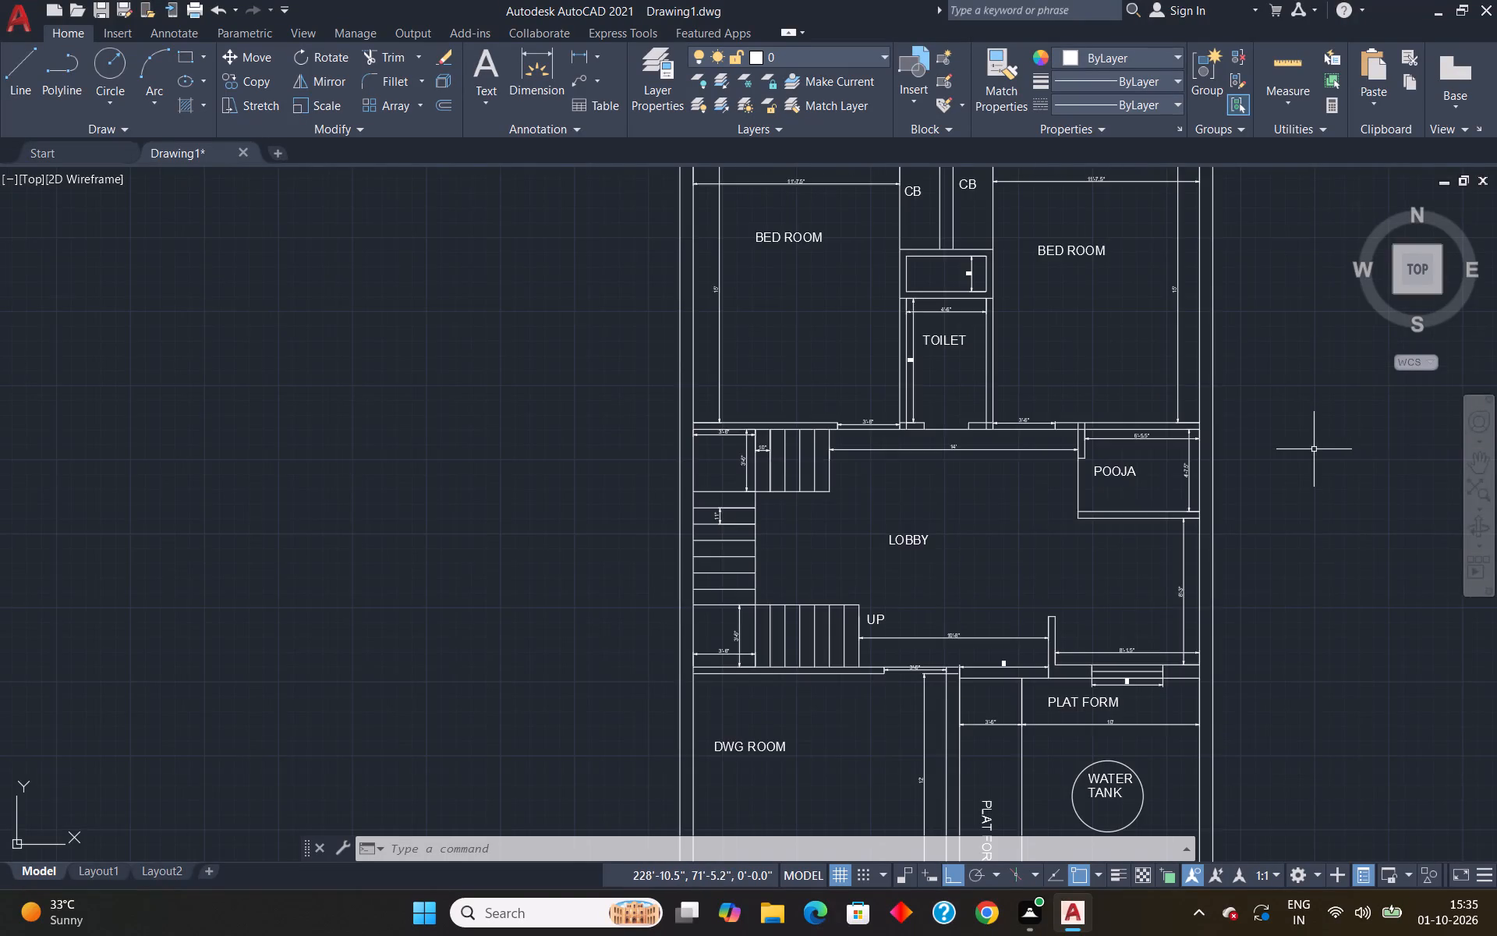
pyautogui.scroll(-5, 1314, 449)
pyautogui.scroll(3, 1386, 466)
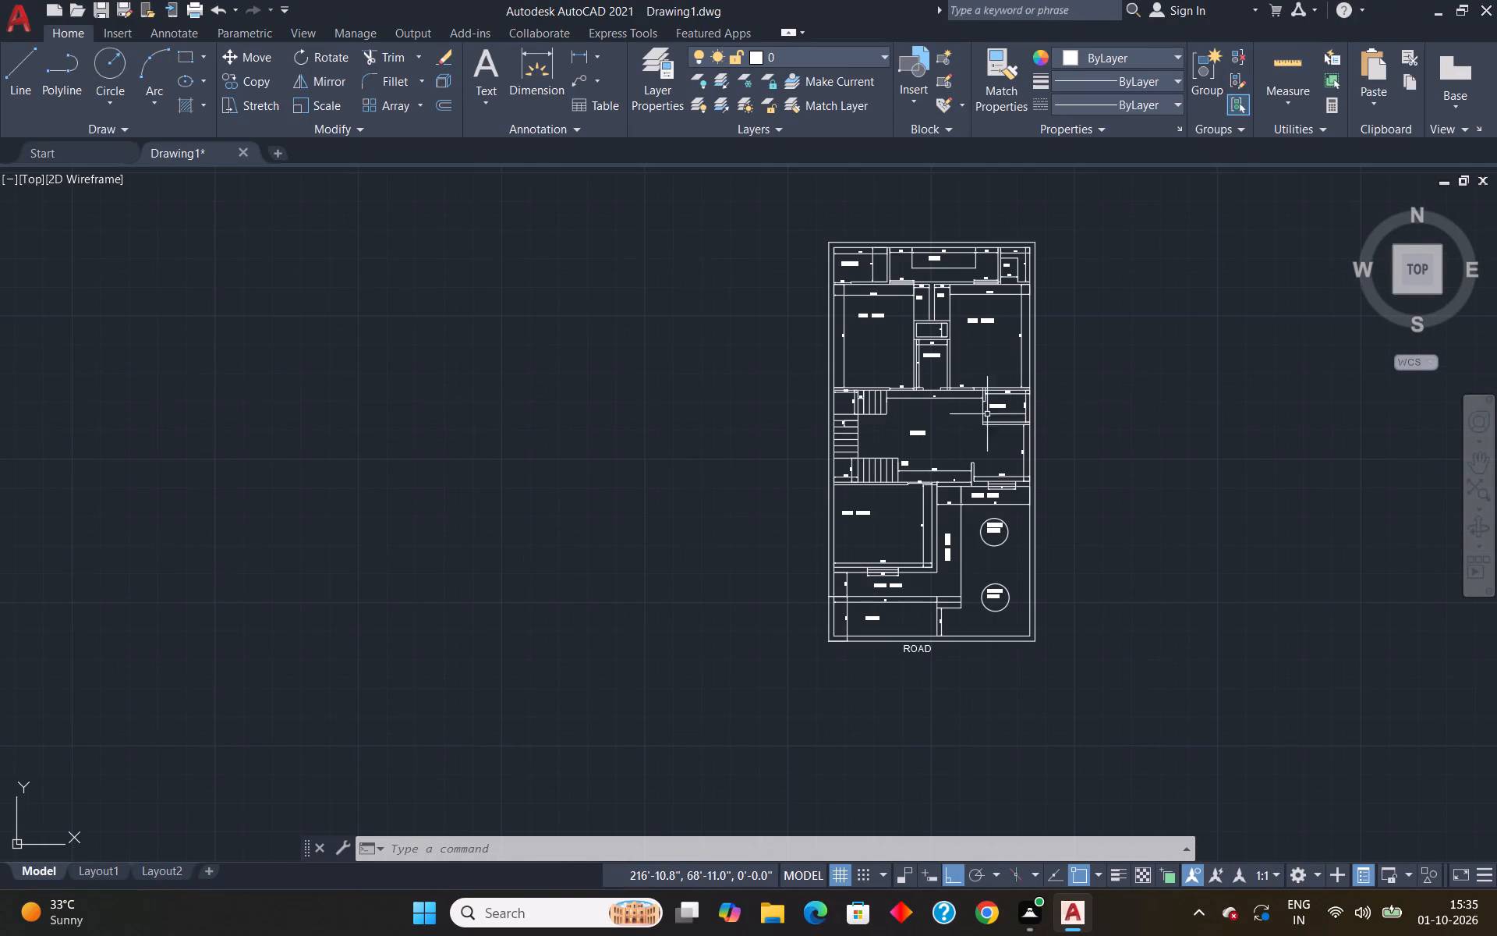
pyautogui.click(7, 25)
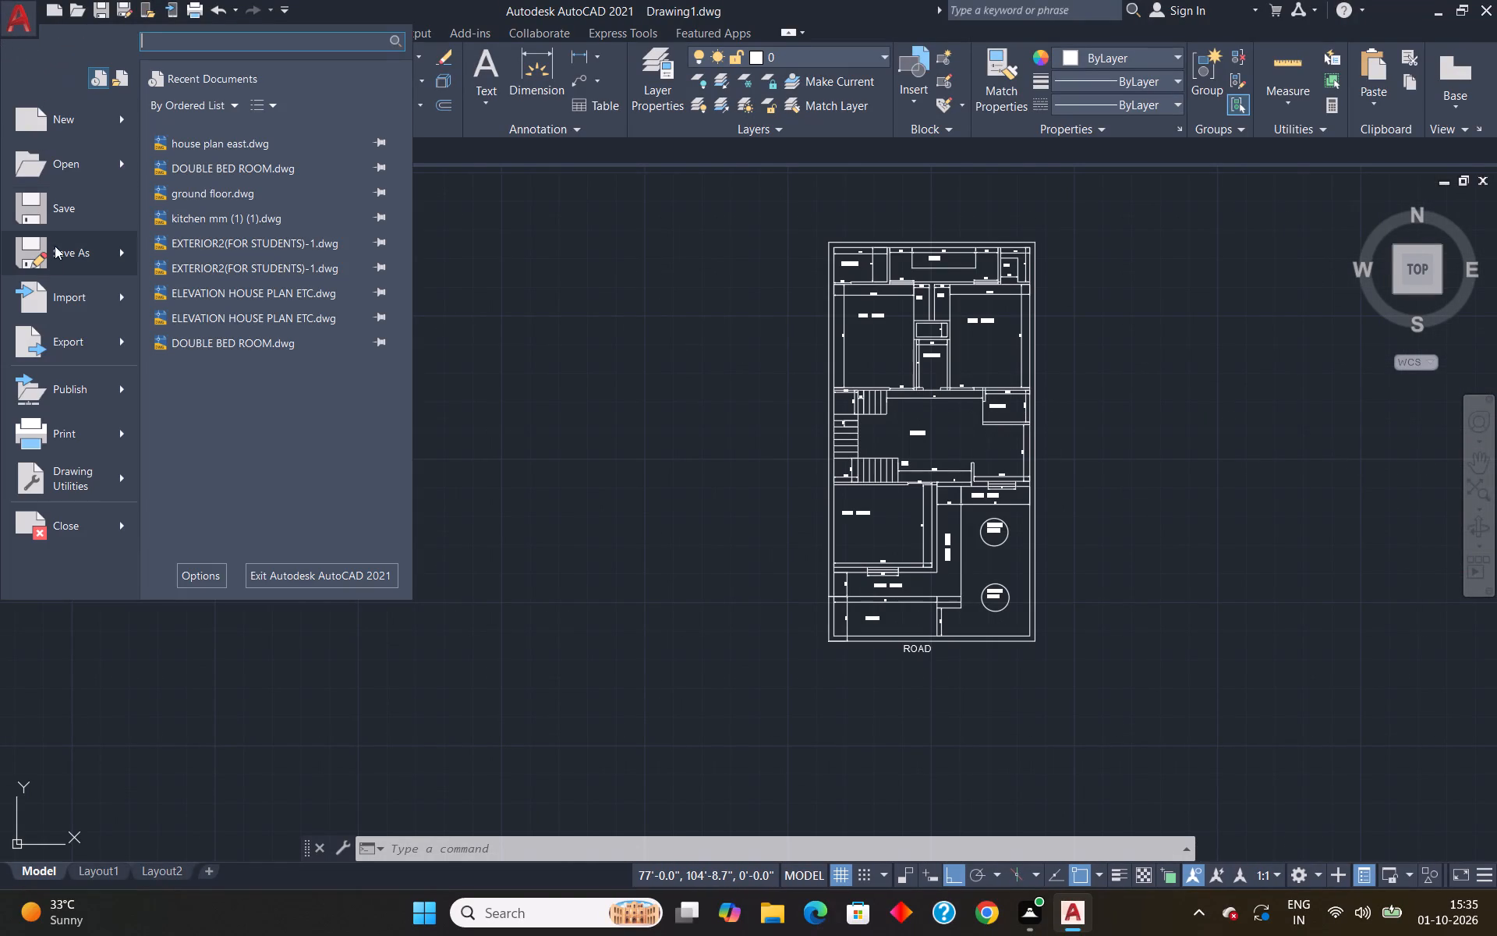
pyautogui.click(52, 212)
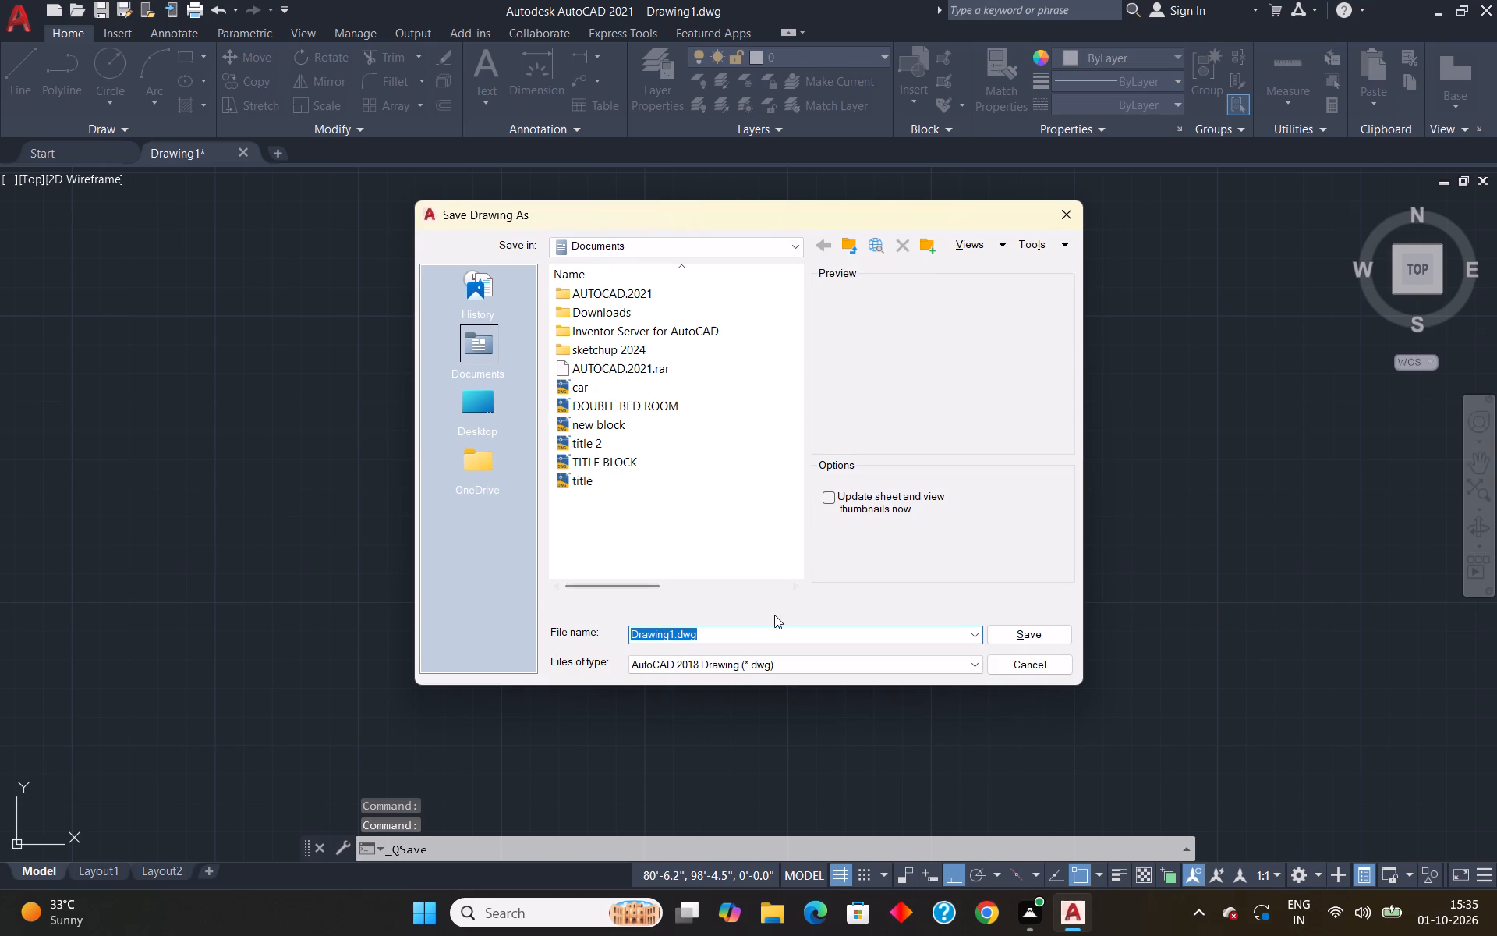
pyautogui.press('Delete')
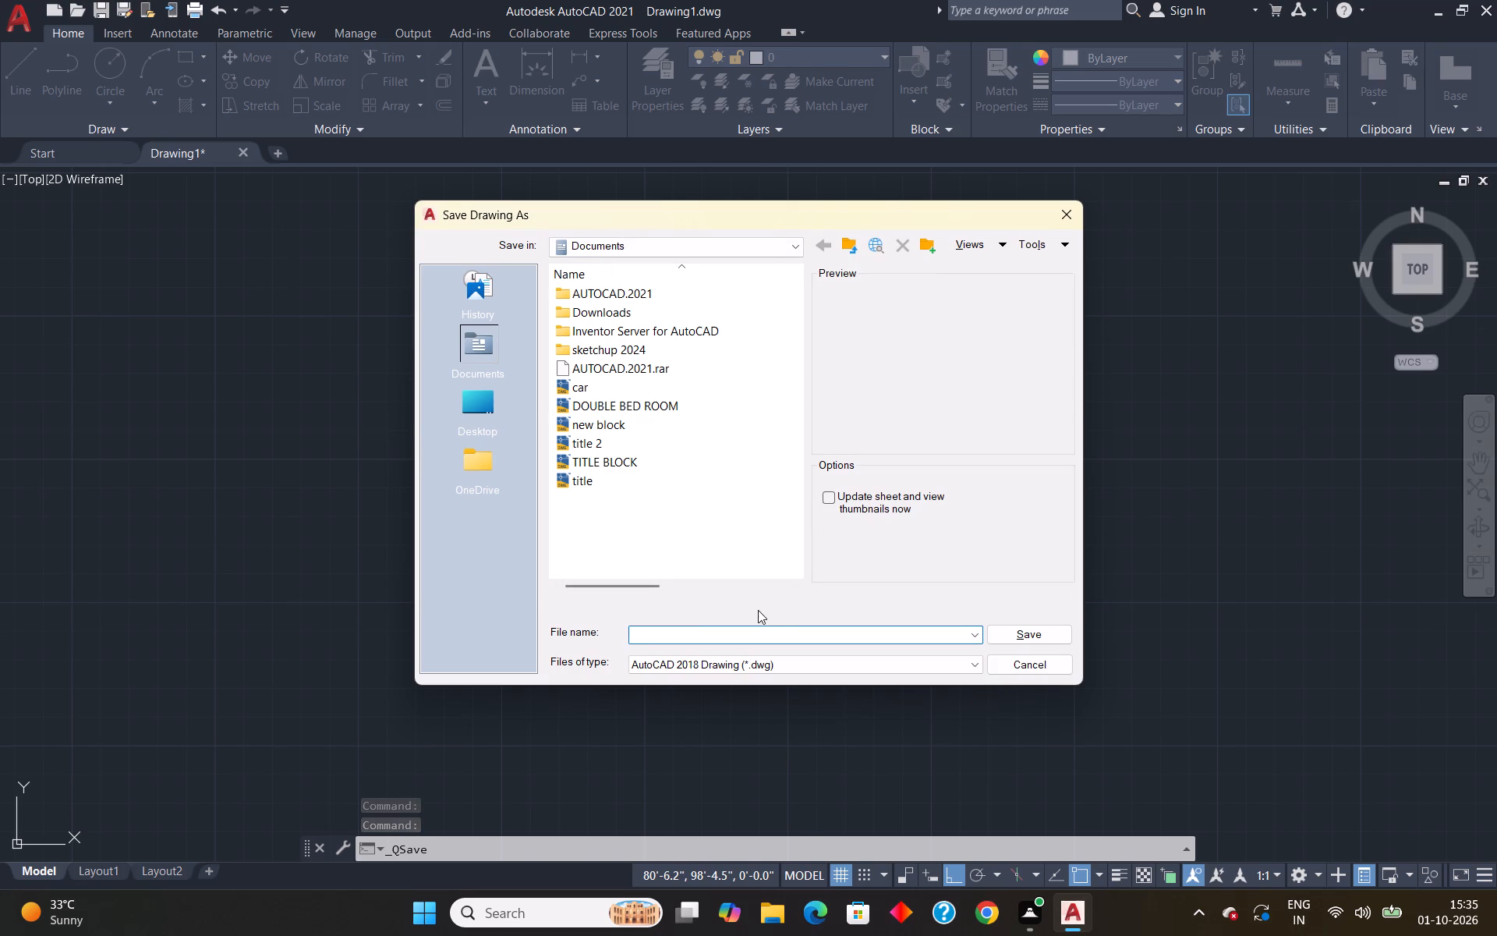
pyautogui.write('GROUND FLOOR PALN OCT 1')
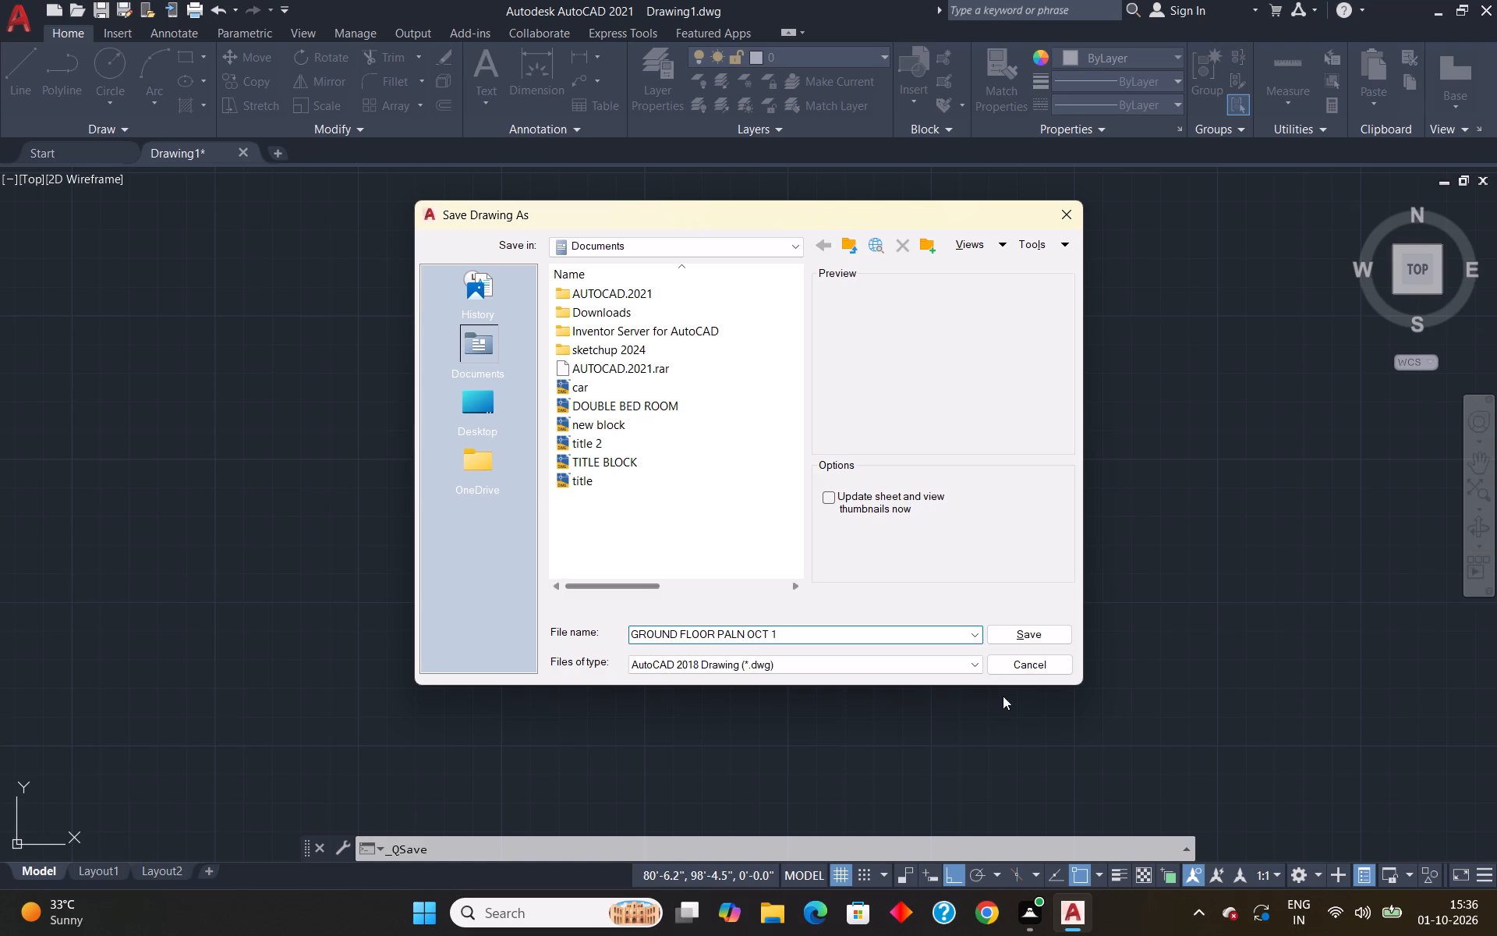
pyautogui.click(1045, 643)
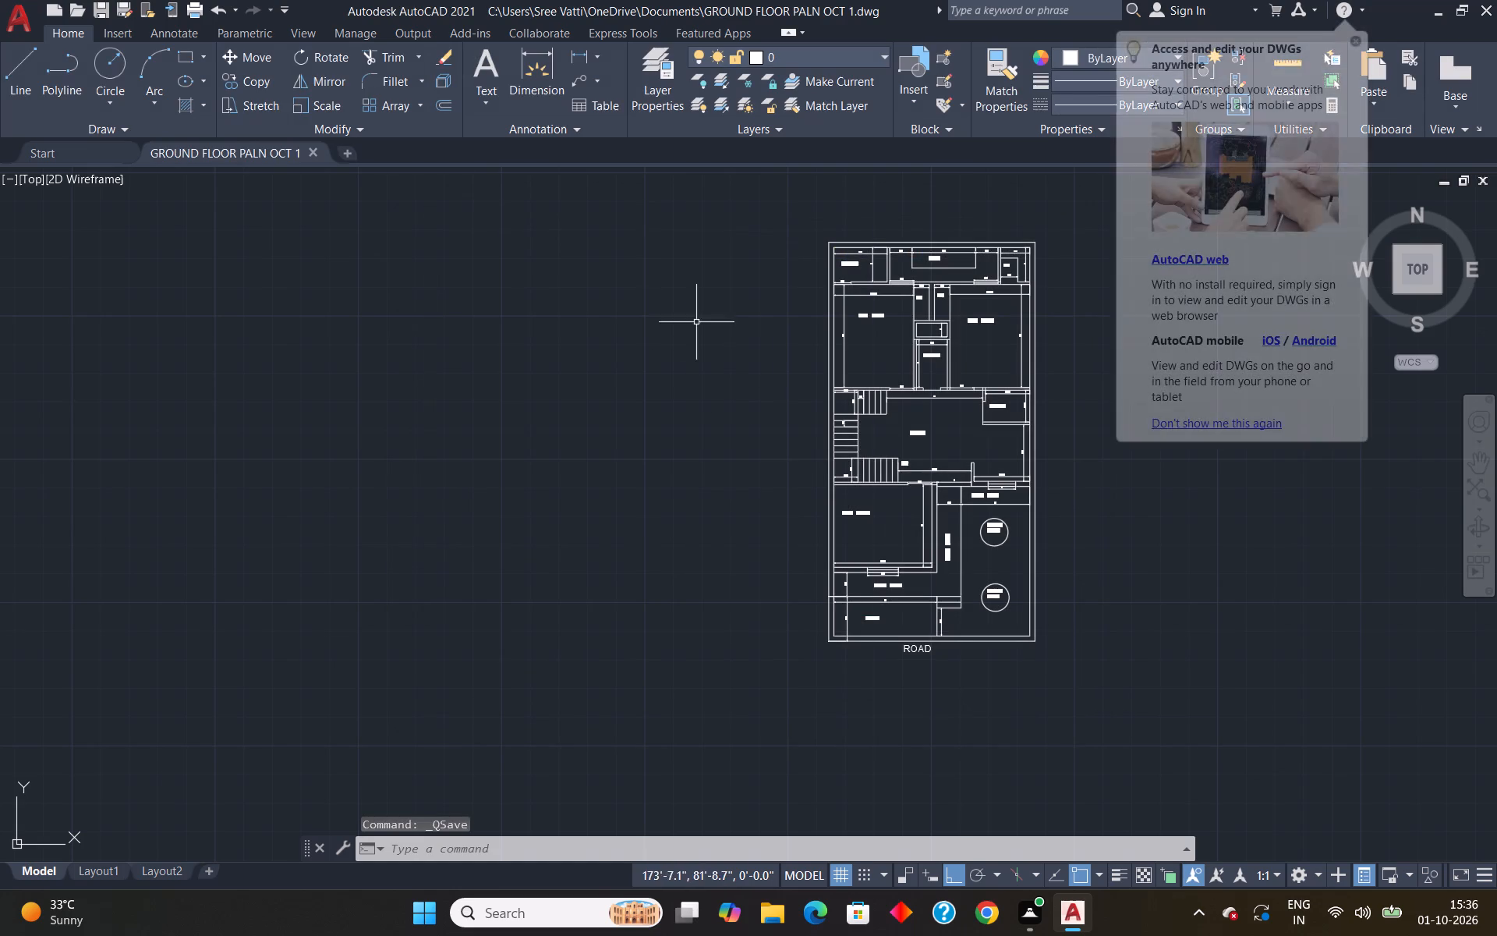
# Export the current display as a PDF named GROUND FLOOR PALN OCT 1.pdf to the Desktop.
pyautogui.click(9, 23)
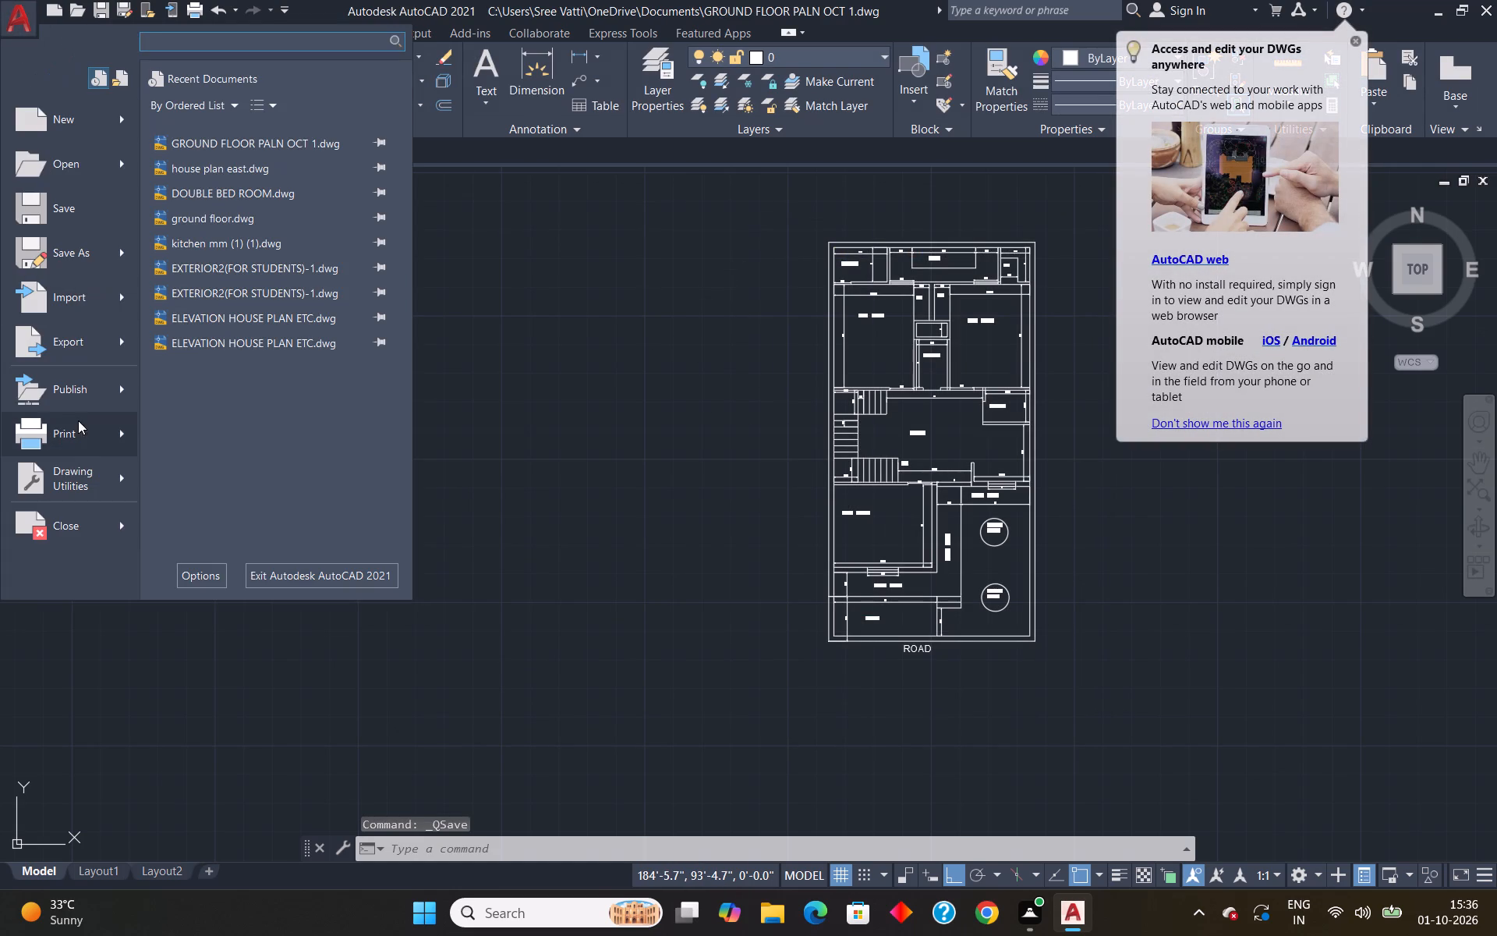
pyautogui.click(66, 334)
pyautogui.click(246, 341)
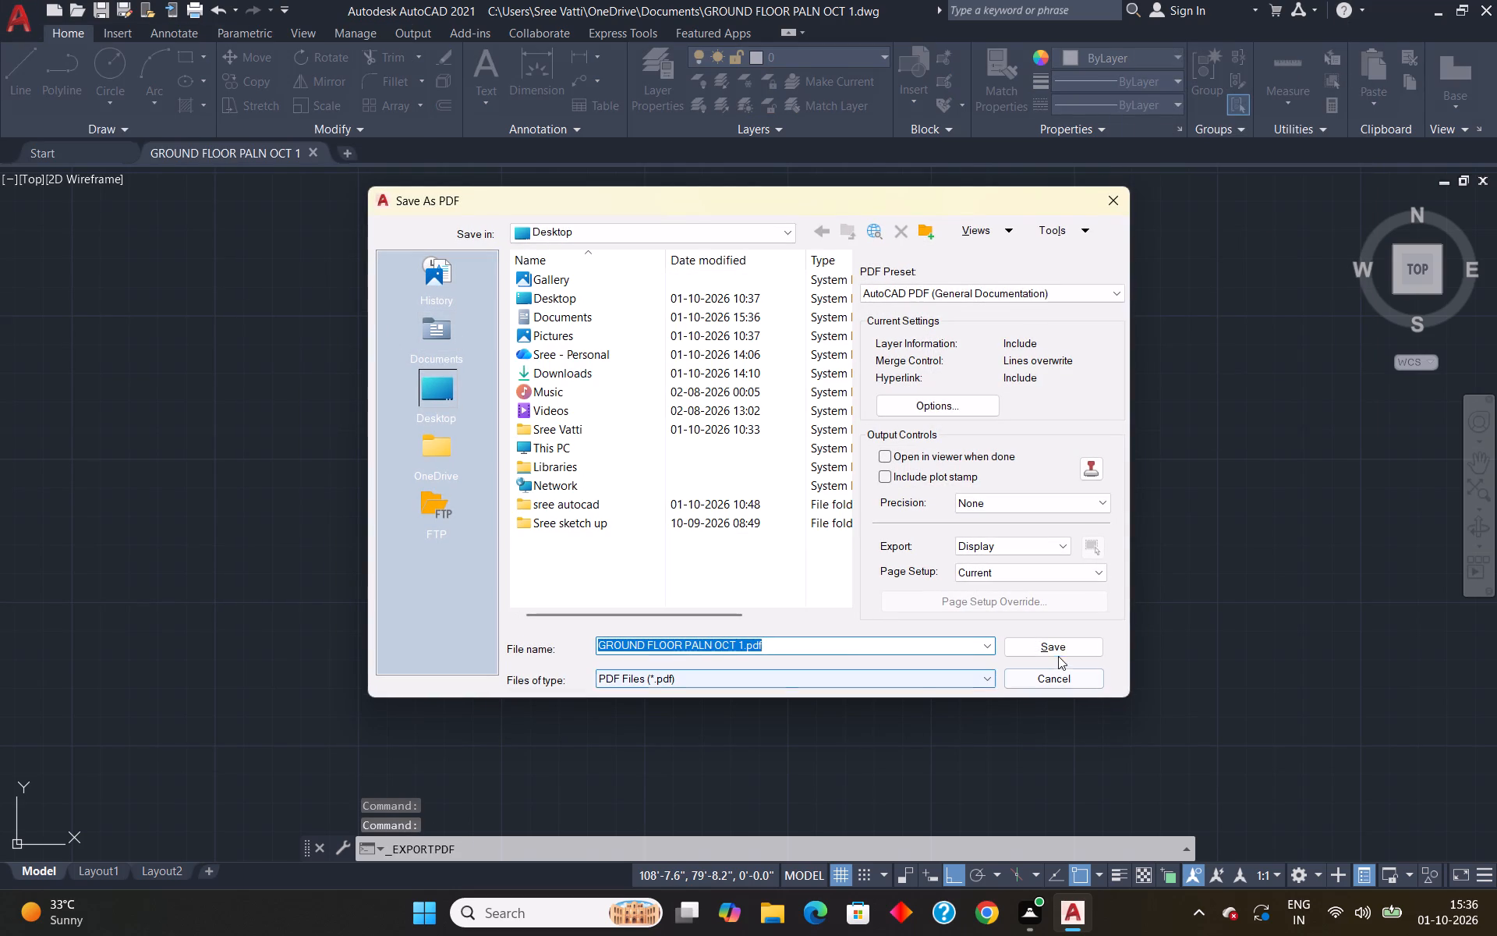
pyautogui.click(1059, 656)
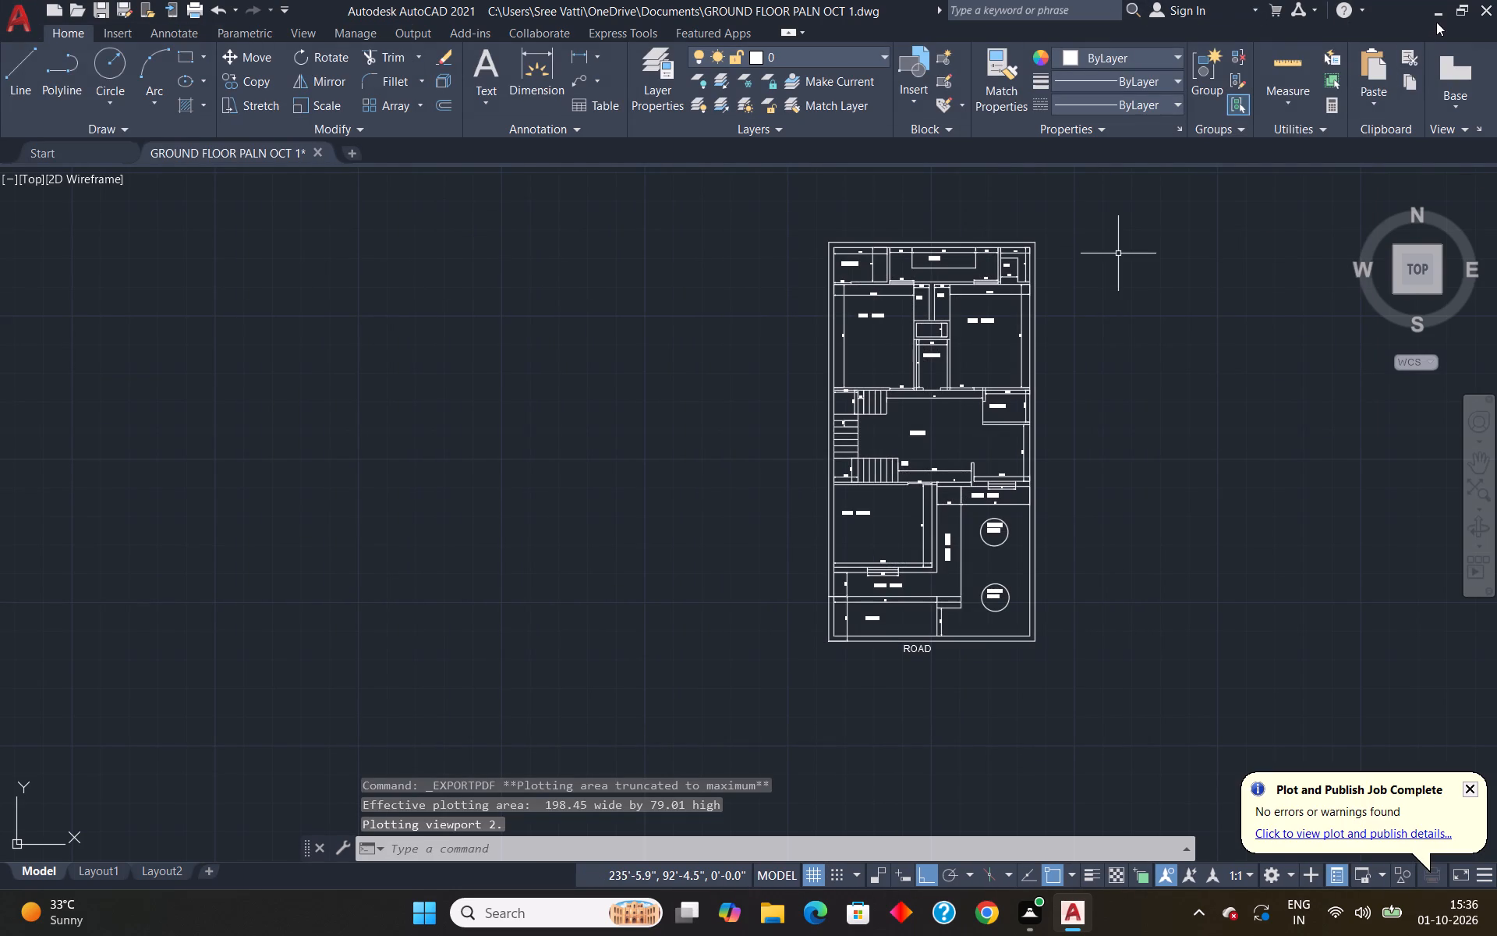